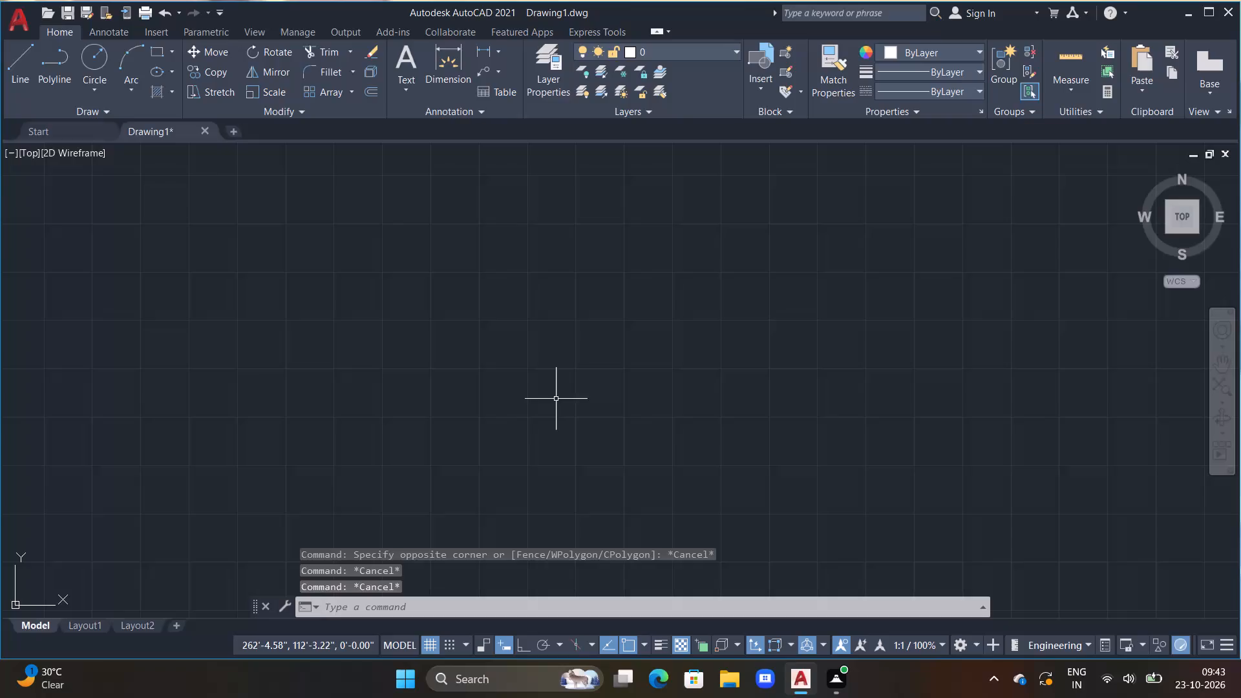
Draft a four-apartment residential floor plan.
With Ortho on, draw a 65' horizontal line and extend it with a second collinear segment about 116'-9" long.
scroll(283, 177, down, 1)
key(F7)
key(F8)
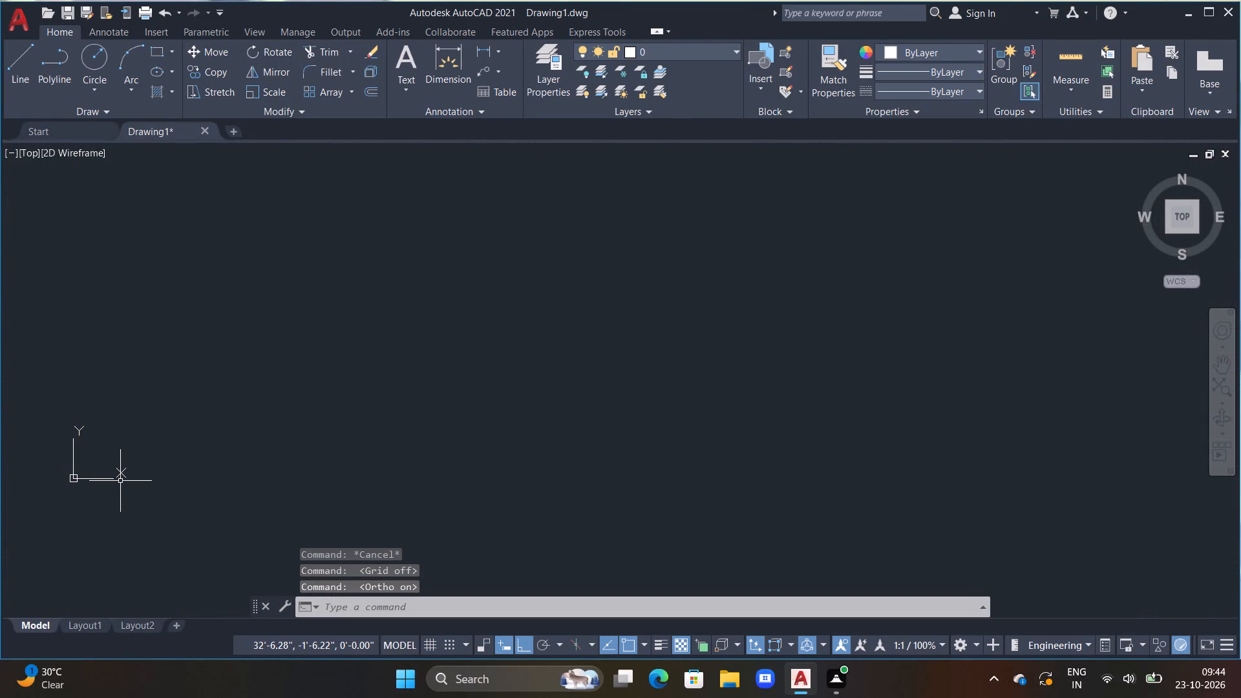
key(F7)
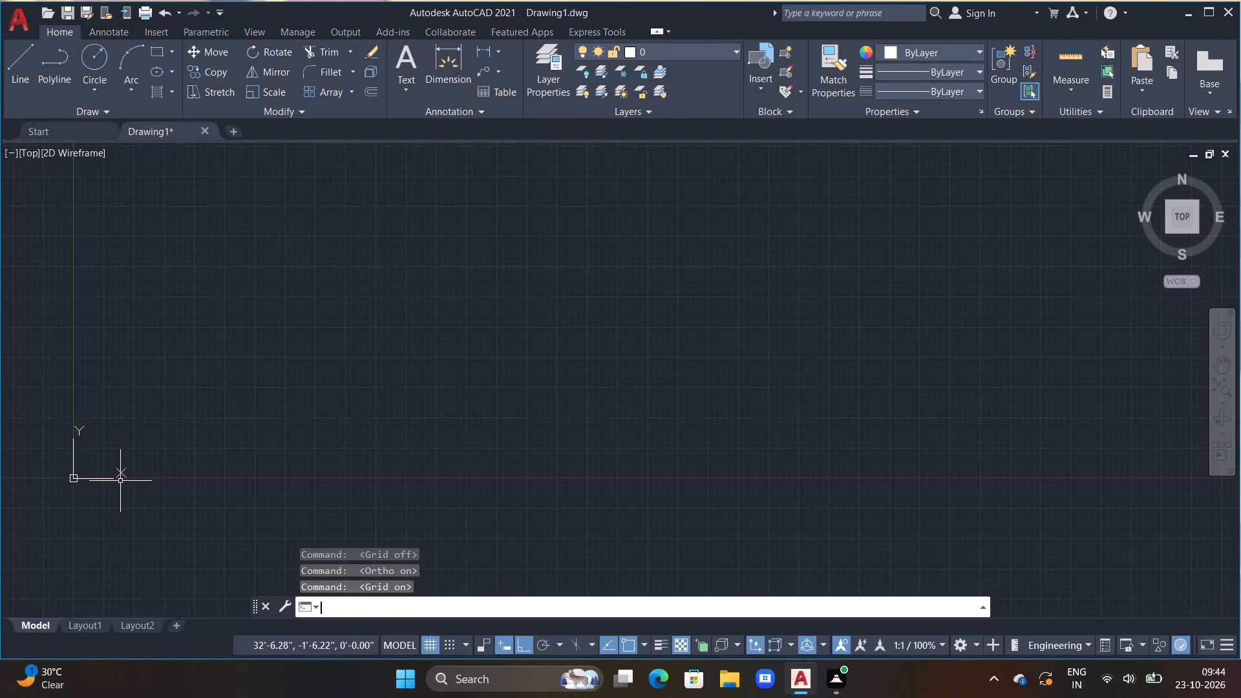
middle_drag(596, 293, 463, 525)
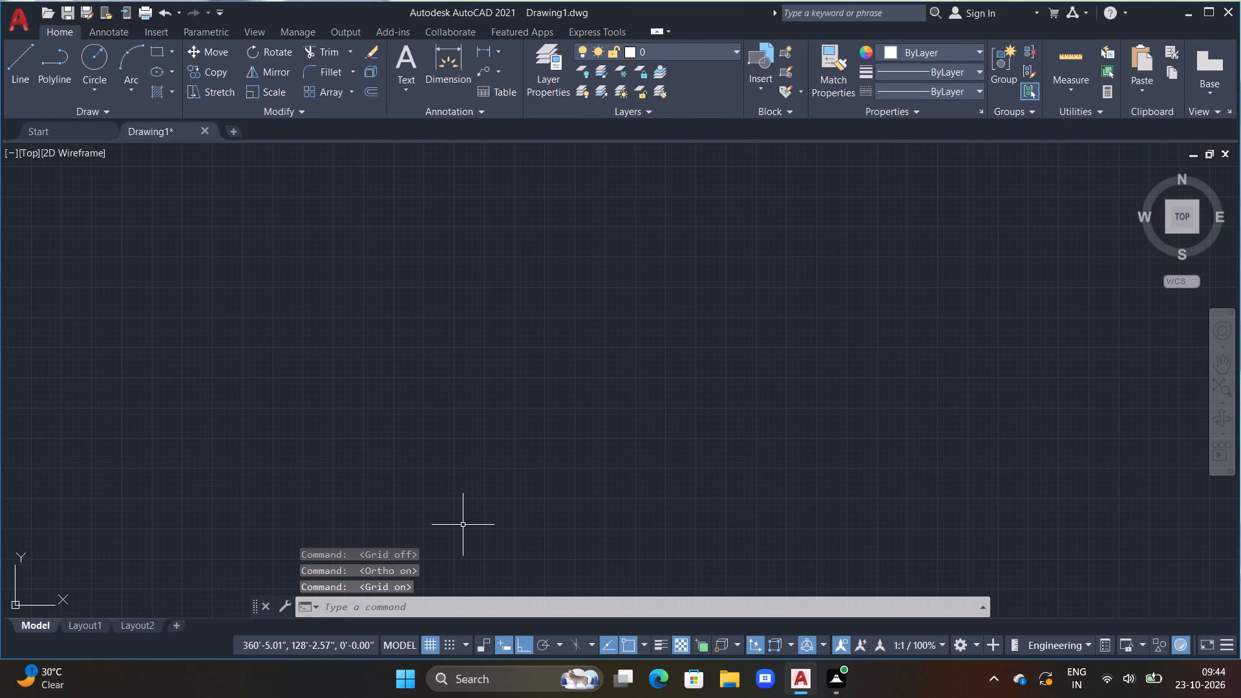
text(l)
key(space)
click(422, 308)
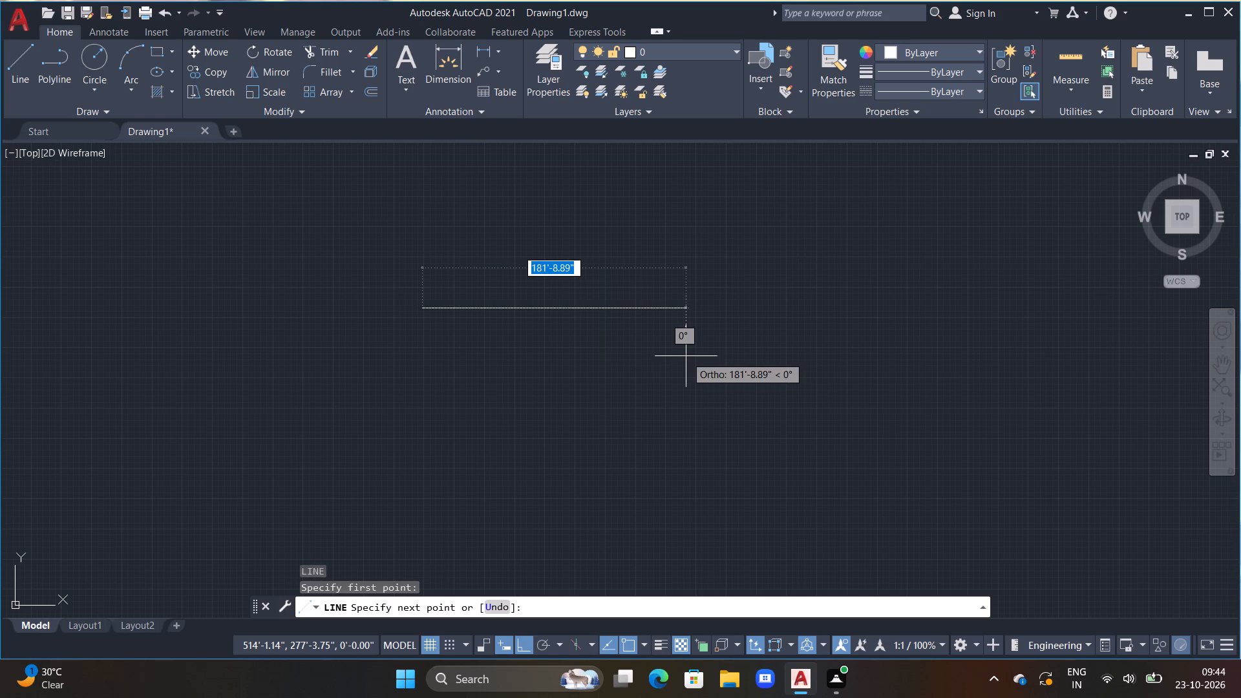
text(65')
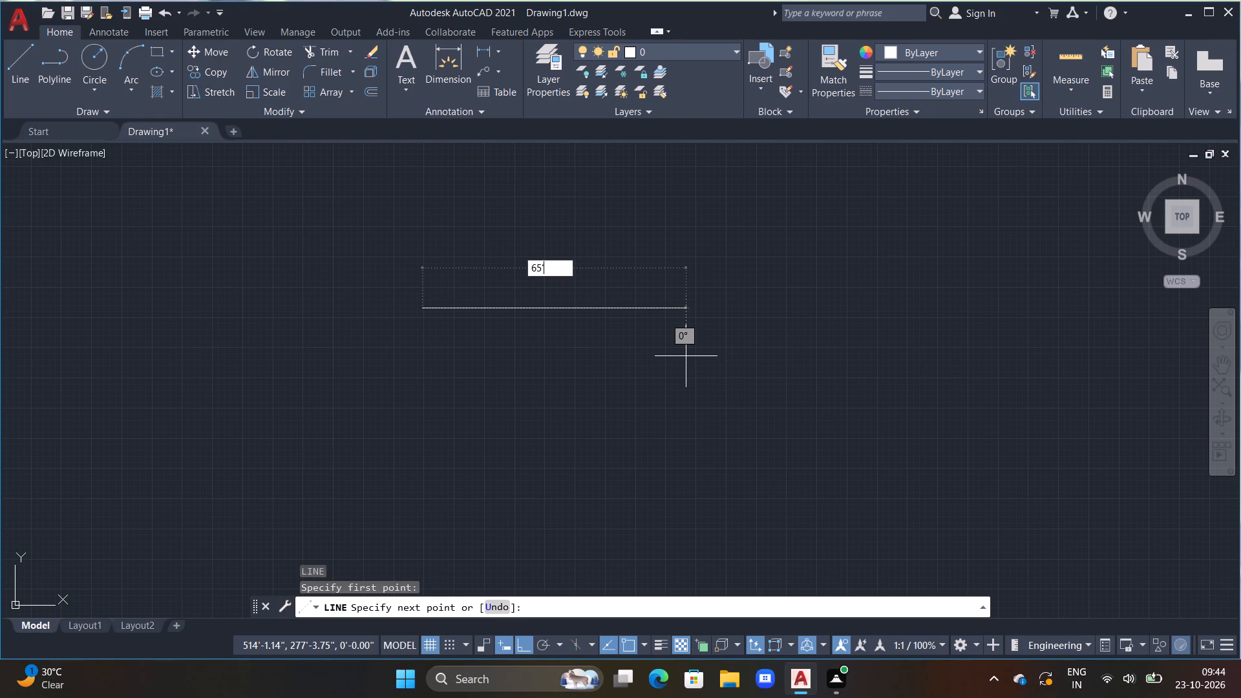
key(Return)
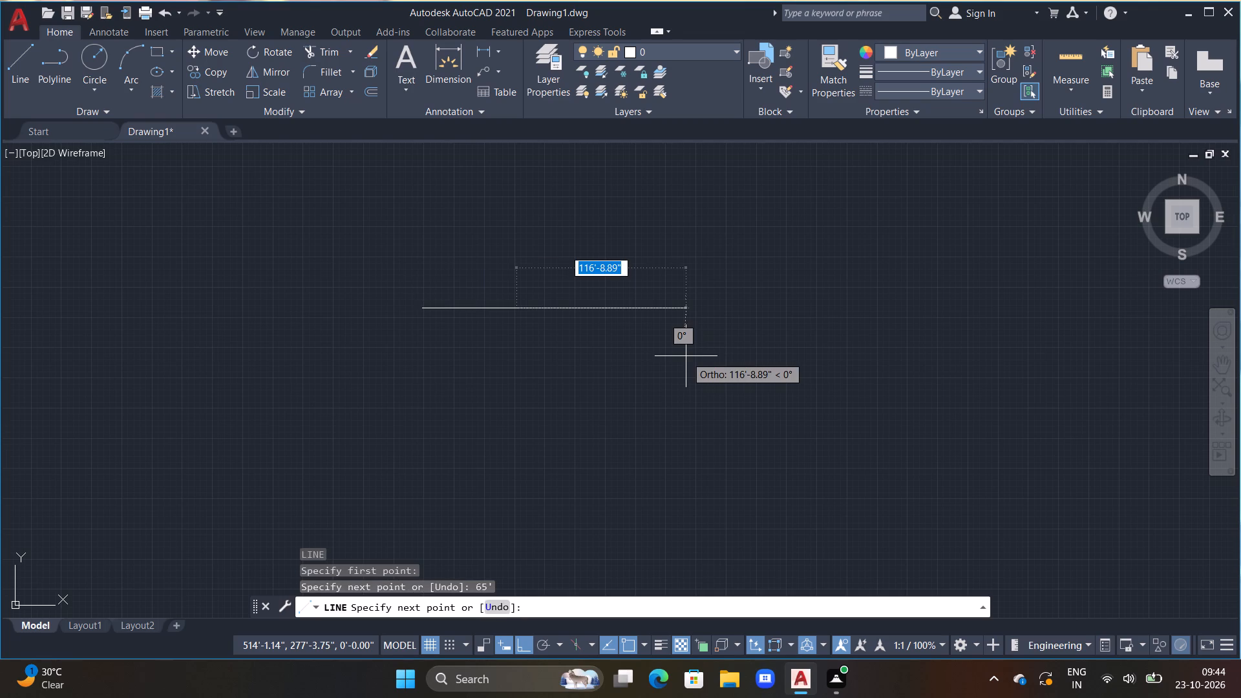
click(686, 356)
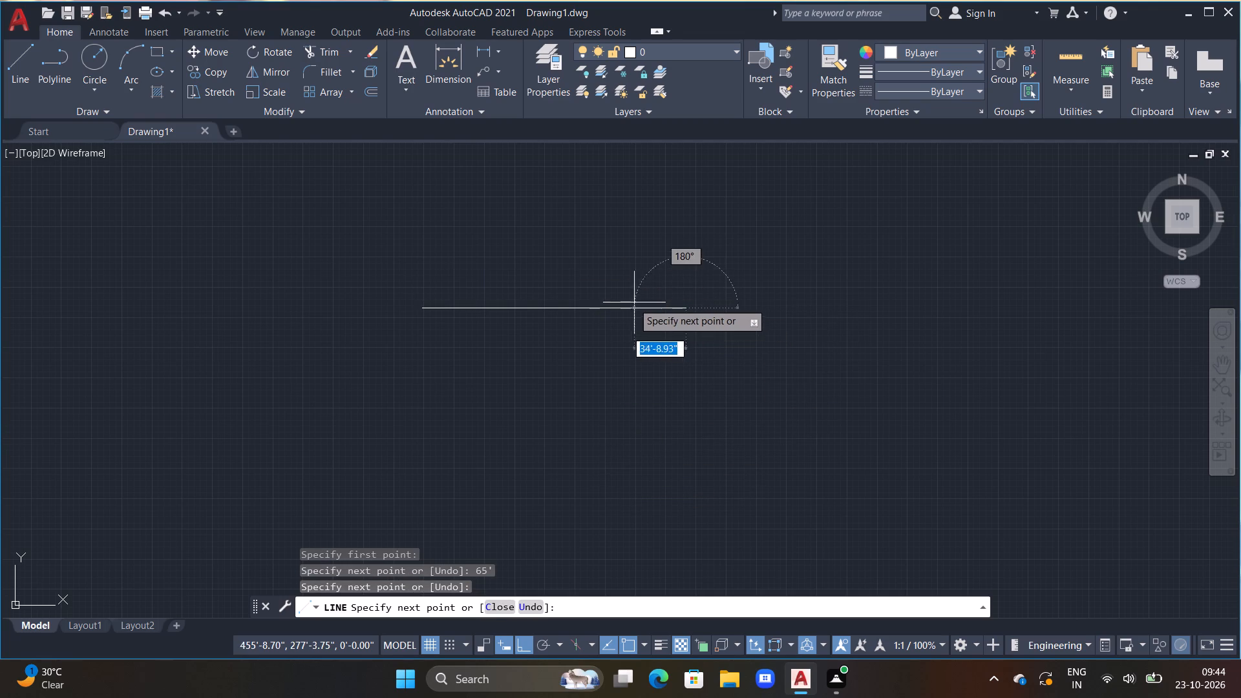
key(Escape)
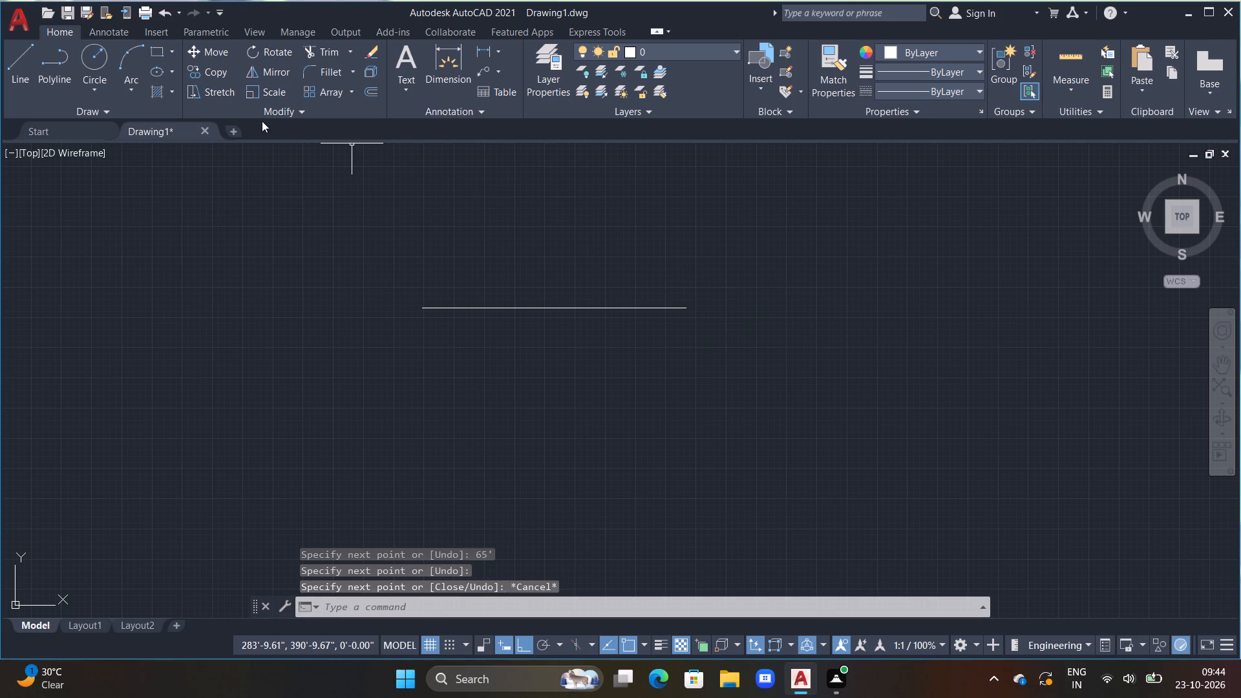
key(Escape)
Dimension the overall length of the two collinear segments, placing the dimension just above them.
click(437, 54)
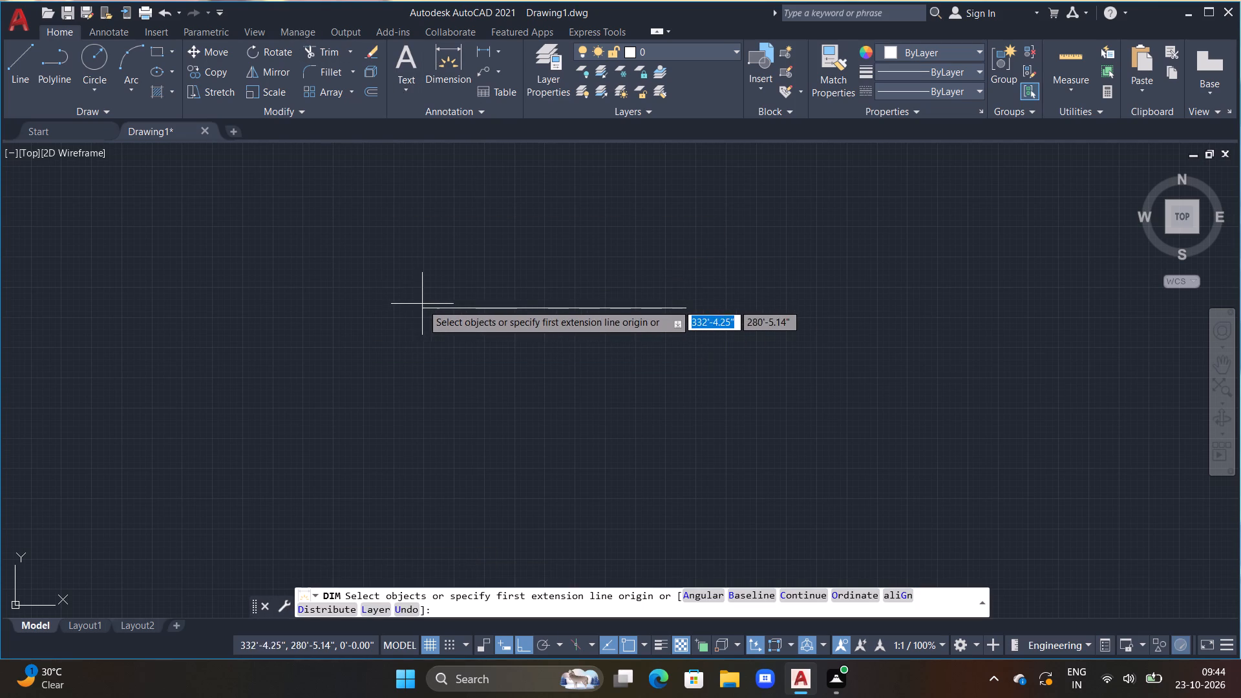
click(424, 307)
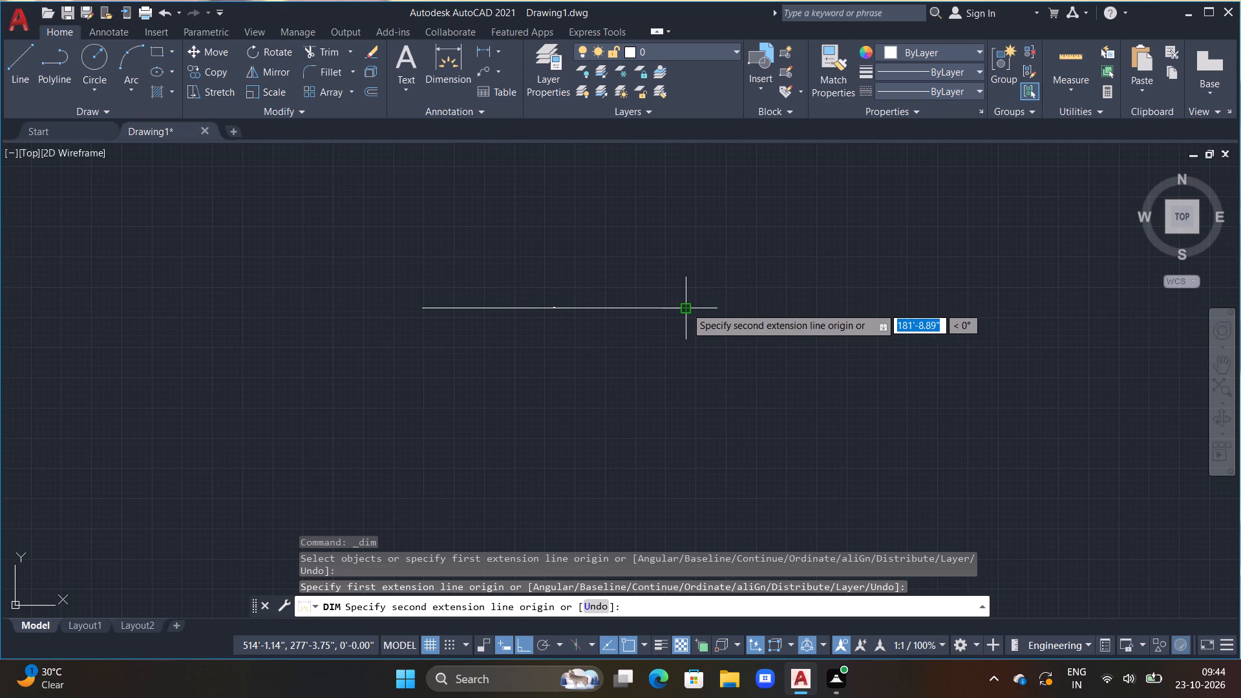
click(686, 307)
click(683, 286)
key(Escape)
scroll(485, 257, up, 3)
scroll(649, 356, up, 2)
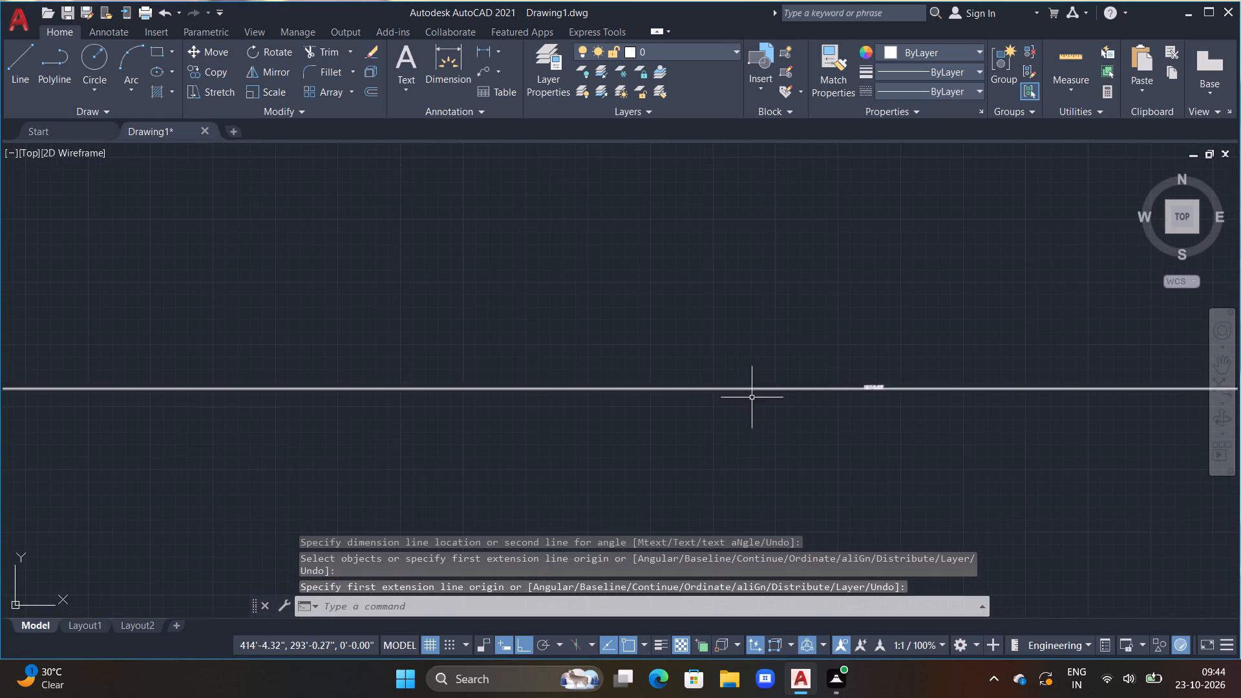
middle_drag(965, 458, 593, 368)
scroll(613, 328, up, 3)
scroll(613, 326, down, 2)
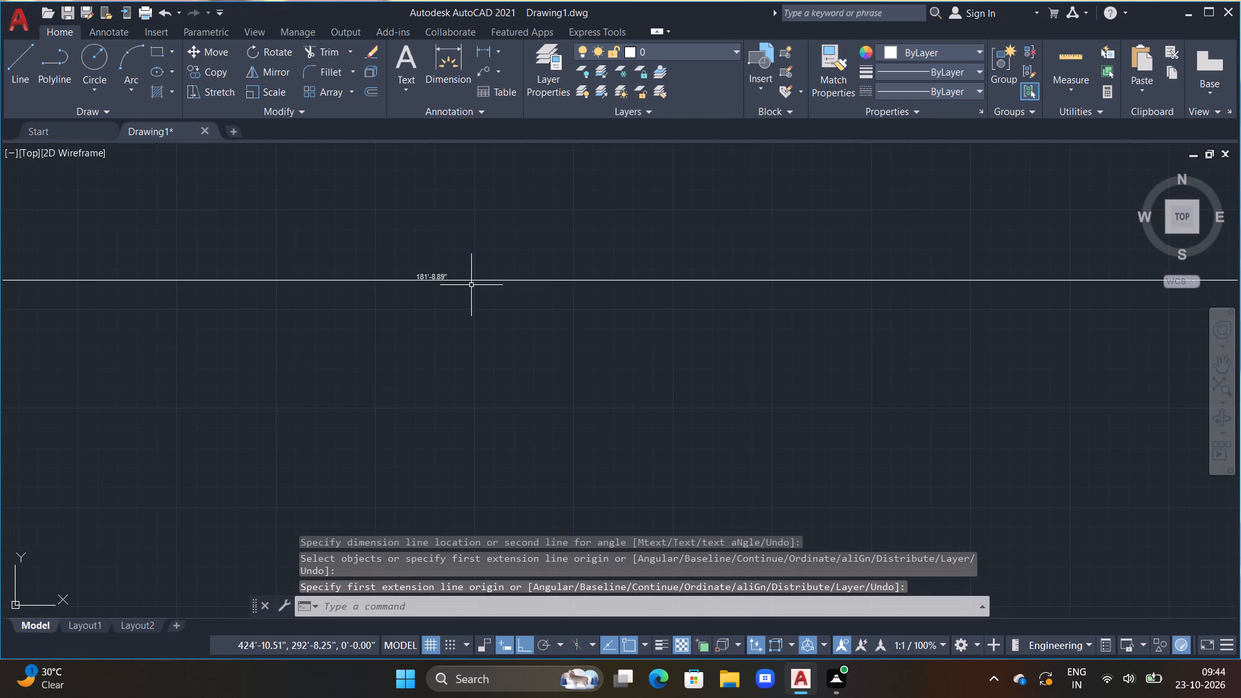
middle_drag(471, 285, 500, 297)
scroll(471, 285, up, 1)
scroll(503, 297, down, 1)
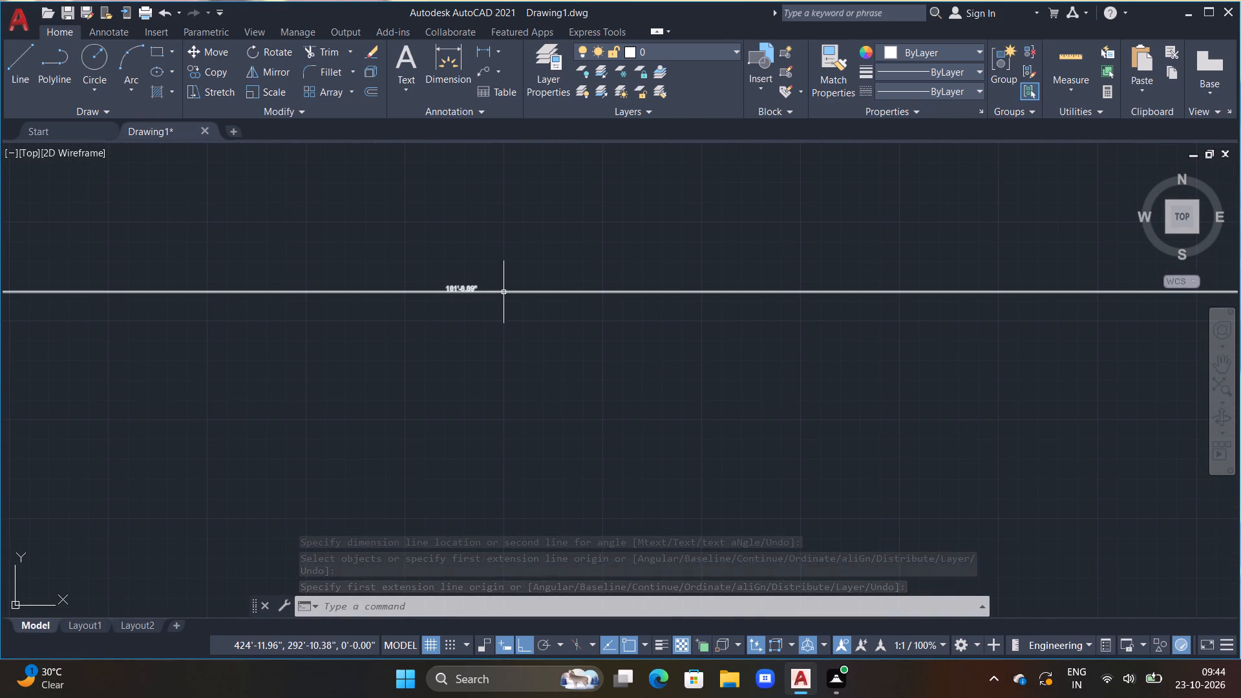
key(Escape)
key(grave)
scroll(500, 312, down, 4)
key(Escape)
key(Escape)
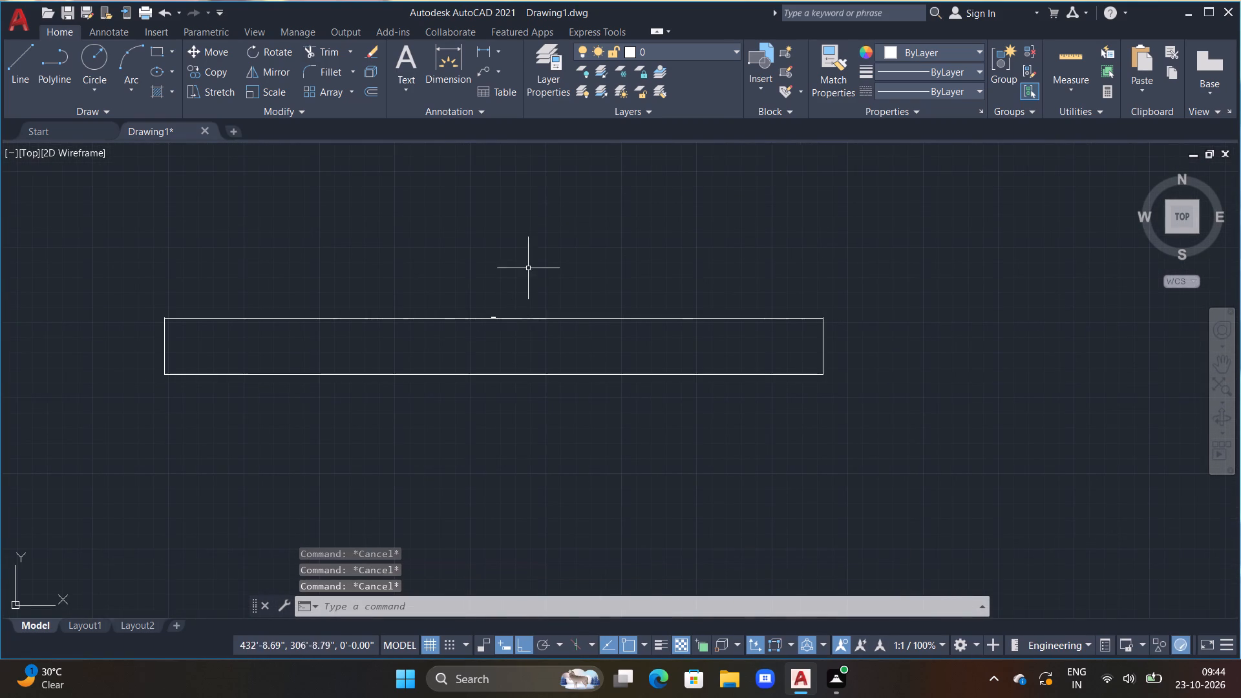
Erase the overall dimension and the extra collinear segment, keeping only the 65' line.
drag(528, 266, 449, 468)
click(447, 463)
key(Delete)
key(Delete)
scroll(465, 423, down, 1)
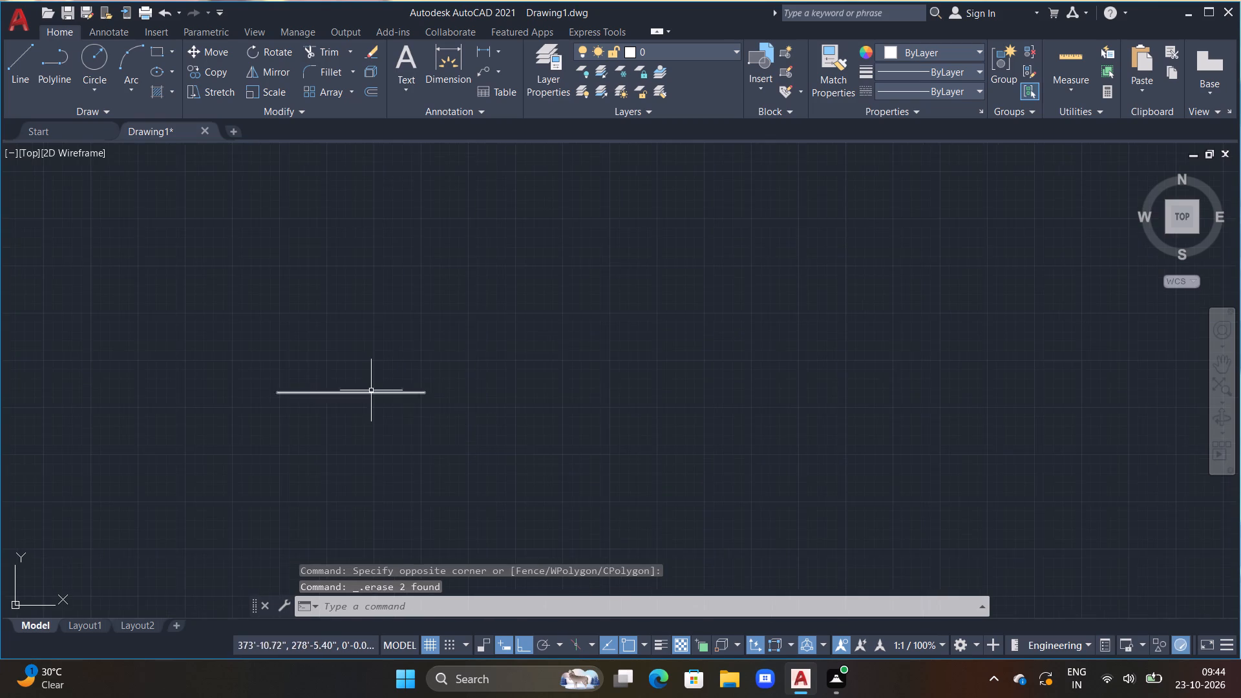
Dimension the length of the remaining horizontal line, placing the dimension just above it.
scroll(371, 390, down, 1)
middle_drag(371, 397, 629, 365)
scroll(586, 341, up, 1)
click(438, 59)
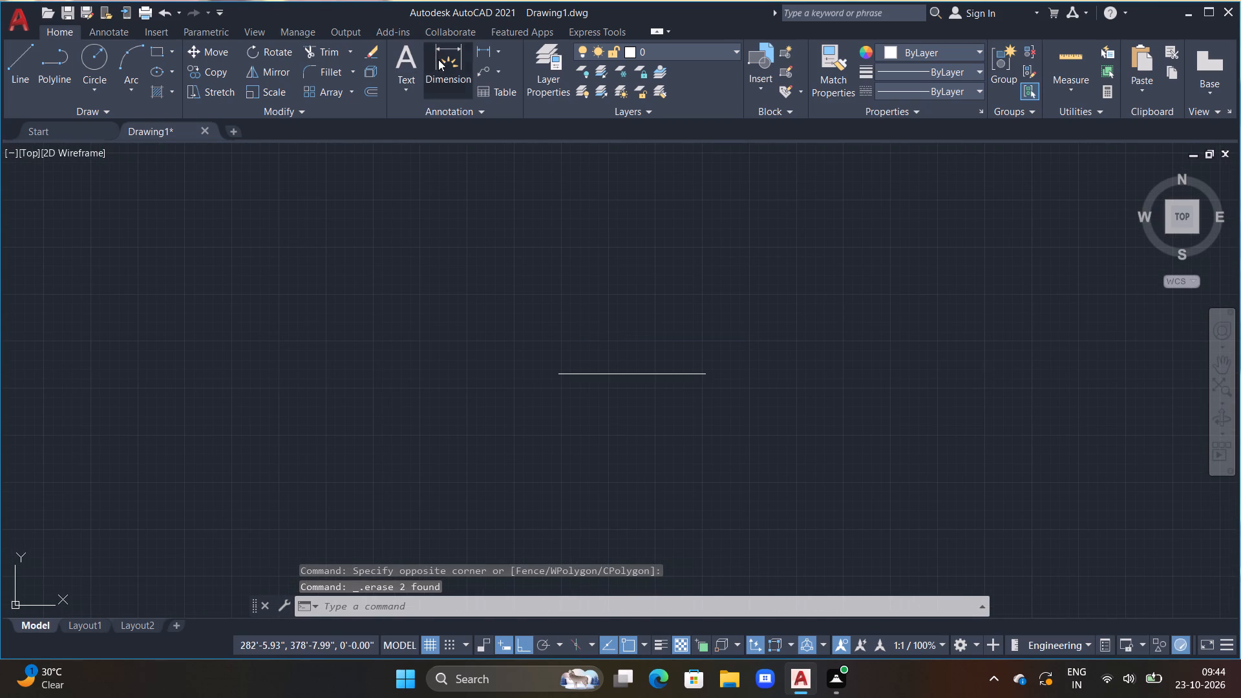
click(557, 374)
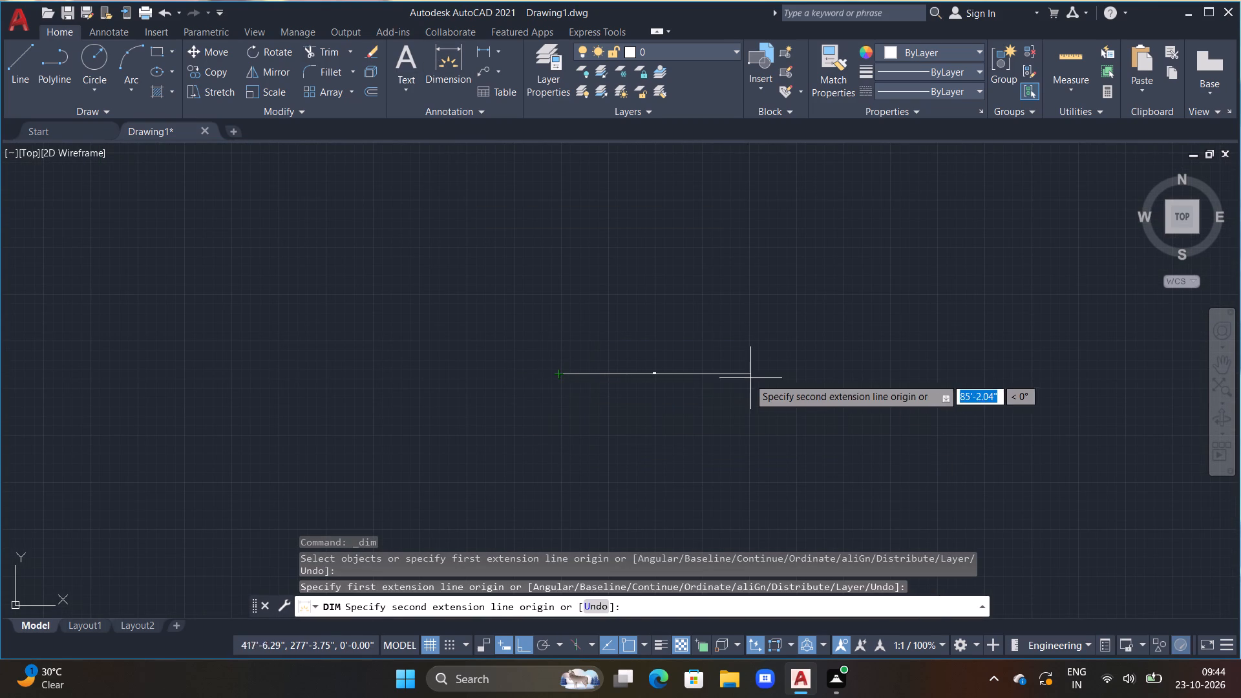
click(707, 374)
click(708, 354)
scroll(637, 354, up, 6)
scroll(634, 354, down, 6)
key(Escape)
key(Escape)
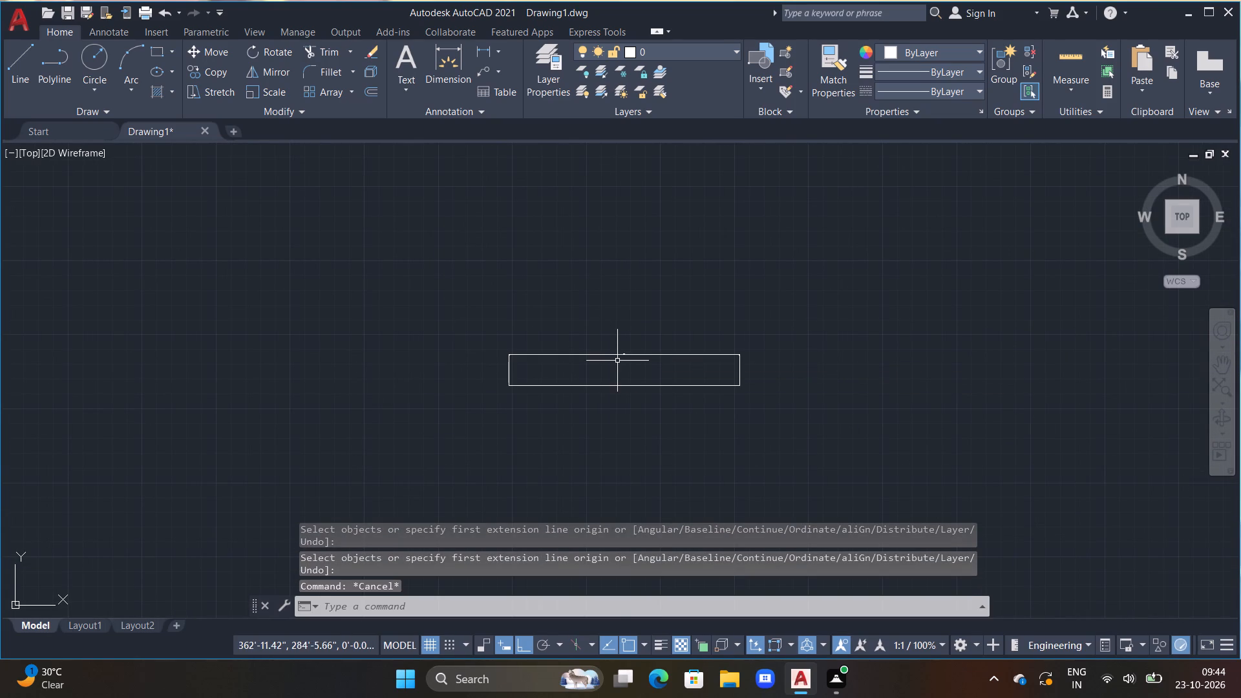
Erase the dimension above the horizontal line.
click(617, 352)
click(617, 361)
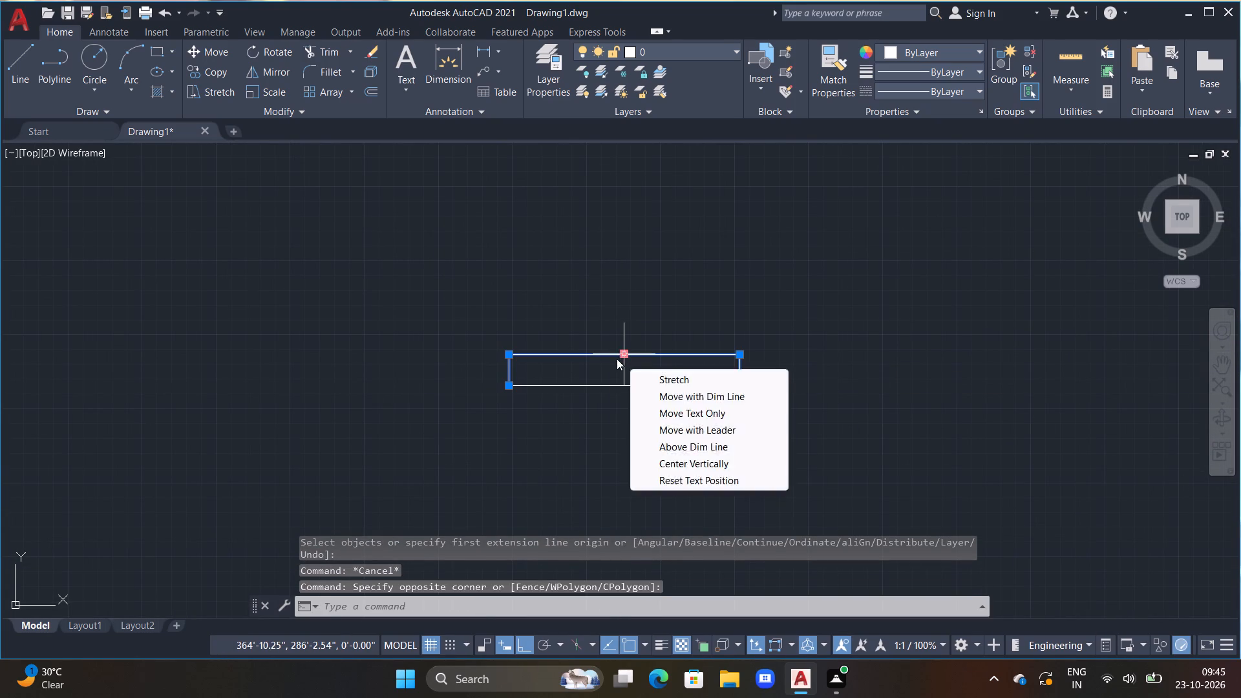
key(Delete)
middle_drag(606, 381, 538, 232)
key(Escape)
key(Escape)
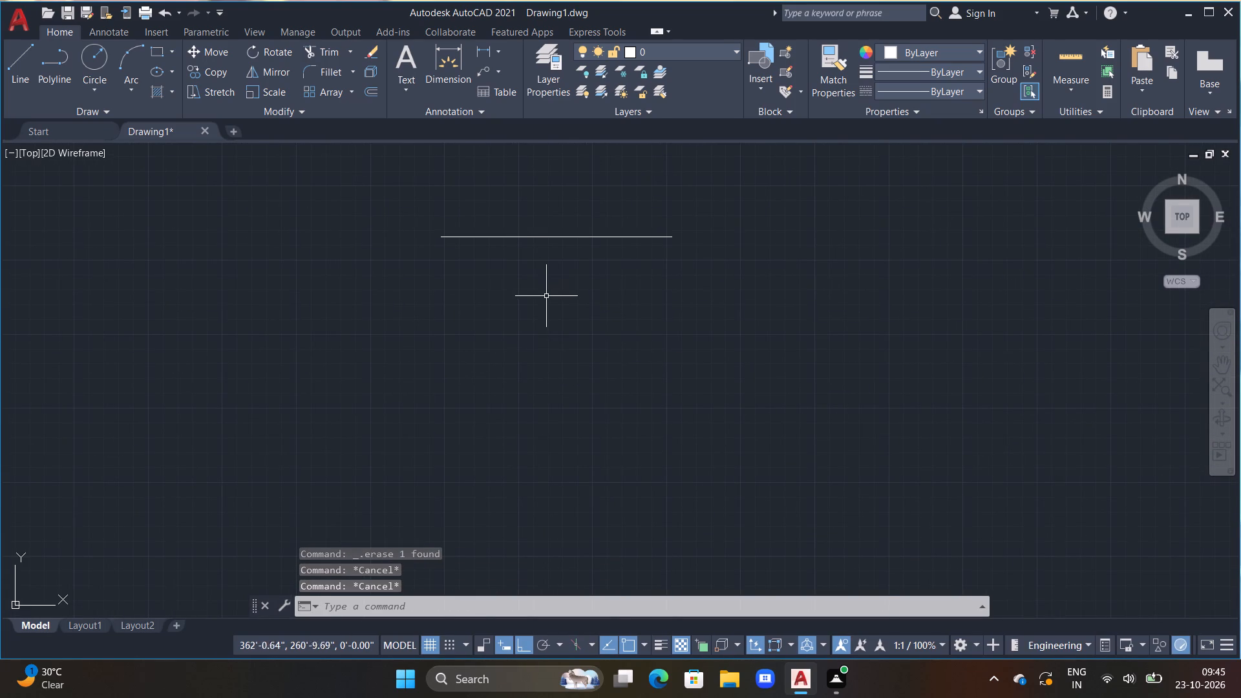
Complete the rectangle from the horizontal line's right end: 44' down, 65' left, and back up to the line's left end.
text(l)
key(space)
click(668, 237)
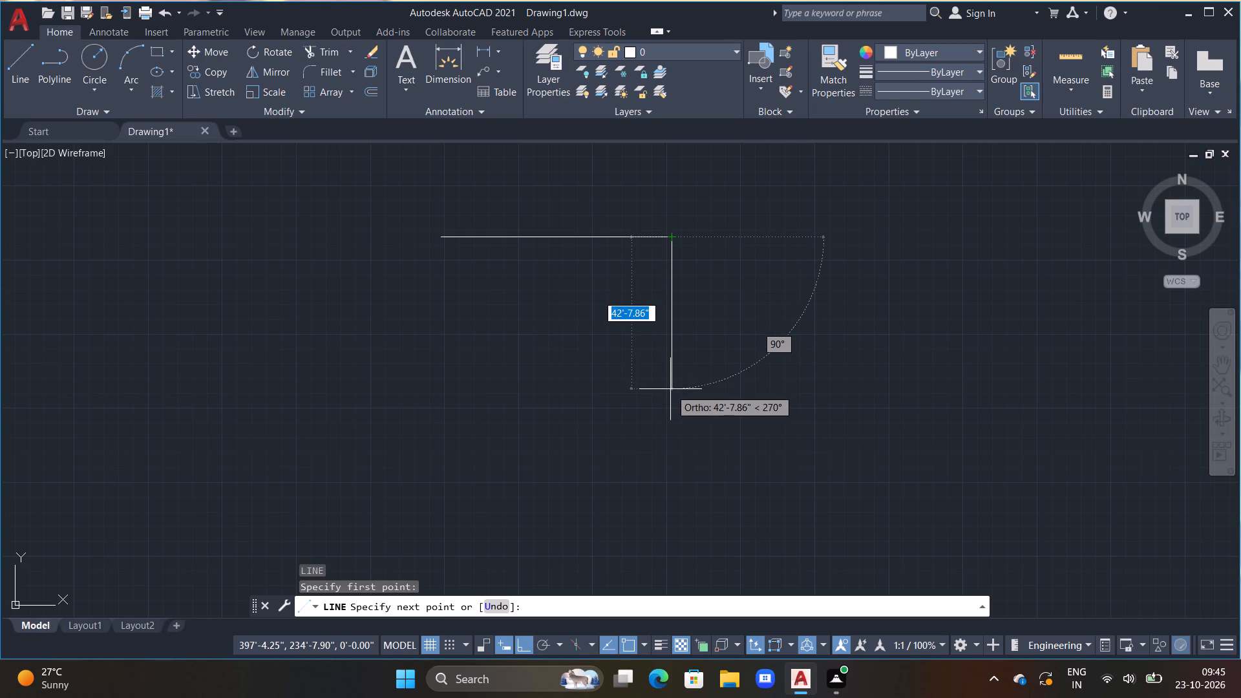
text(44')
key(Return)
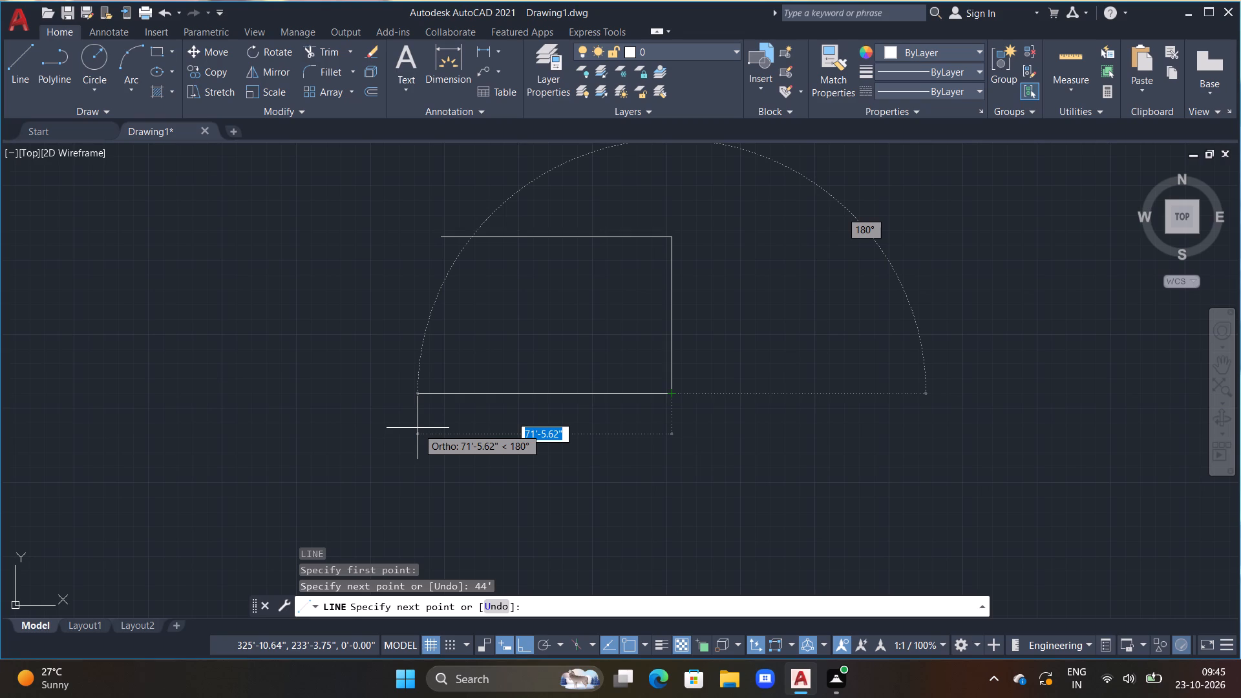
text(65')
key(Return)
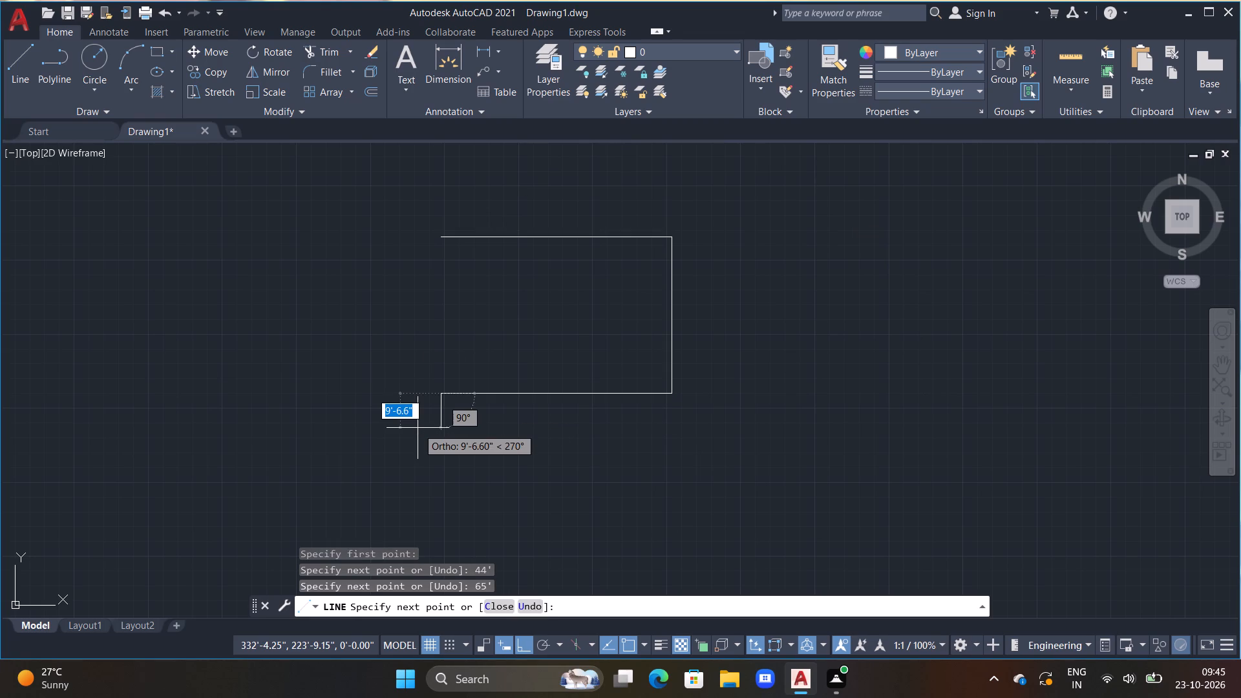
click(437, 234)
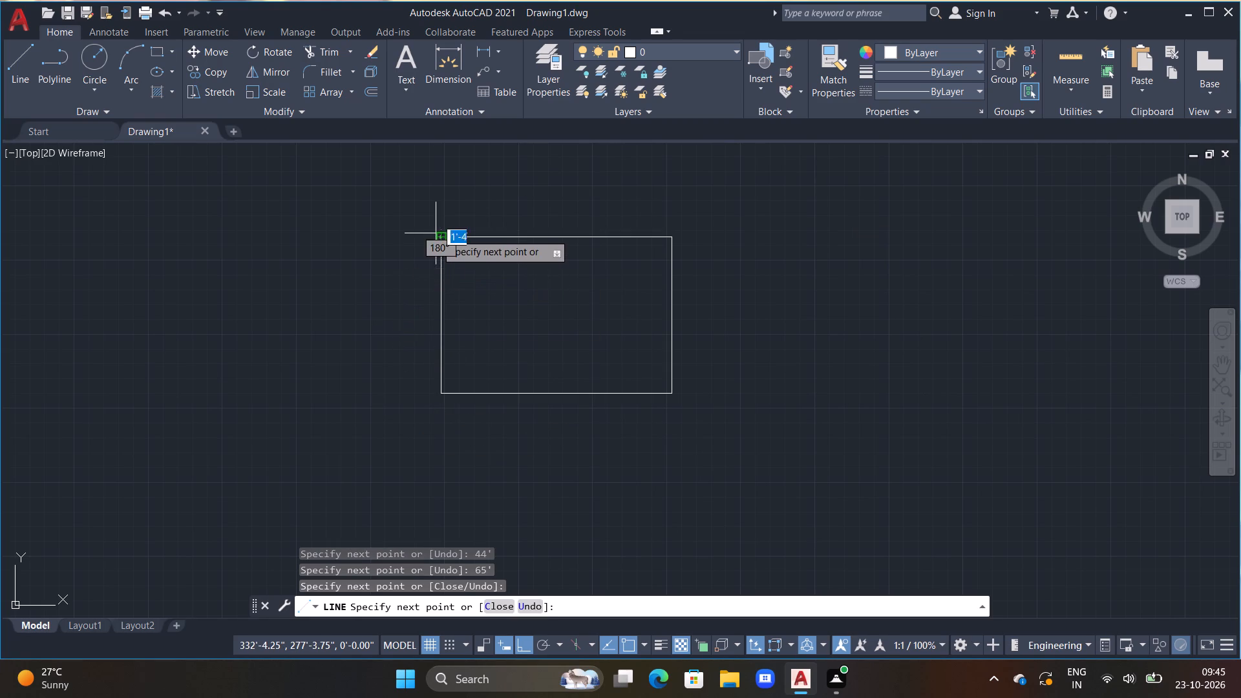
key(Escape)
key(Escape)
Offset all four sides of the rectangle 9" inward to form the wall thickness.
text(off)
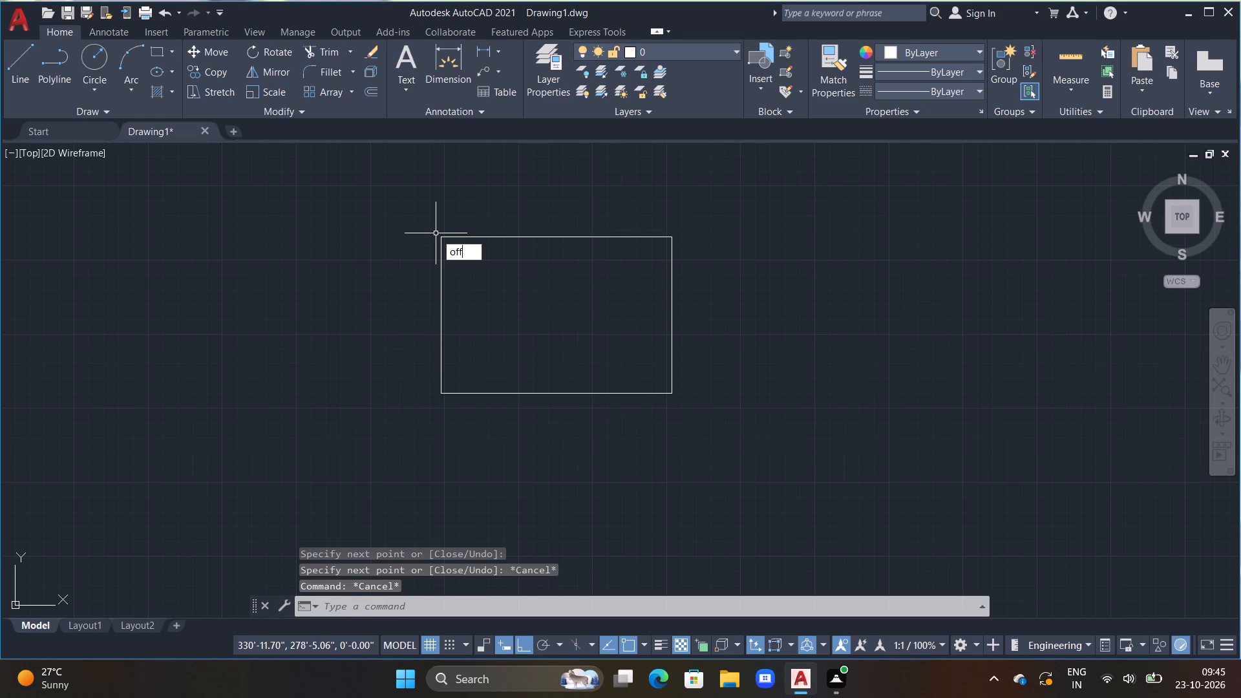
key(space)
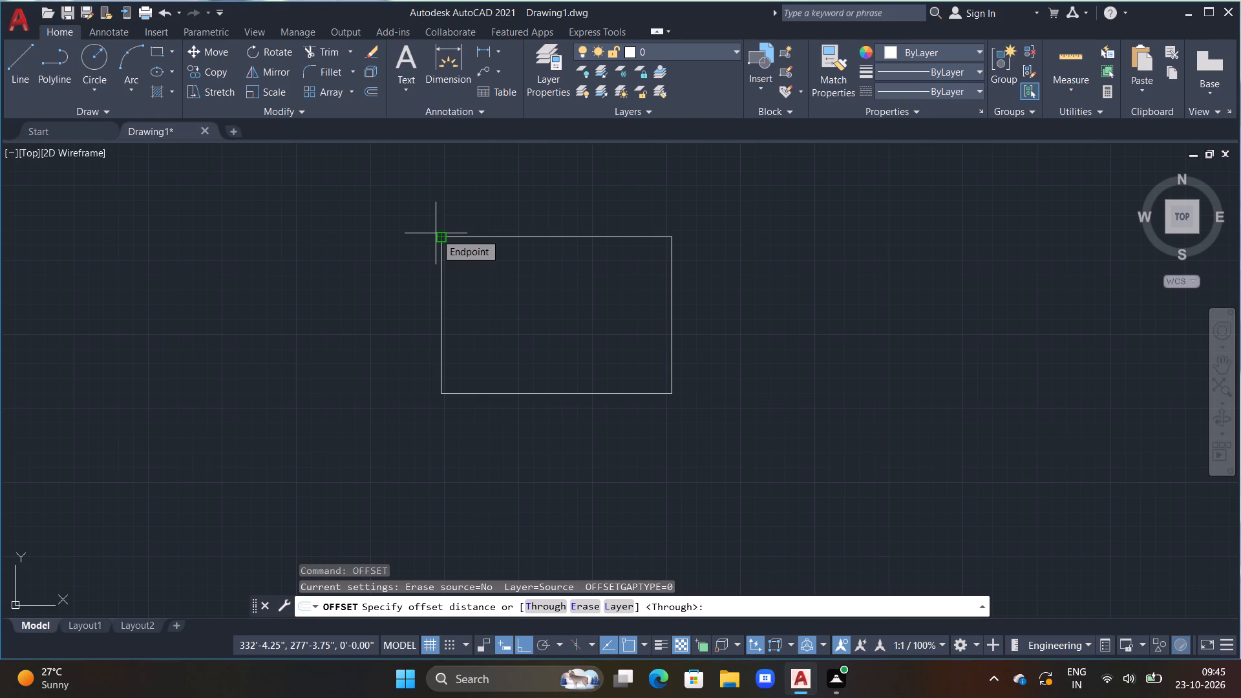
text(9")
key(Return)
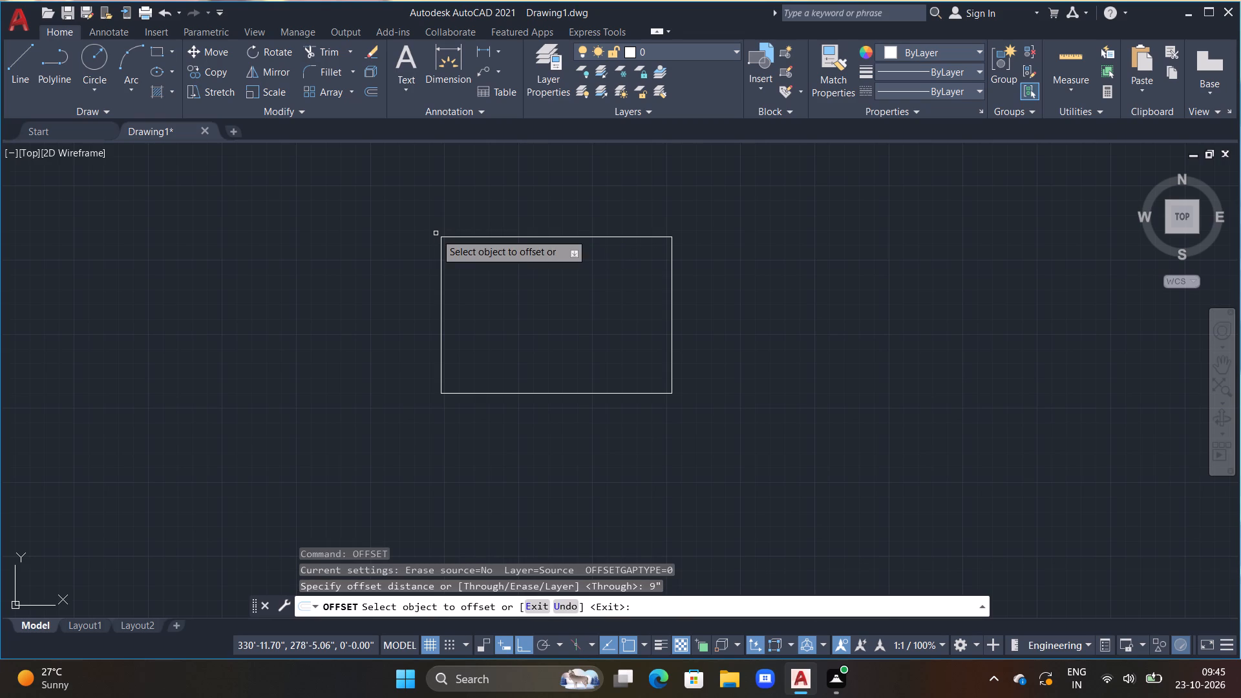
click(517, 240)
click(511, 313)
click(499, 236)
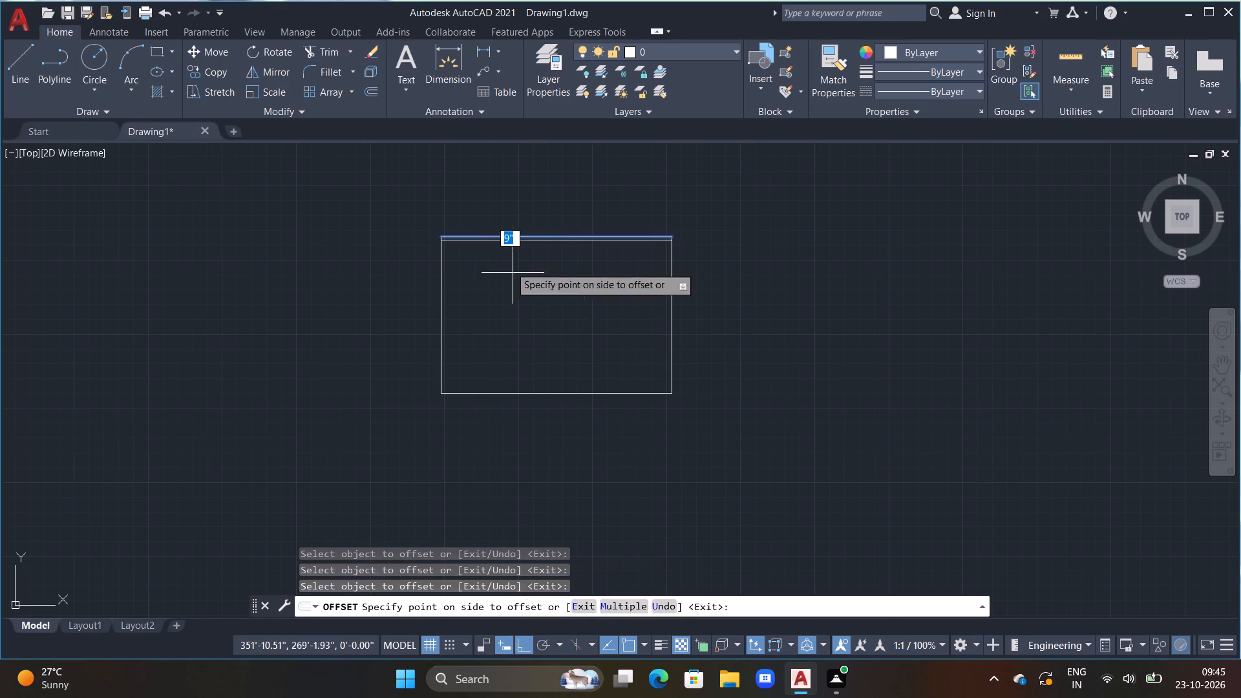
click(518, 291)
click(440, 266)
click(509, 286)
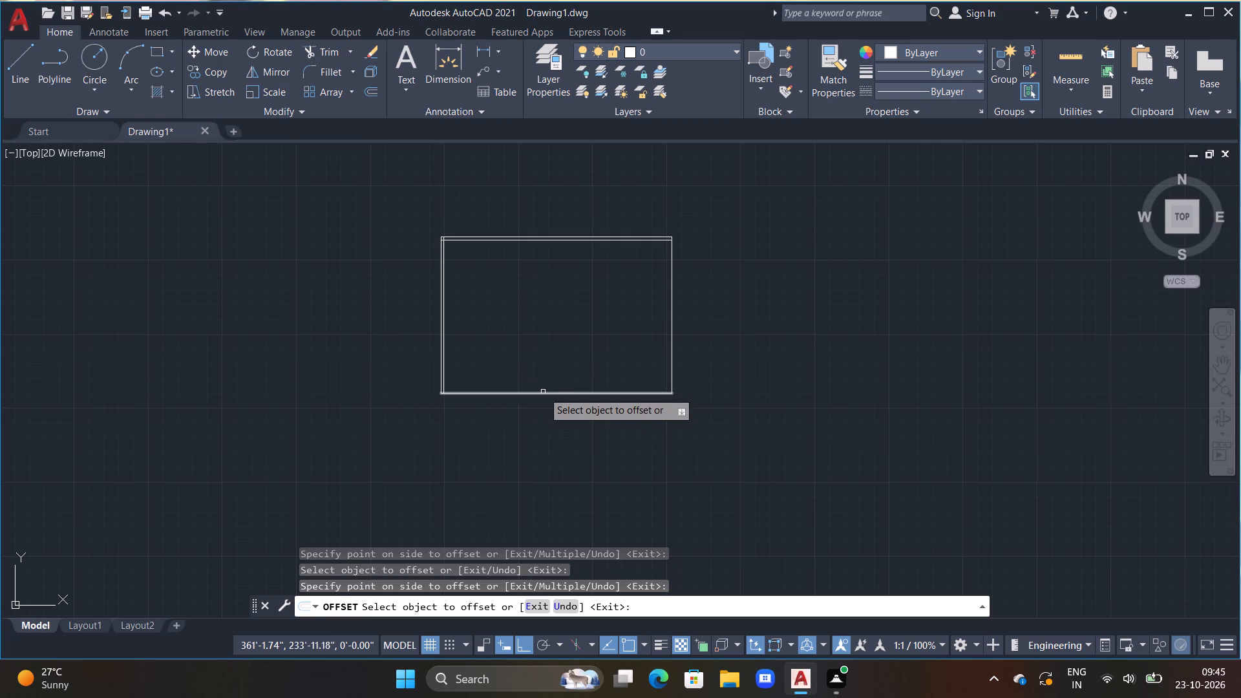
click(544, 393)
click(542, 370)
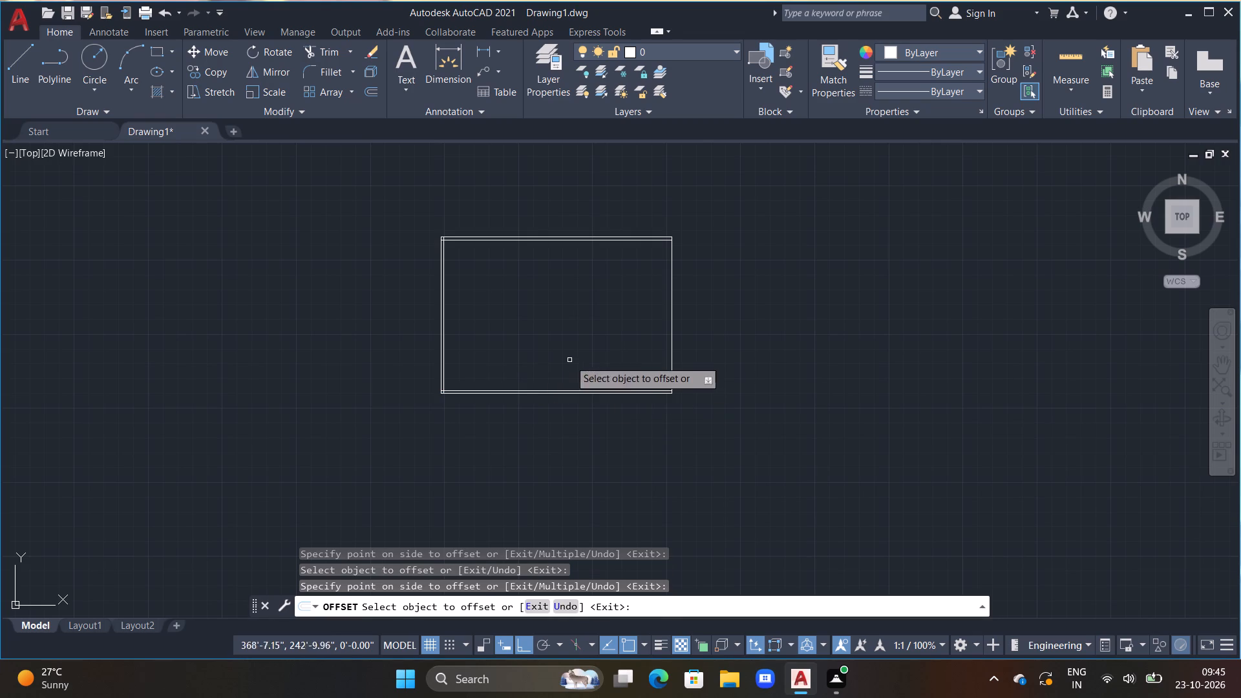
double_click(671, 343)
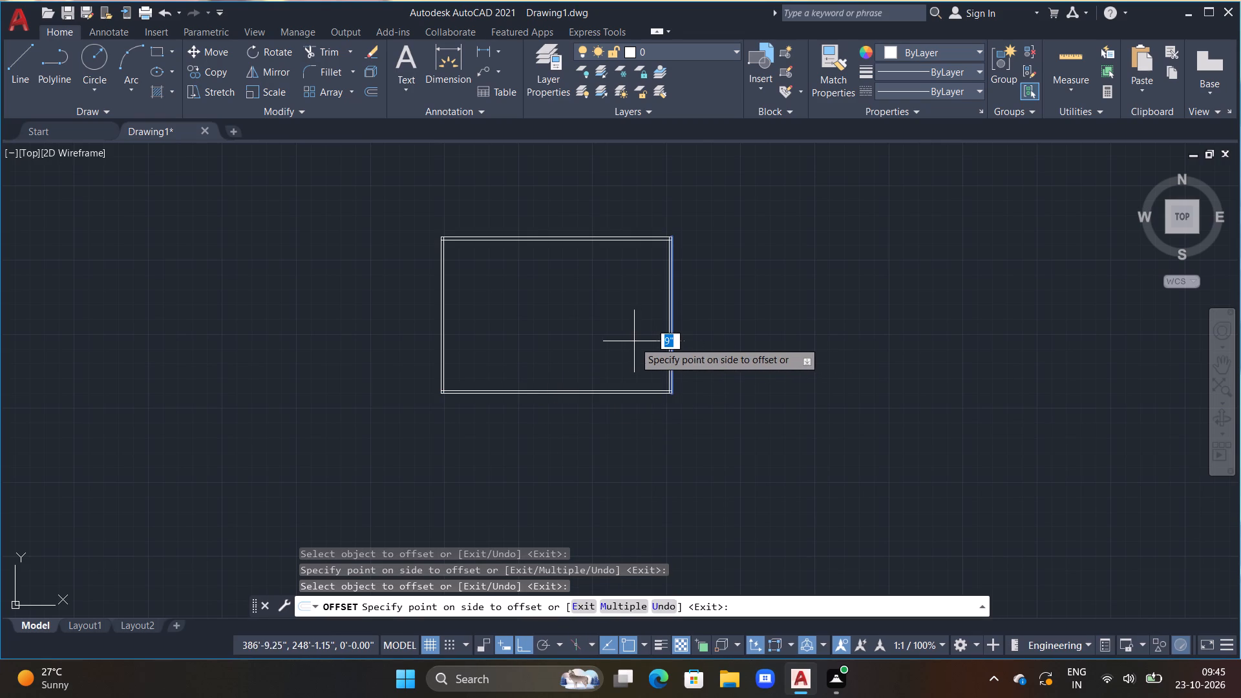
click(631, 344)
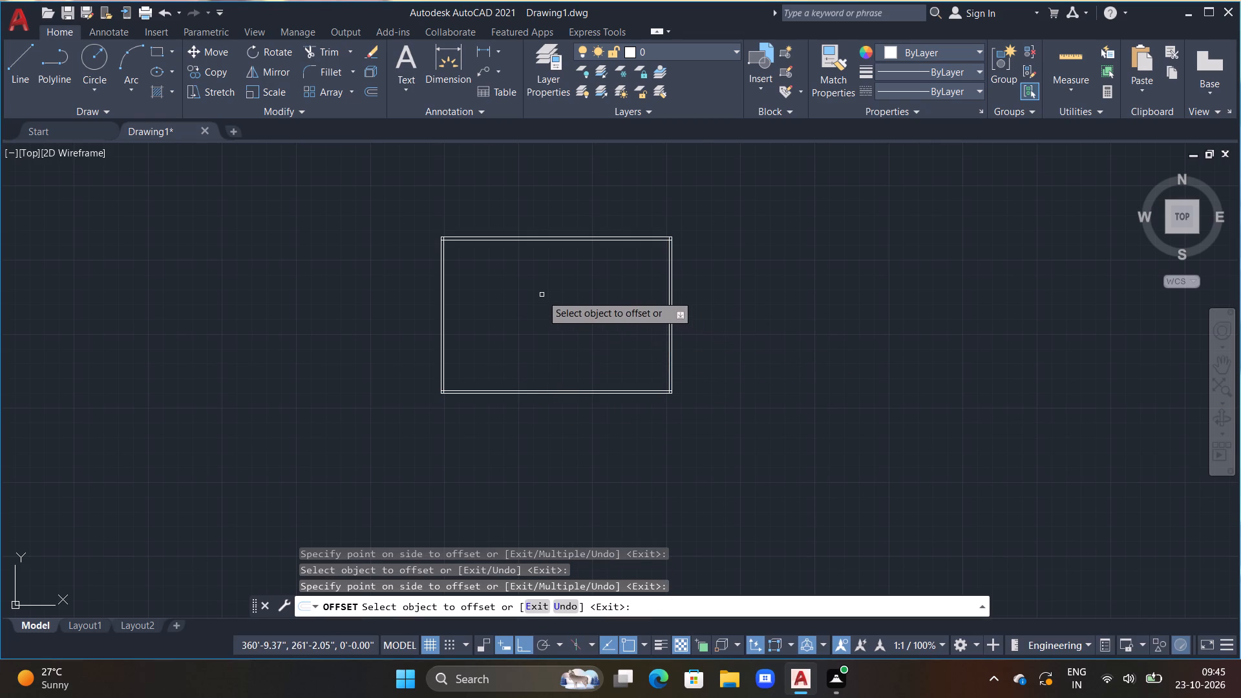
key(Escape)
key(Escape)
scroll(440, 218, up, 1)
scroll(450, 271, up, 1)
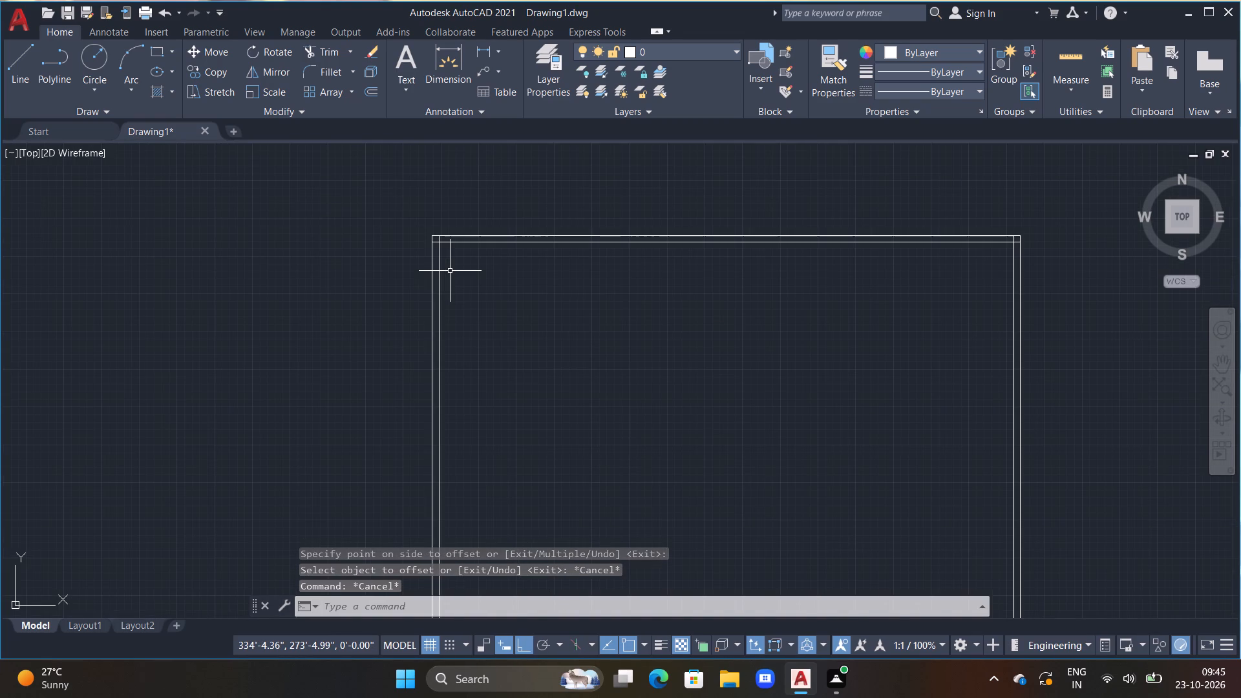
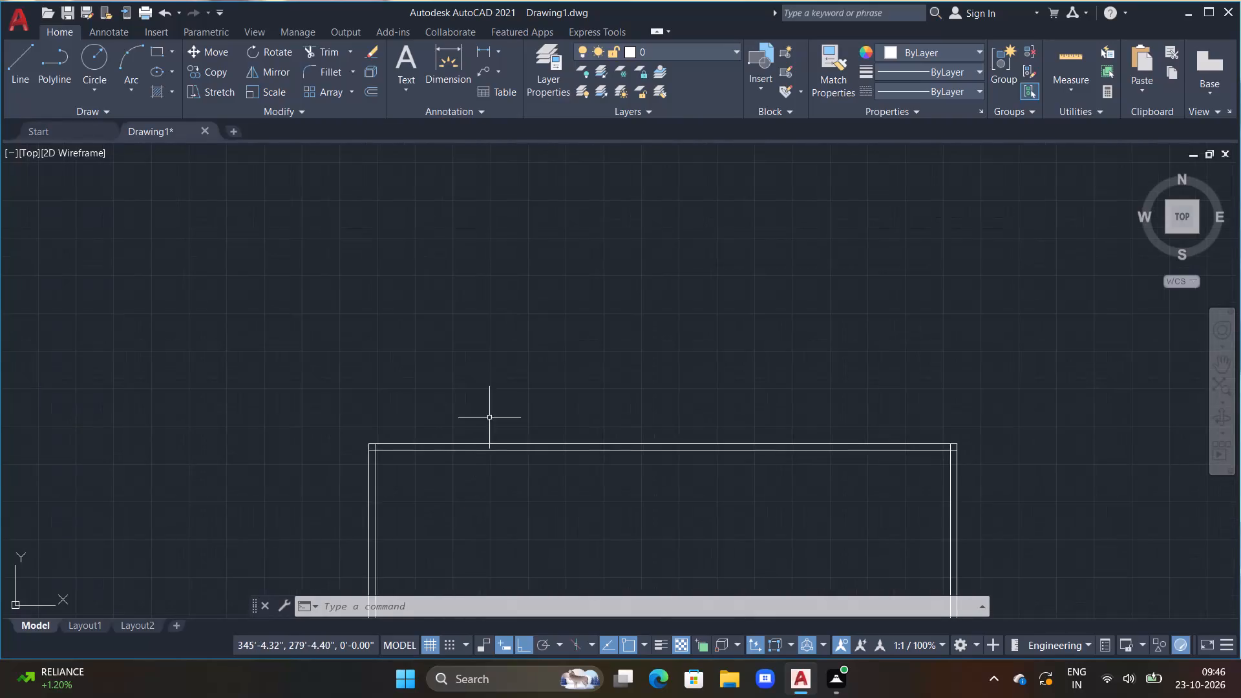
Trim the overlapping inner wall line ends at the building outline's top-left corner.
scroll(494, 395, up, 2)
scroll(494, 395, down, 2)
middle_drag(489, 395, 469, 271)
key(Escape)
text(tr)
key(space)
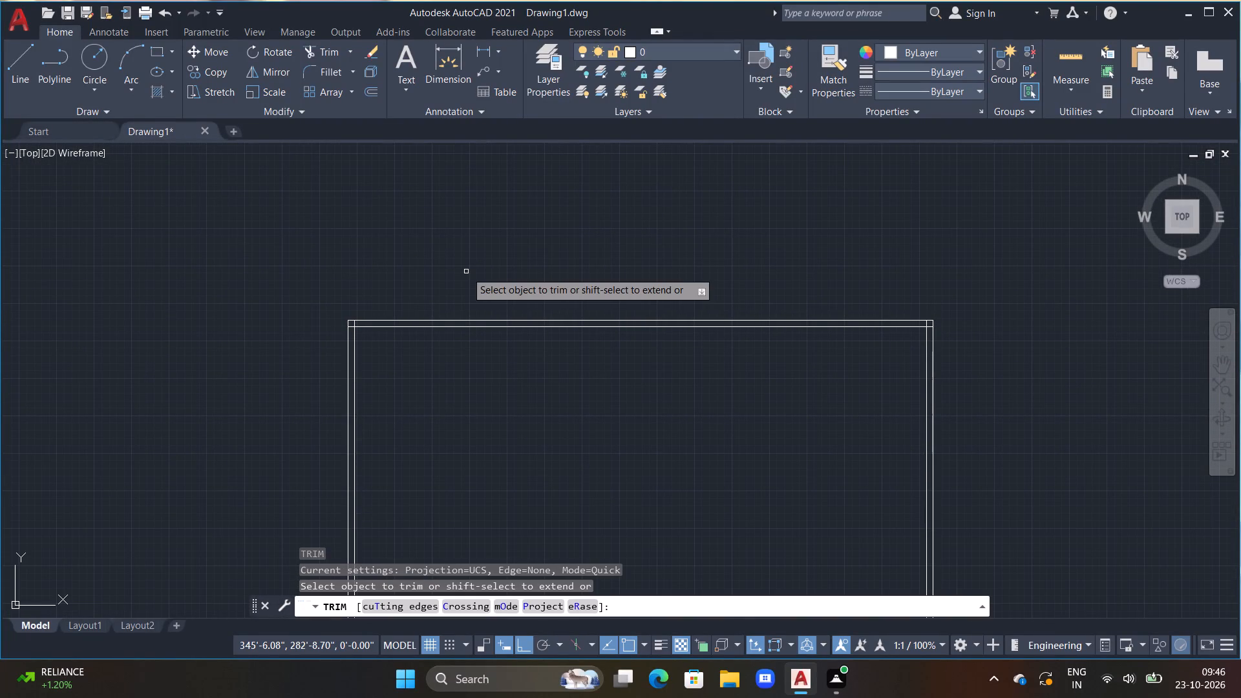
scroll(371, 325, up, 4)
scroll(266, 365, down, 2)
middle_drag(317, 414, 559, 416)
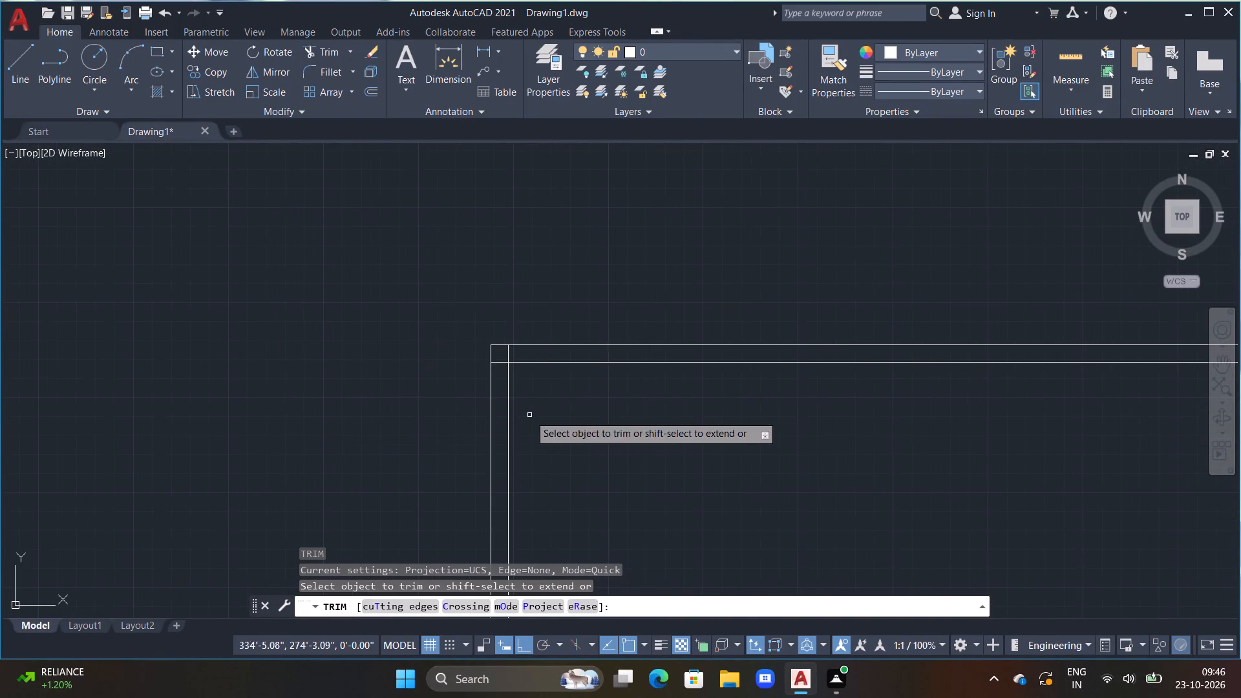
scroll(503, 375, up, 3)
drag(488, 355, 527, 288)
scroll(584, 399, down, 2)
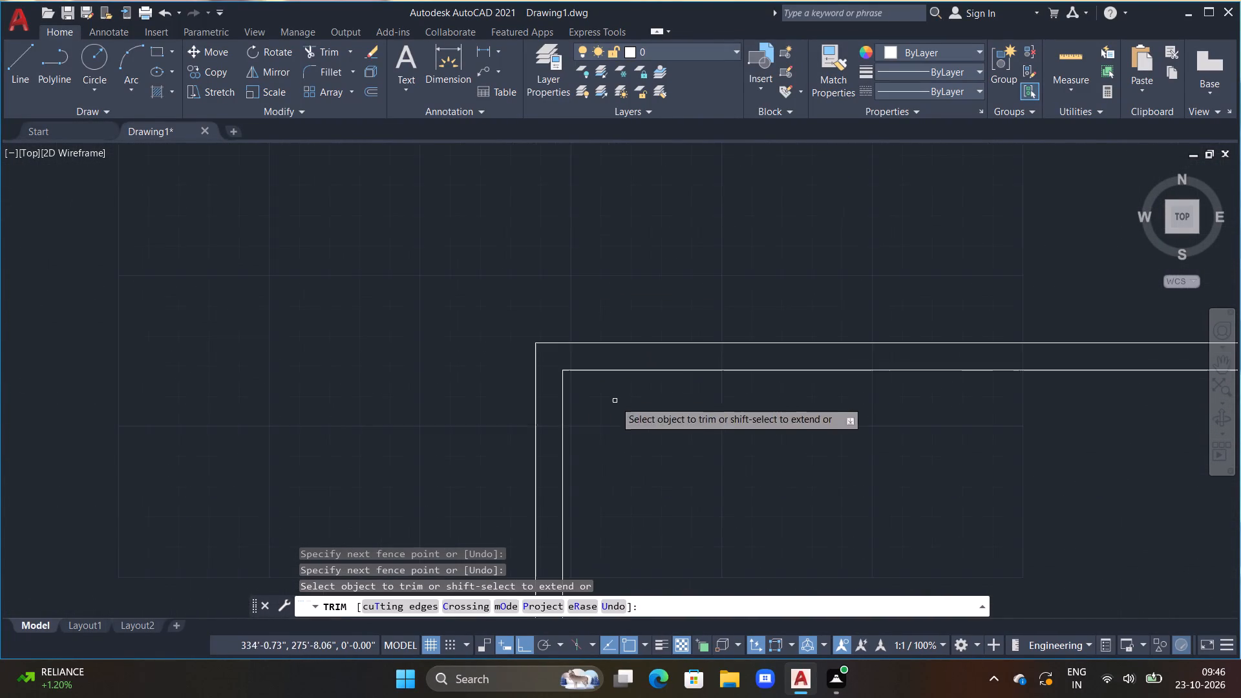
Trim the overlapping inner wall line ends at the outline's top-right corner and finish trimming.
middle_drag(712, 393, 236, 401)
middle_drag(818, 402, 238, 438)
scroll(686, 401, down, 2)
middle_drag(966, 446, 697, 460)
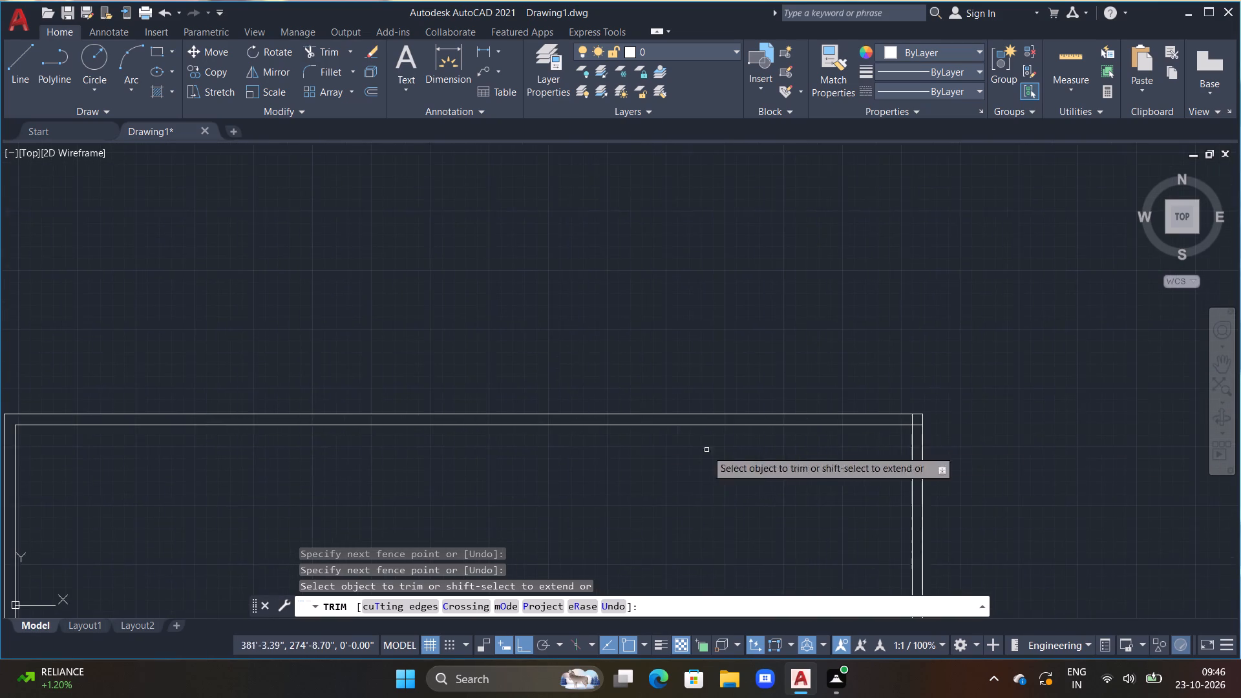
scroll(820, 435, up, 3)
middle_drag(1068, 441, 588, 489)
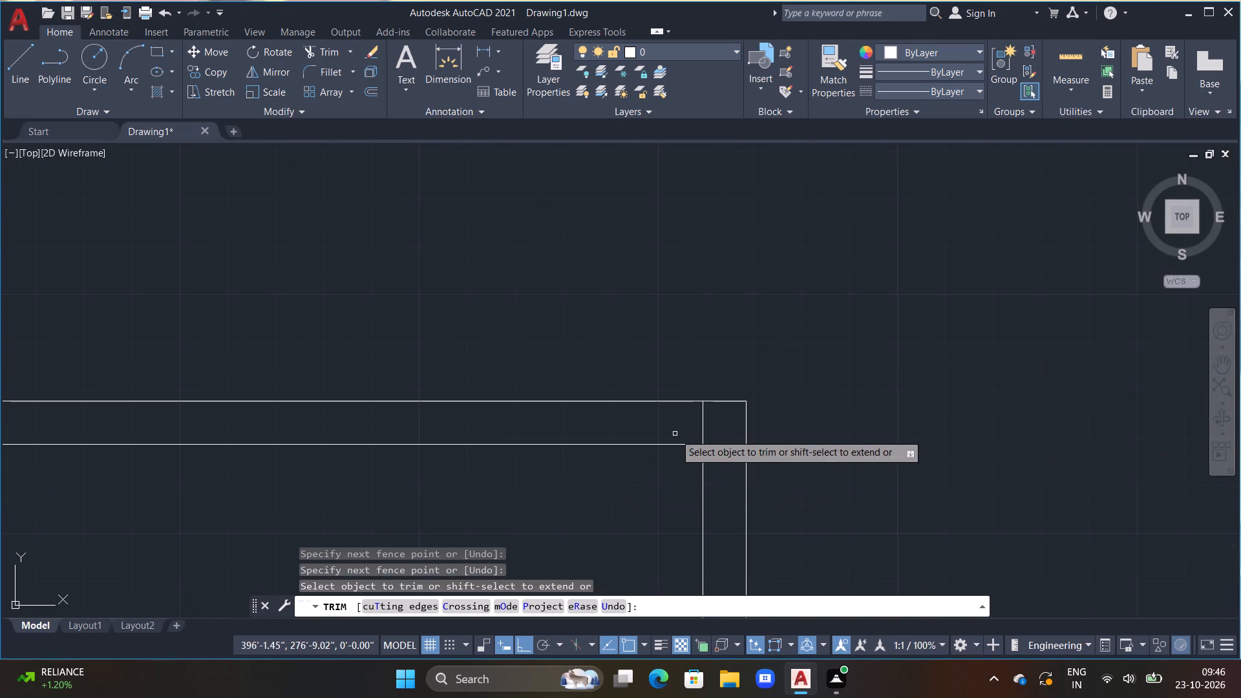
drag(670, 423, 728, 449)
scroll(728, 449, down, 1)
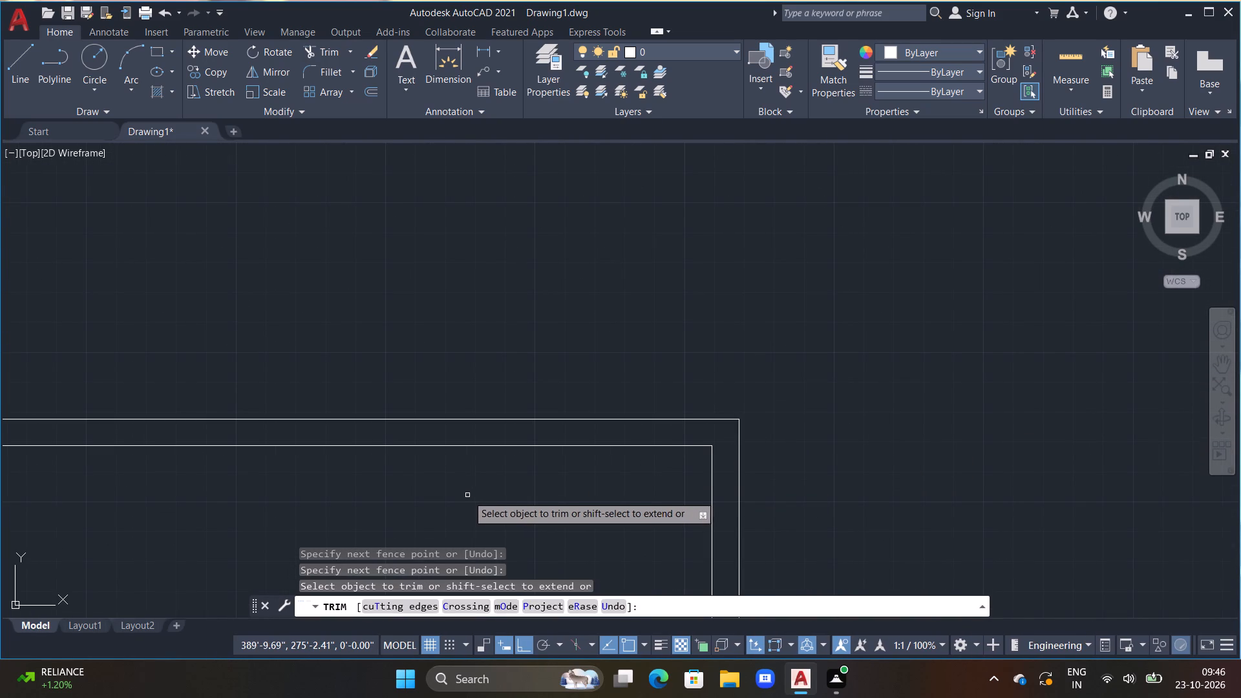
middle_drag(417, 534, 467, 465)
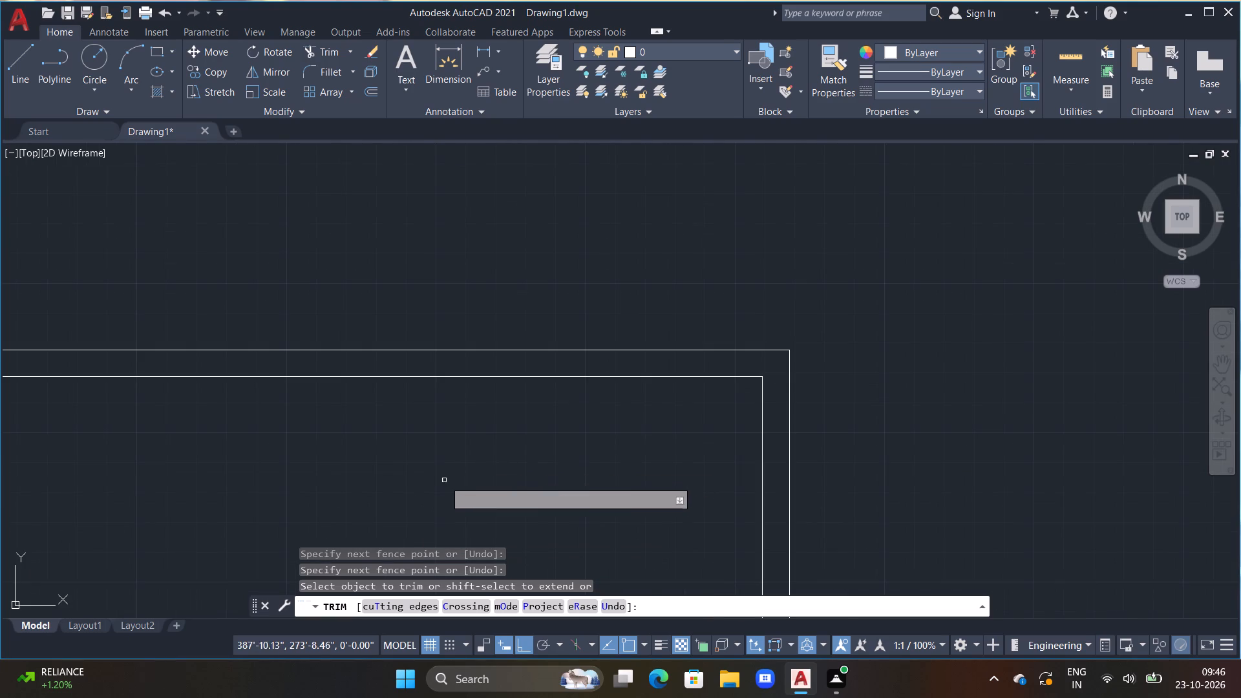
scroll(418, 488, down, 1)
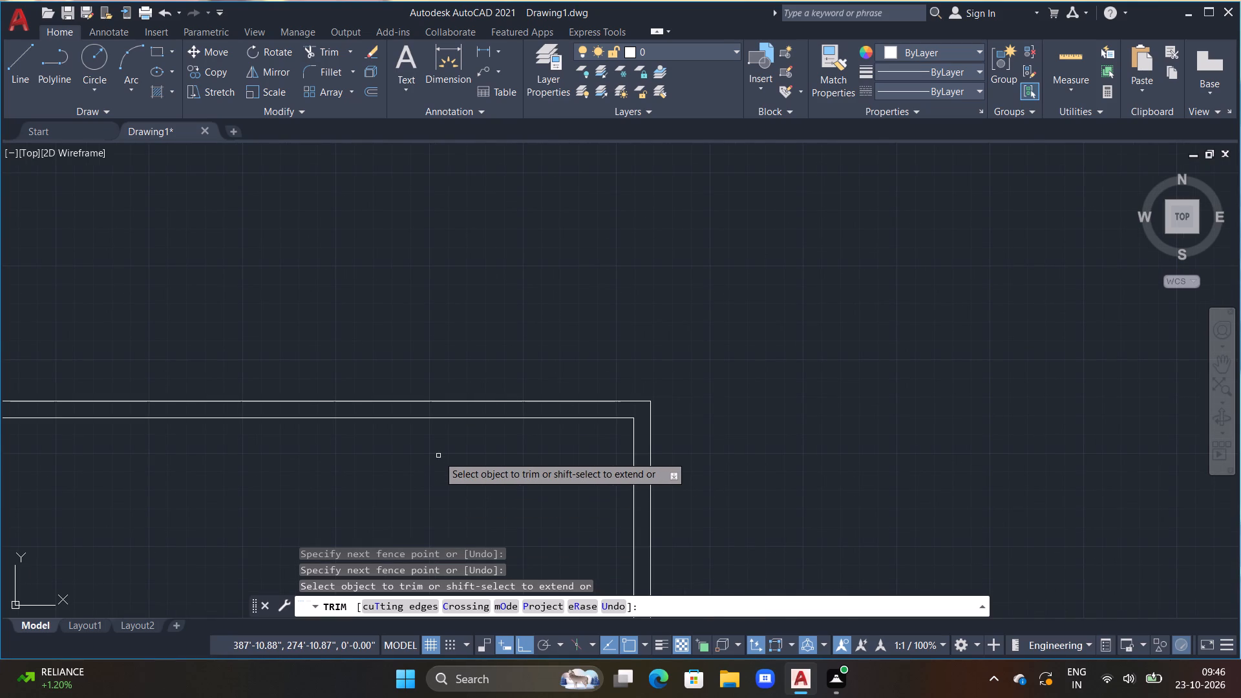
middle_drag(450, 426, 486, 421)
scroll(469, 486, down, 2)
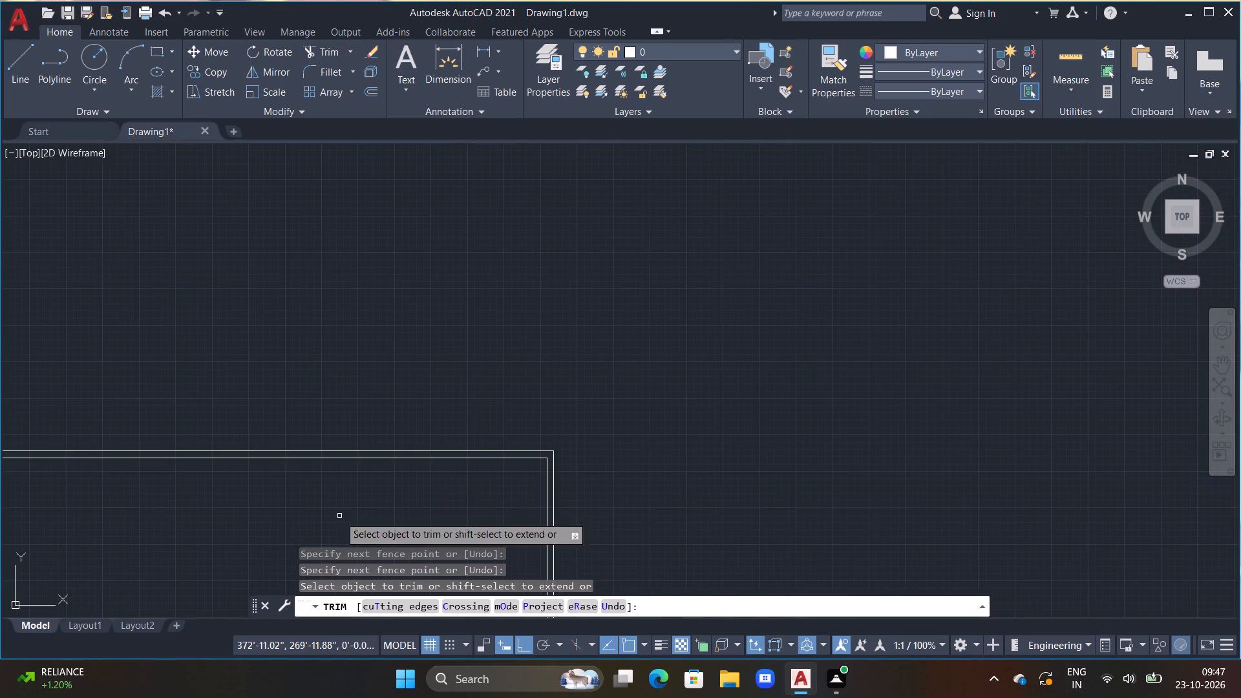
middle_drag(340, 516, 705, 447)
key(Escape)
key(Escape)
key(Escape)
key(Escape)
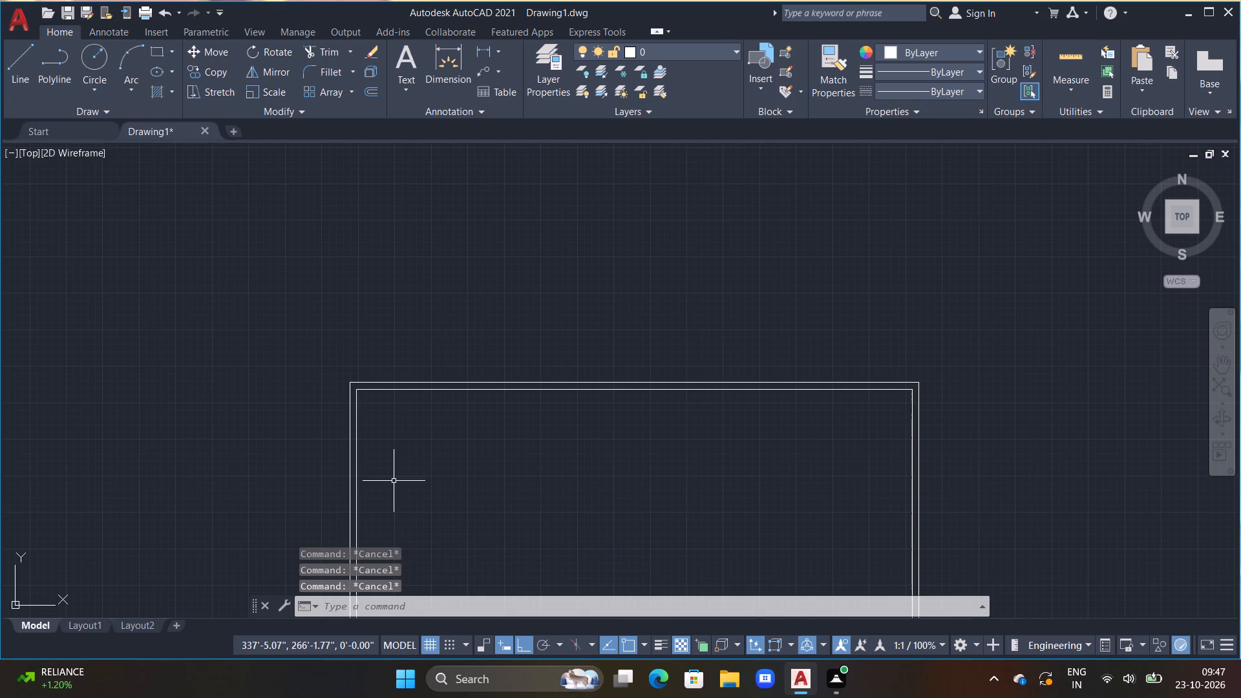
Offset the left wall's inner line 2'5" into the building, and offset the new line another 9" to form a vertical wall.
middle_drag(393, 481, 496, 458)
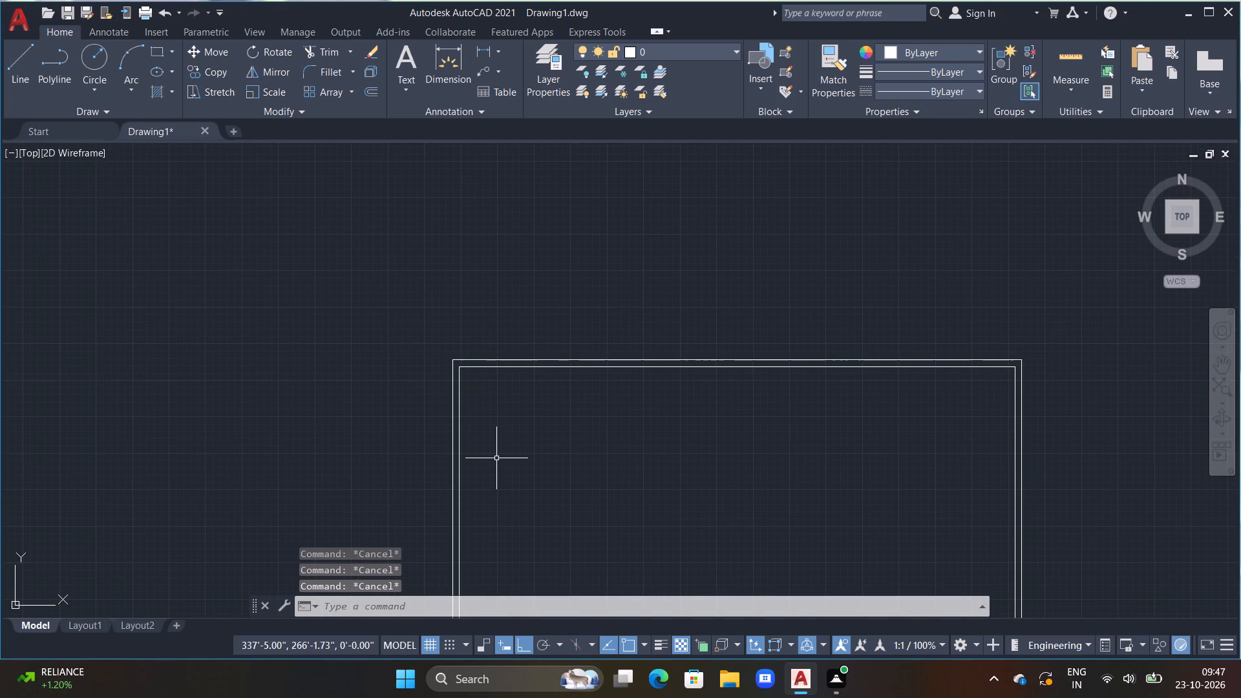
text(off)
key(space)
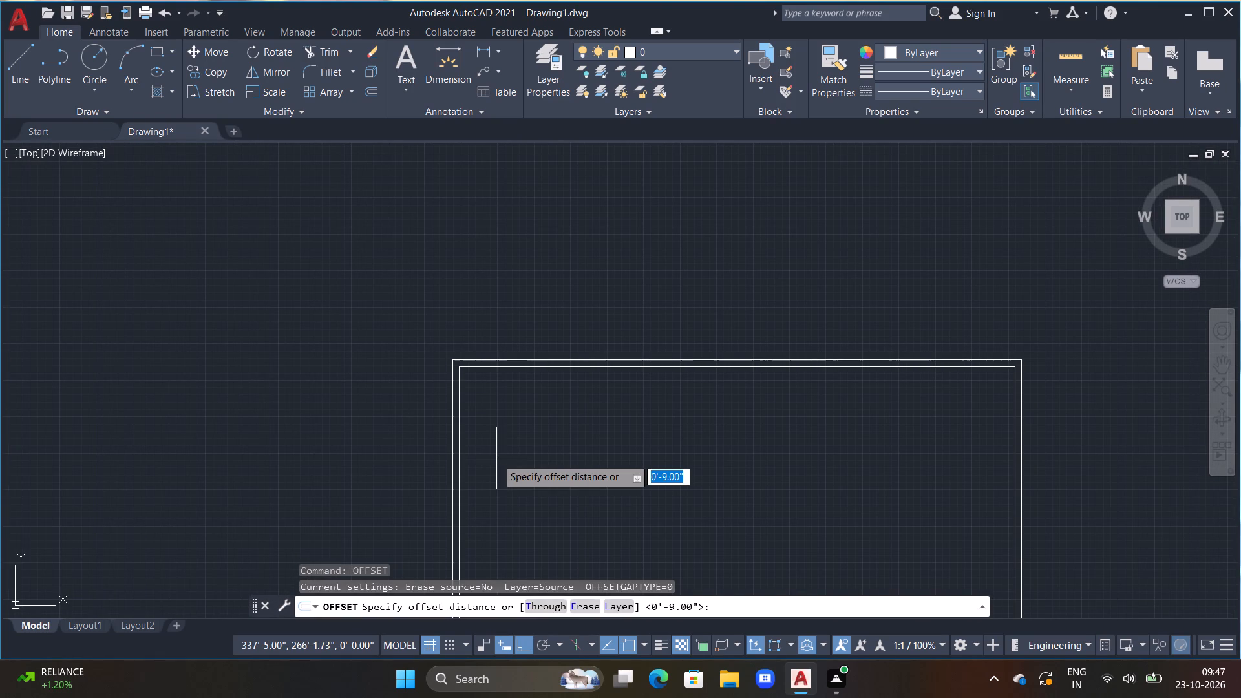
text(2'5)
key(shift+quotedbl)
key(Return)
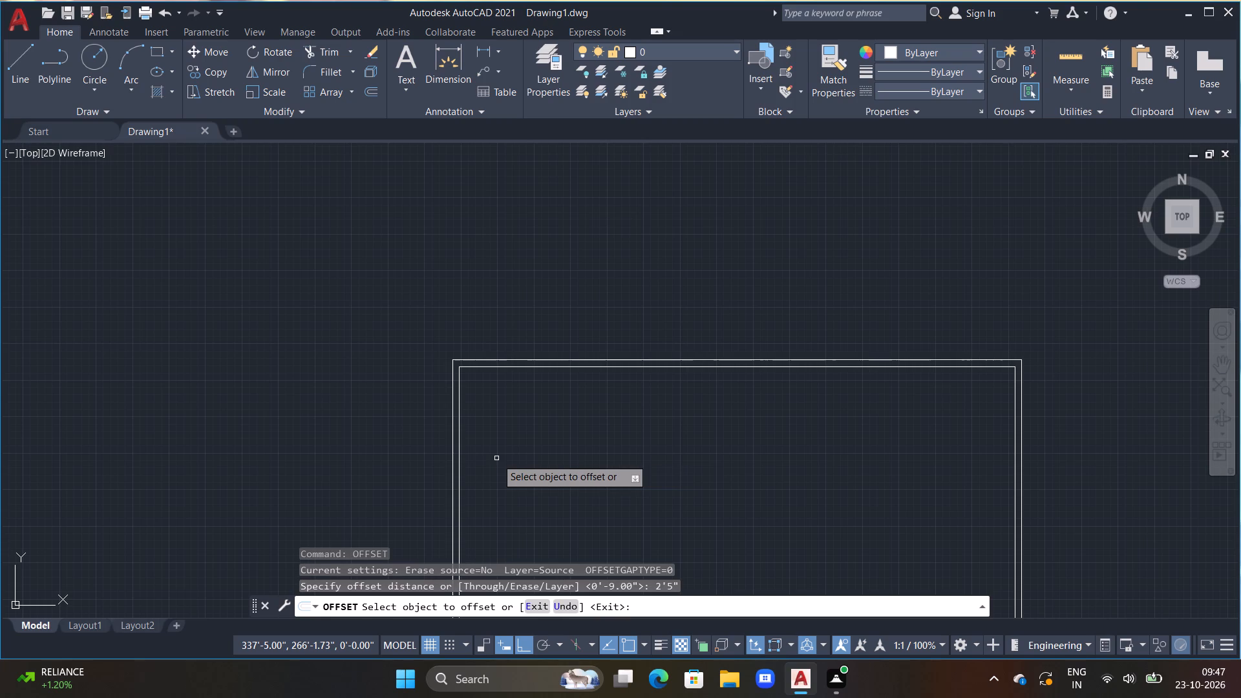
click(461, 423)
click(528, 457)
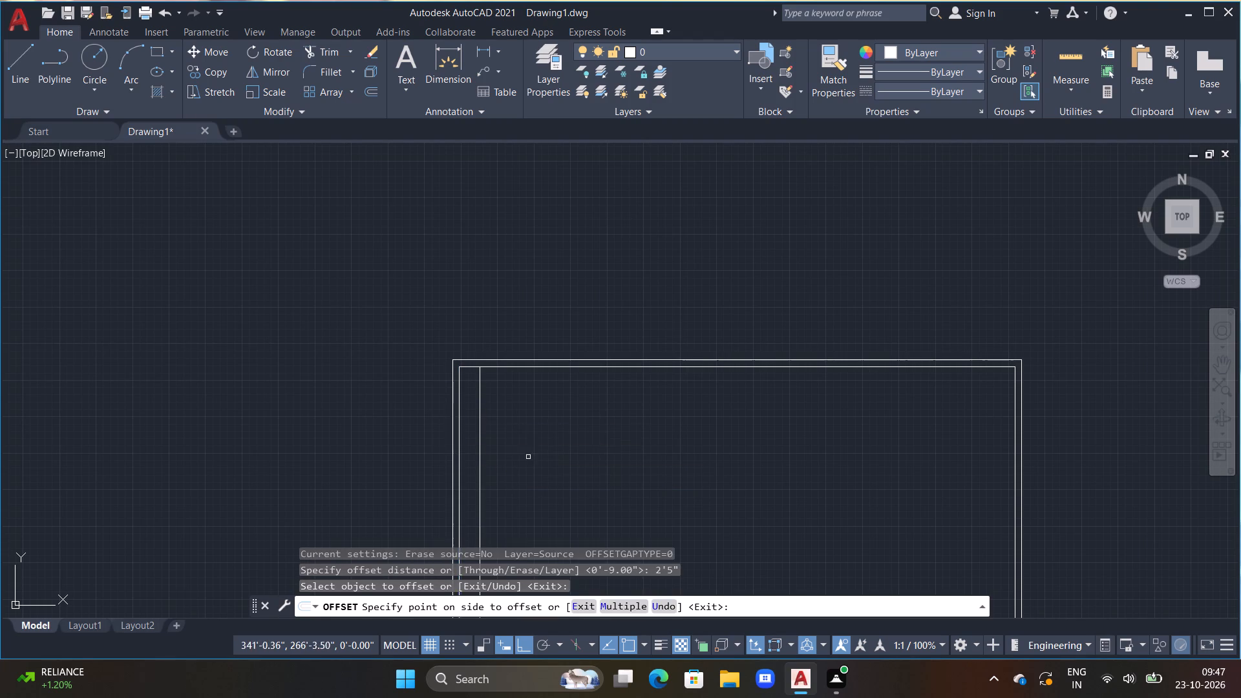
click(482, 419)
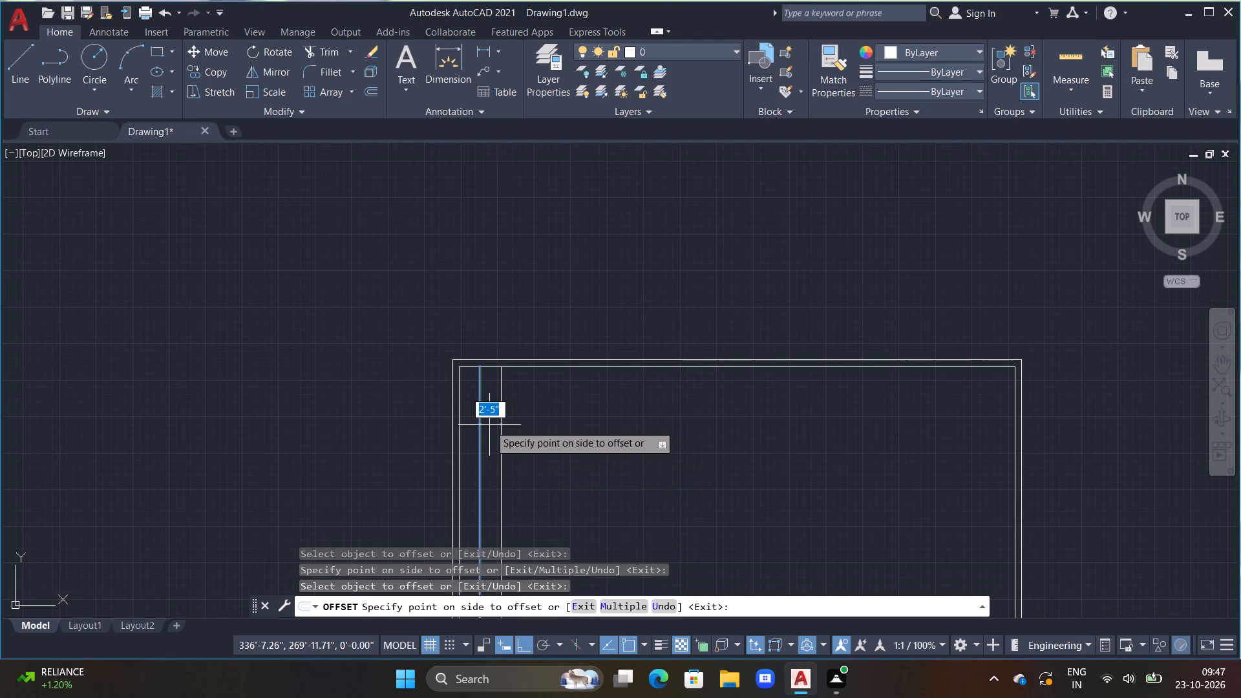
text(9")
key(Return)
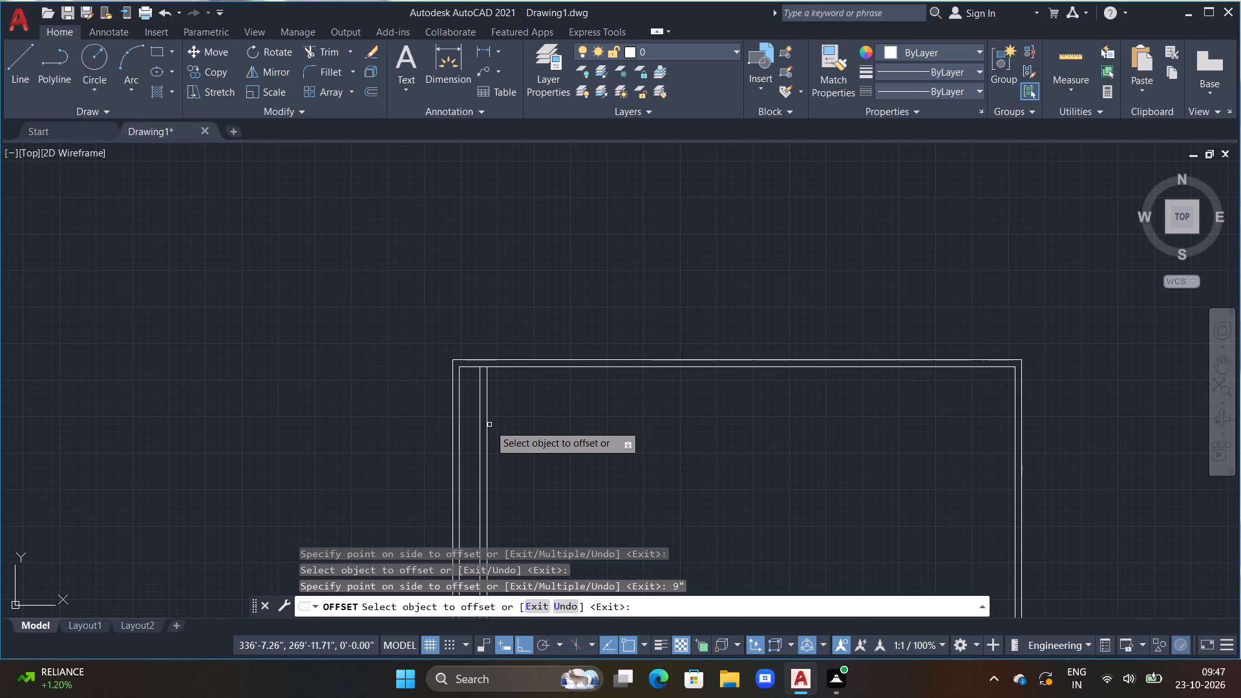
Add a second 9" vertical wall by offsetting the first interior wall's right line 12' rightward and the result 9".
click(487, 437)
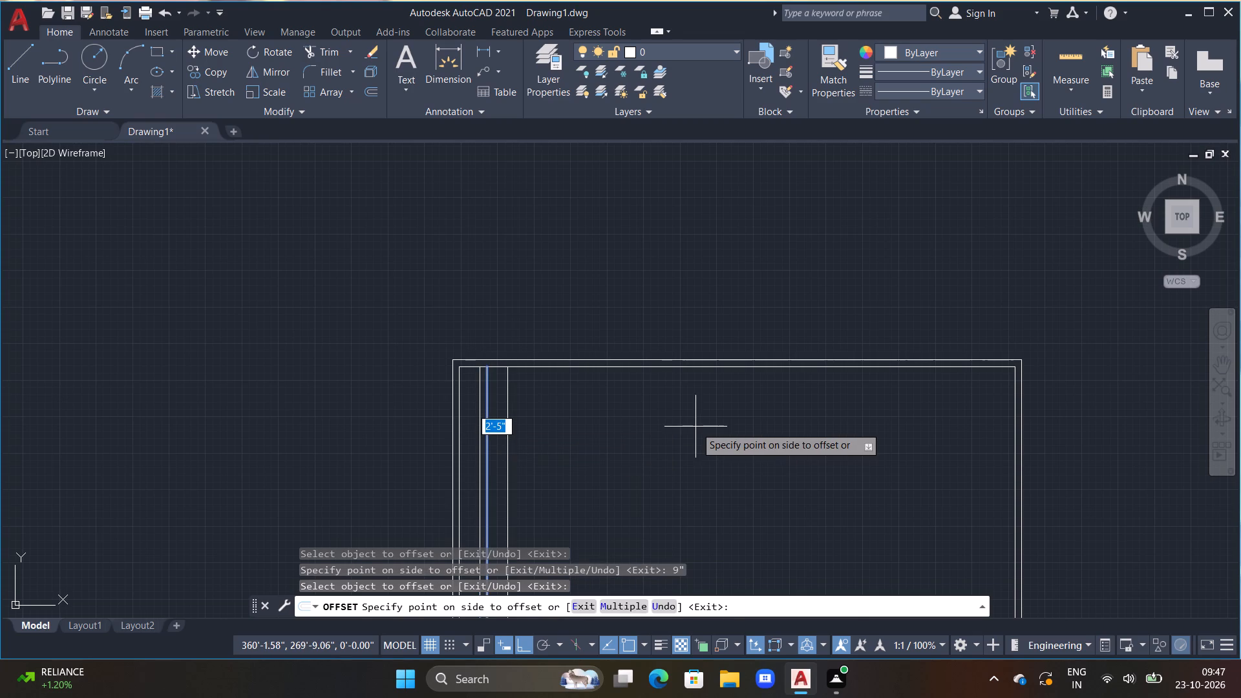
text(12')
key(Return)
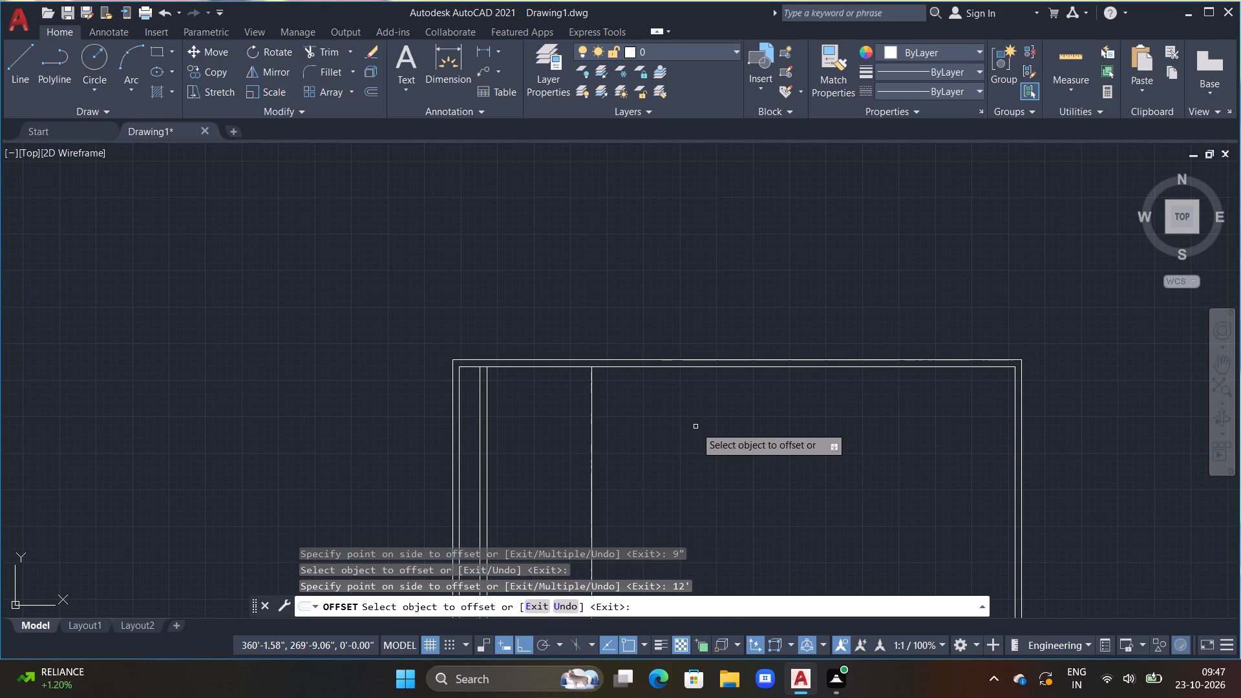
click(589, 452)
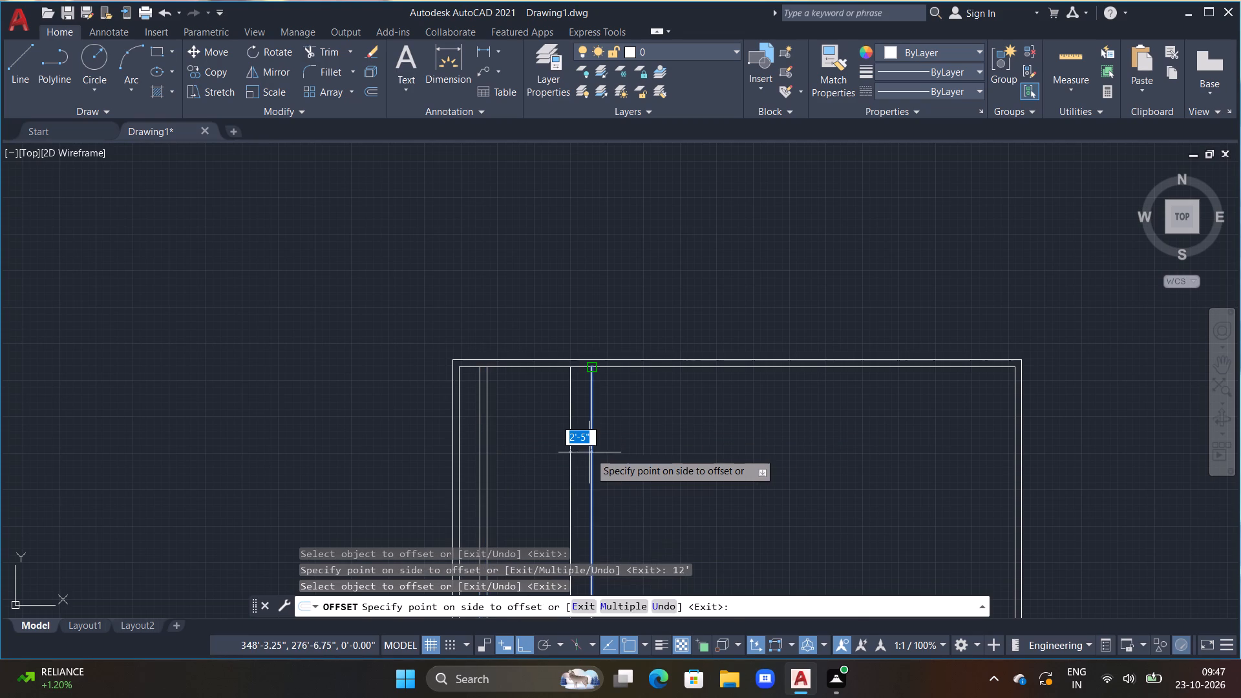
text(9")
key(Return)
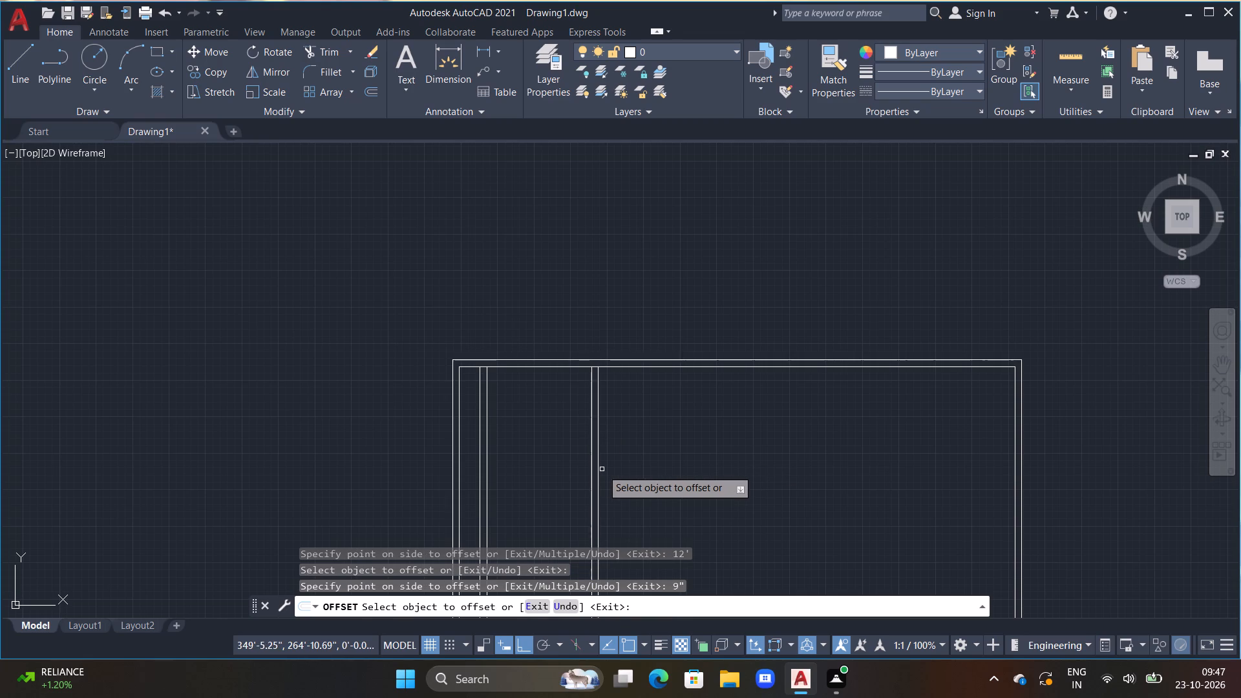
Add a third 9" vertical wall by offsetting the second interior wall's right line 5'7" rightward and the result 9".
click(598, 469)
text(5')
key(7)
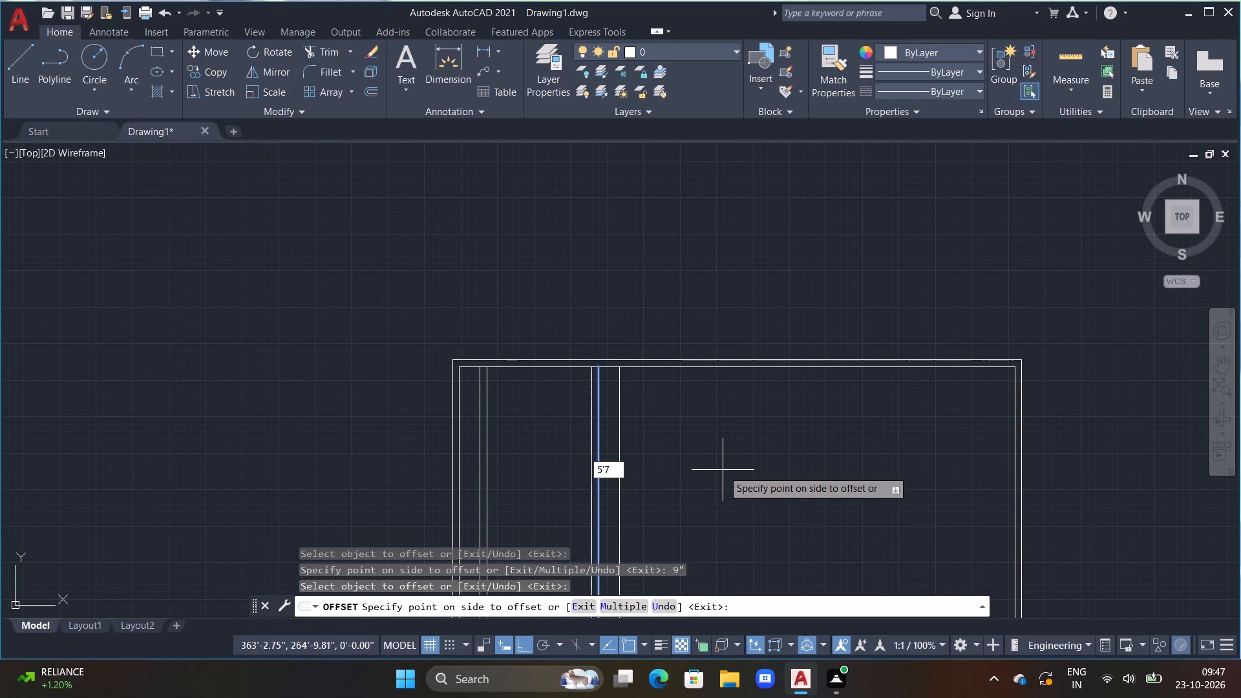
key(apostrophe)
key(Return)
key(Return)
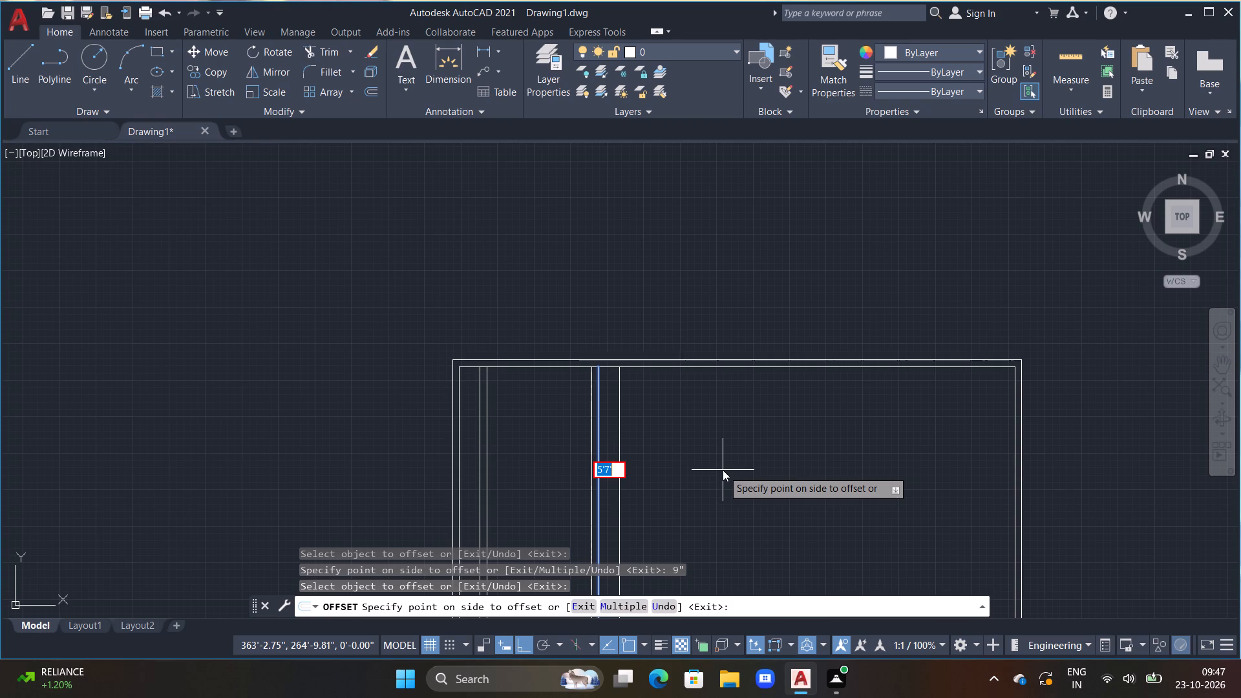
key(shift+quotedbl)
key(BackSpace)
key(BackSpace)
key(BackSpace)
key(BackSpace)
key(BackSpace)
key(BackSpace)
key(BackSpace)
key(BackSpace)
key(BackSpace)
text(5'7")
key(Return)
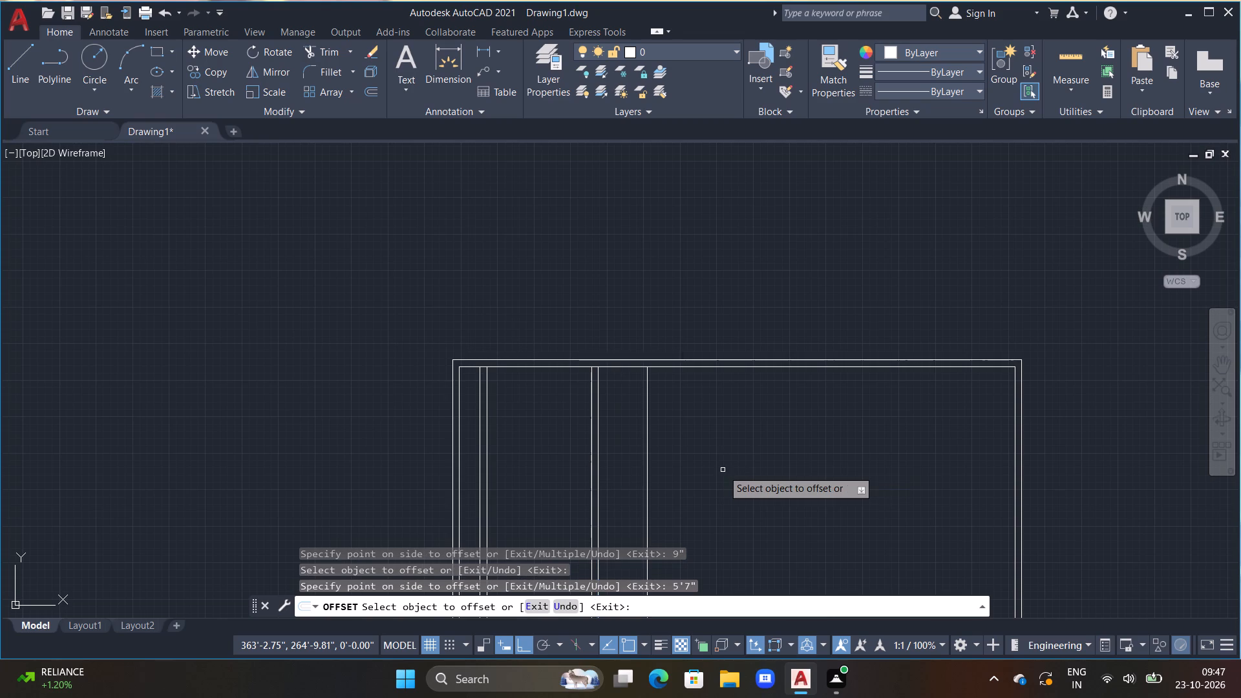
click(646, 416)
text(9")
key(Return)
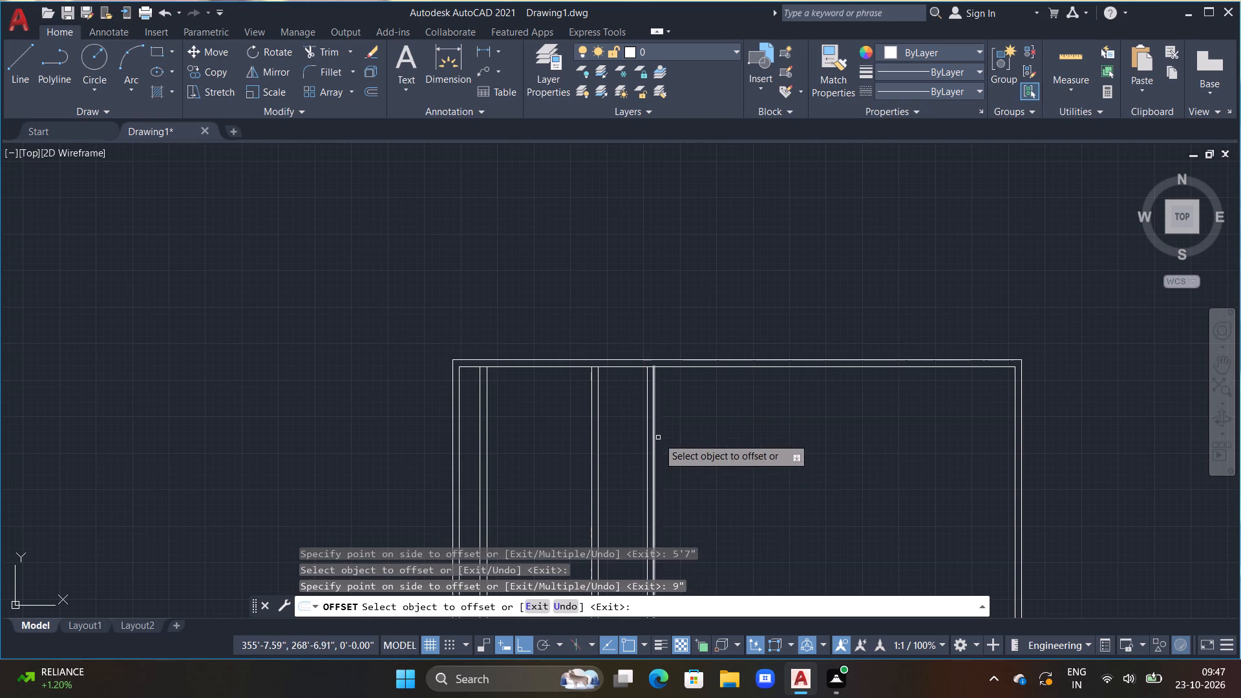
Add a fourth 9" vertical wall by offsetting the third interior wall's right line 8'8" rightward and the result 9".
drag(653, 434, 672, 434)
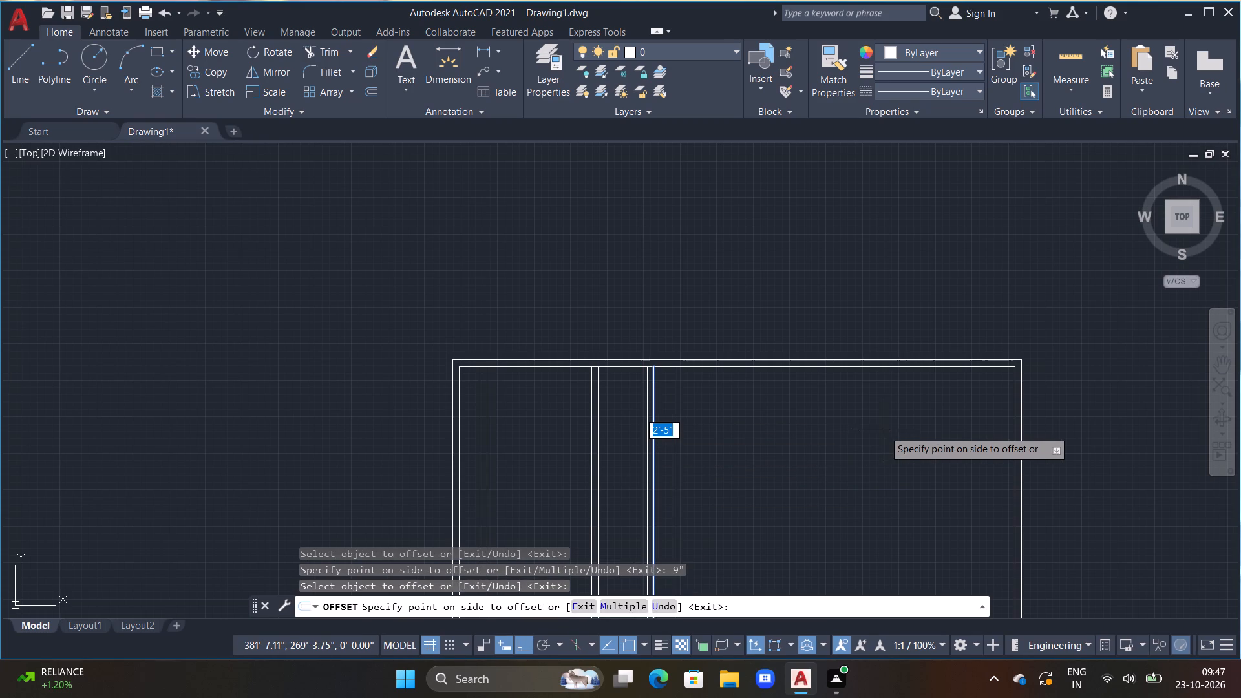
text(8'8")
key(Return)
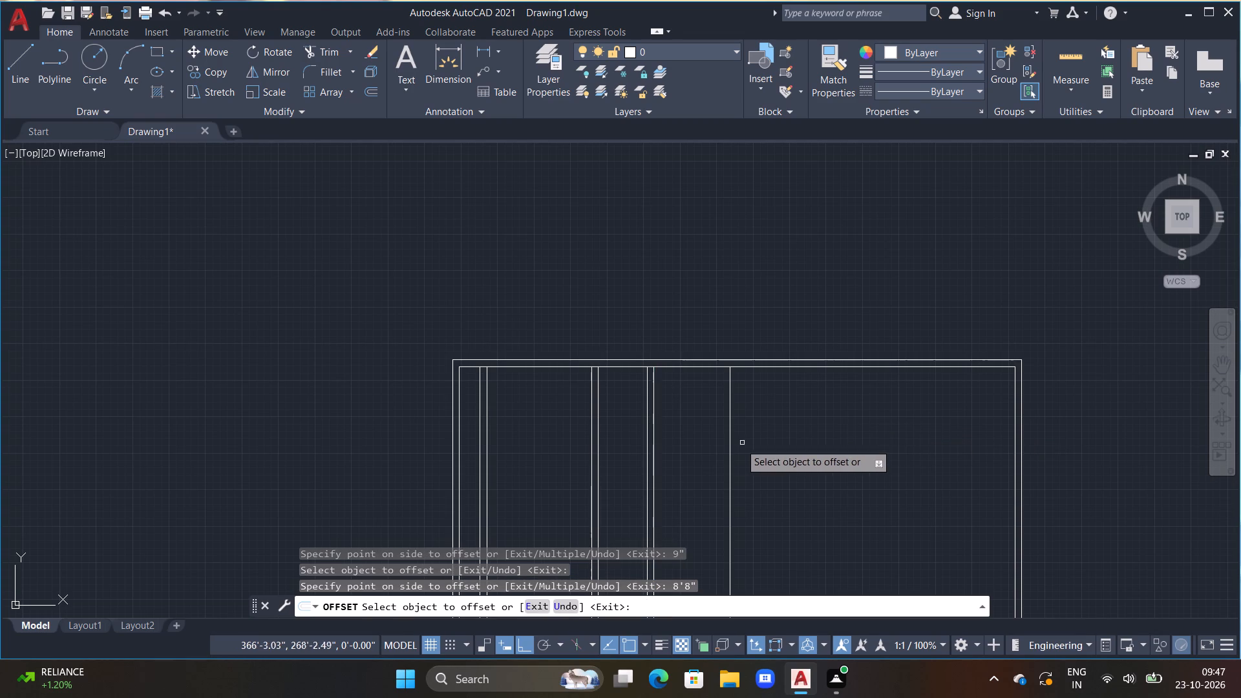
click(728, 447)
text(9")
key(Return)
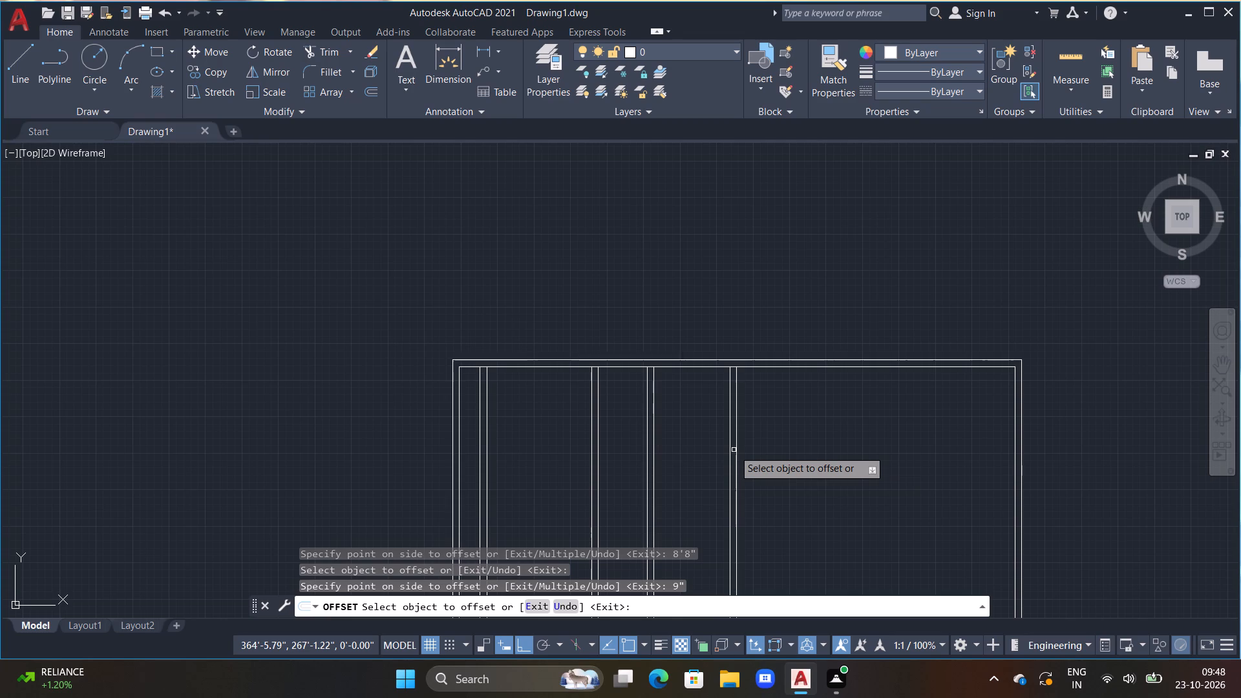
Add a fifth 9" vertical wall by offsetting the fourth interior wall's right line 8' rightward and the result 9".
drag(737, 460, 770, 456)
text(8')
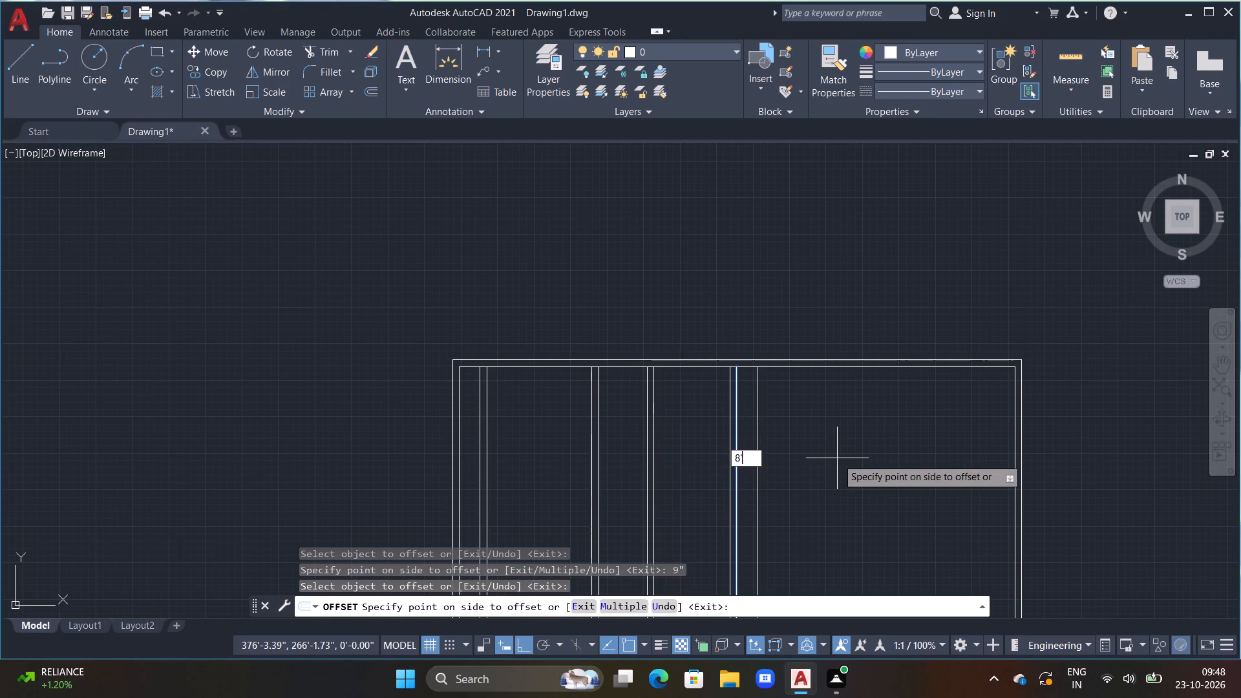
key(Return)
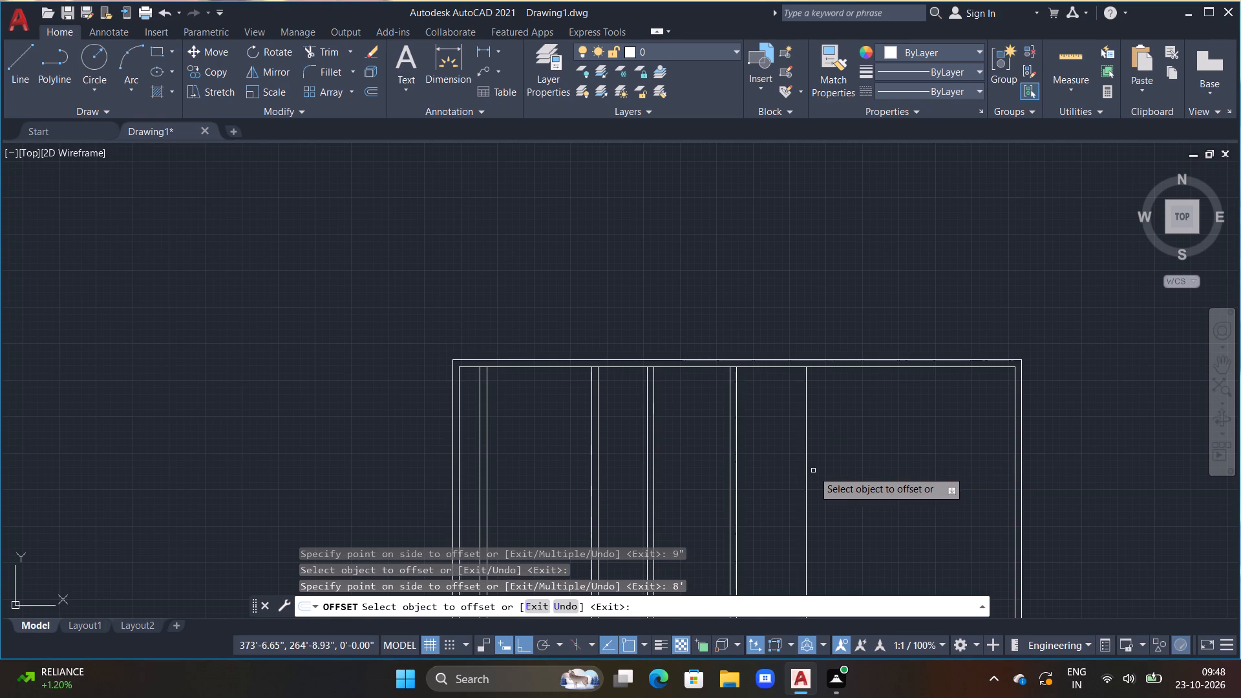
click(806, 480)
text(9")
key(Return)
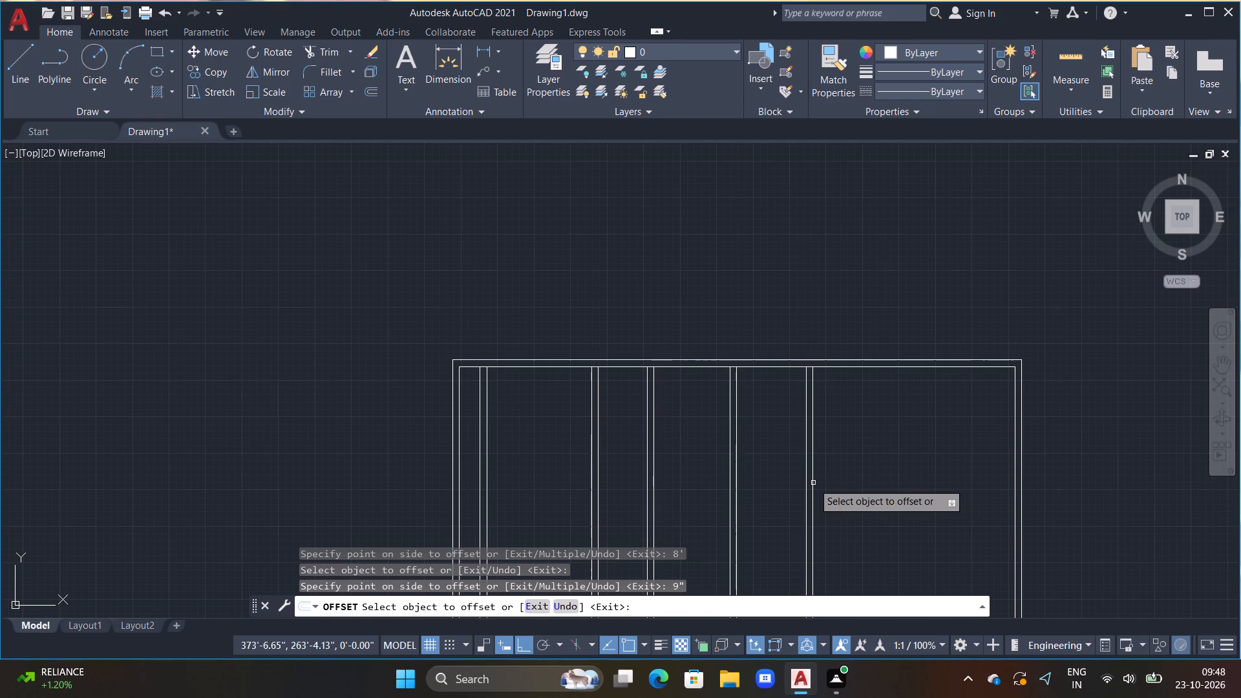
Add a sixth 9" vertical wall by offsetting the fifth interior wall's right line 4' rightward and the result 9".
click(813, 483)
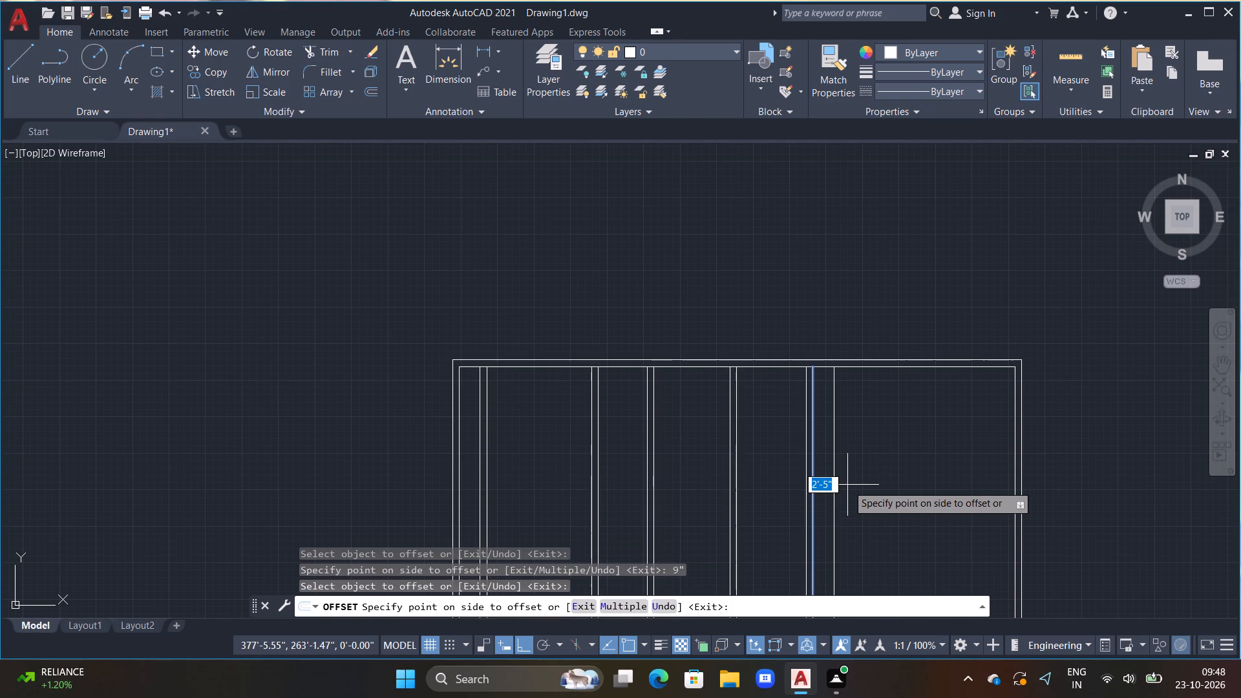
text(4')
key(Return)
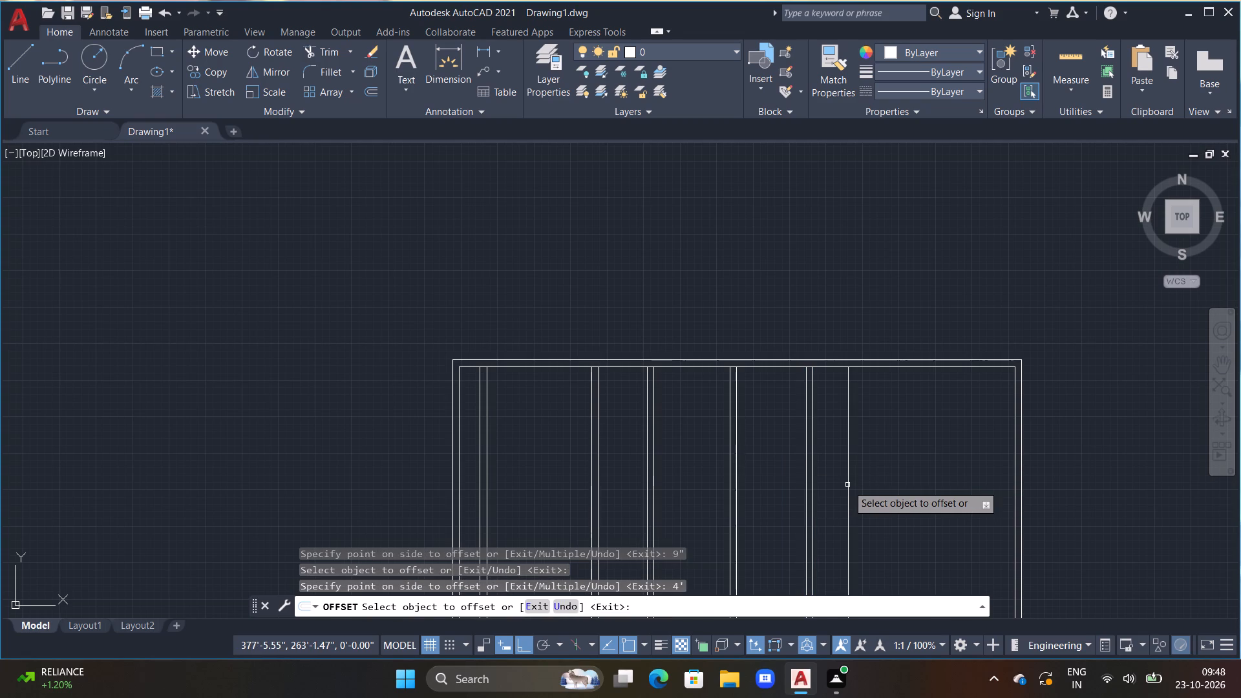
click(848, 482)
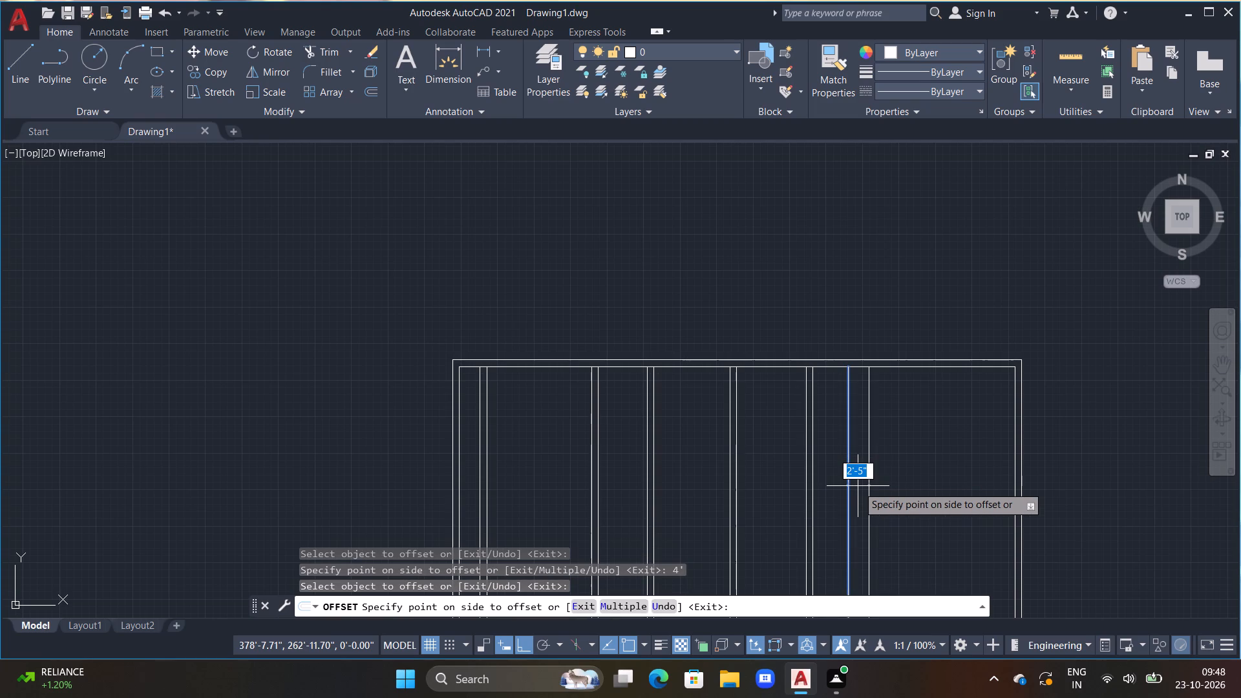
text(9")
key(Return)
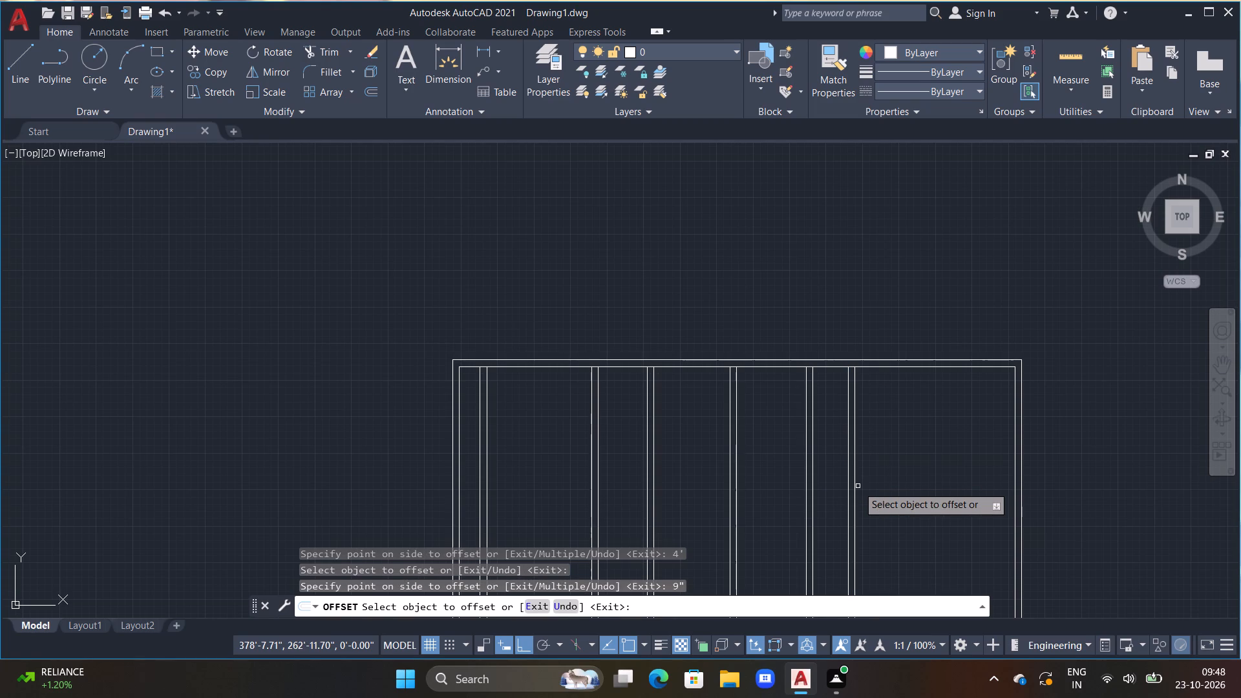
Add a seventh 9" vertical wall by offsetting the sixth interior wall's right line 5'5" rightward and the result 9".
click(858, 486)
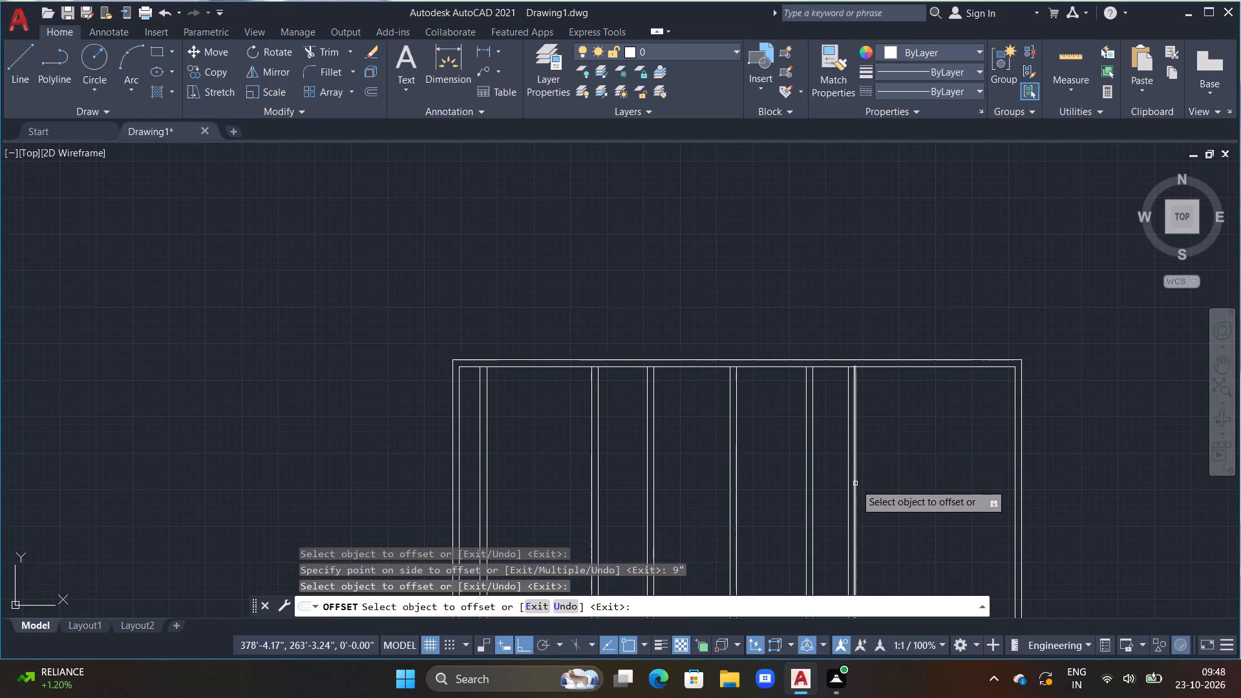
drag(855, 483, 880, 480)
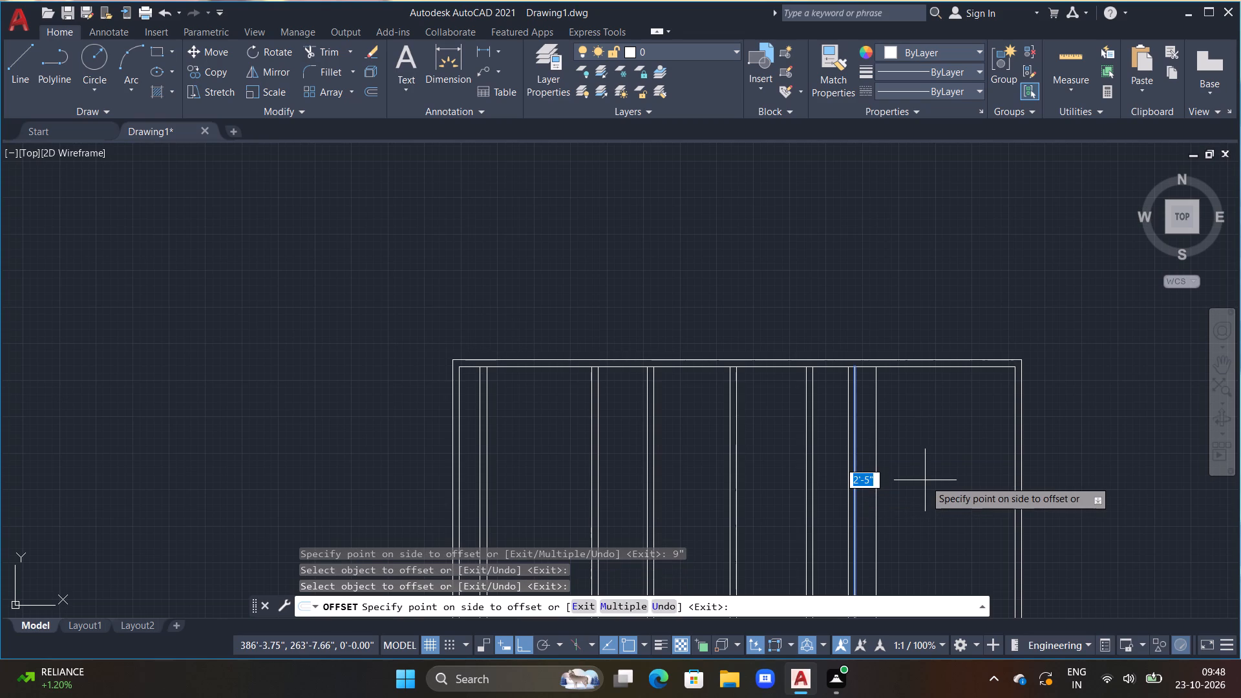
text(5'5")
key(Return)
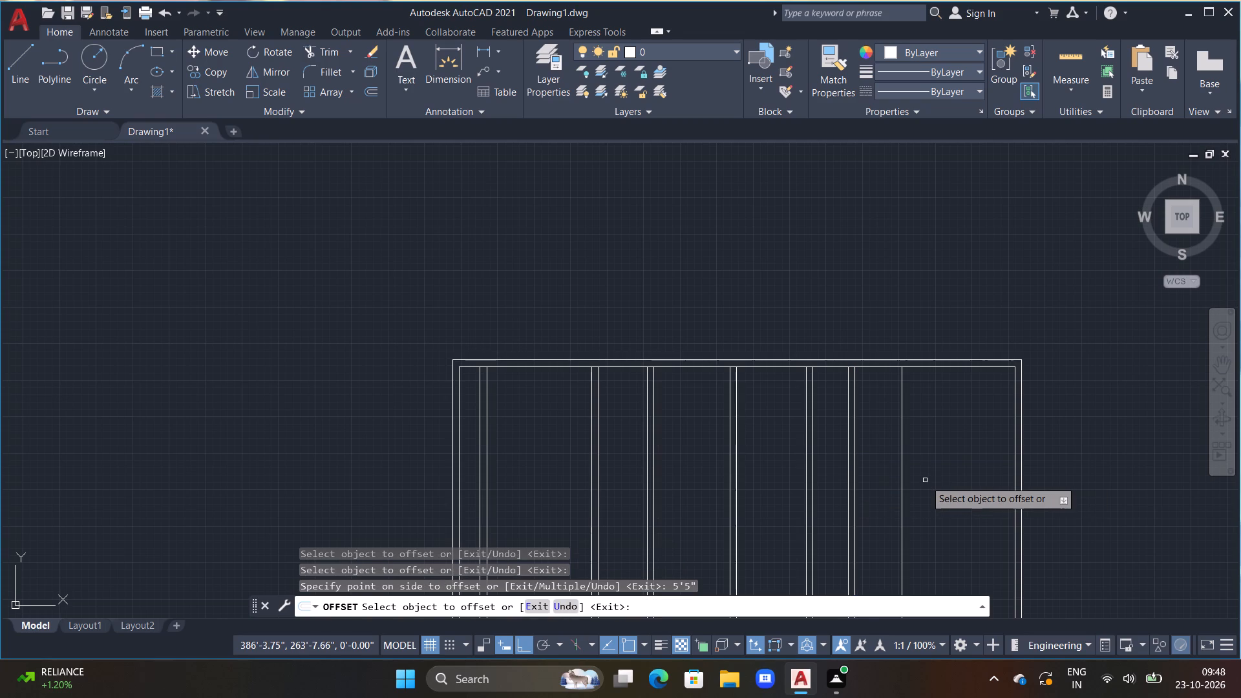
drag(902, 461, 908, 460)
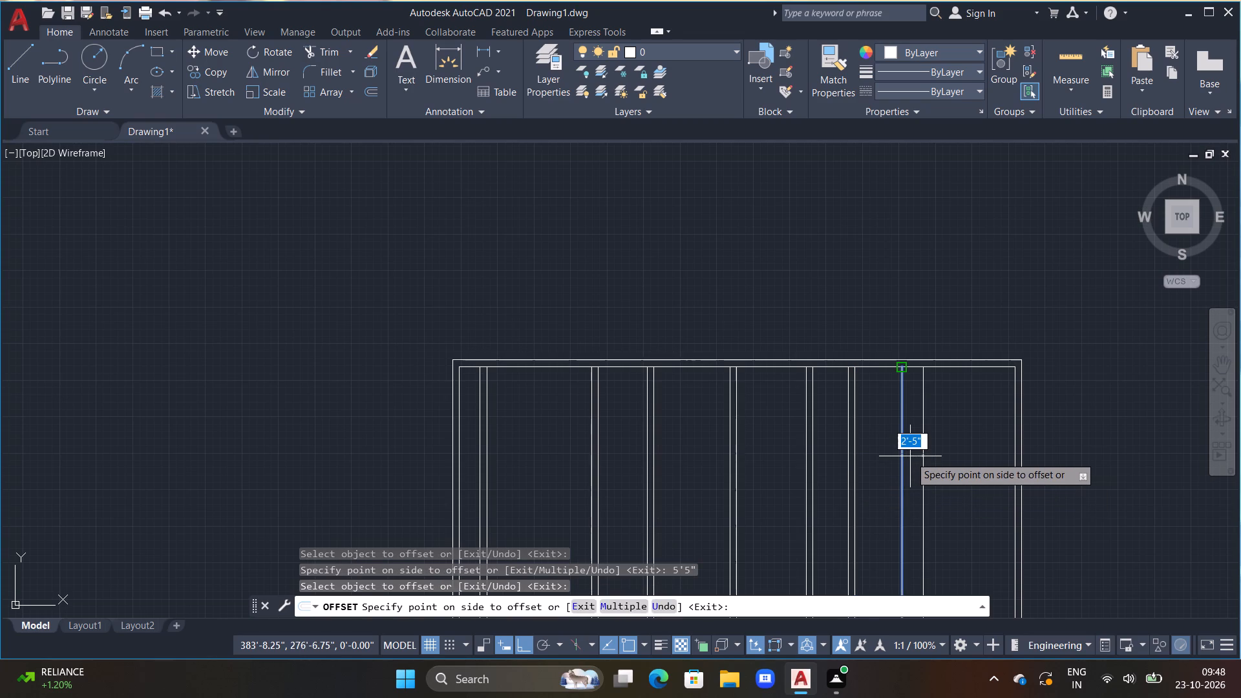
text(9")
key(Return)
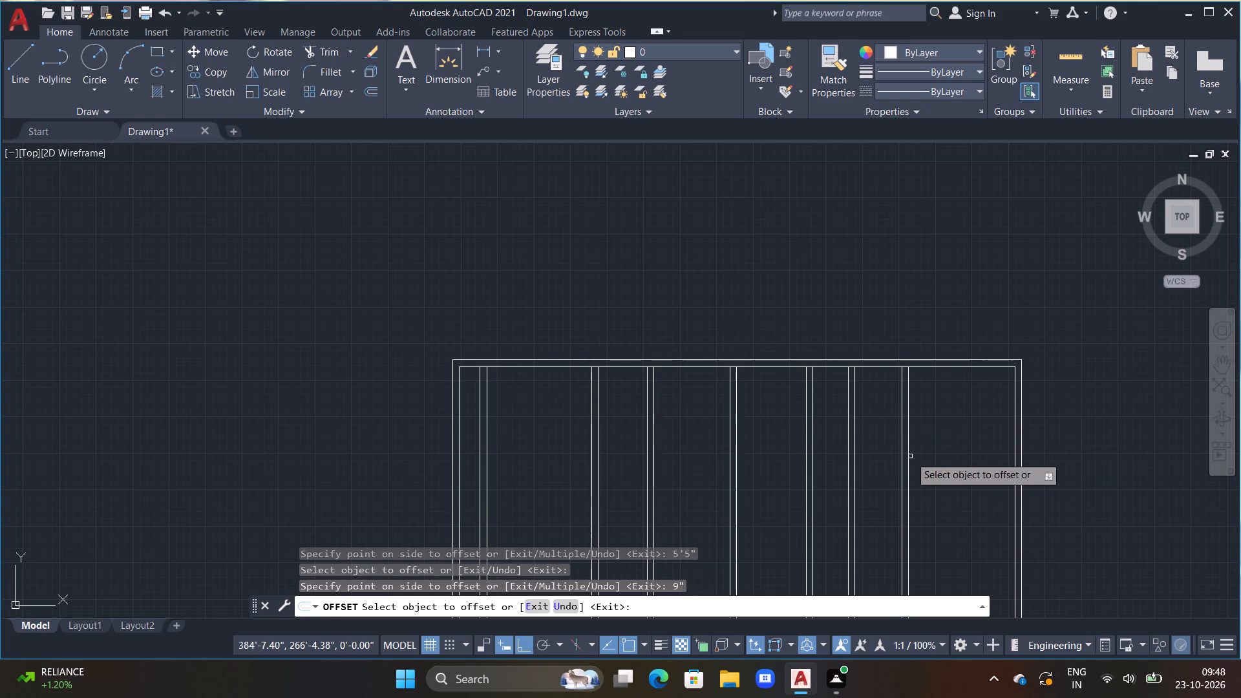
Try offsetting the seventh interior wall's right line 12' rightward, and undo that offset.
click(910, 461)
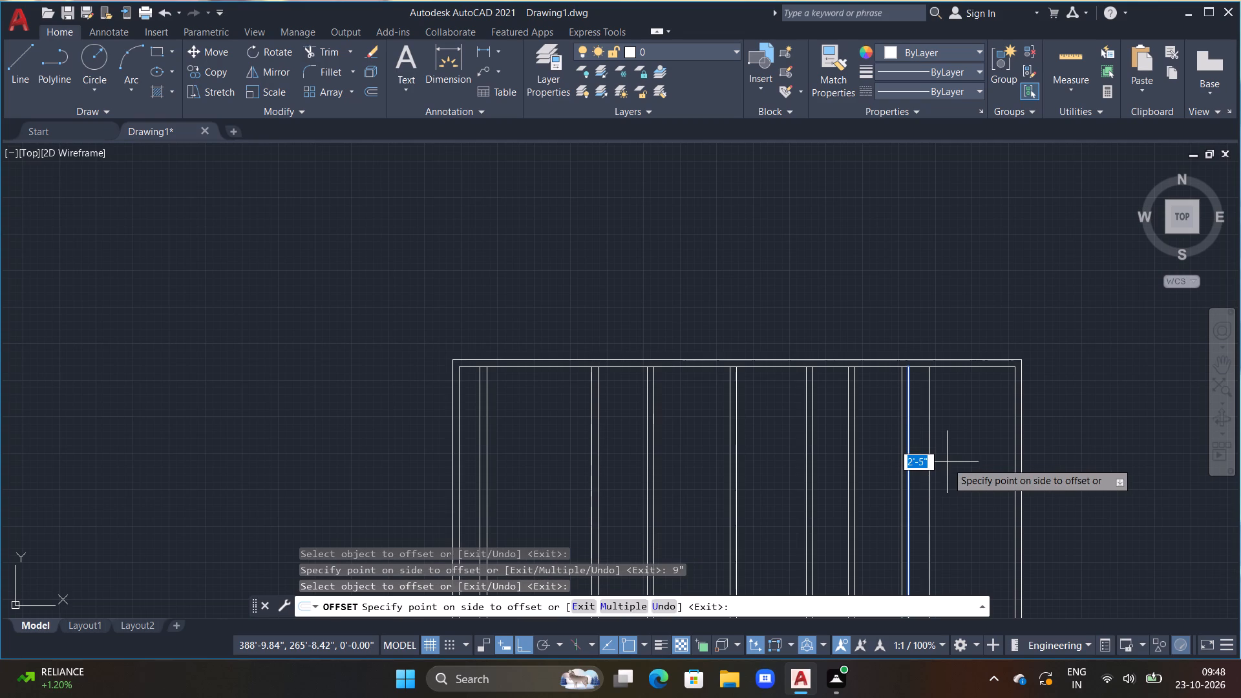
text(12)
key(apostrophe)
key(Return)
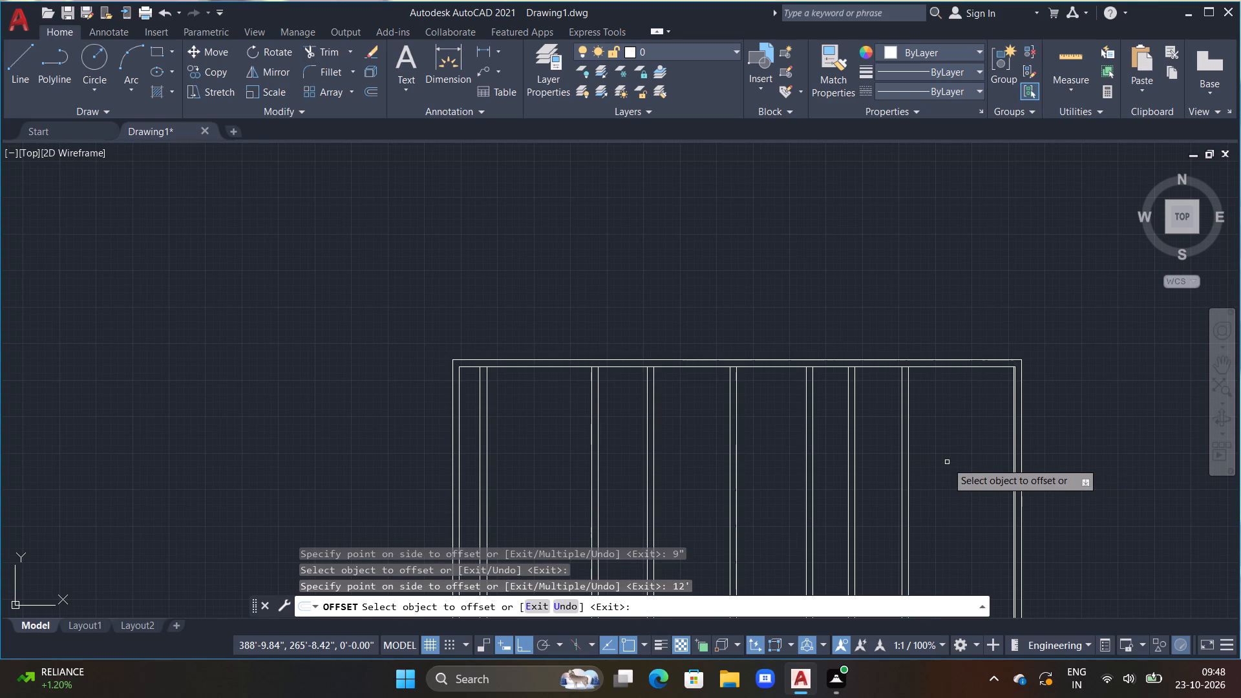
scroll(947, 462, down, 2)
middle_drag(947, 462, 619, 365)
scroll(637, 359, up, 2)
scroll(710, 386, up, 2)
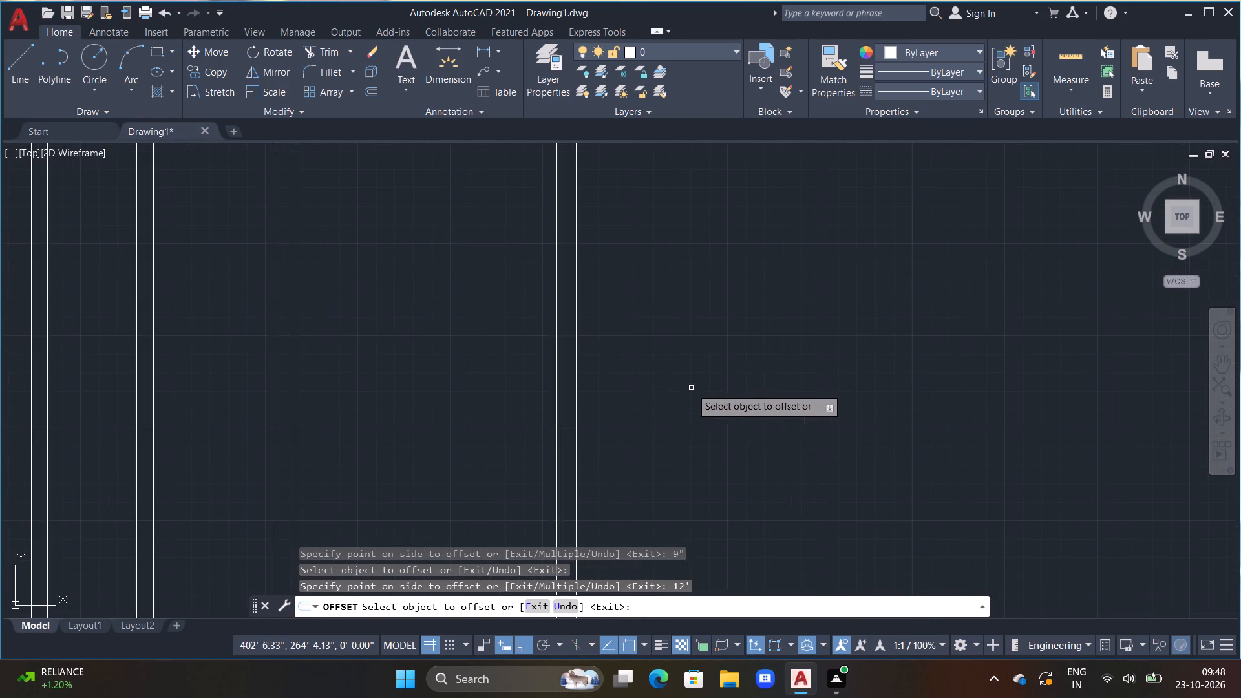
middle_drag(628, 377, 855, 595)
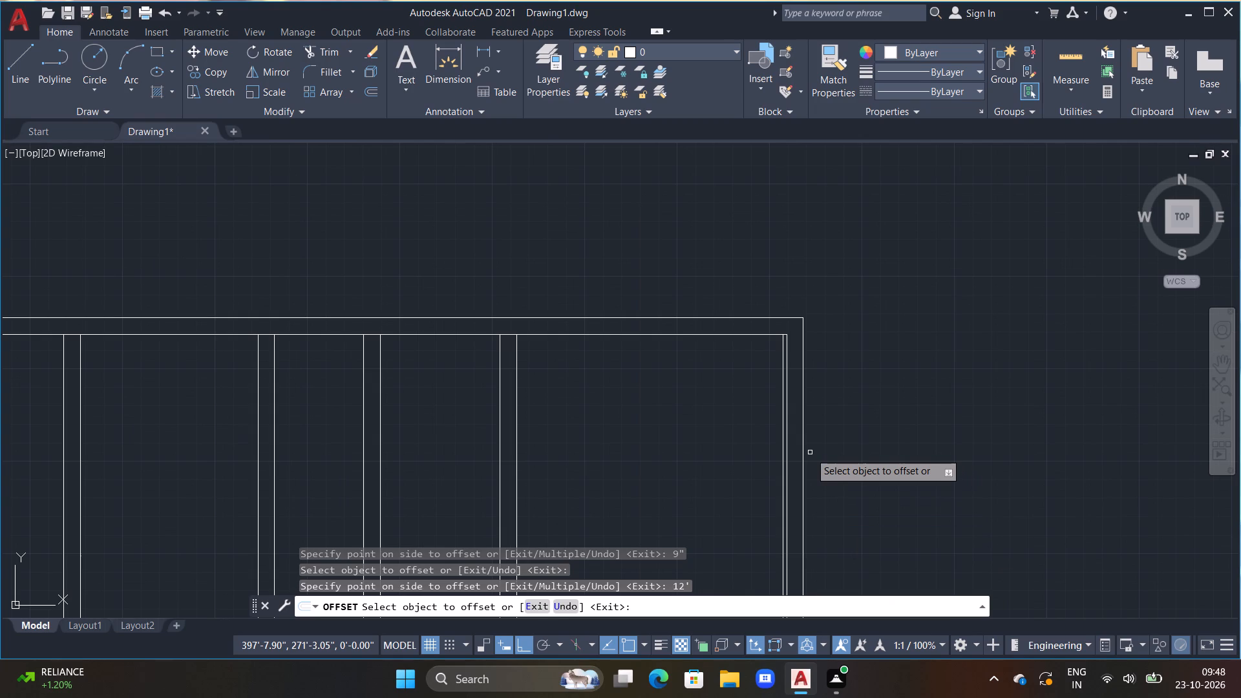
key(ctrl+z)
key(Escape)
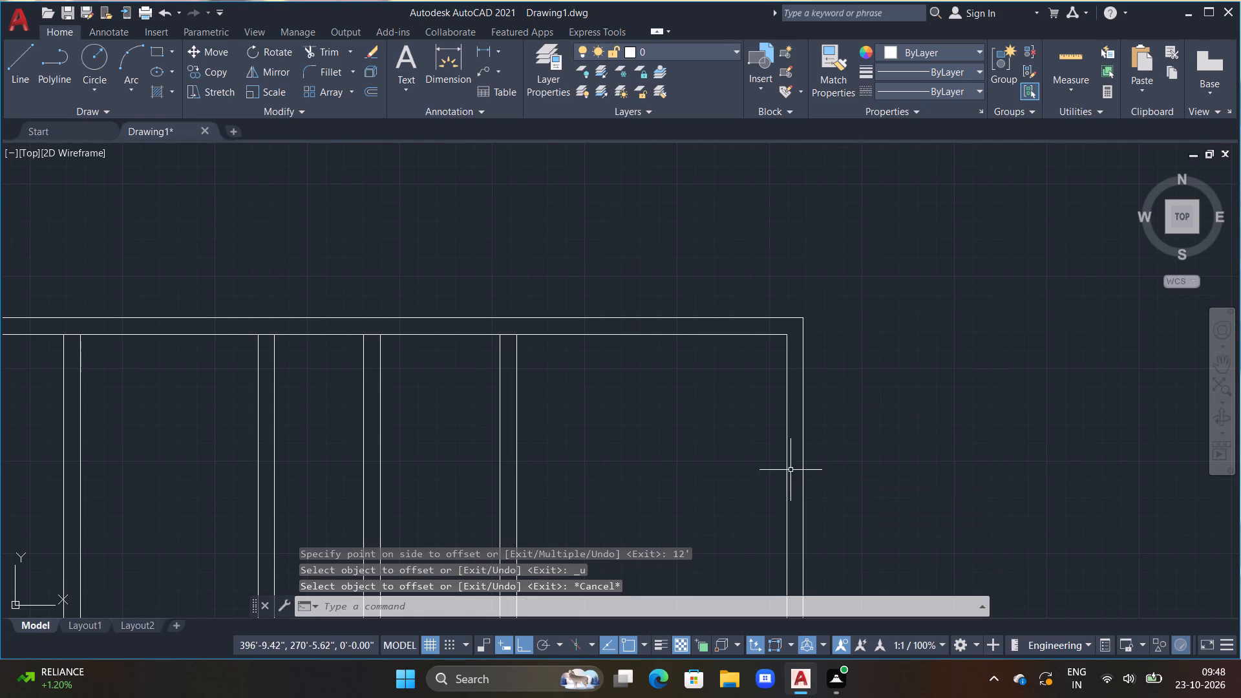
Trim away both vertical lines of the right outer wall.
text(tr)
key(space)
drag(692, 489, 846, 449)
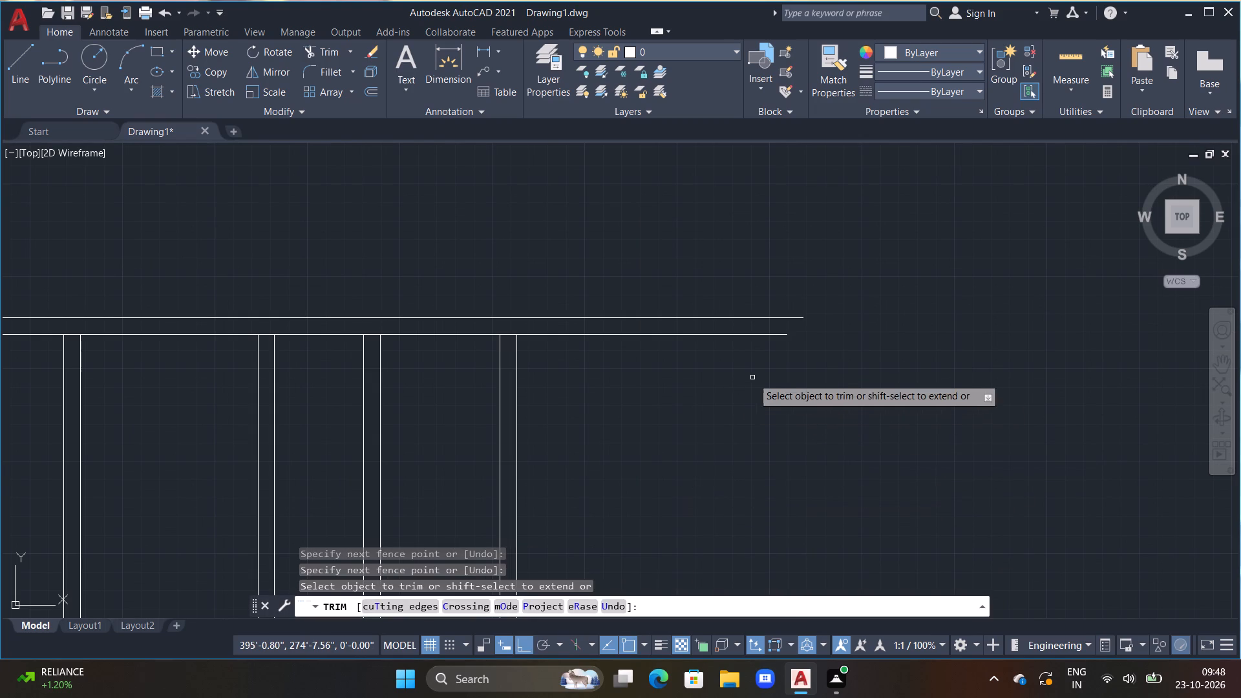
key(Escape)
Add an eighth 9" vertical wall by offsetting the seventh interior wall's right line 12' rightward and the result 9".
text(off 12')
key(Return)
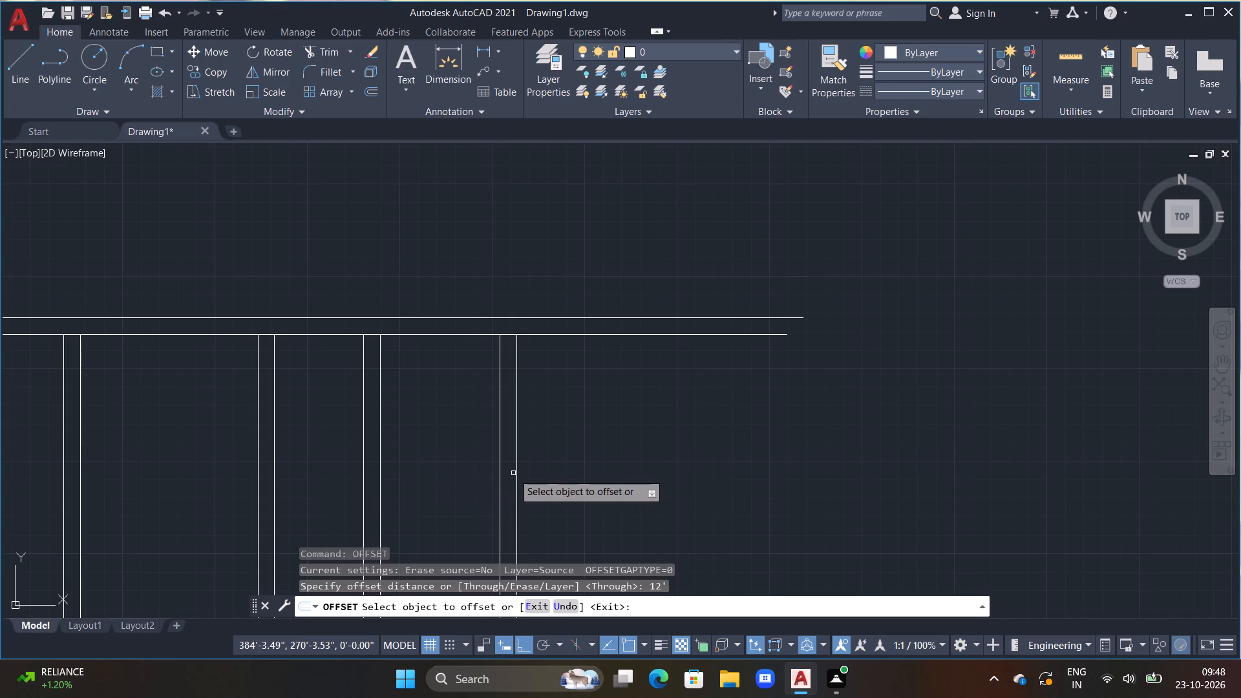
click(519, 469)
click(516, 453)
click(672, 468)
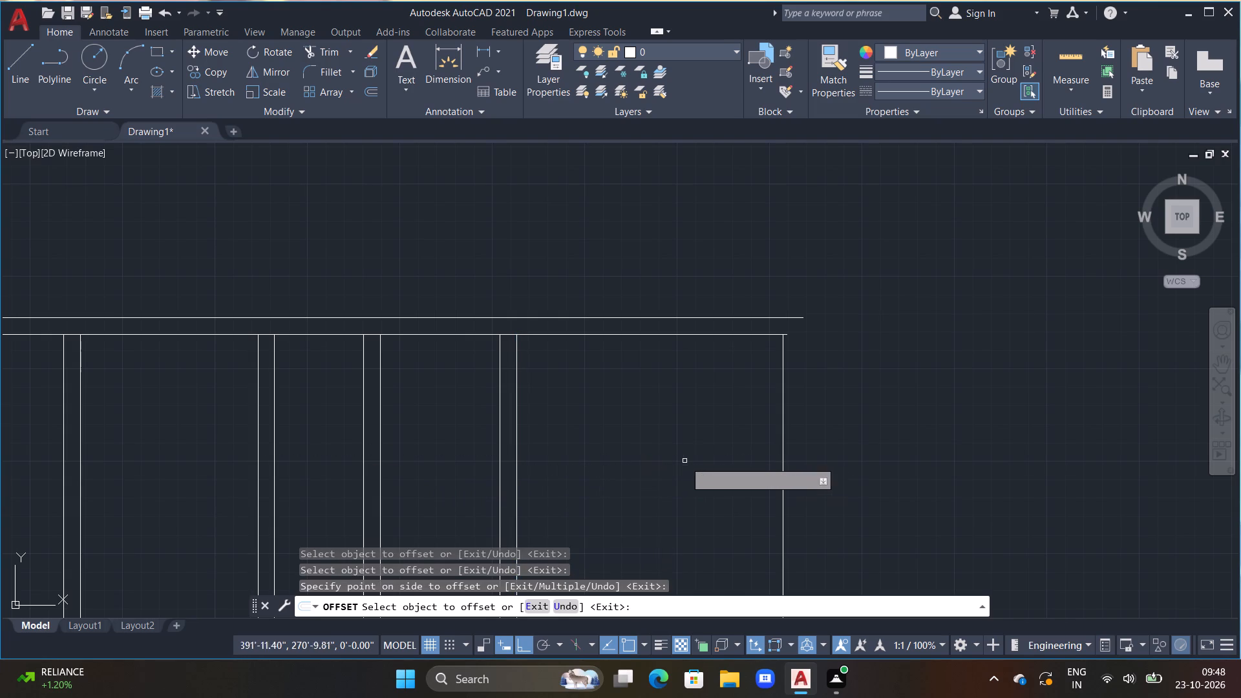
drag(784, 440, 790, 440)
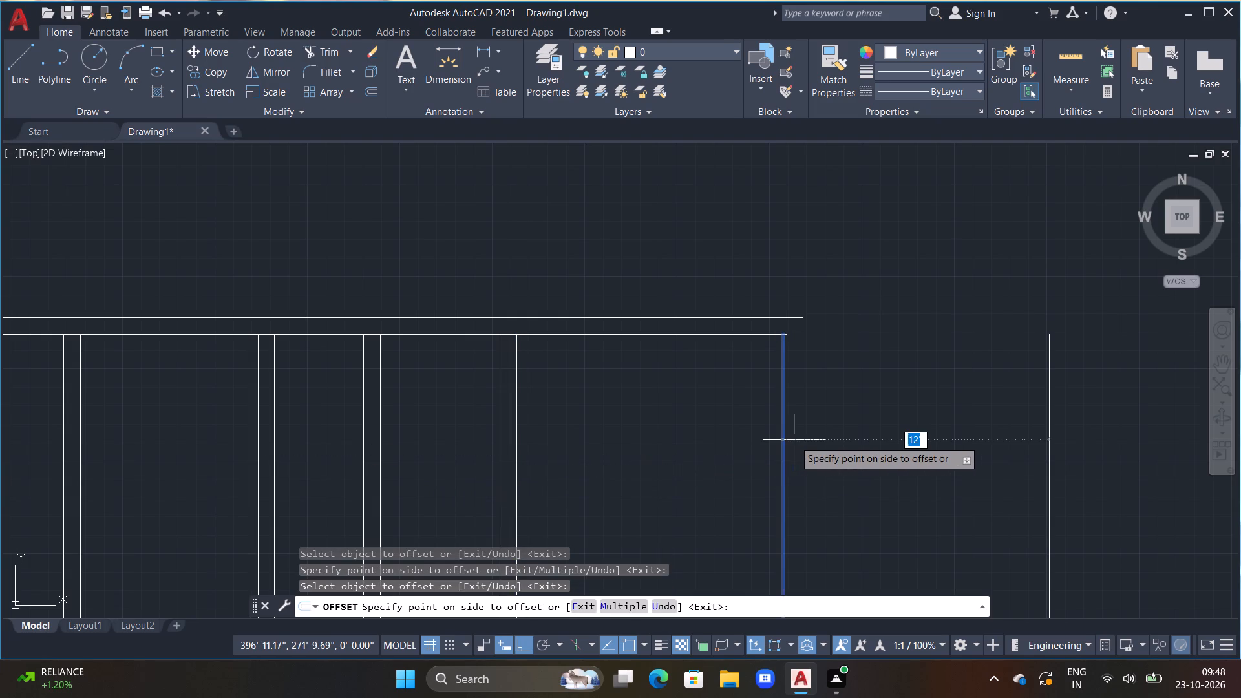
text(9")
key(Return)
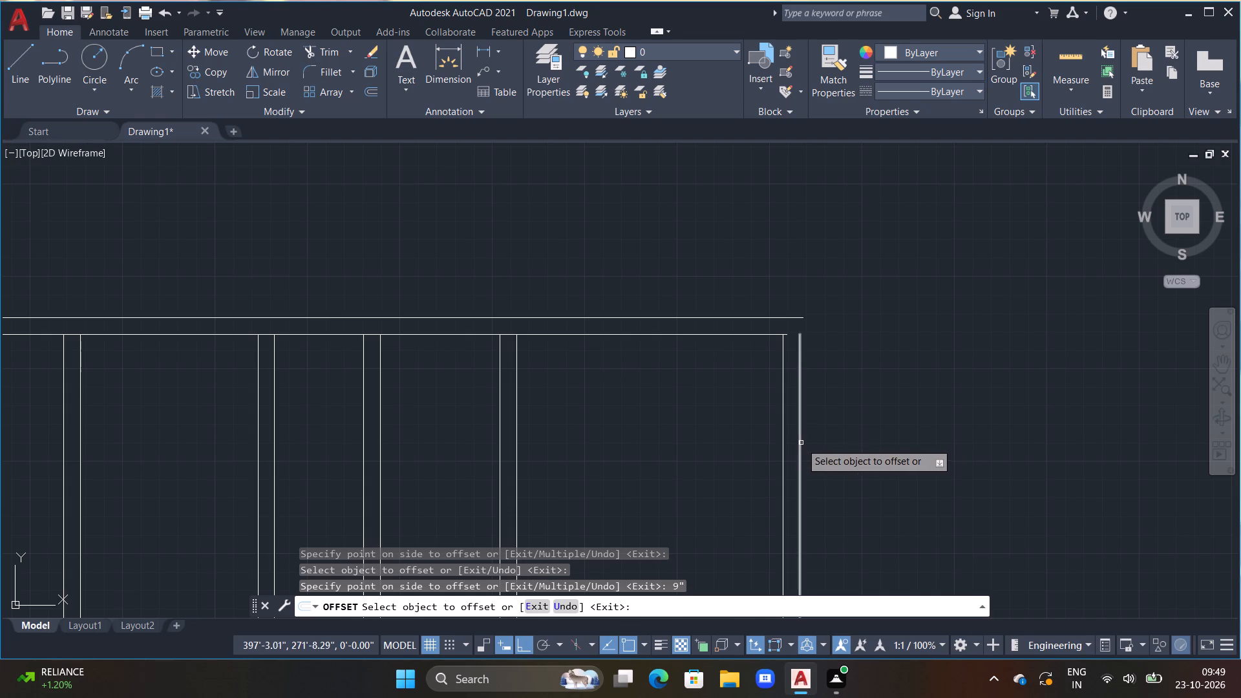
Create a new 9" right outer wall by offsetting the eighth wall's right line 2'5" rightward and the result 9".
click(800, 443)
drag(800, 443, 832, 441)
text(2'5")
key(Return)
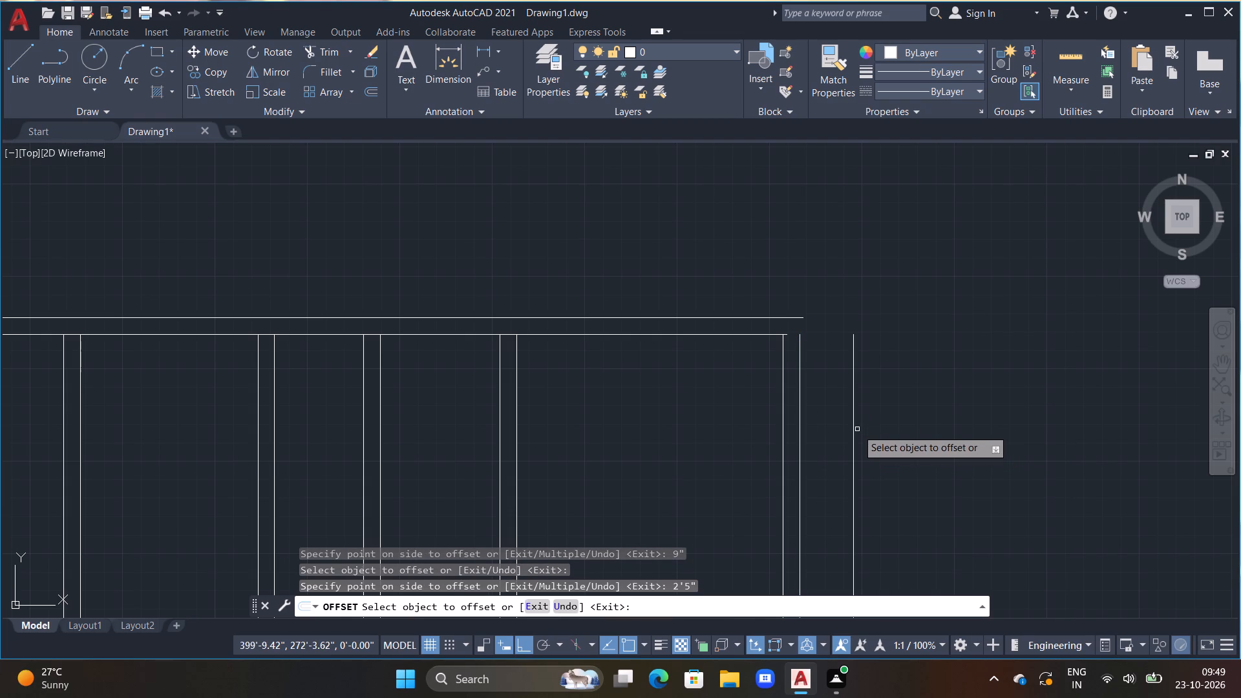
click(857, 429)
click(855, 427)
text(9")
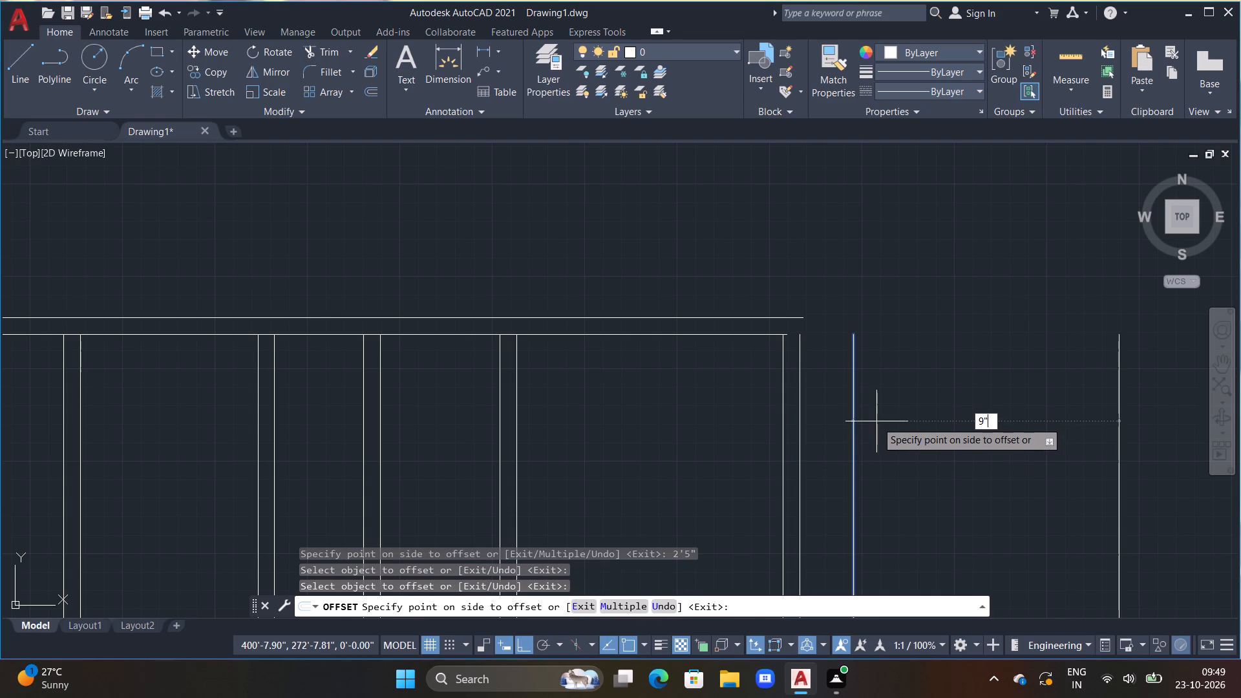
key(Return)
key(Escape)
key(Escape)
Extend the top wall's inner line to the outer line of the new right outer wall.
scroll(808, 360, up, 1)
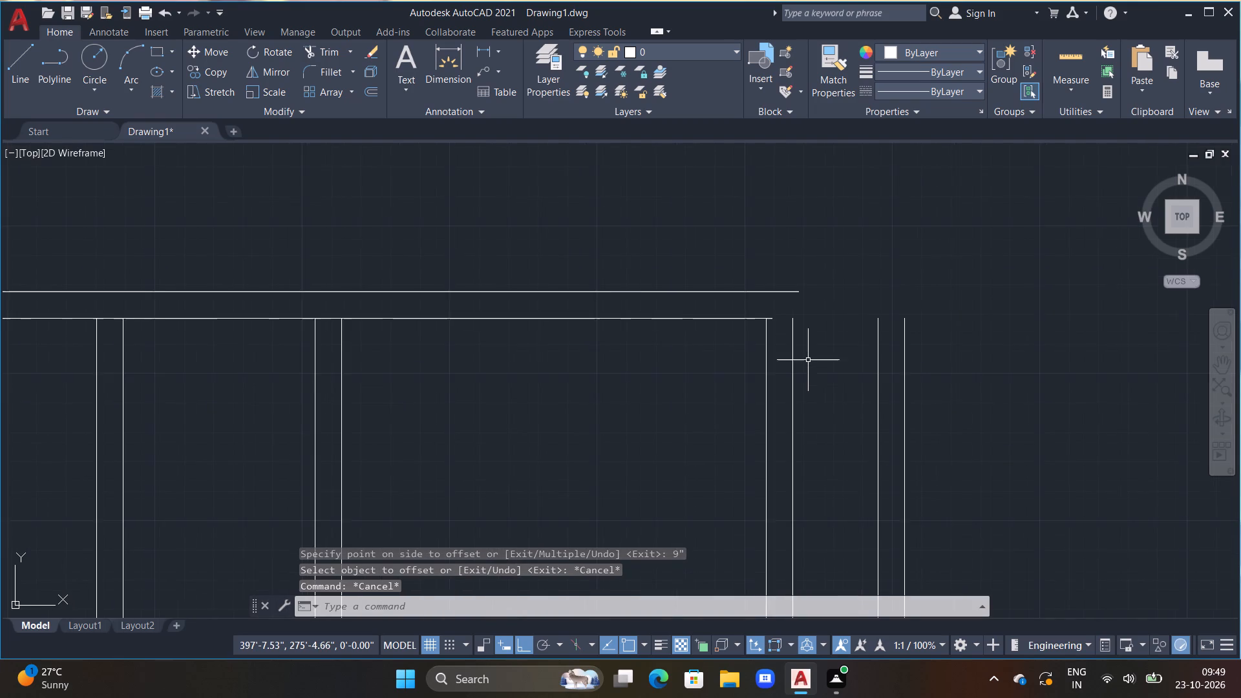
middle_drag(808, 360, 801, 401)
key(Escape)
key(Escape)
text(ex)
key(space)
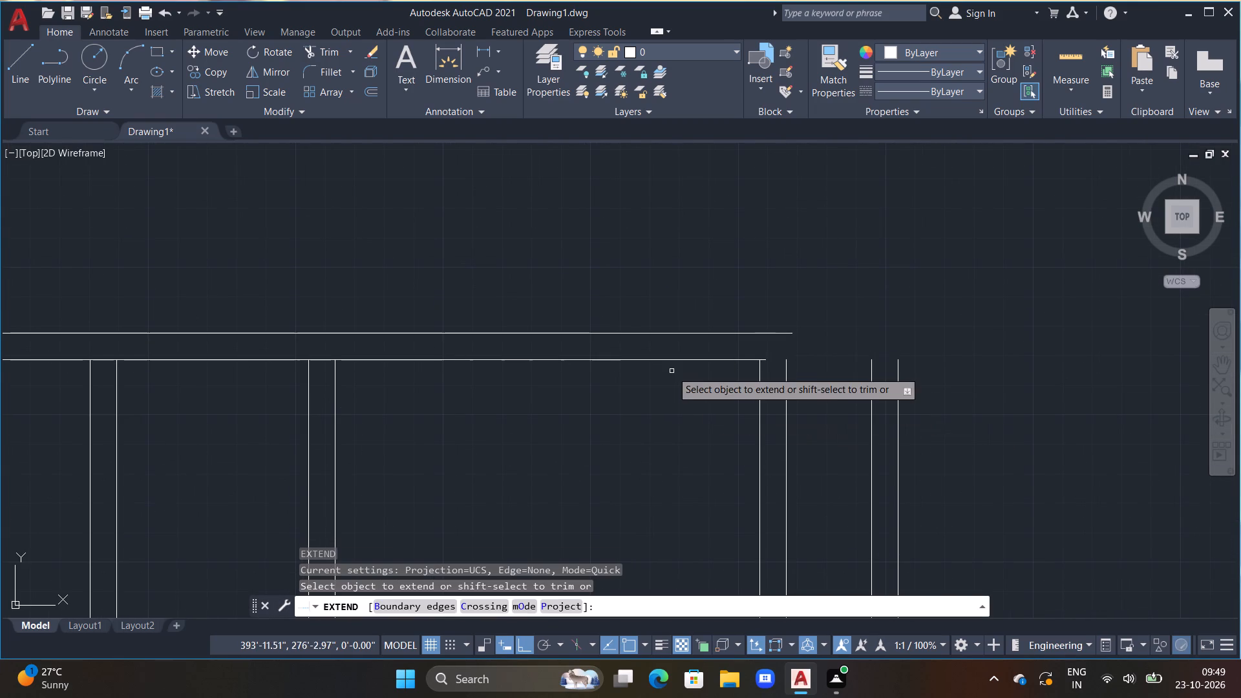
click(739, 361)
click(755, 358)
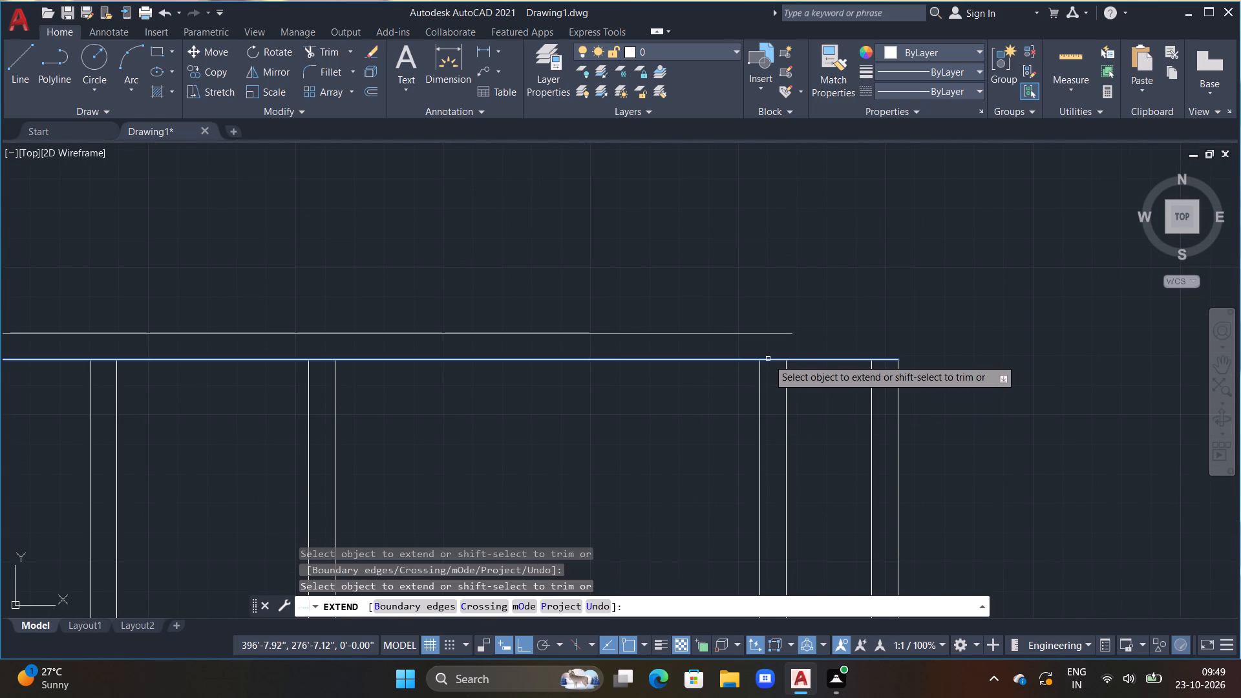
double_click(771, 360)
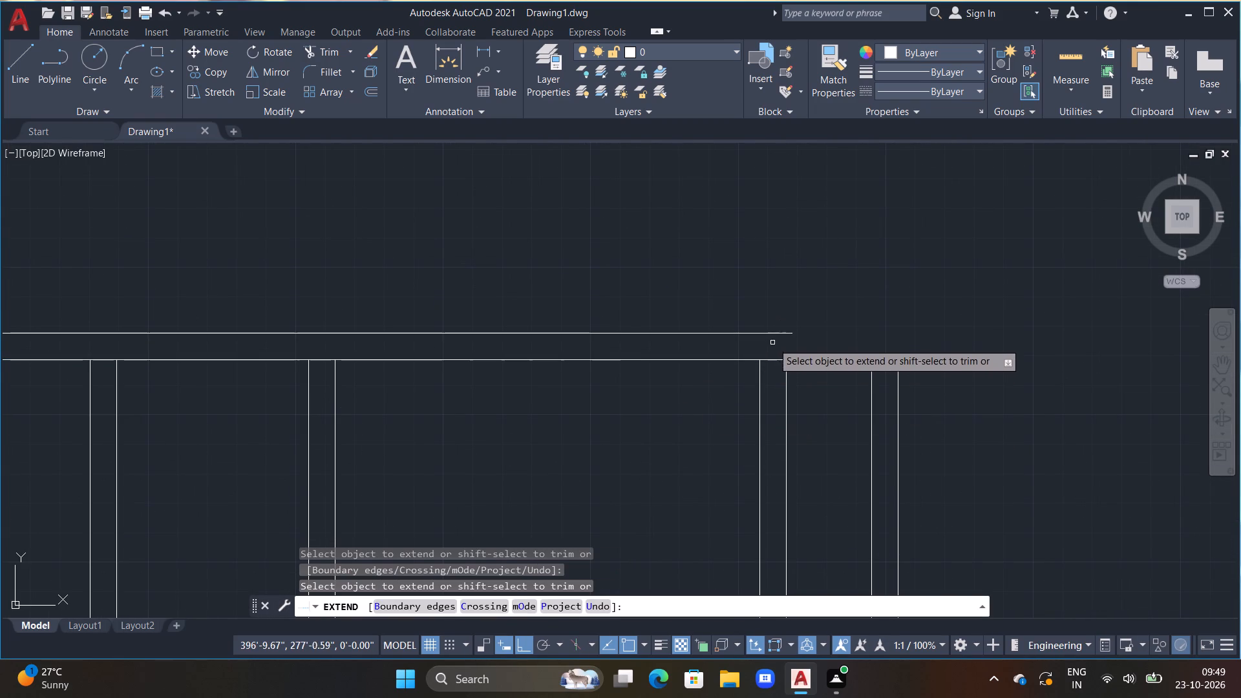
key(Escape)
key(Escape)
key(Escape)
key(Escape)
key(Escape)
key(Escape)
key(Escape)
key(Escape)
key(Escape)
key(Escape)
key(Escape)
Close the top-right outer corner with a line about 3' rightward from the top wall's outer line, and down to the right wall's outer line.
text(l)
key(space)
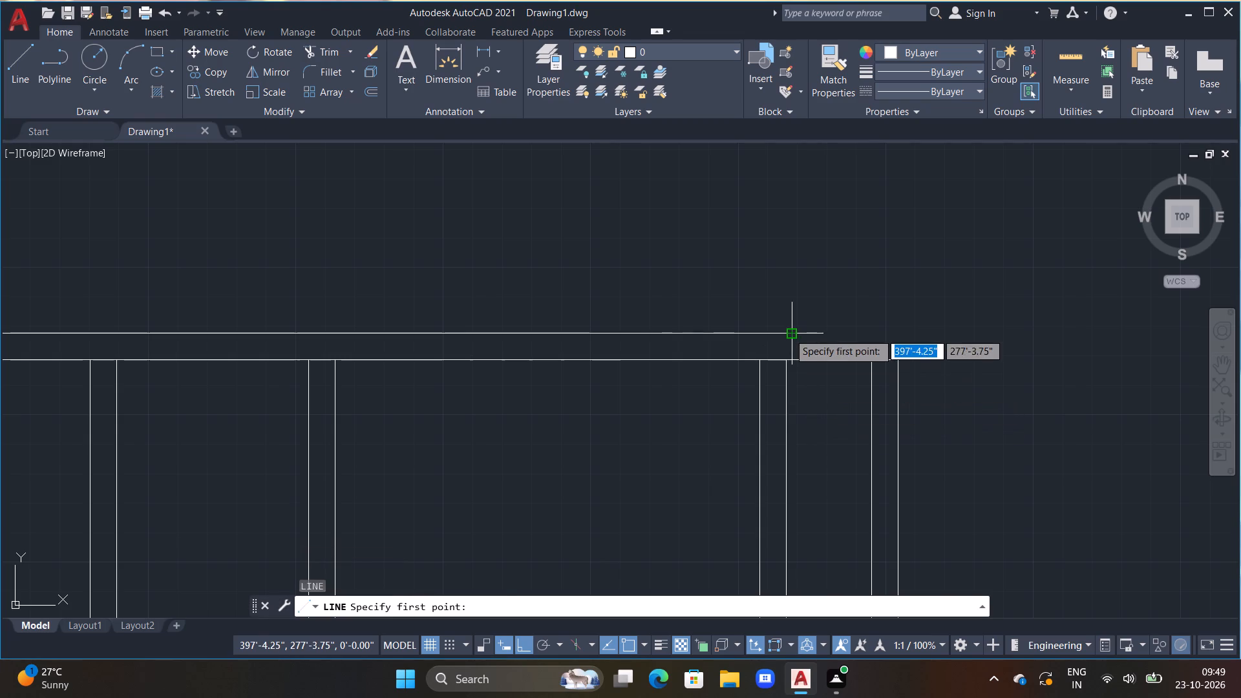
click(789, 333)
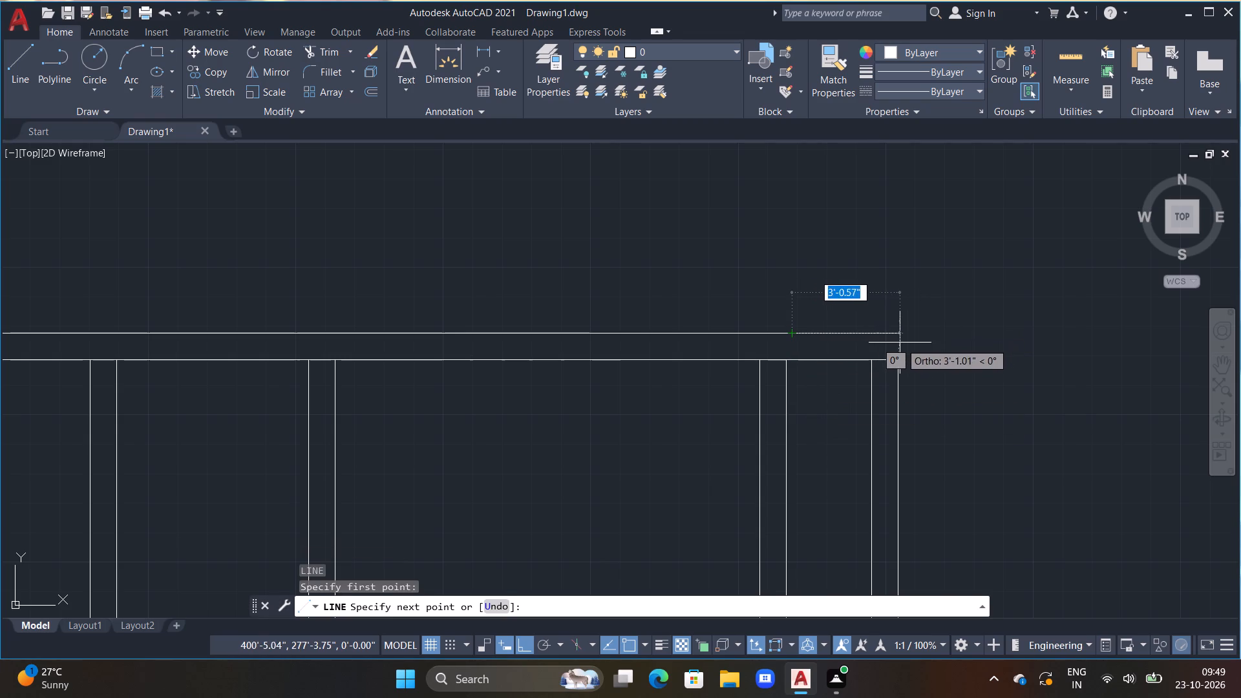
click(896, 335)
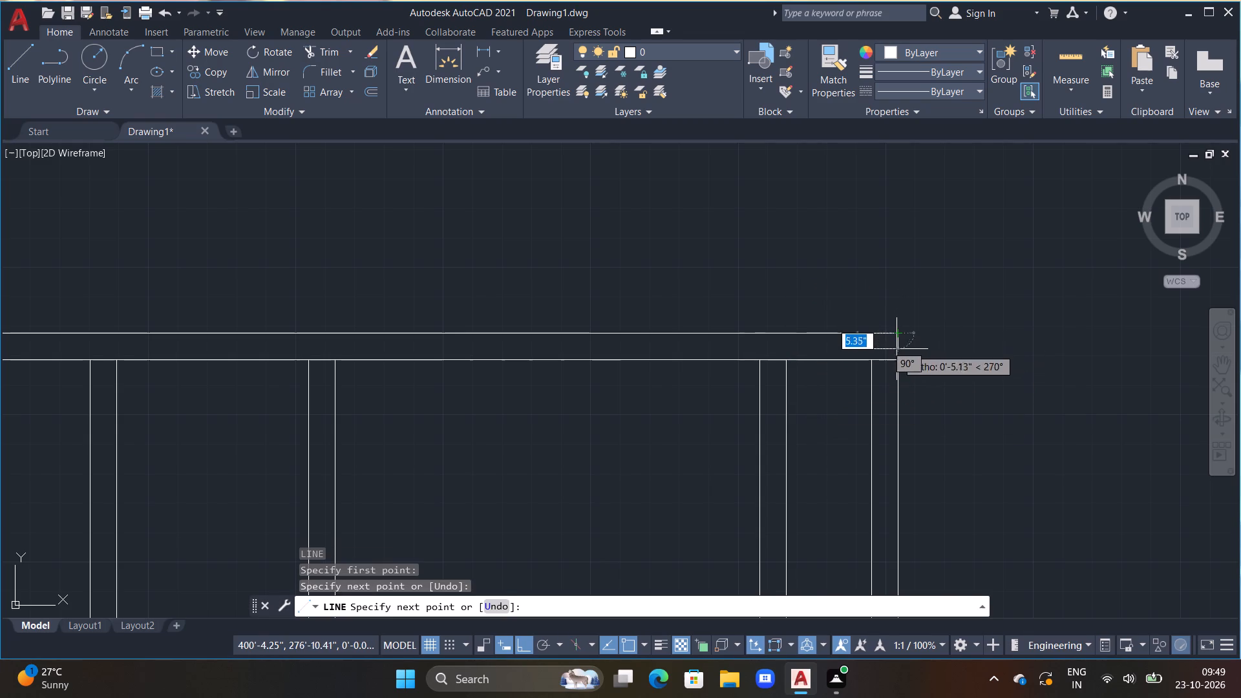
click(897, 359)
key(Escape)
Add a 9" horizontal interior wall by offsetting the top wall's inner line 11' downward and the result 9".
scroll(909, 402, down, 2)
scroll(733, 431, down, 1)
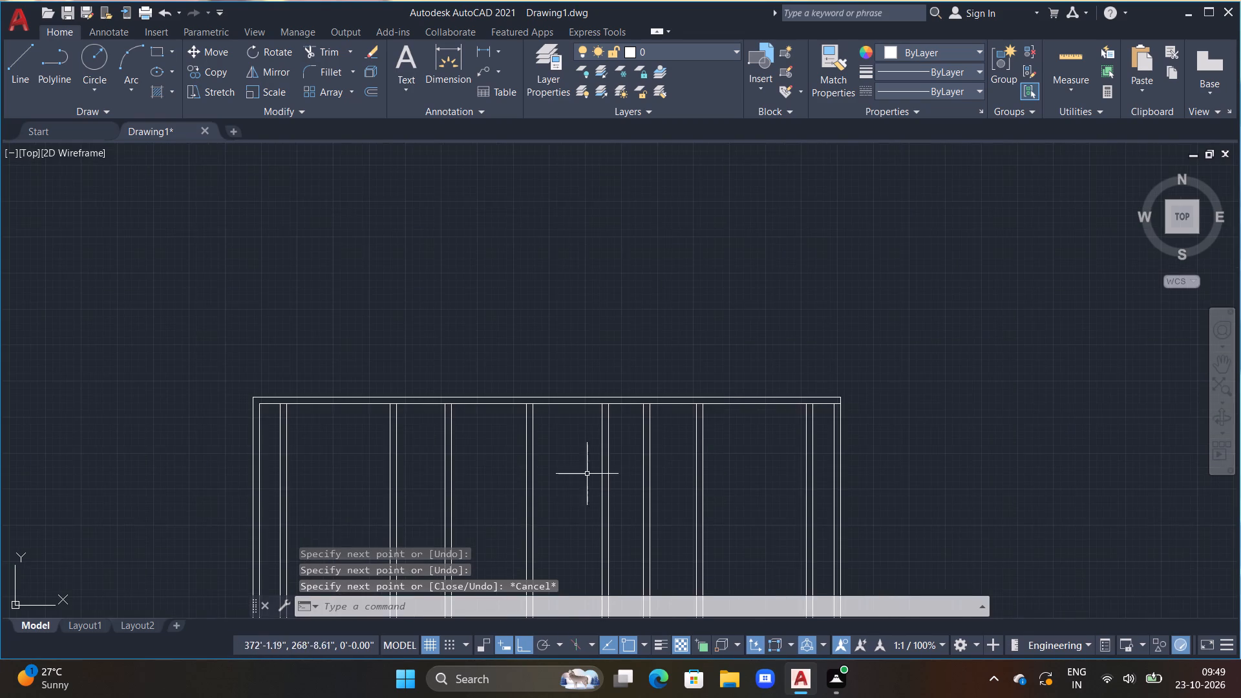
middle_drag(584, 474, 761, 375)
key(Escape)
key(Escape)
scroll(732, 394, down, 1)
key(Escape)
key(Escape)
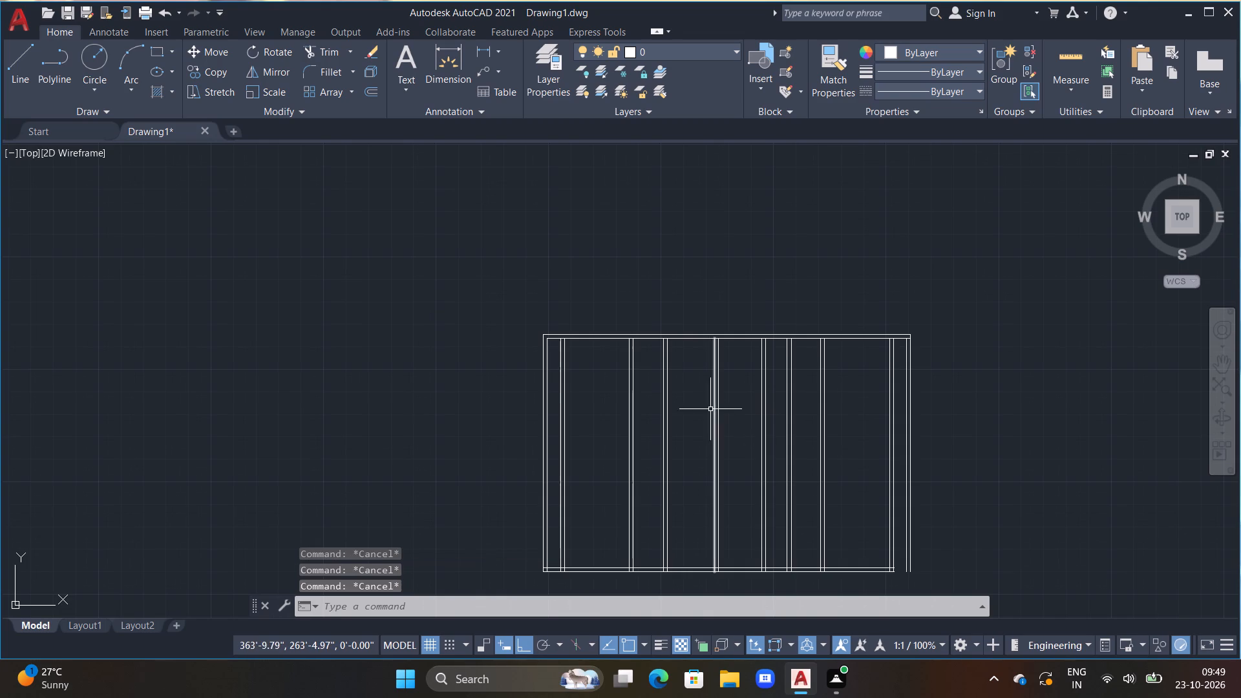
middle_drag(641, 387, 644, 468)
scroll(568, 436, up, 3)
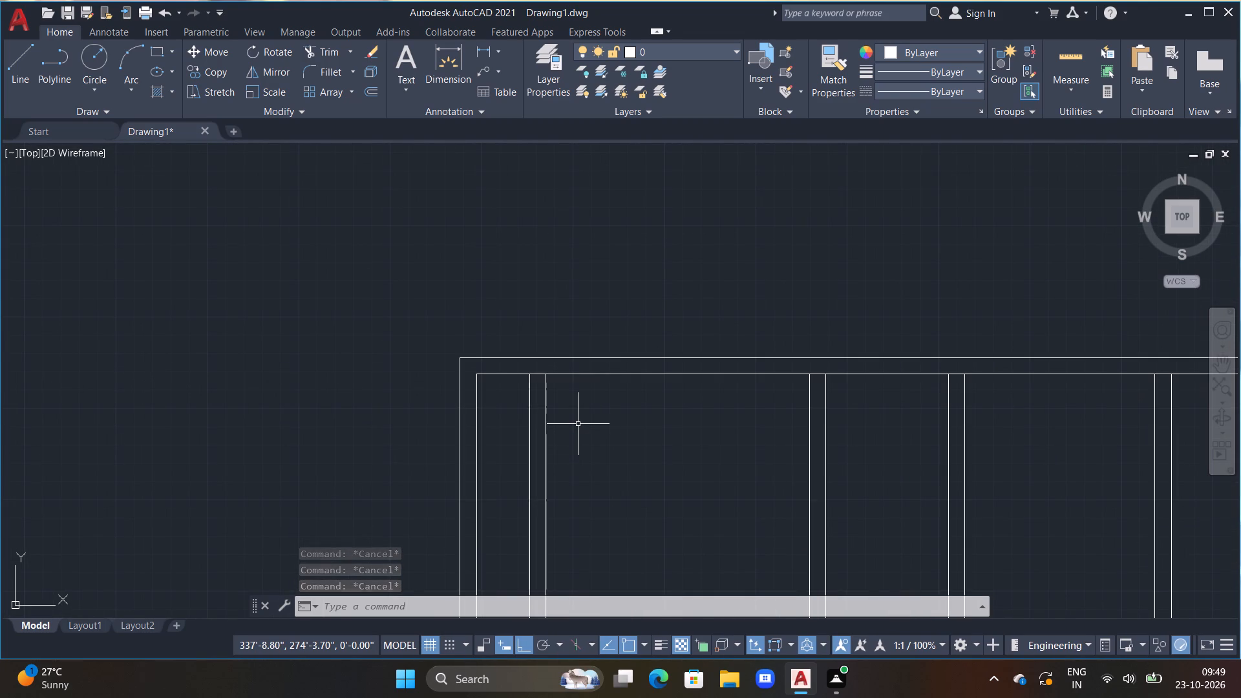
text(off)
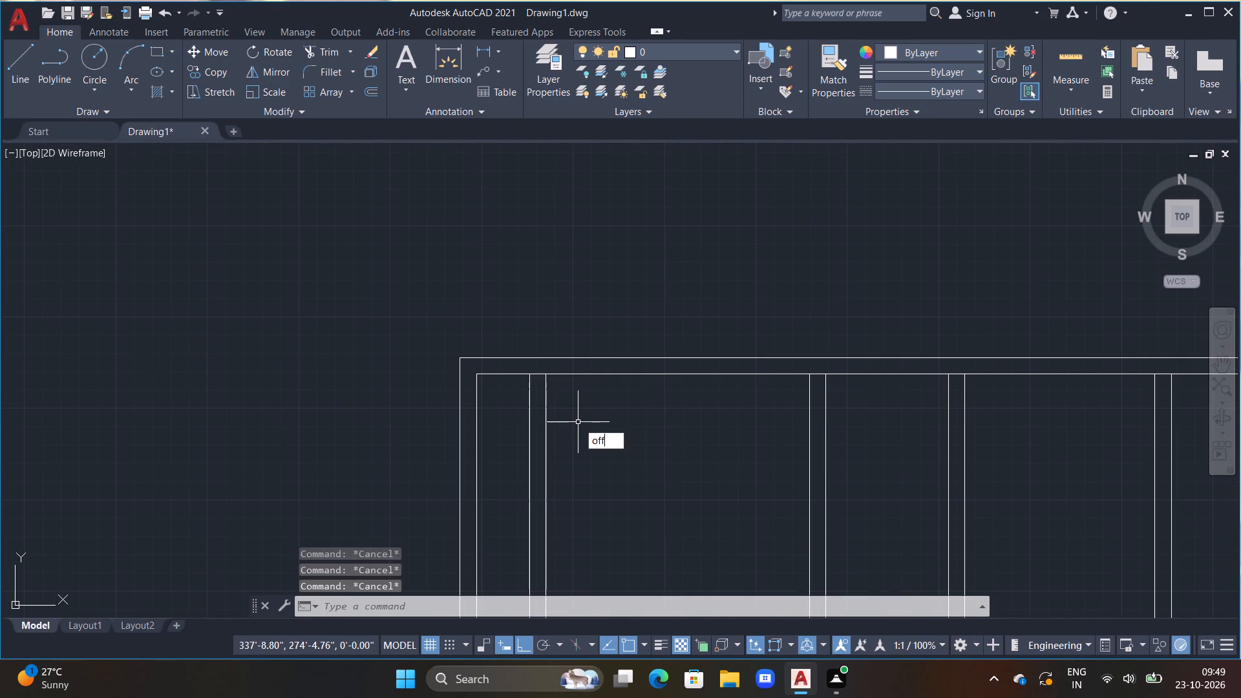
key(space)
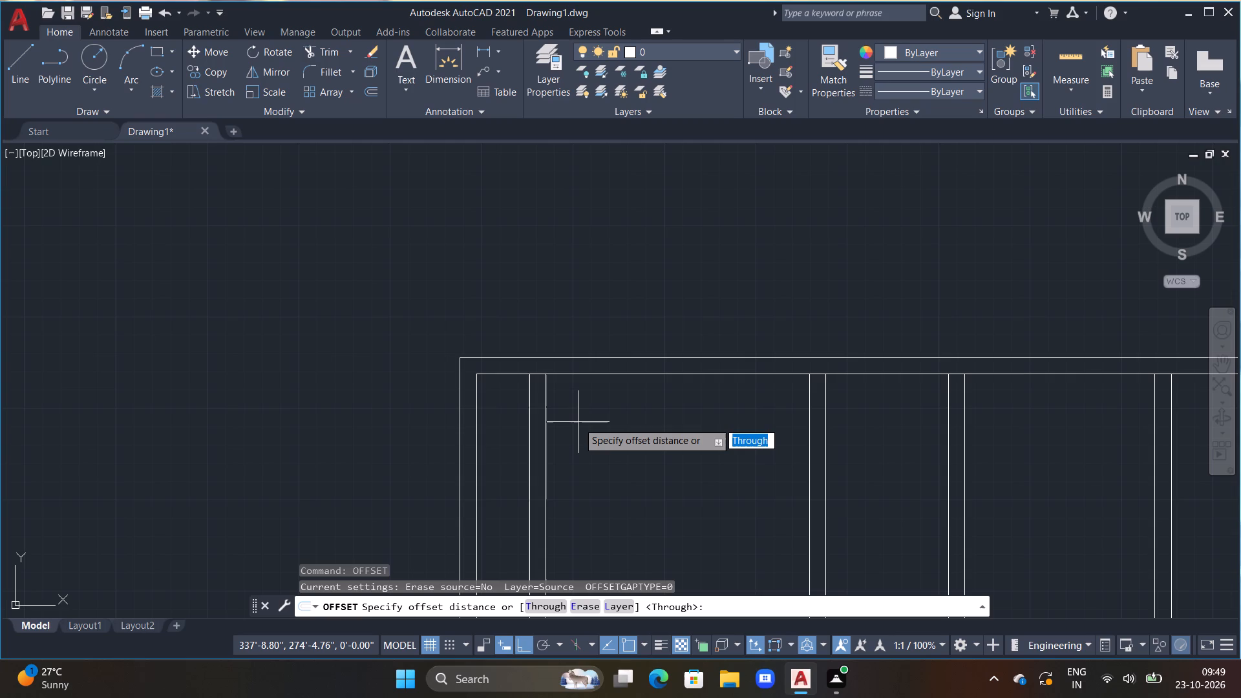
text(11')
key(Return)
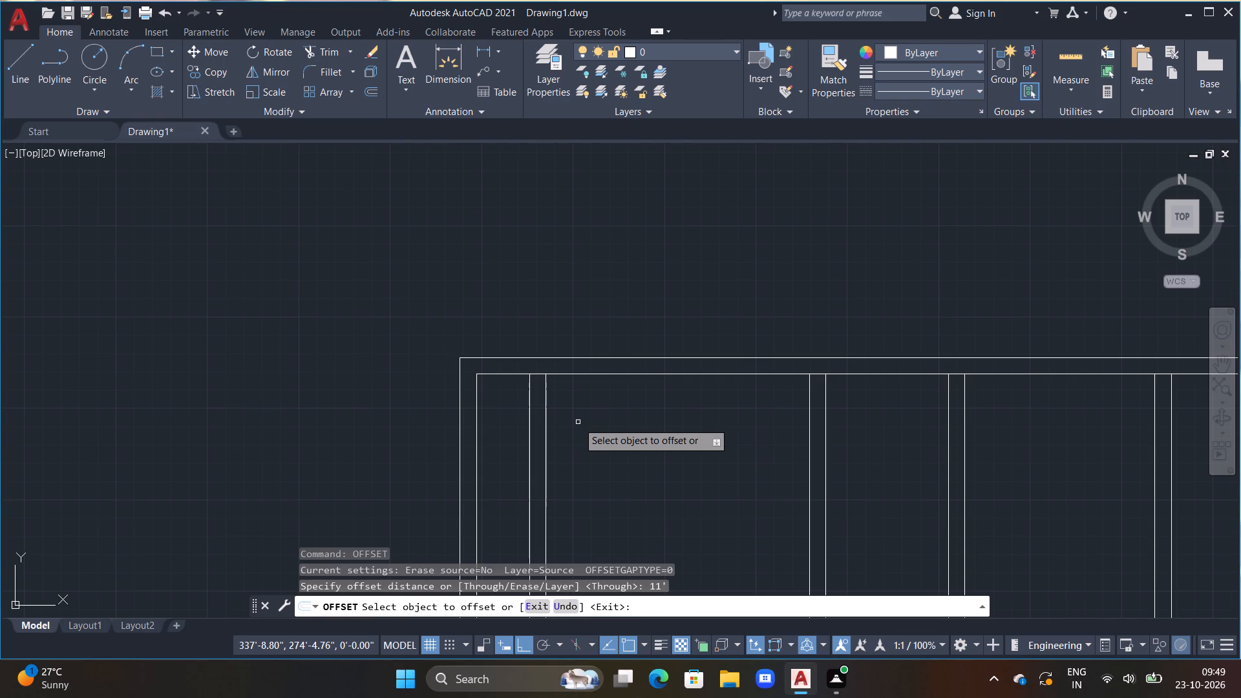
scroll(578, 424, down, 1)
middle_drag(507, 355, 457, 306)
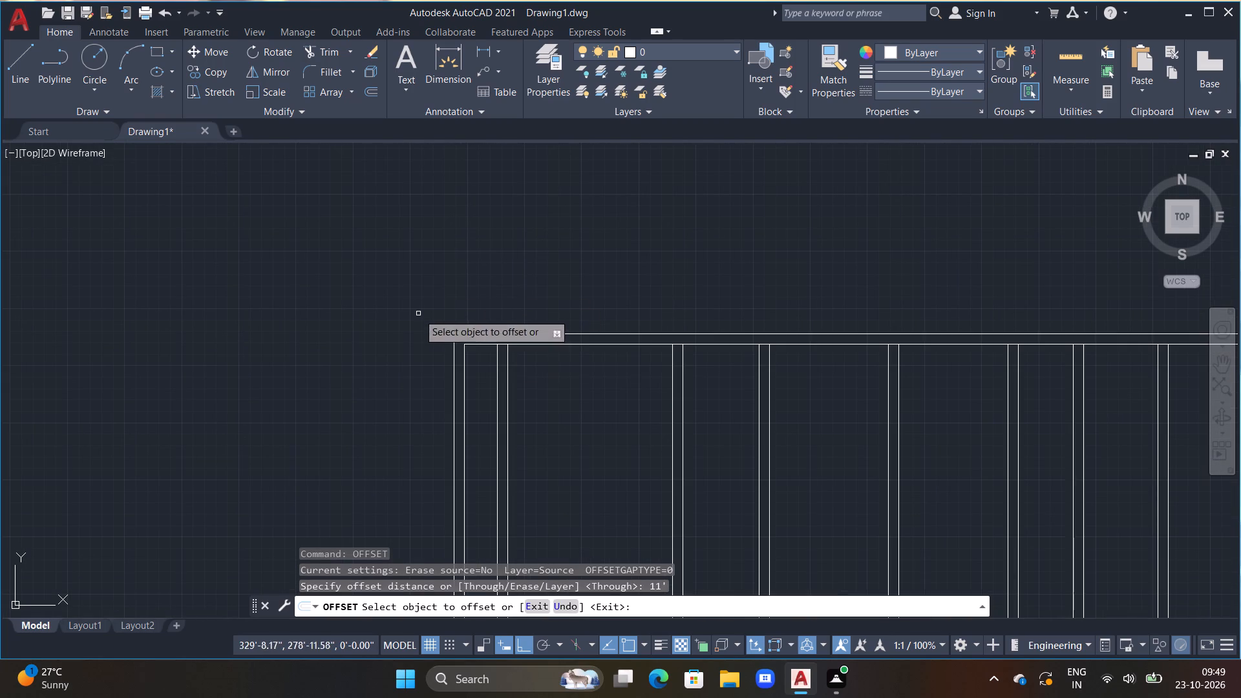
click(562, 346)
click(560, 489)
scroll(566, 458, down, 1)
middle_drag(566, 458, 405, 355)
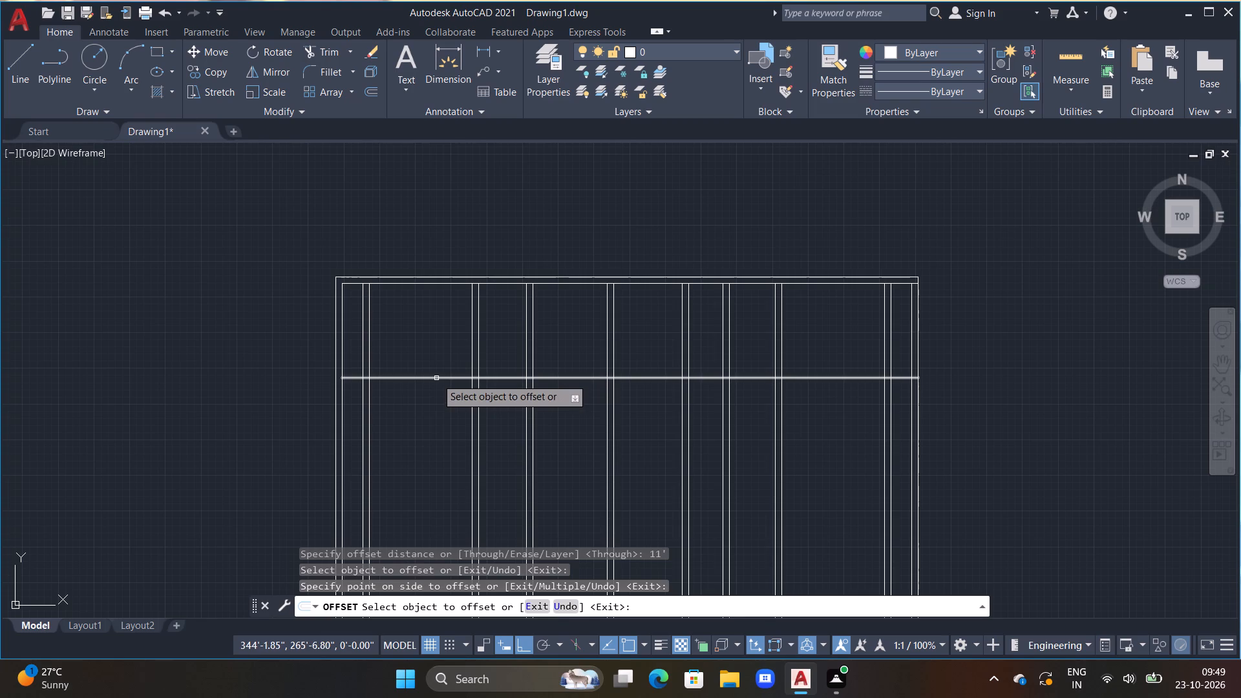
double_click(436, 378)
text(9")
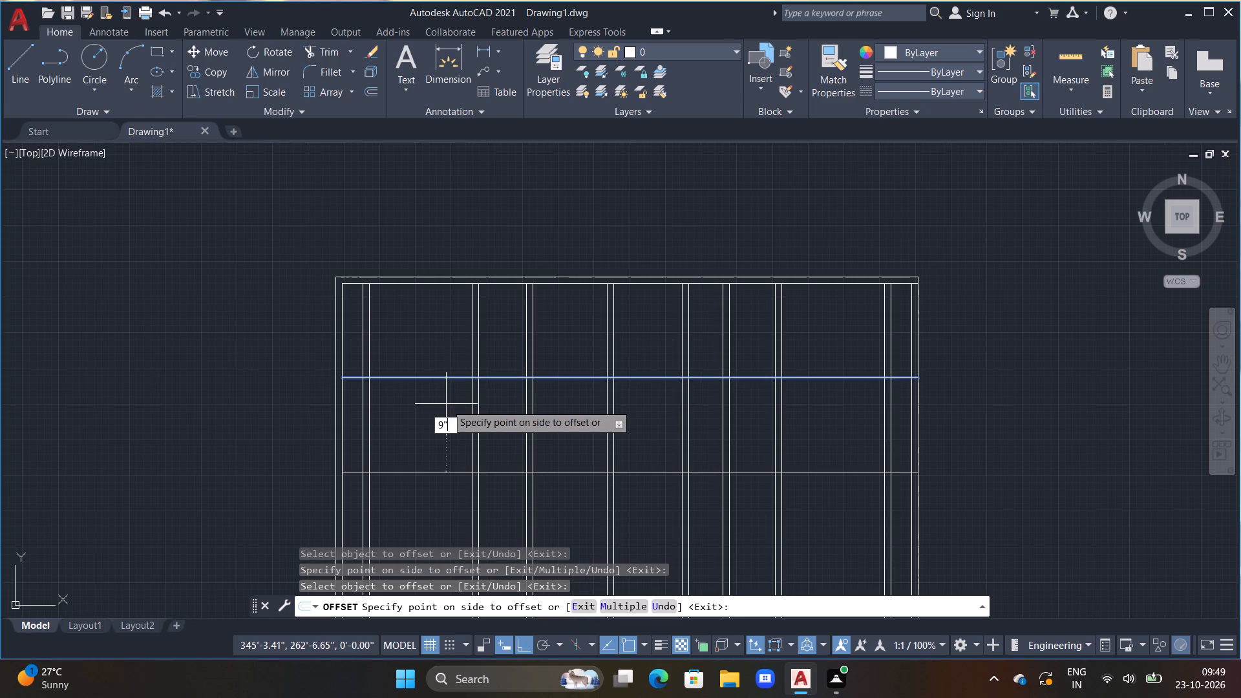
key(Return)
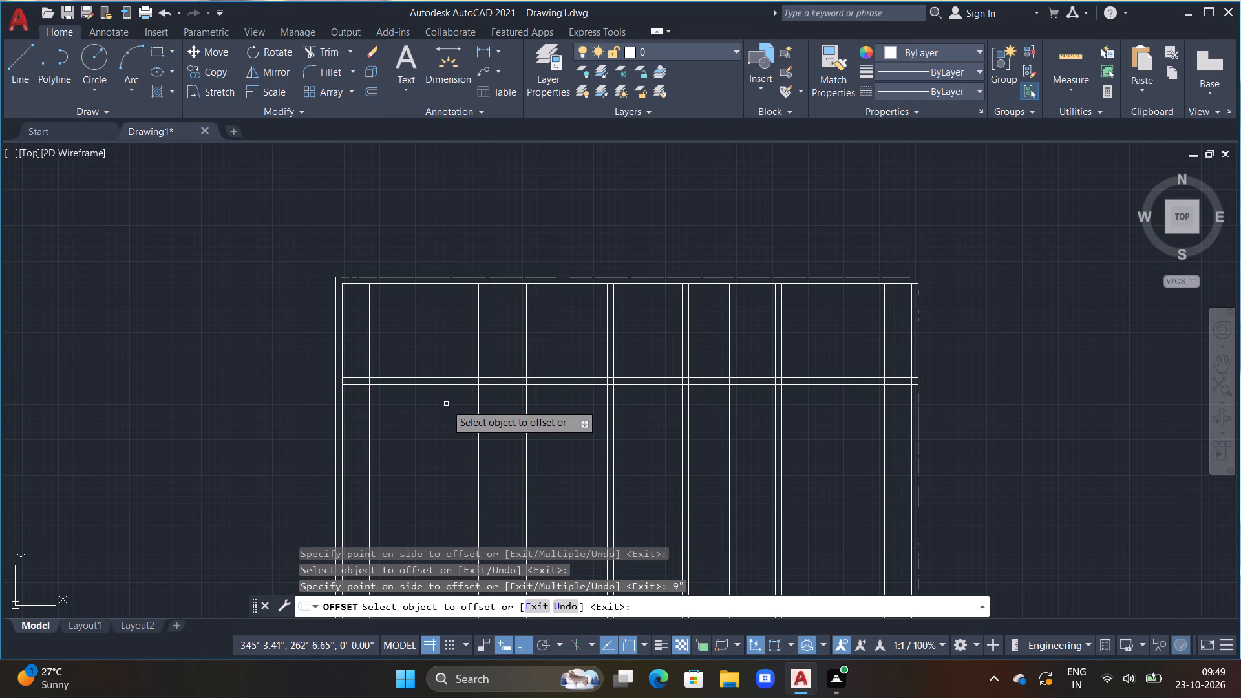
key(Escape)
key(Escape)
middle_drag(419, 423, 528, 441)
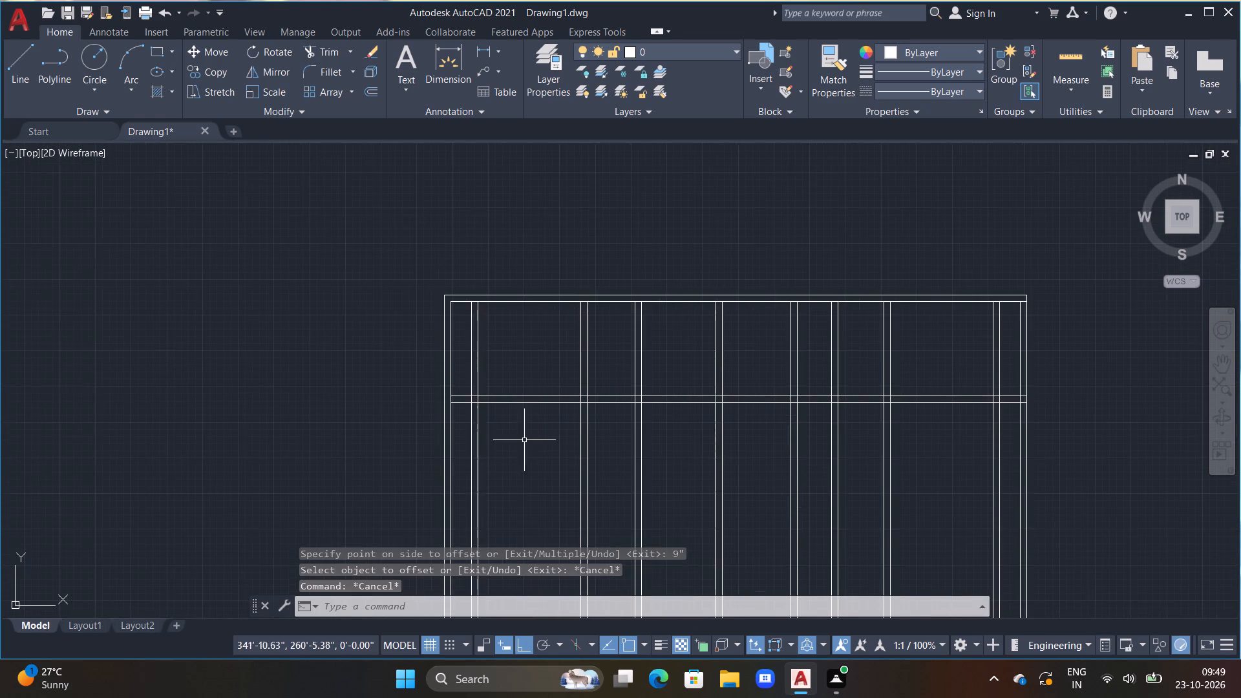
Extend both lines of the horizontal interior wall to the outer line of the left outer wall.
scroll(458, 362, up, 1)
middle_drag(459, 419, 520, 412)
scroll(506, 399, up, 1)
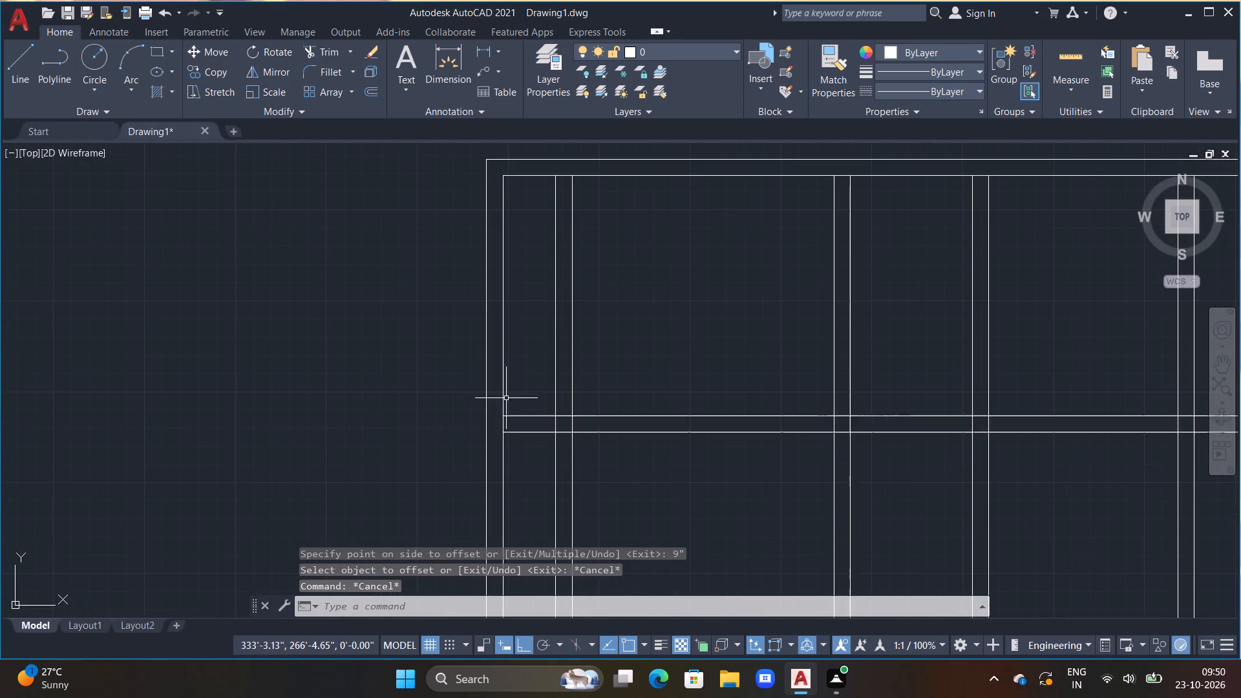
text(ex)
key(space)
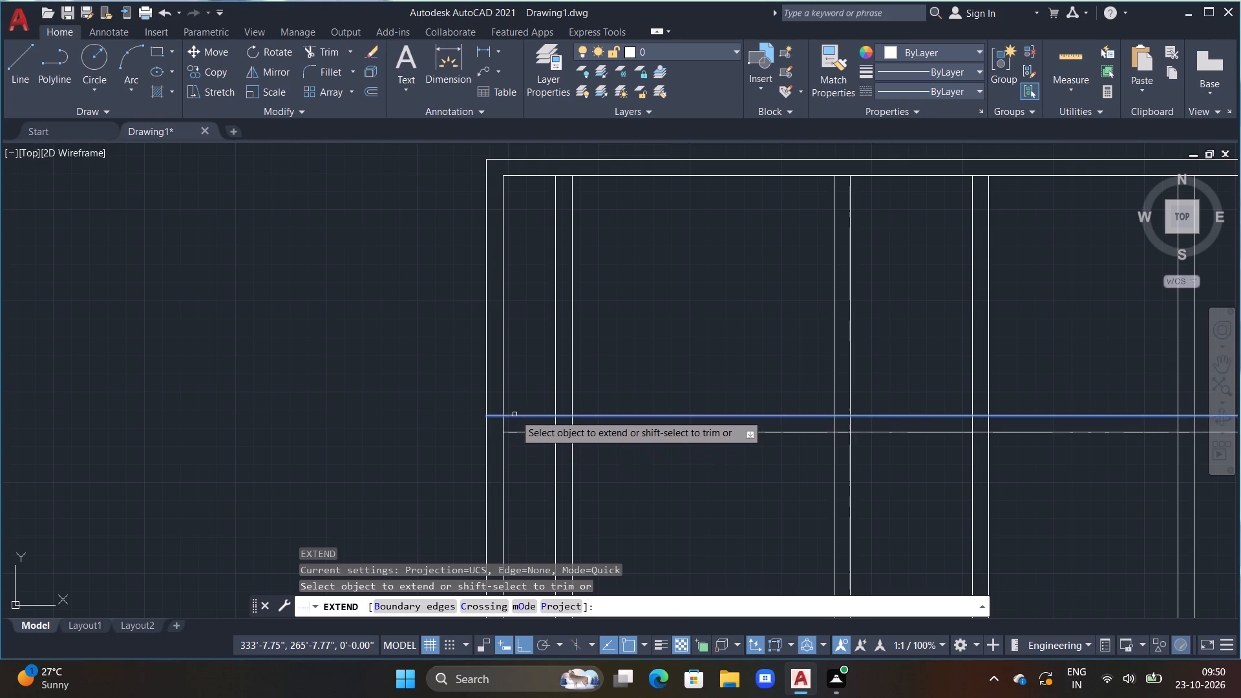
click(514, 414)
click(513, 434)
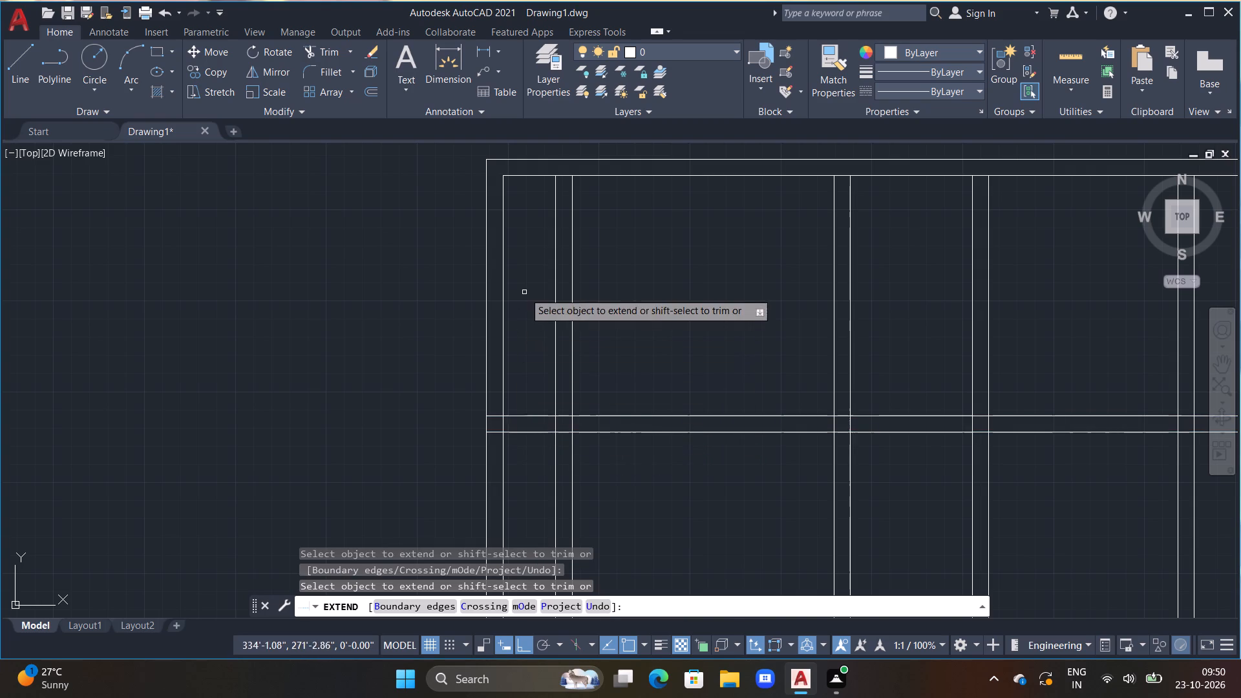
Extend the left line of the first vertical interior wall up to the top wall's outer line.
middle_drag(517, 268, 505, 327)
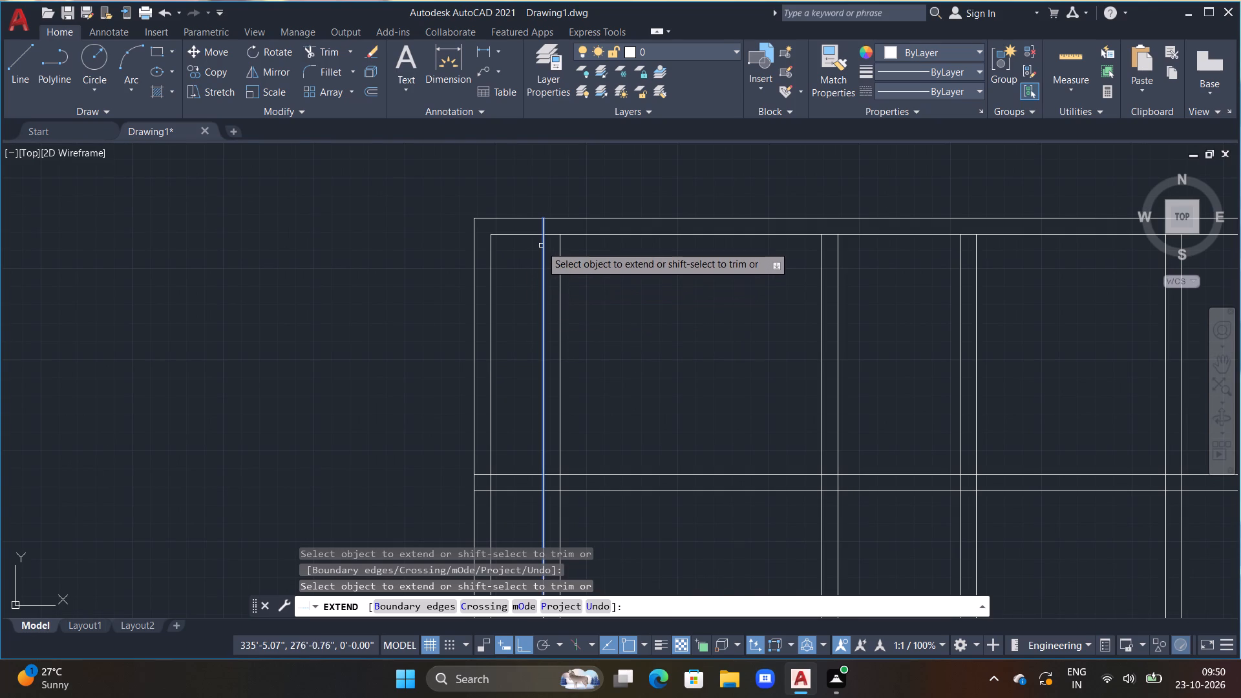
click(541, 244)
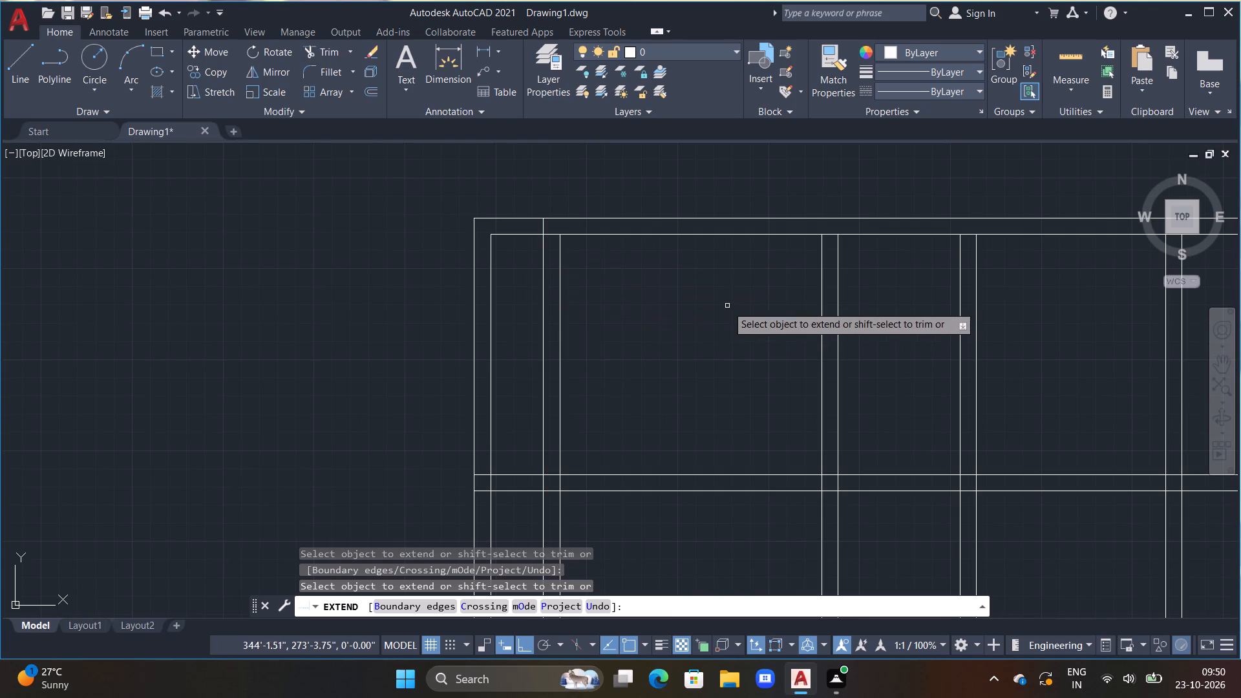
middle_drag(700, 309, 612, 271)
key(Escape)
key(Escape)
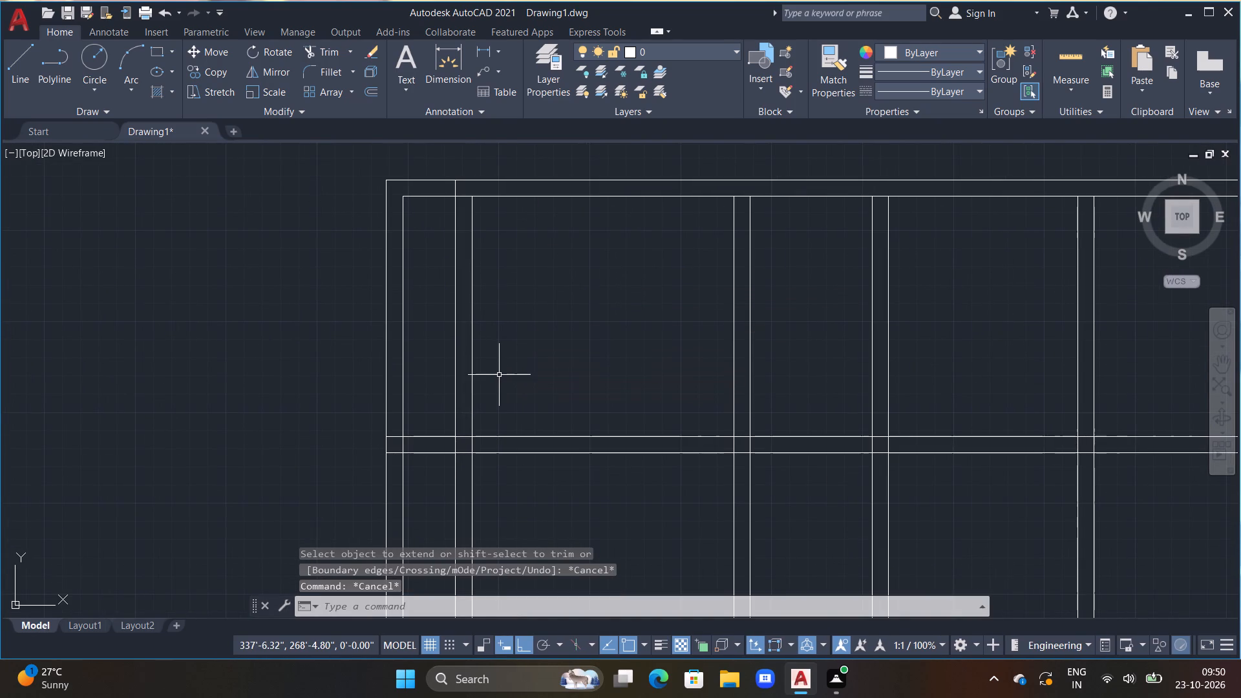
middle_drag(445, 324, 492, 379)
key(Escape)
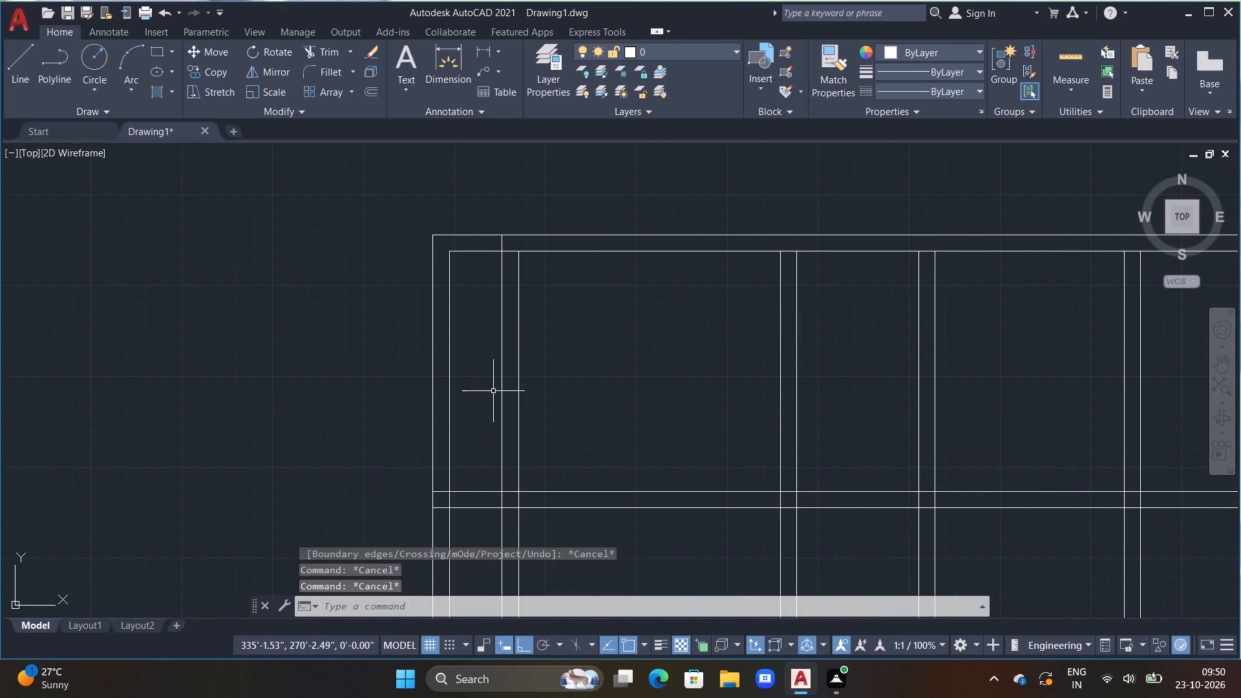
key(Escape)
key(Escape)
middle_drag(497, 398, 546, 370)
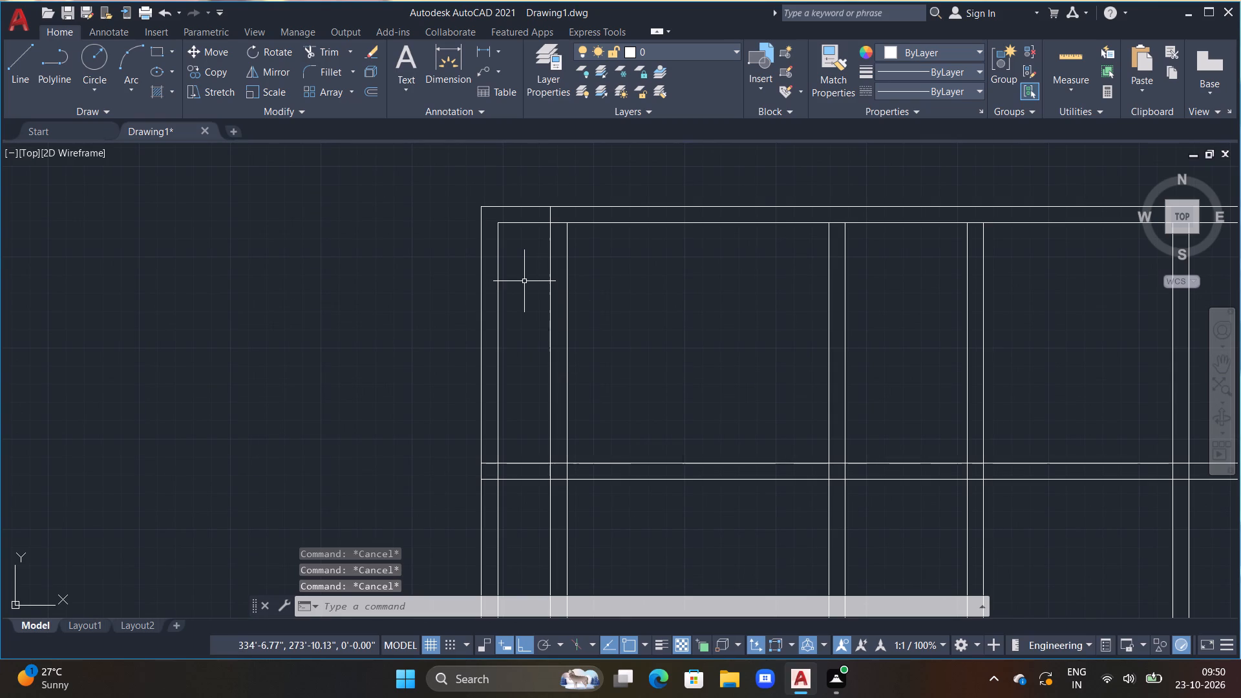
Trim away the top-left corner beyond the first vertical wall, above the horizontal wall, and clean up the new corner's inner line.
text(tr)
key(space)
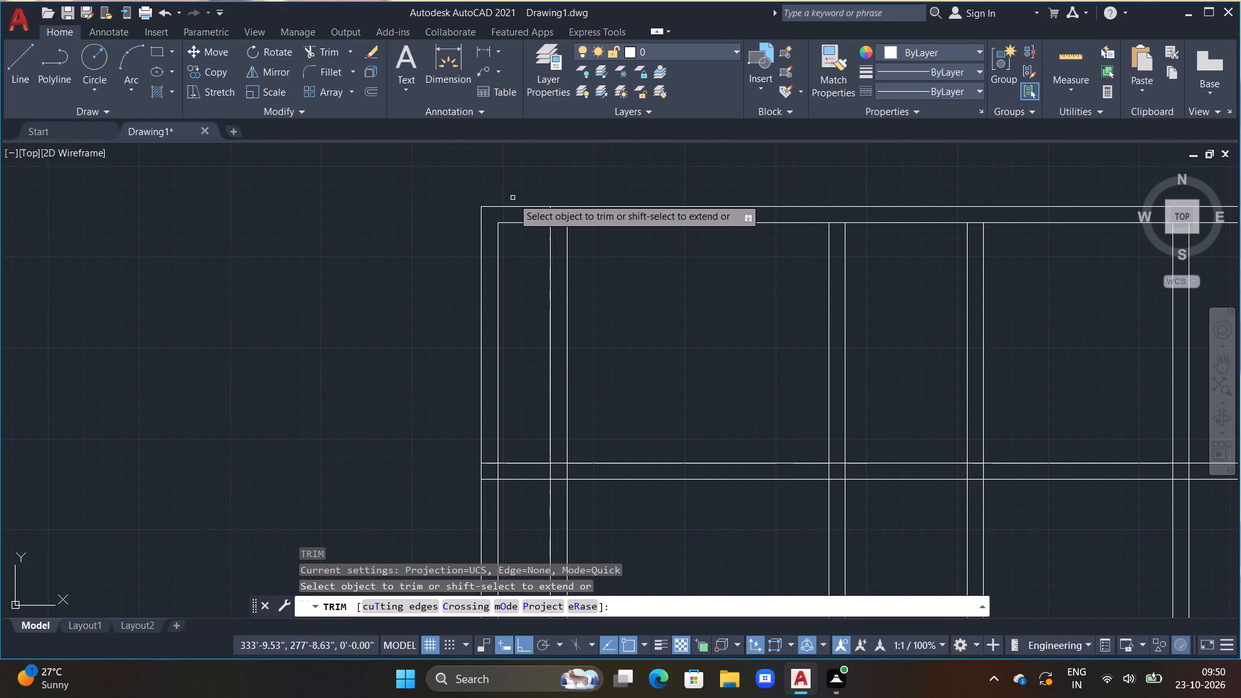
drag(513, 198, 462, 375)
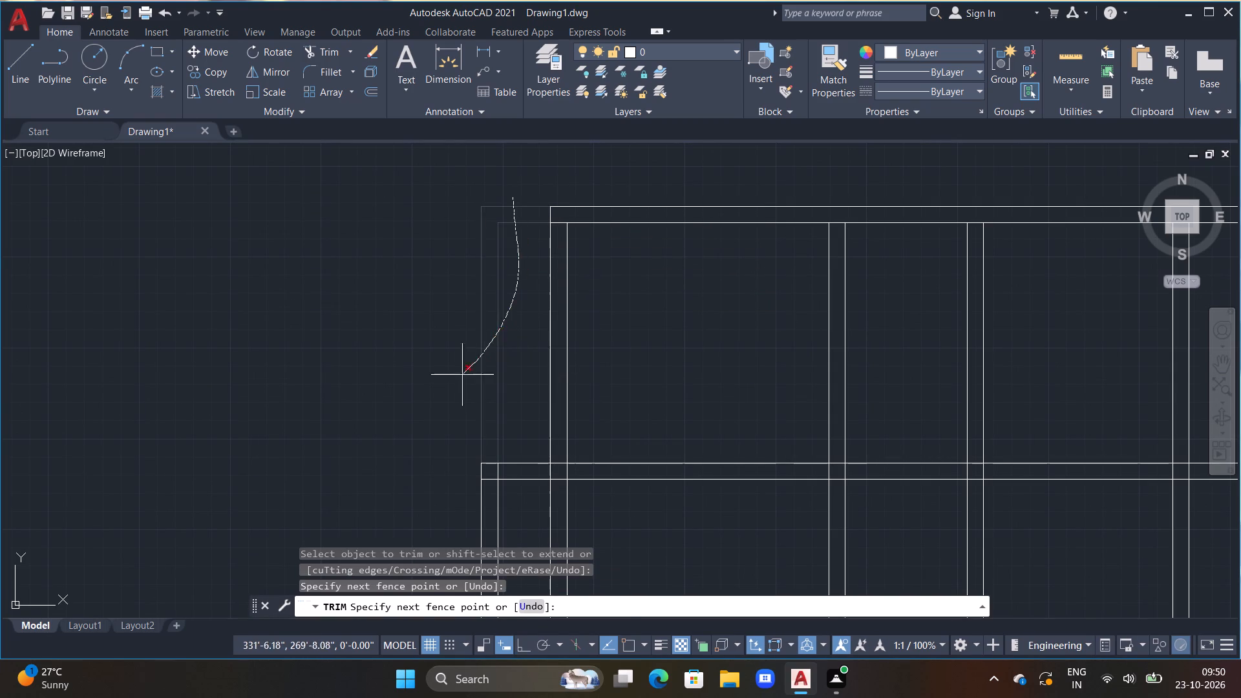
drag(462, 375, 458, 379)
middle_drag(480, 372, 436, 390)
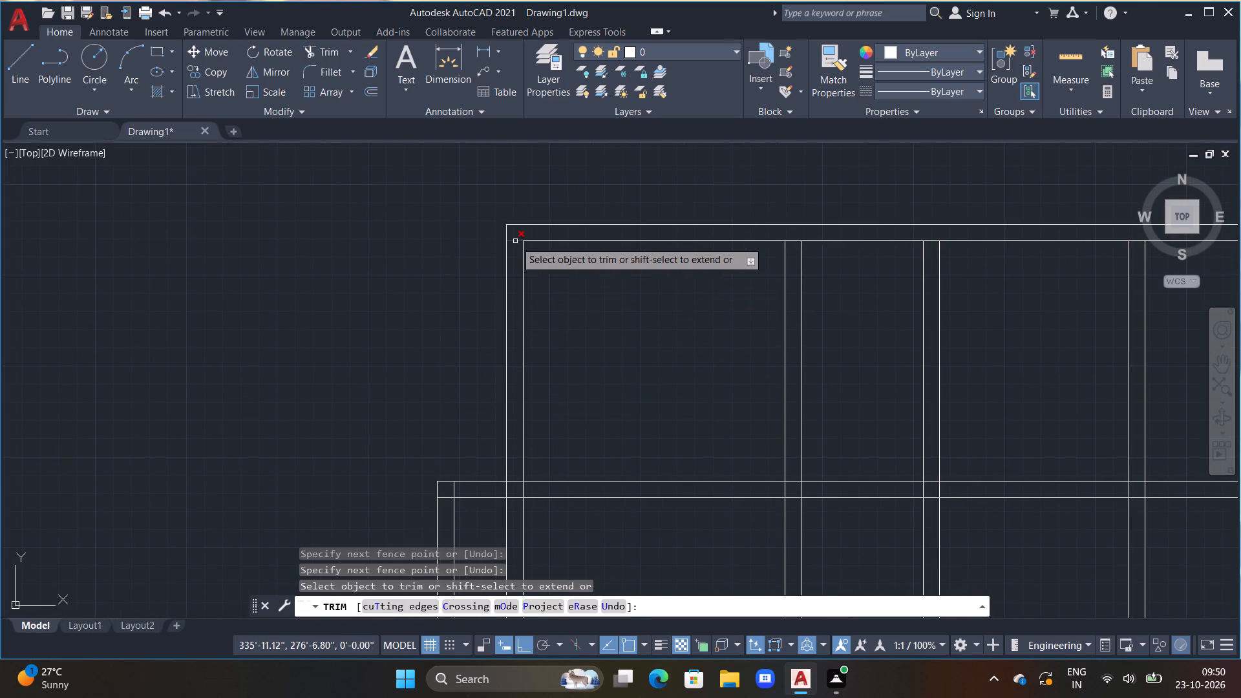
click(514, 242)
scroll(562, 308, down, 2)
middle_drag(591, 332, 529, 260)
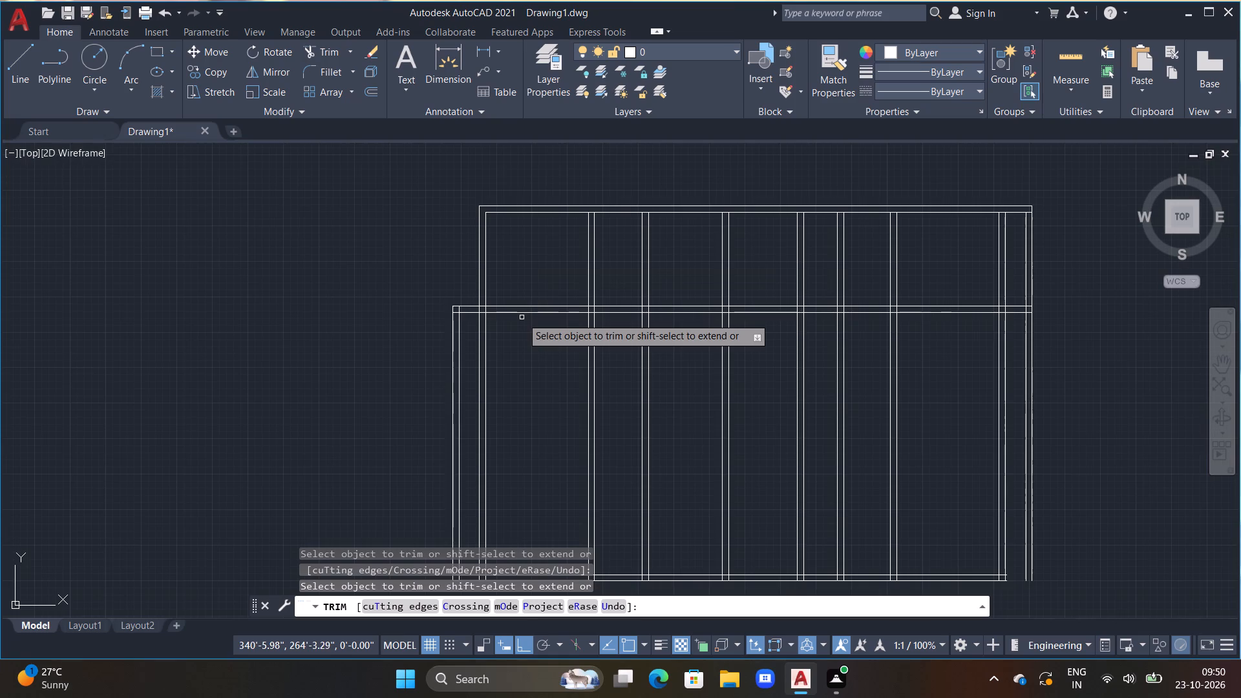
Trim the overlapping segments inside the horizontal wall at its left corner and at the first vertical wall crossing.
scroll(522, 317, up, 1)
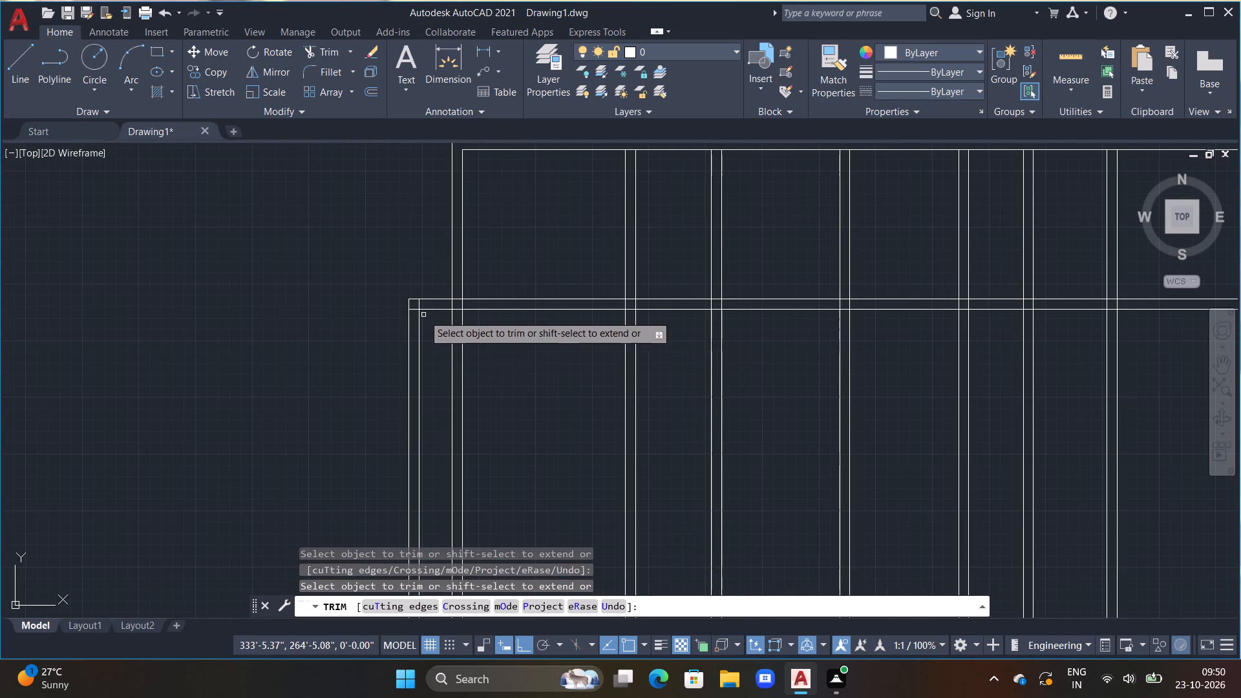
scroll(422, 313, up, 1)
click(407, 308)
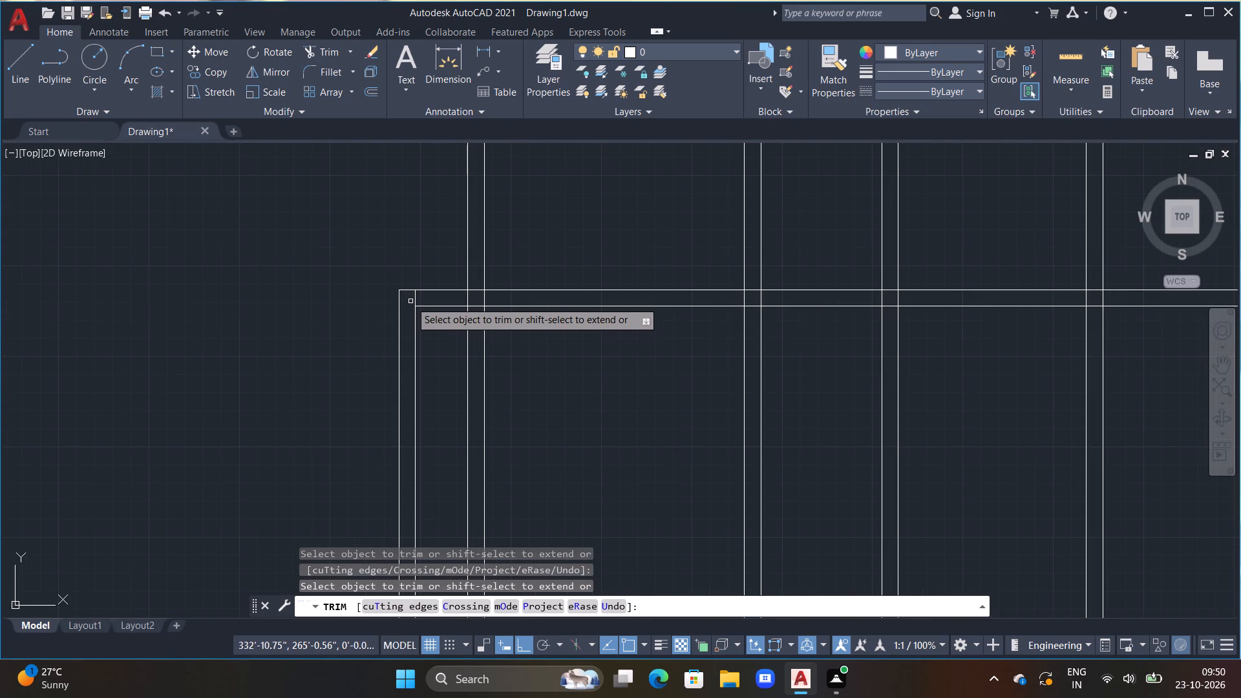
click(414, 301)
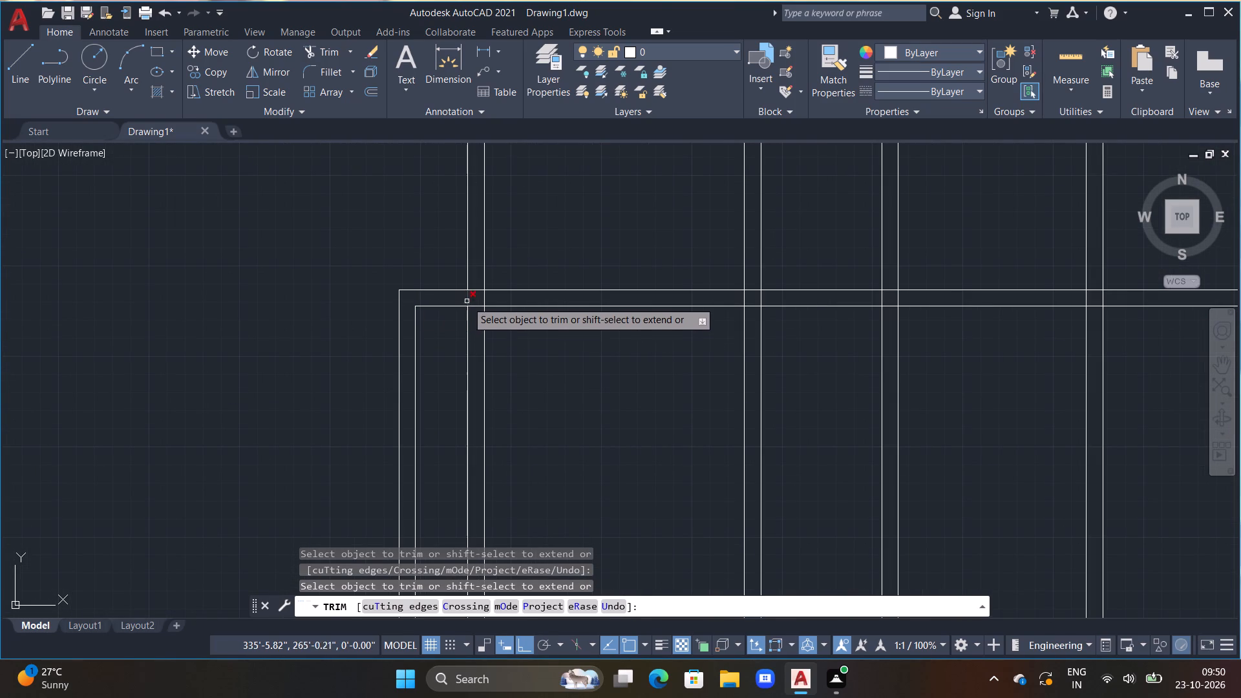
click(467, 297)
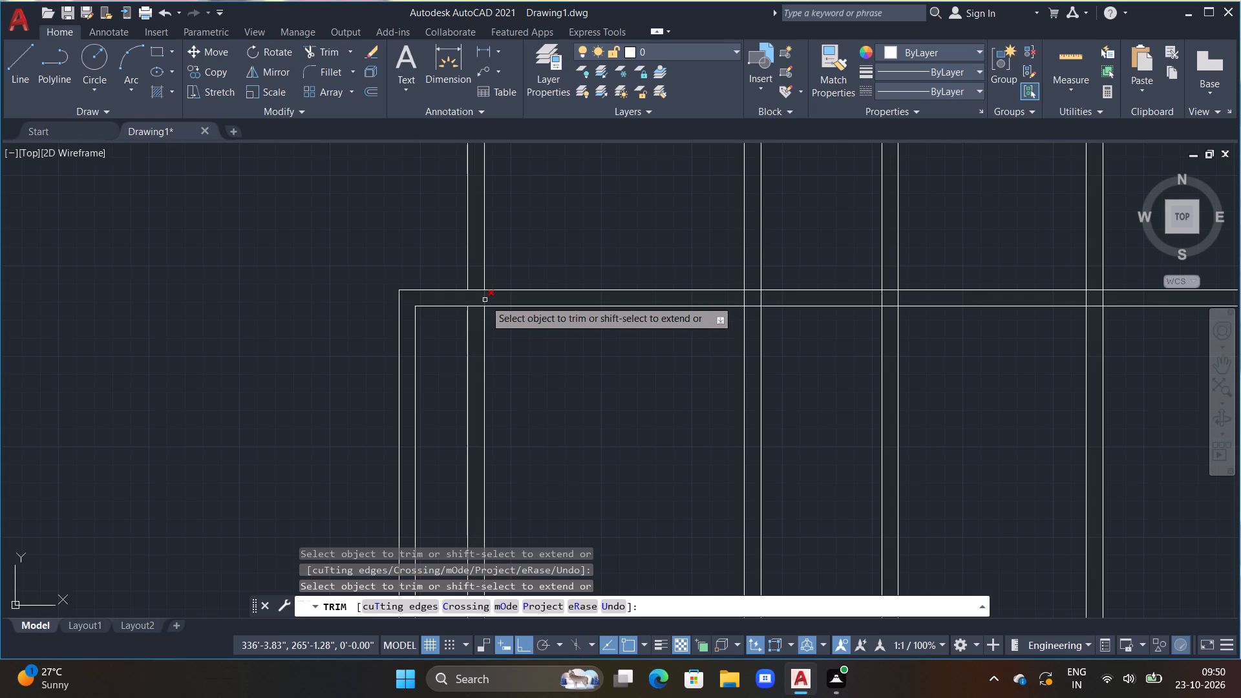
click(485, 300)
scroll(540, 304, down, 2)
middle_drag(594, 361, 504, 376)
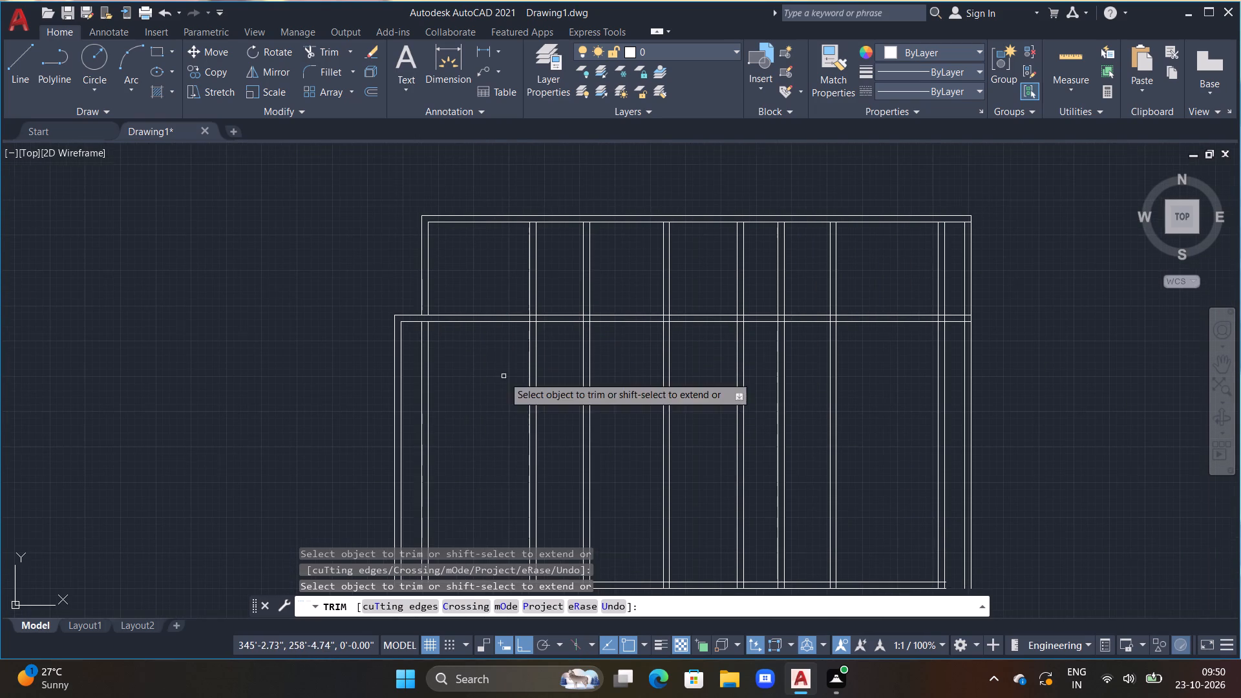
key(Escape)
key(Escape)
key(Escape)
Add a 9" vertical wall below the horizontal wall by offsetting the first vertical wall's right line 9'2" rightward and the result 9".
text(off)
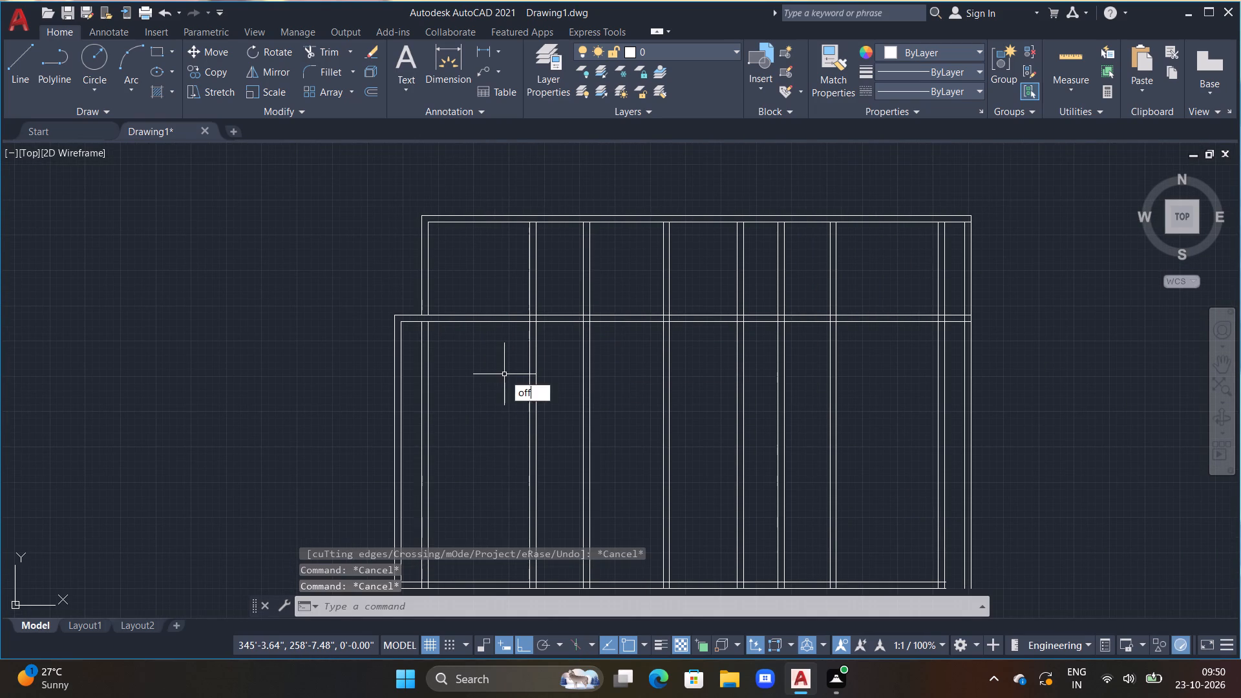
key(space)
text(9'2")
key(Return)
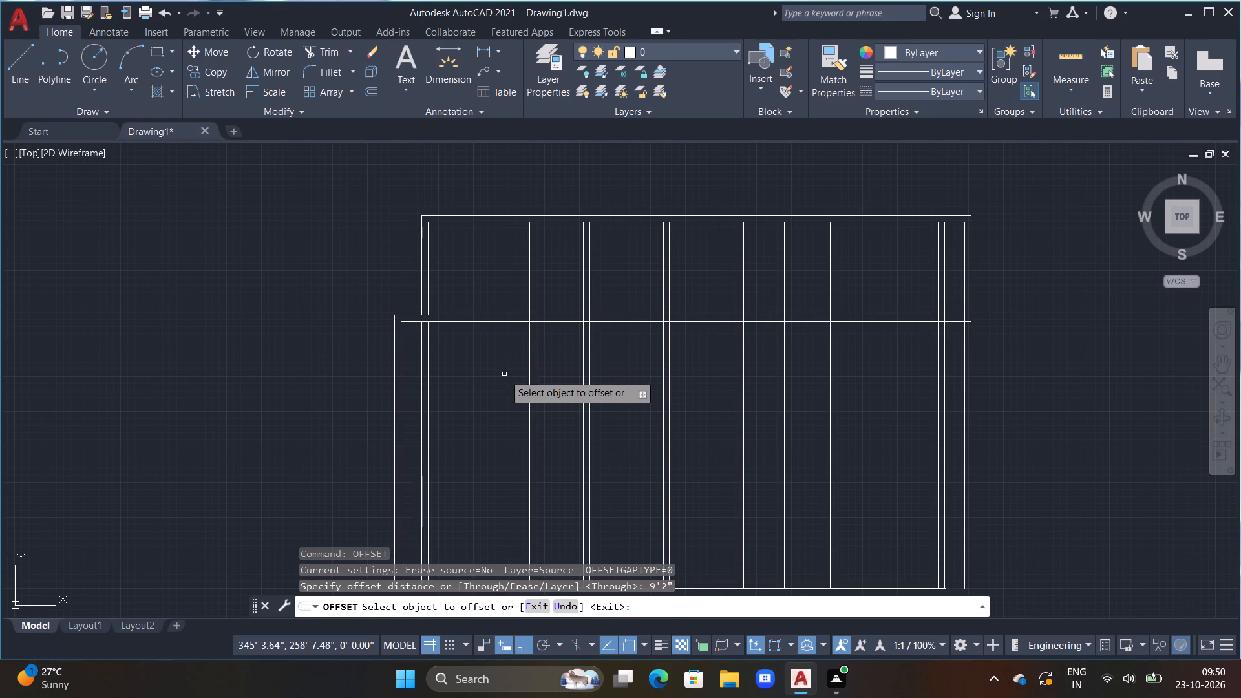
click(427, 368)
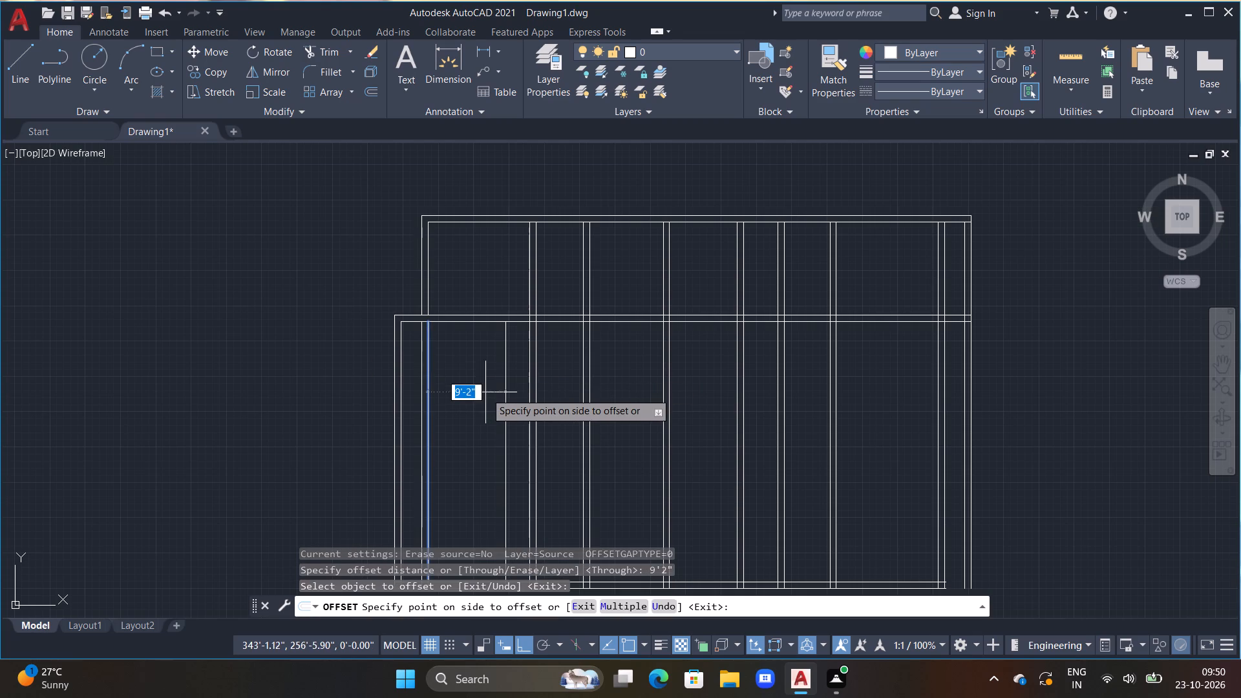
click(487, 392)
click(506, 385)
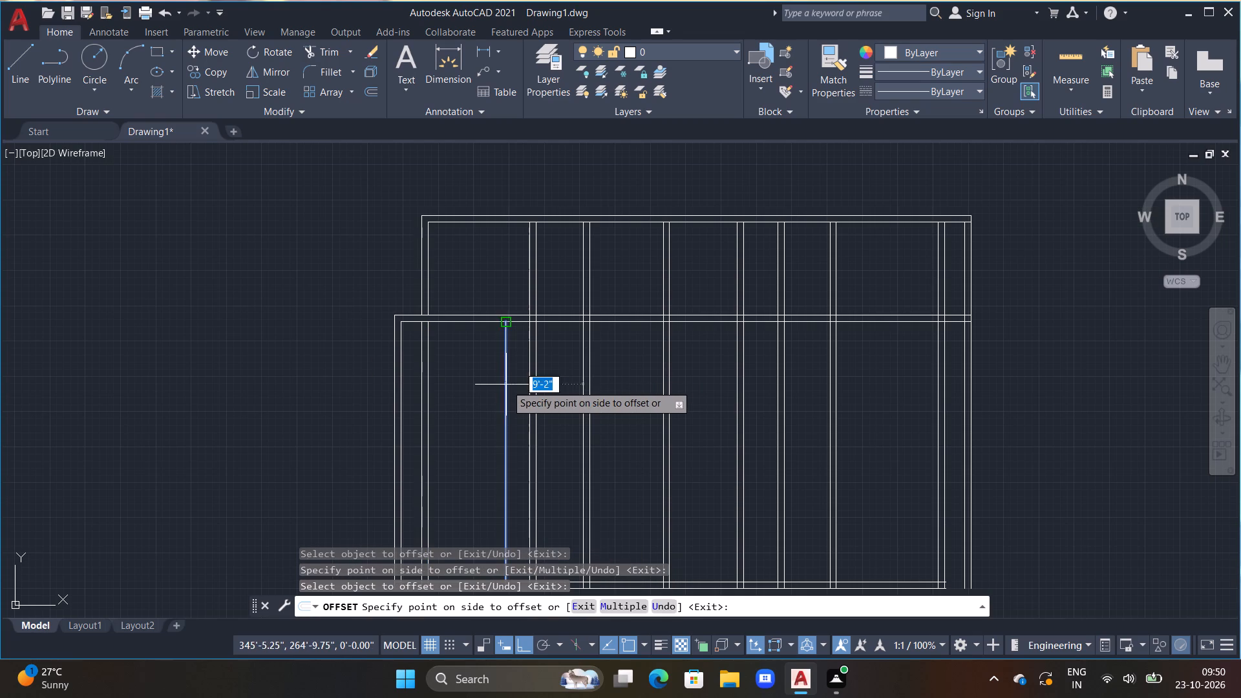
text(9")
key(Return)
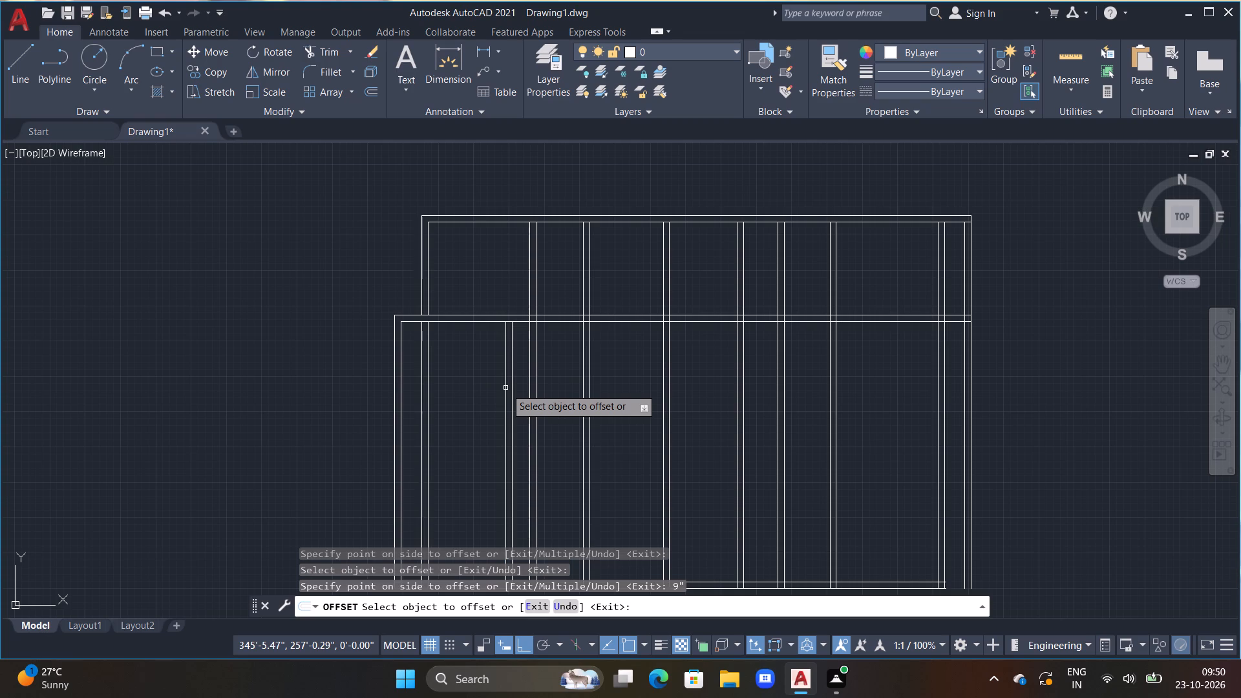
key(Escape)
key(Escape)
Trim away the six vertical walls below the horizontal wall, between the new 9" wall and the two rightmost walls.
text(tr)
key(space)
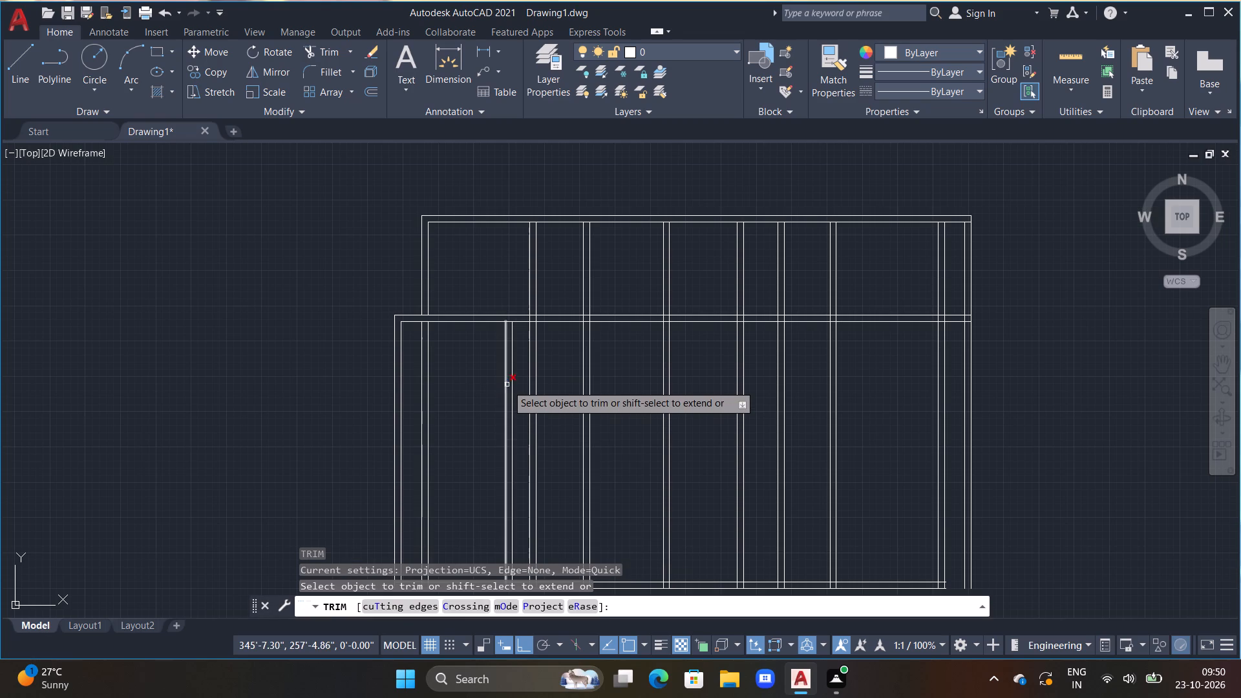
drag(516, 366, 584, 397)
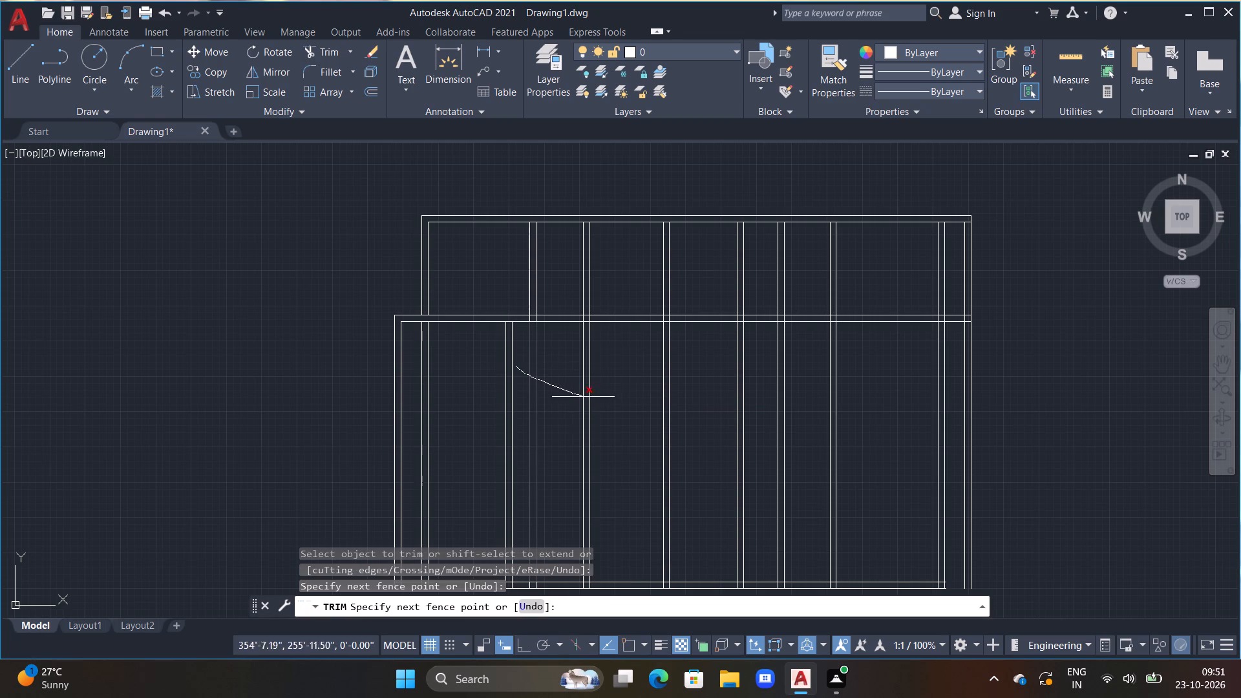
drag(584, 397, 780, 396)
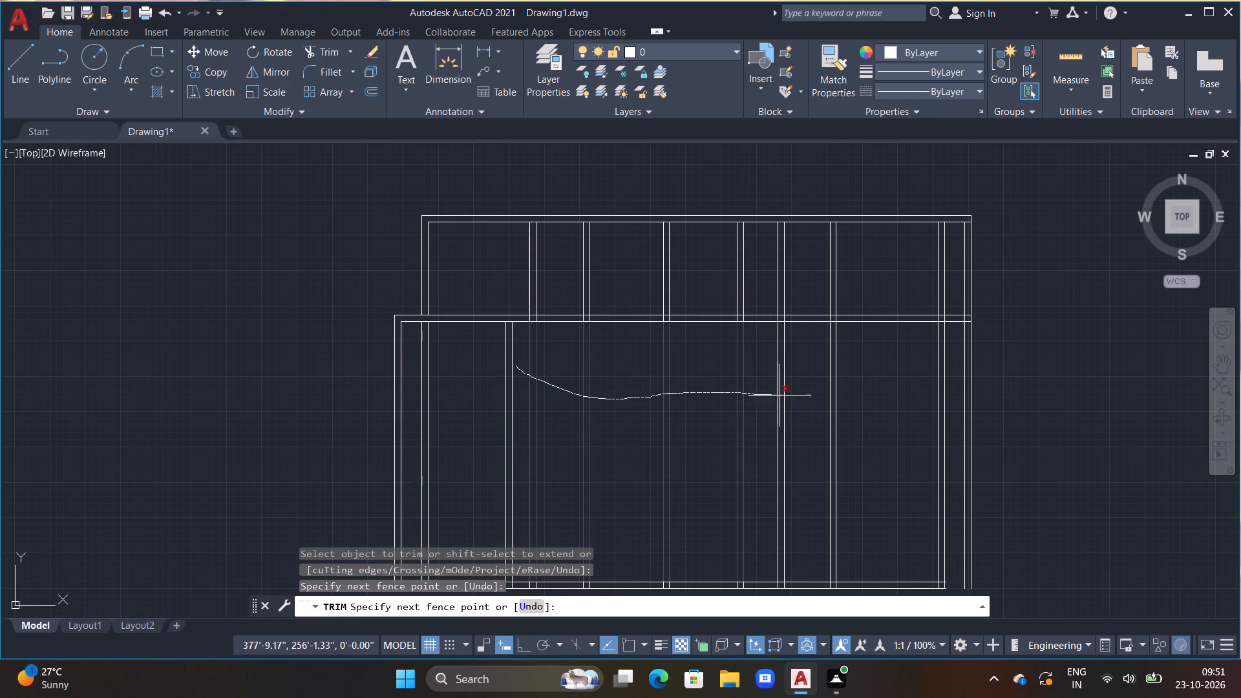
drag(780, 396, 917, 397)
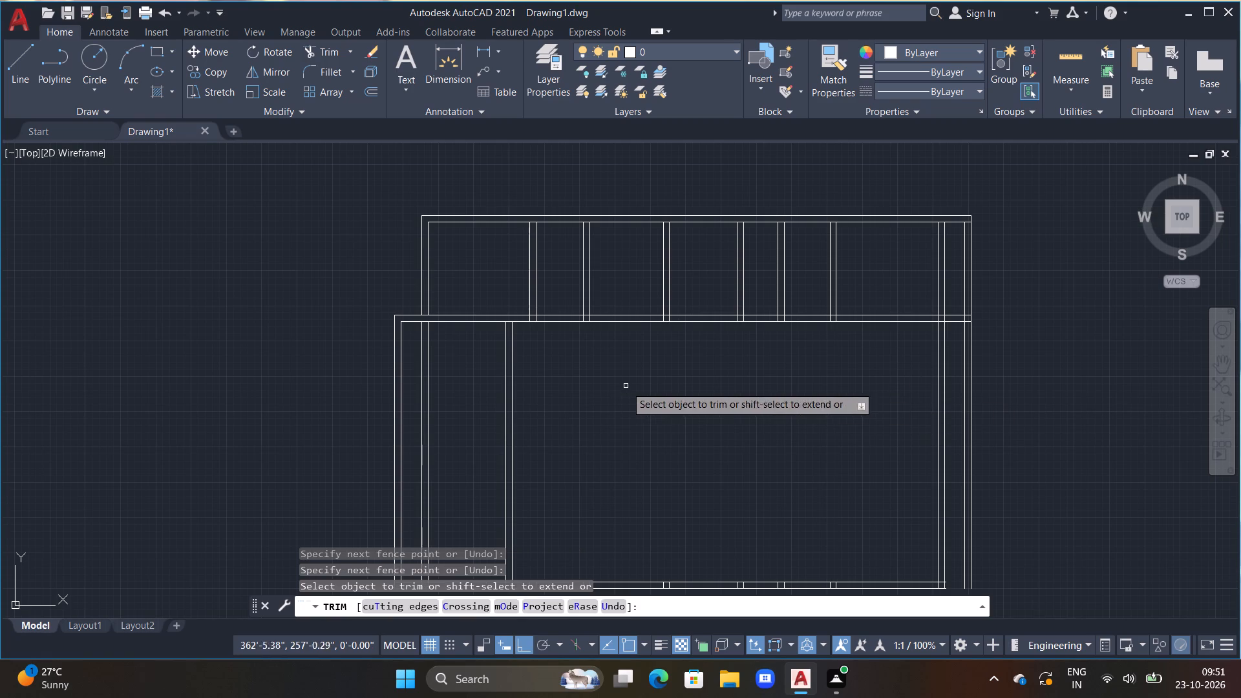
middle_drag(611, 383, 673, 397)
middle_drag(600, 369, 637, 405)
scroll(600, 359, up, 3)
middle_drag(668, 438, 674, 438)
key(Escape)
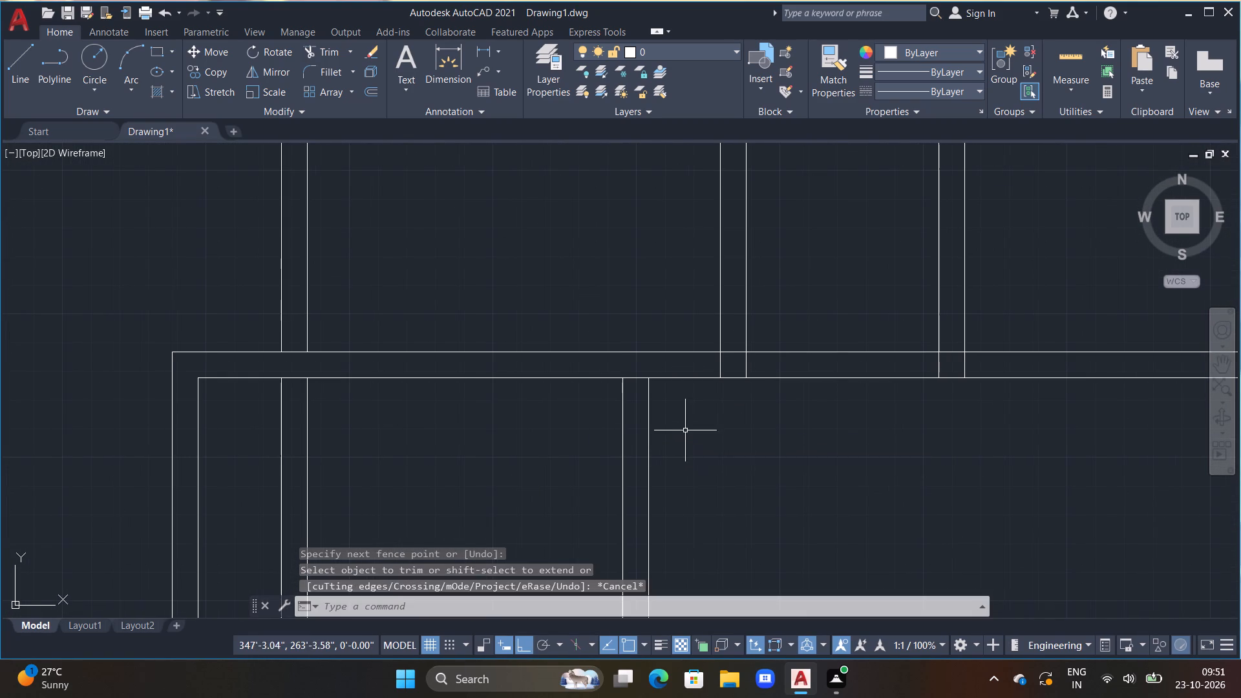
key(Escape)
Offset the upper room's right wall line 2'6" leftward and the left line of the new vertical wall below 1'6" leftward.
text(off 2'6")
key(Return)
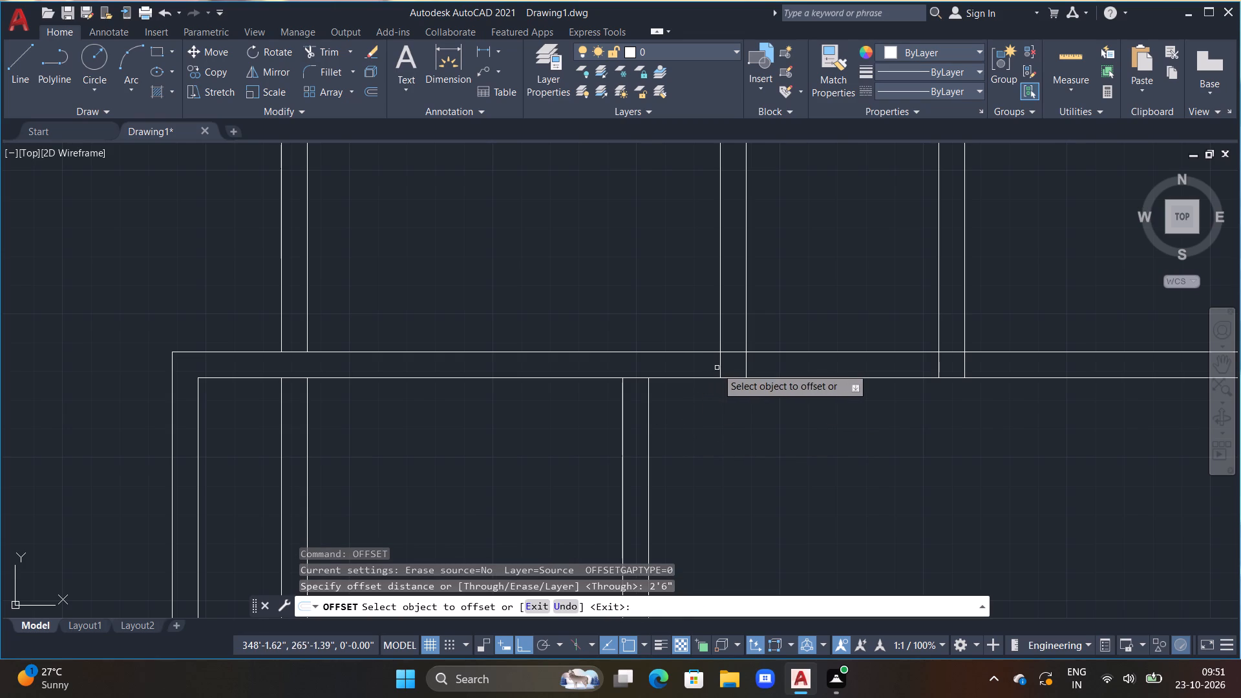
click(718, 368)
click(705, 368)
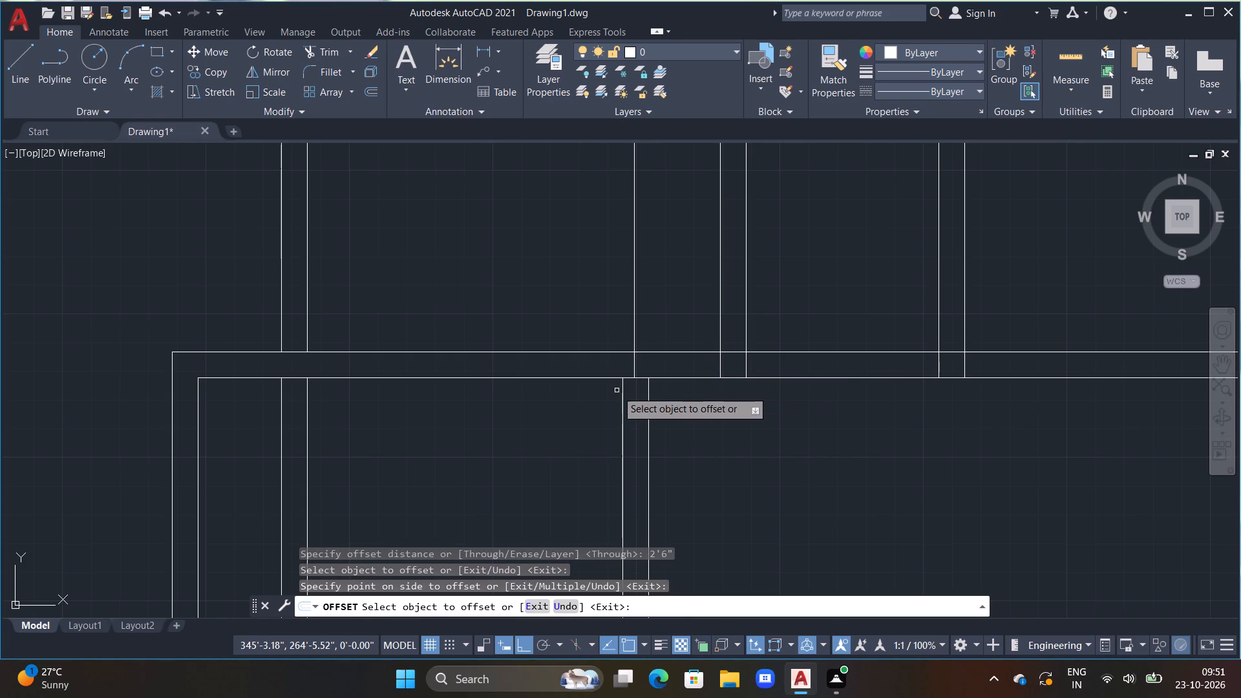
click(622, 396)
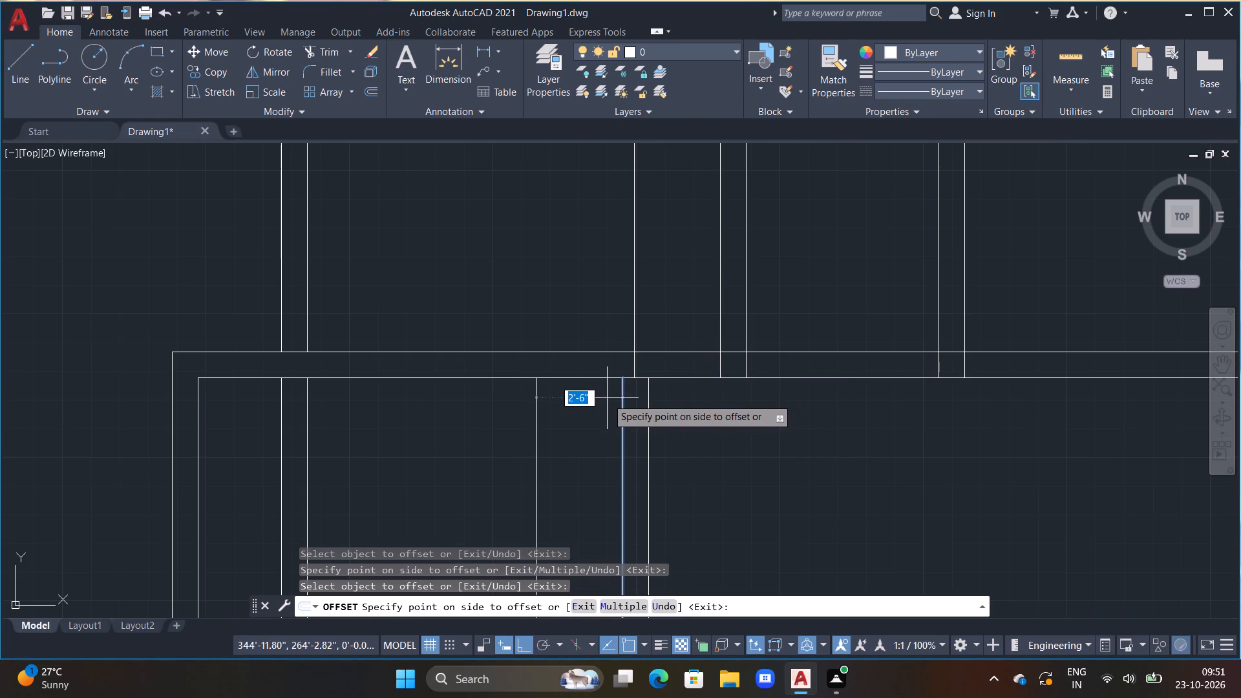
text(1'6")
key(Return)
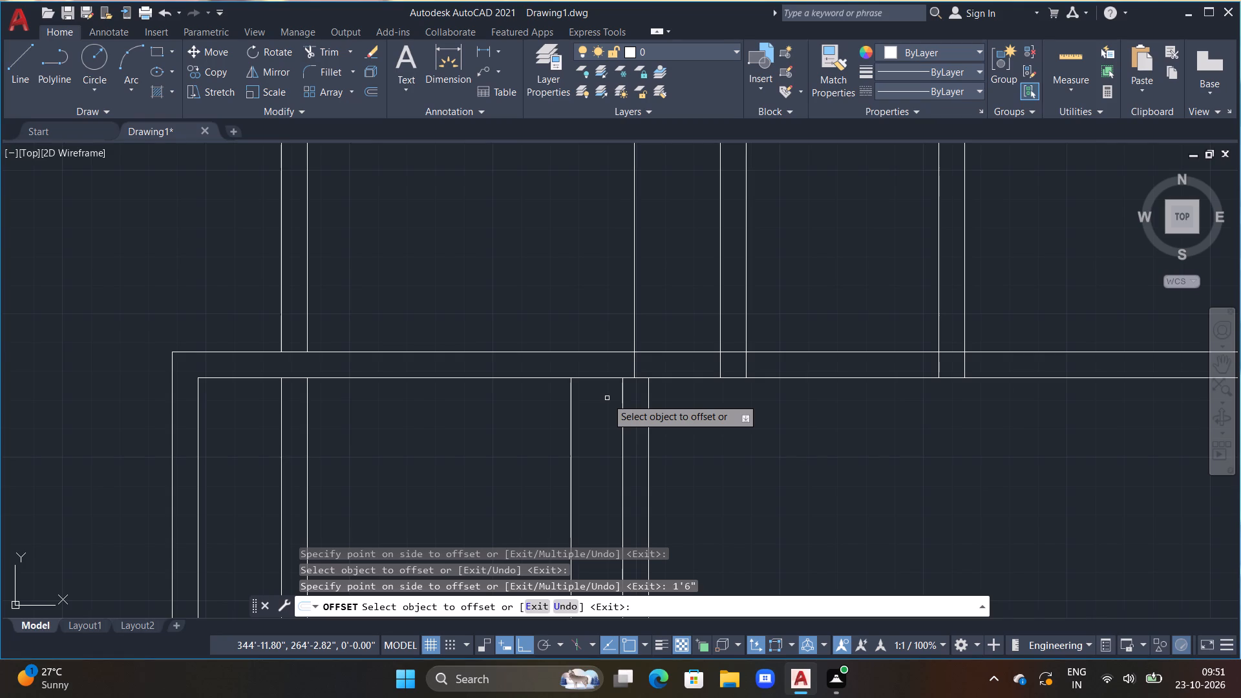
key(Escape)
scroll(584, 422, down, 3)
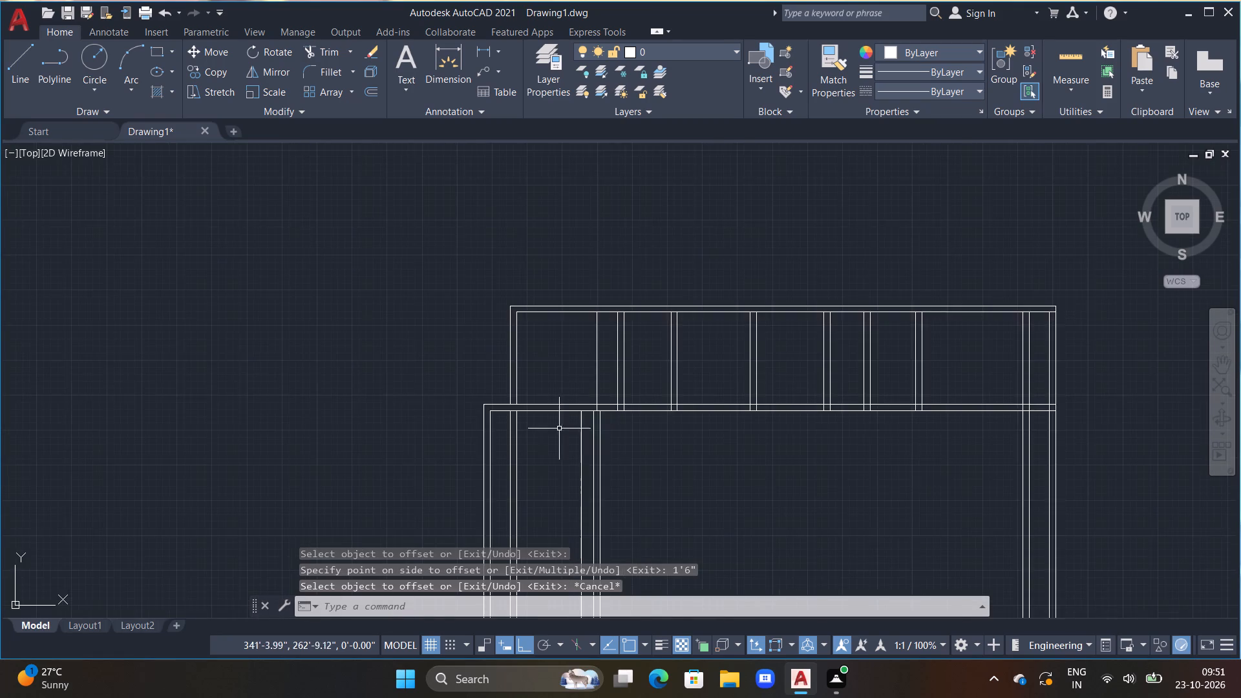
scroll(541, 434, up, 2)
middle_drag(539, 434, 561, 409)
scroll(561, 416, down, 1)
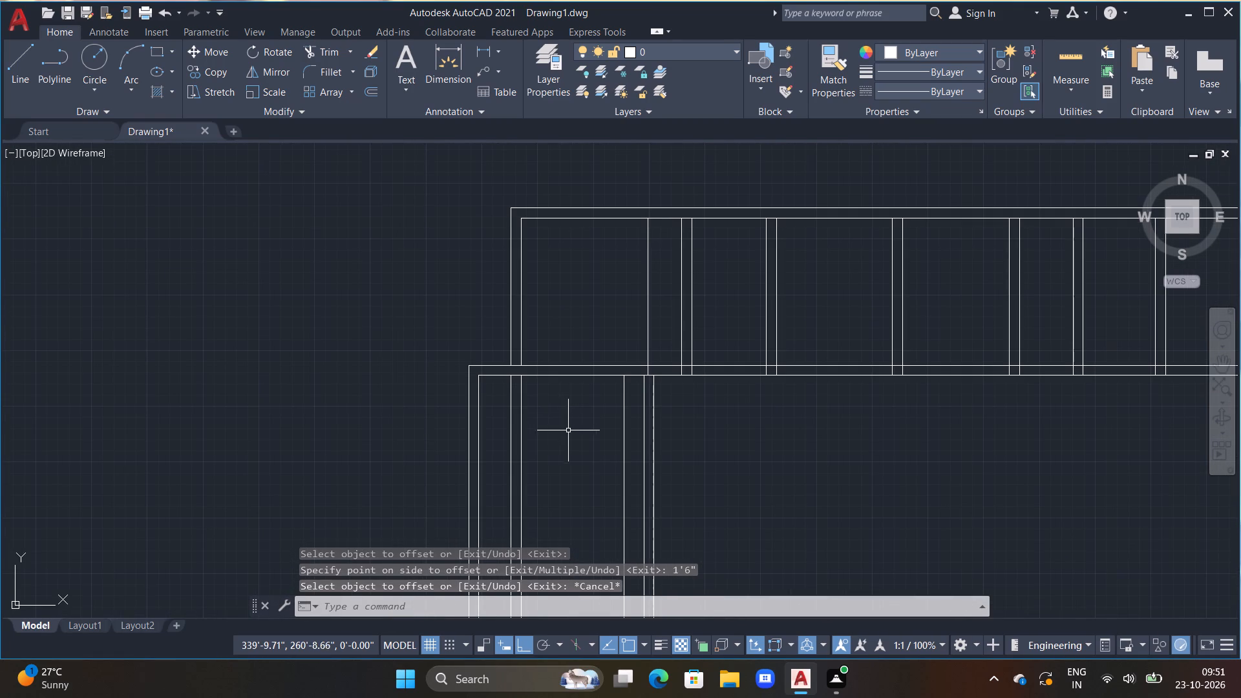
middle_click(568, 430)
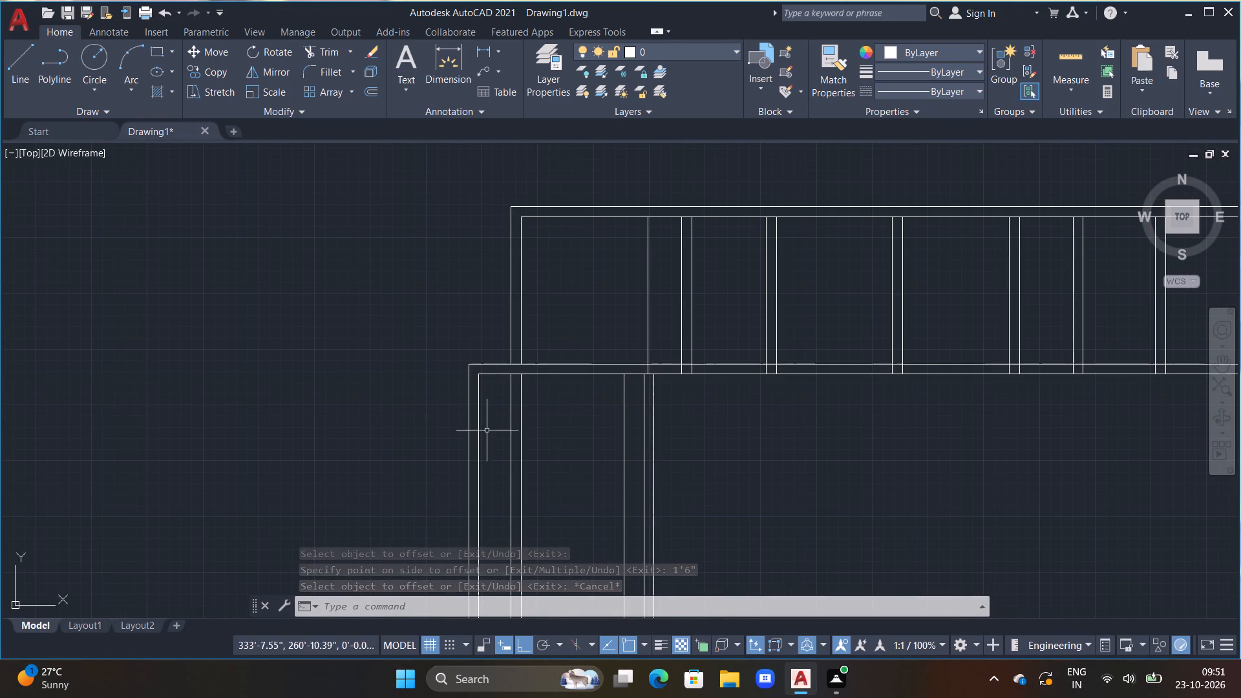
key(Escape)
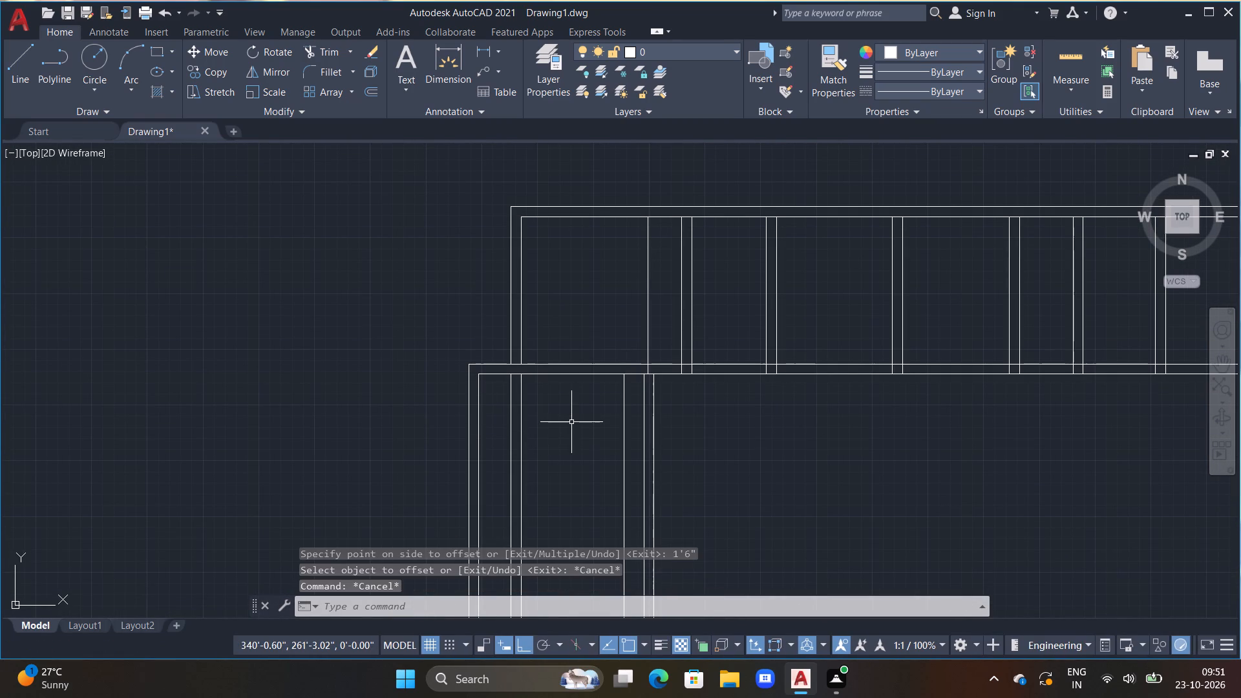
Trim away the horizontal wall between the first vertical wall and the upper room's right wall, including the leftover guide lines.
text(tr)
key(space)
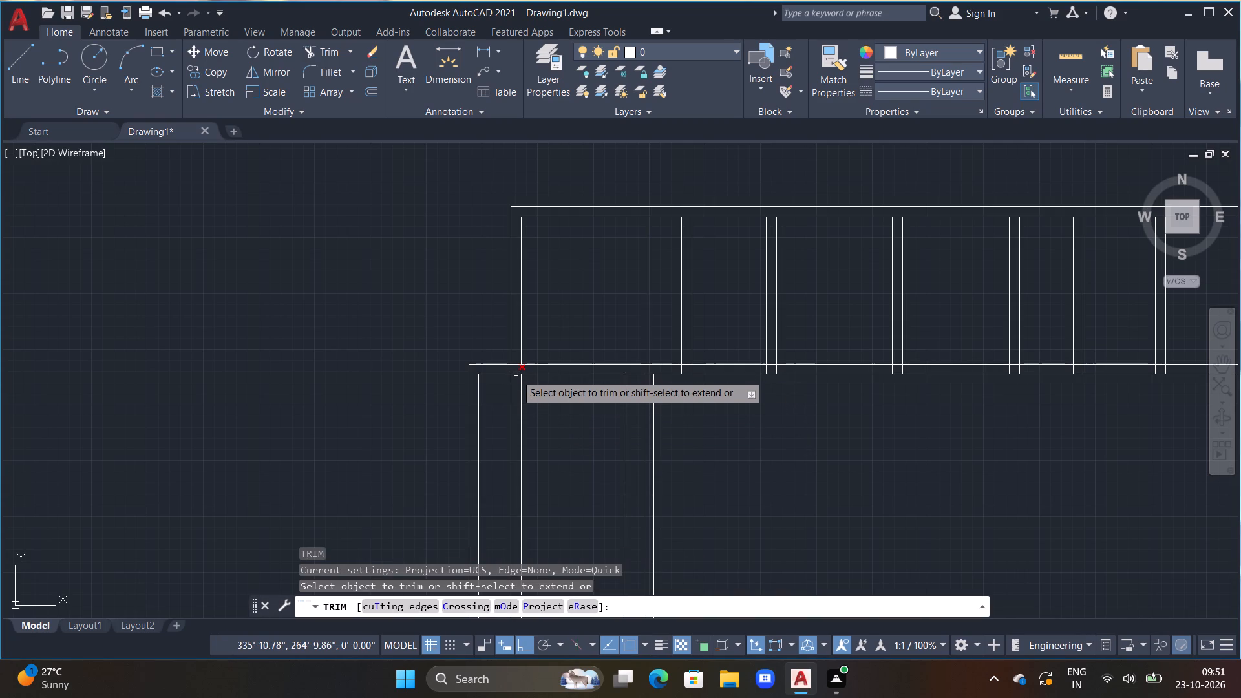
click(516, 374)
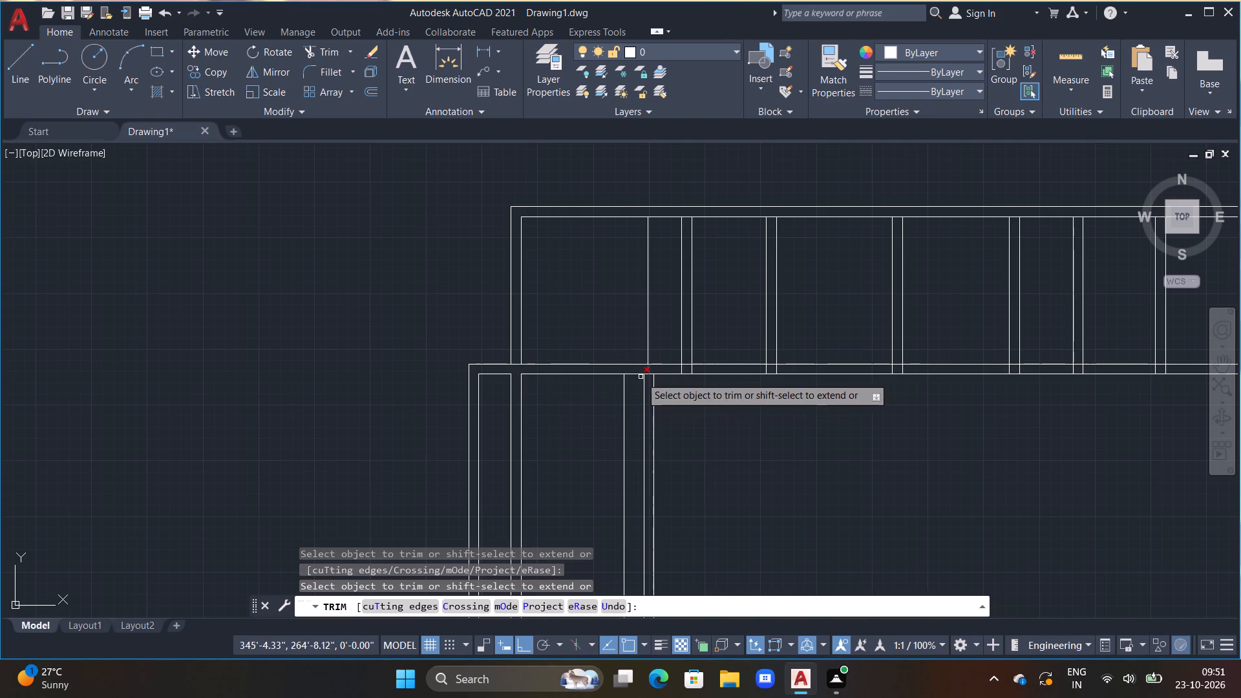
drag(610, 405, 628, 355)
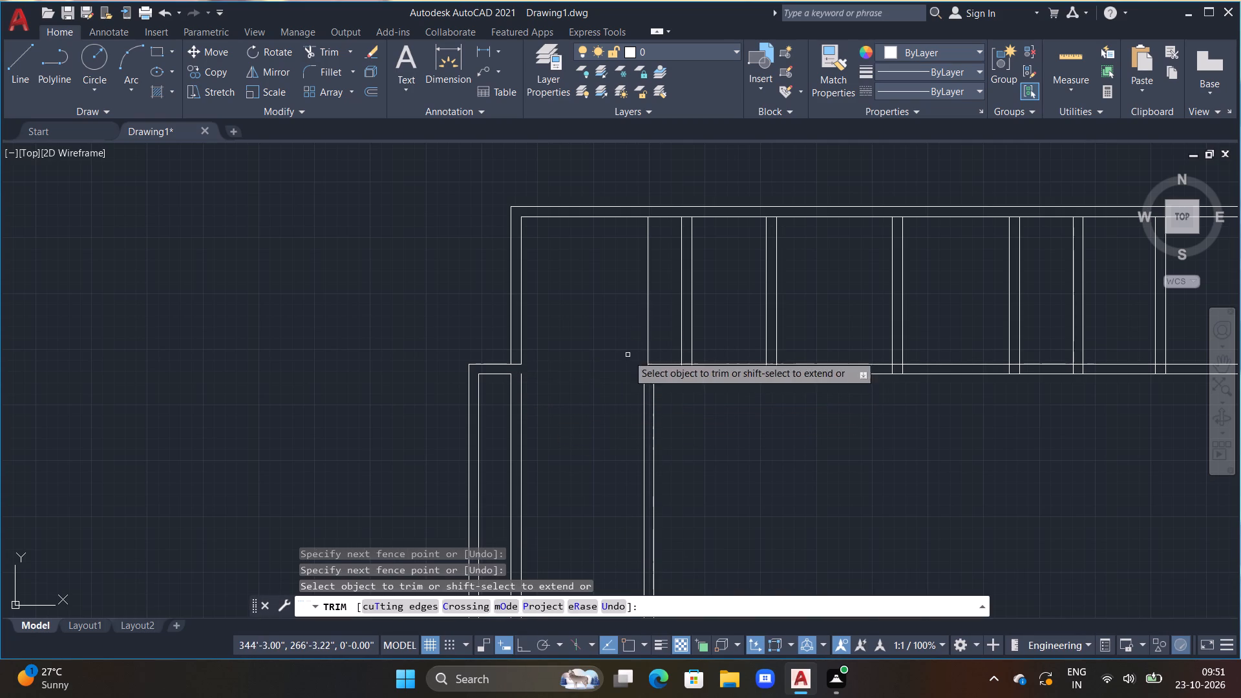
drag(666, 379, 639, 333)
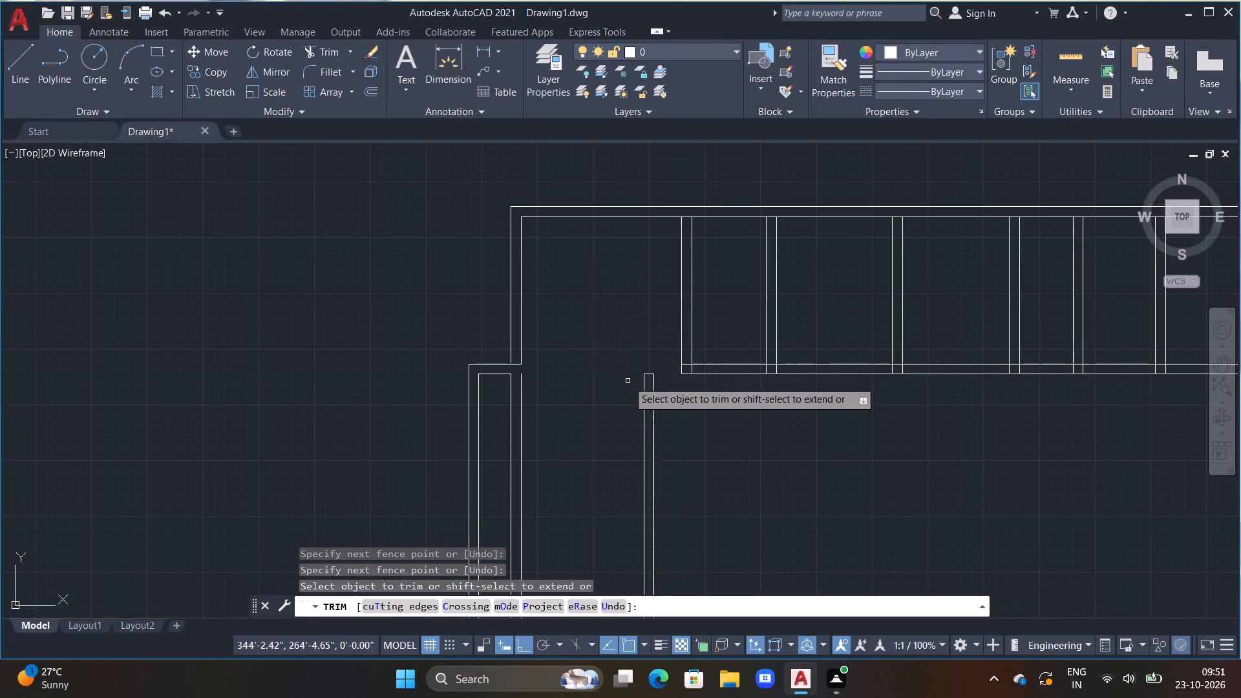
Trim the overlapping segments at the upper room wall's lower corner so it joins the remaining horizontal wall cleanly.
scroll(730, 355, up, 2)
click(612, 375)
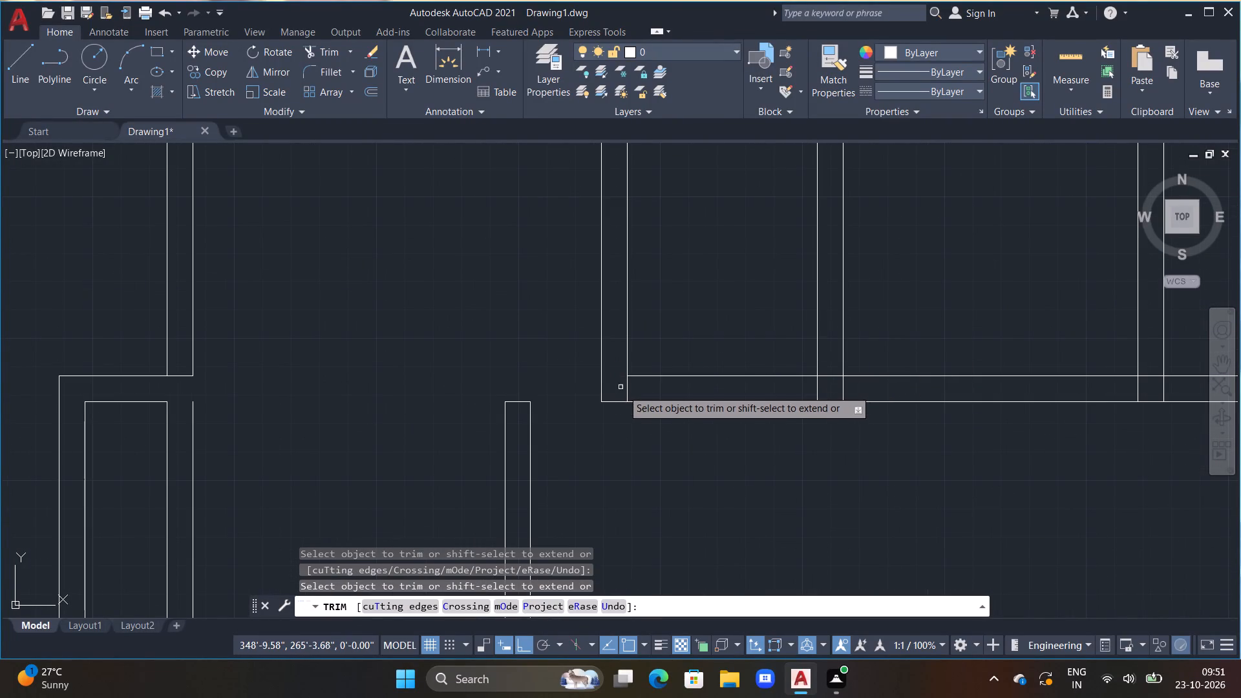
click(628, 385)
scroll(628, 392, down, 2)
middle_drag(629, 419, 683, 382)
middle_drag(605, 418, 639, 389)
key(Escape)
key(Escape)
key(Escape)
key(Escape)
key(Escape)
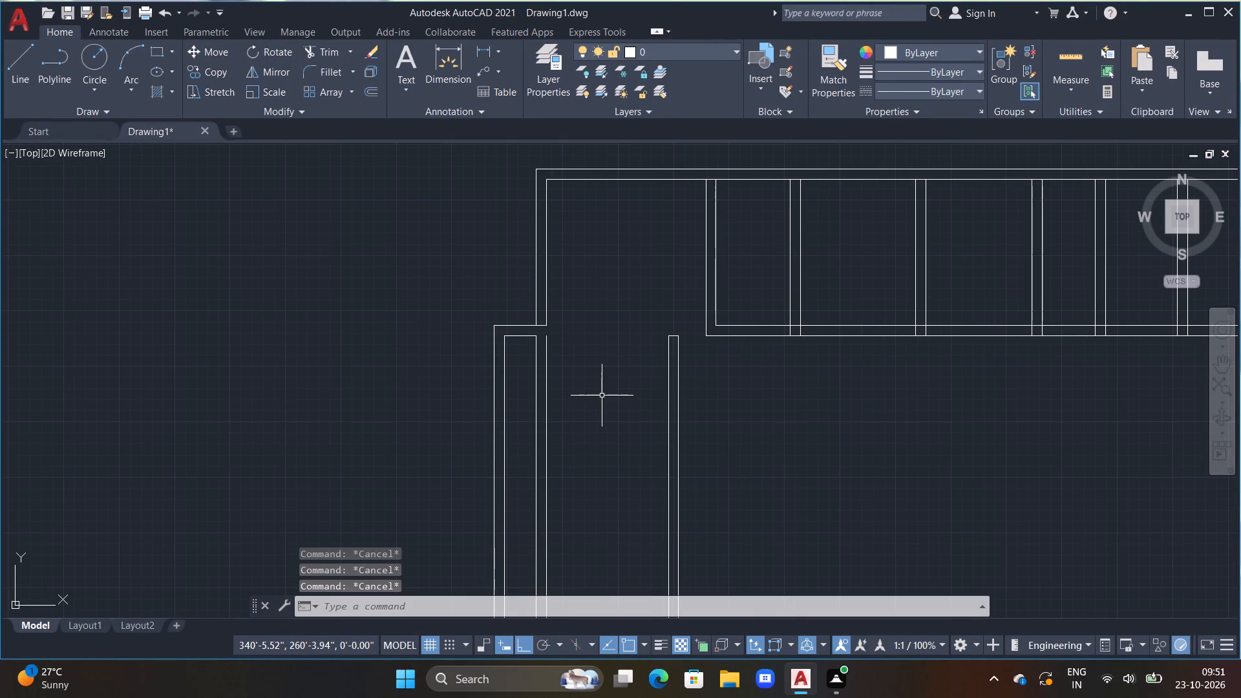
Offset the short horizontal inner line between the two left vertical walls 4' downward, and offset the result 9" downward.
text(off)
key(space)
text(4')
key(Return)
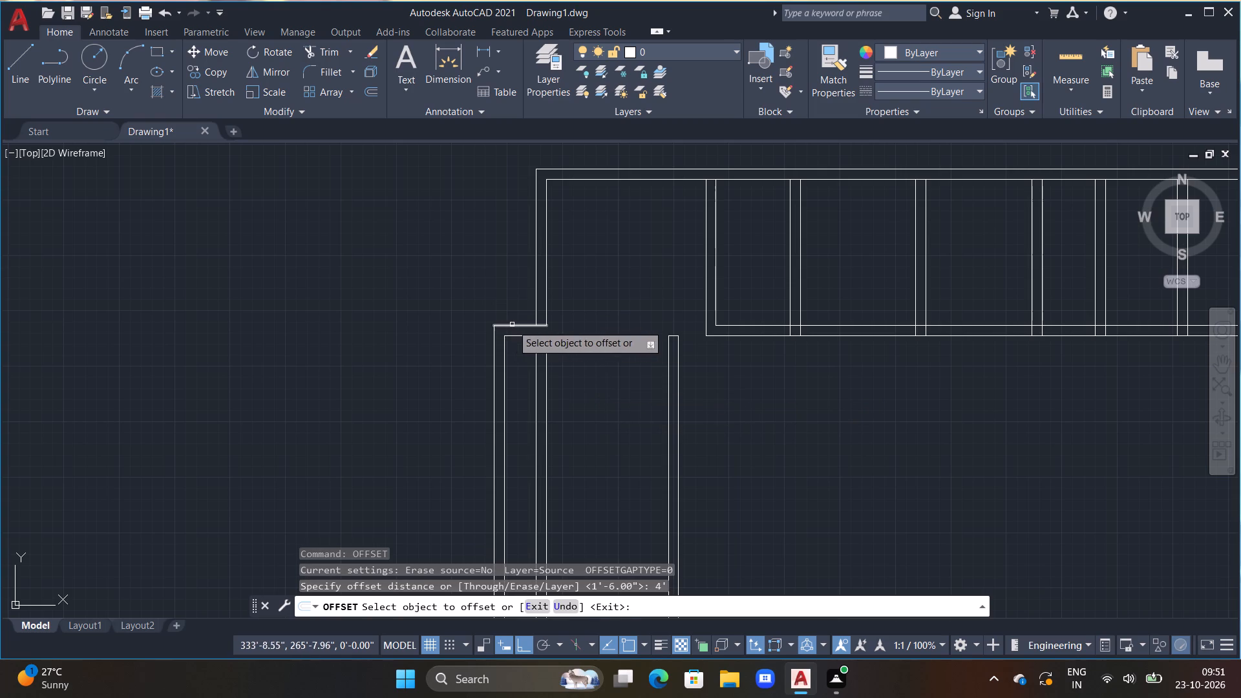
click(523, 337)
click(522, 411)
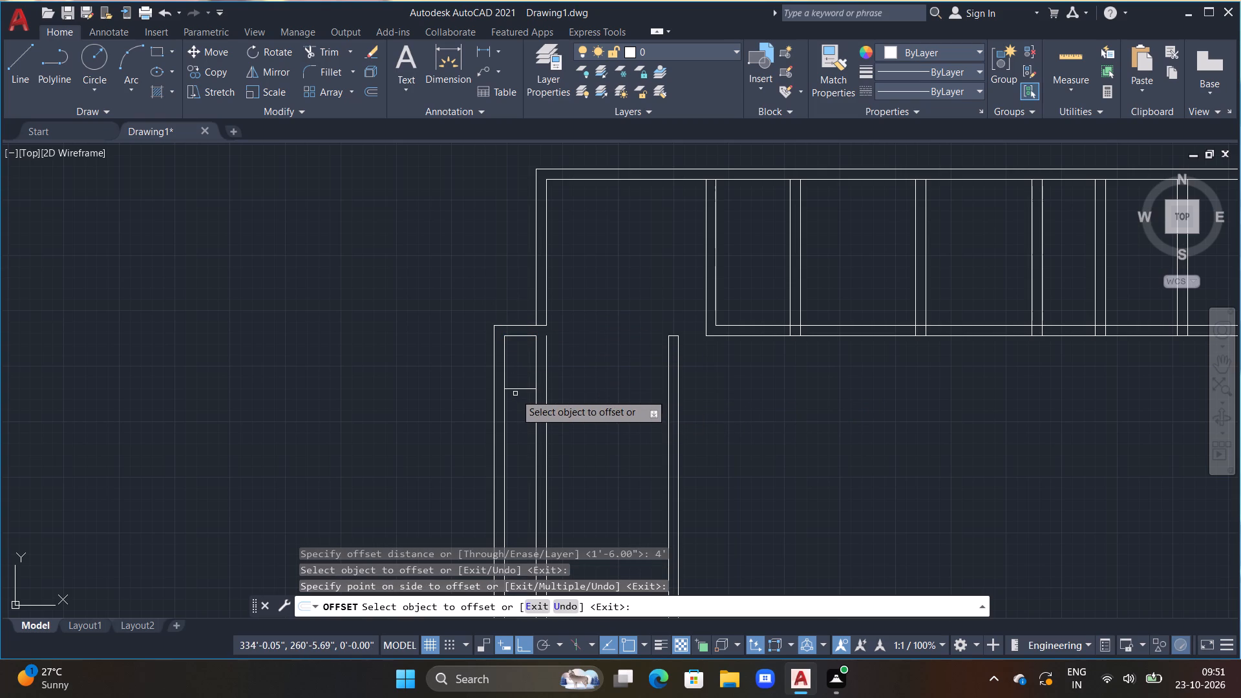
drag(514, 388, 516, 397)
text(9")
key(Return)
key(Escape)
Extend both new horizontal lines rightward to the outer line of the 9" vertical wall.
text(ex)
key(space)
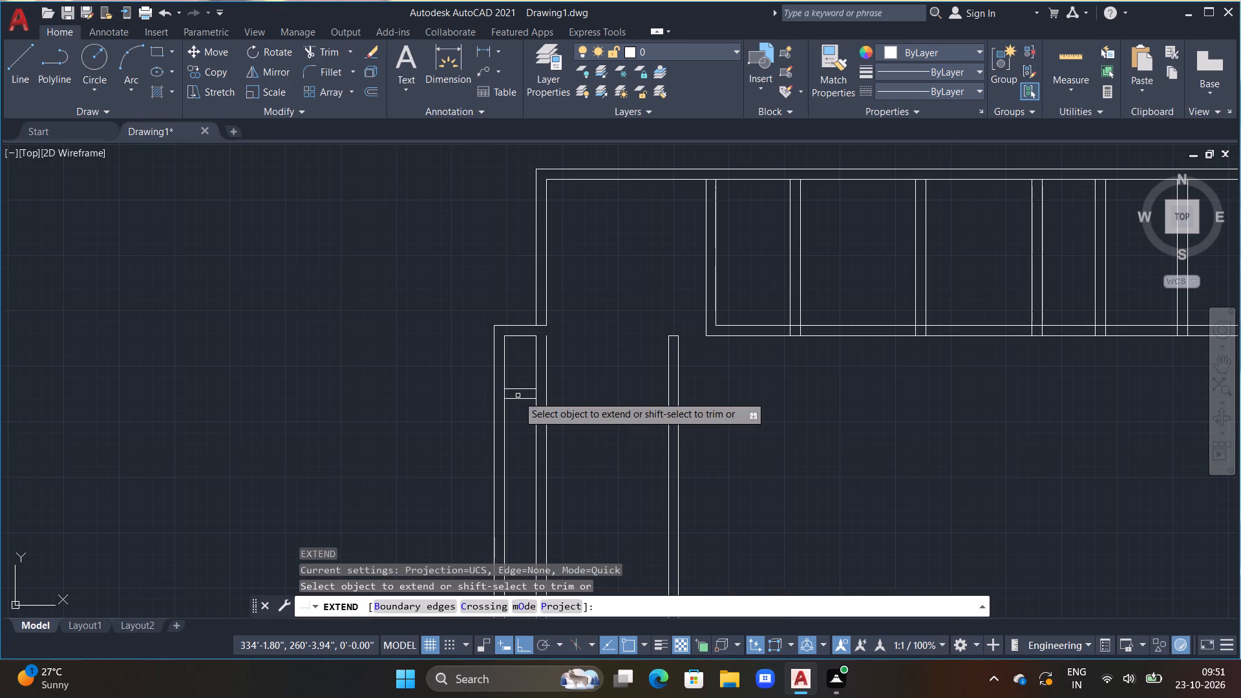
click(529, 390)
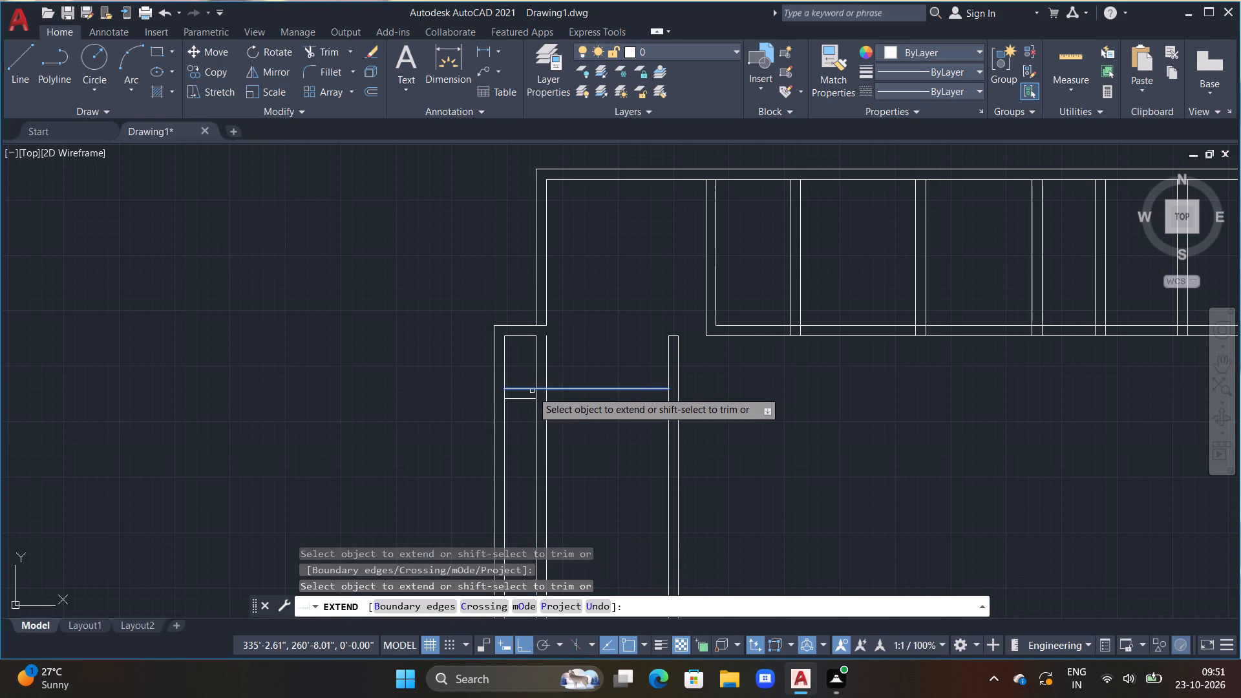
click(533, 391)
click(529, 400)
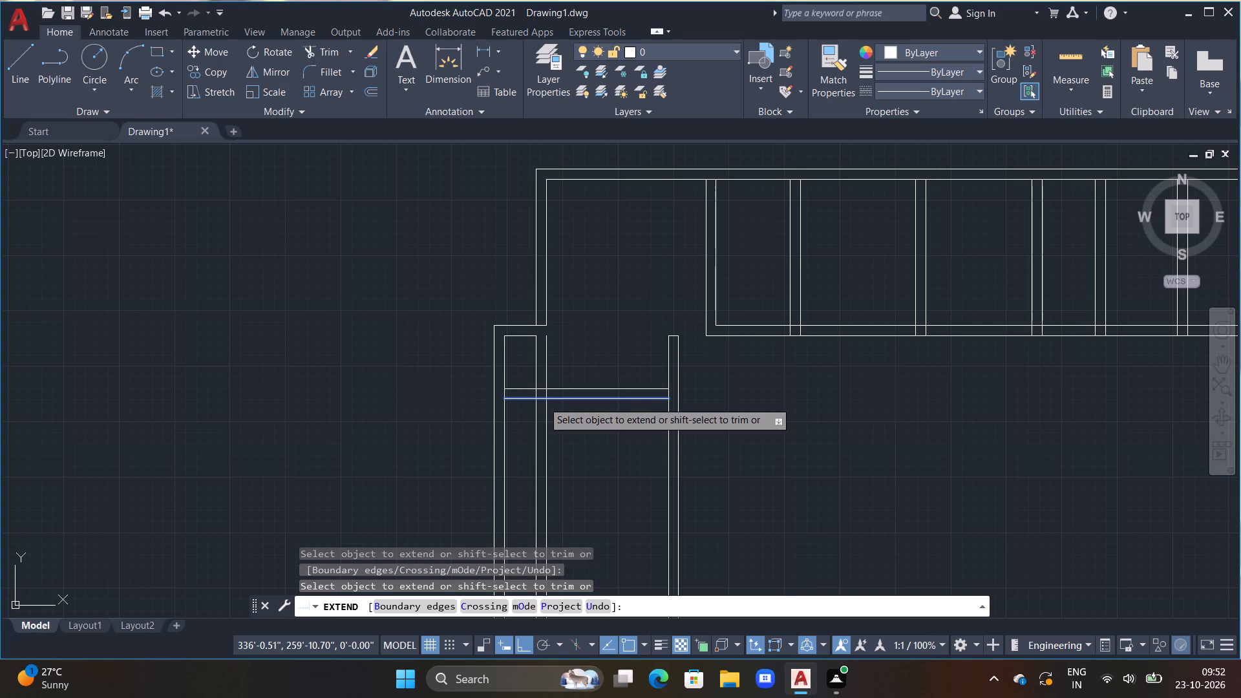
click(543, 401)
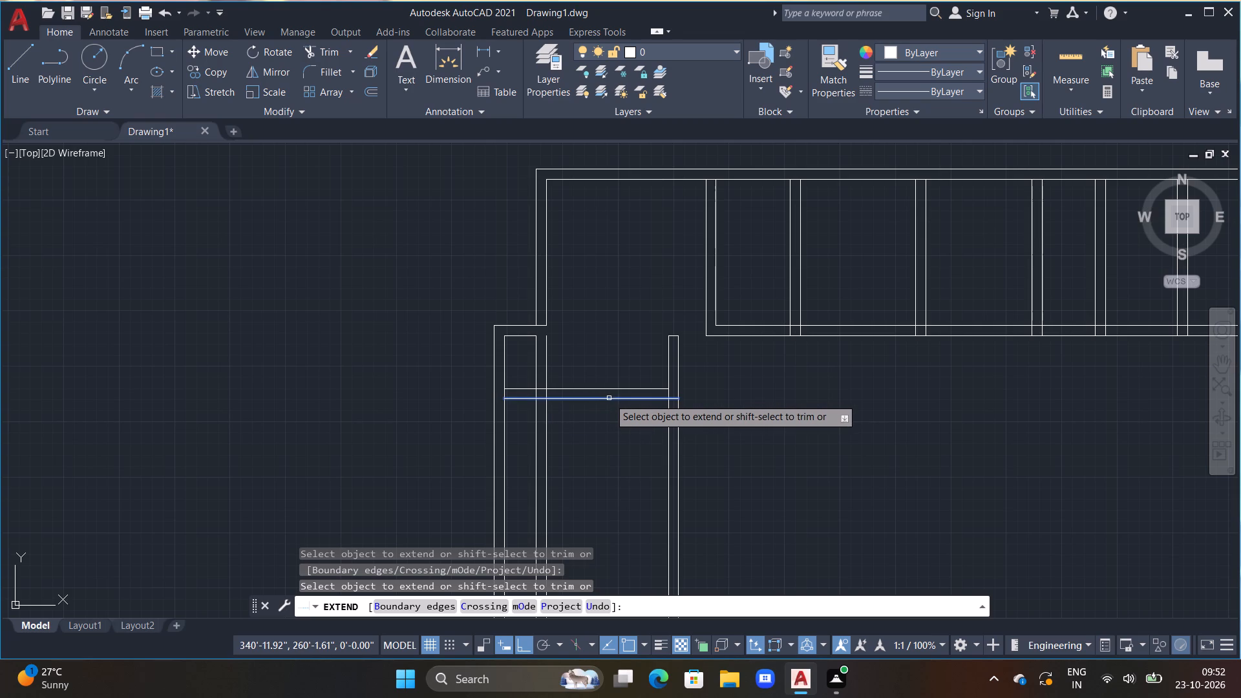
click(609, 398)
click(619, 389)
key(Escape)
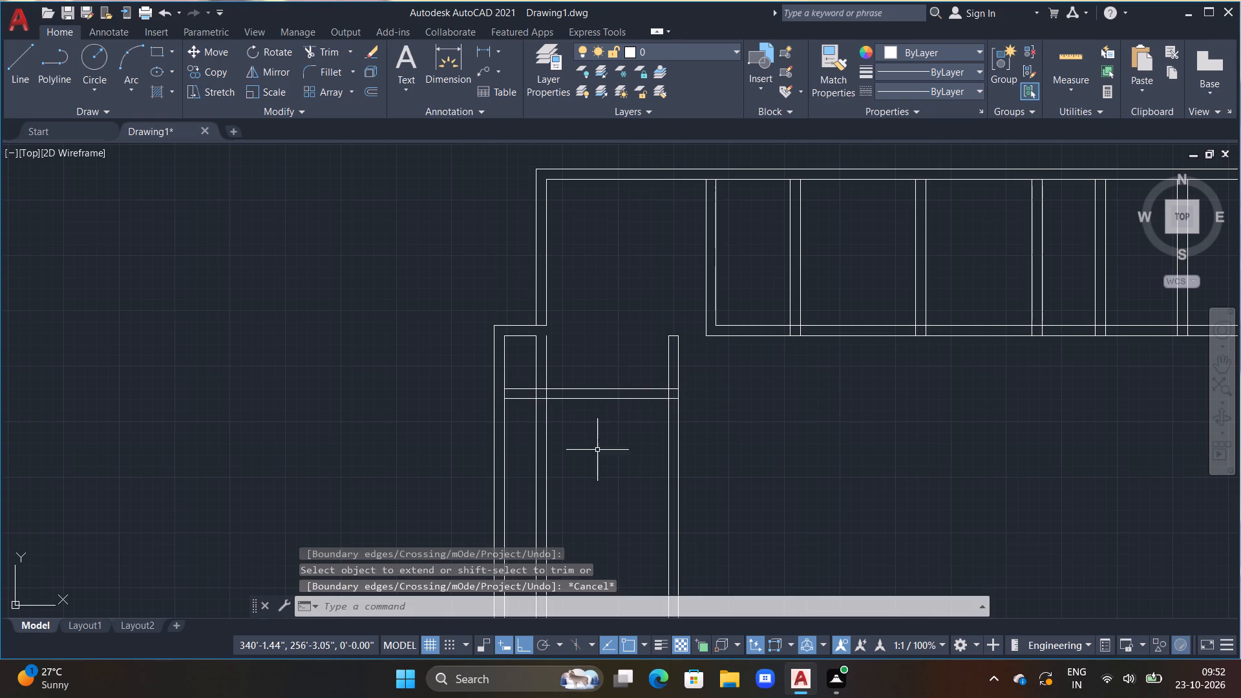
key(Escape)
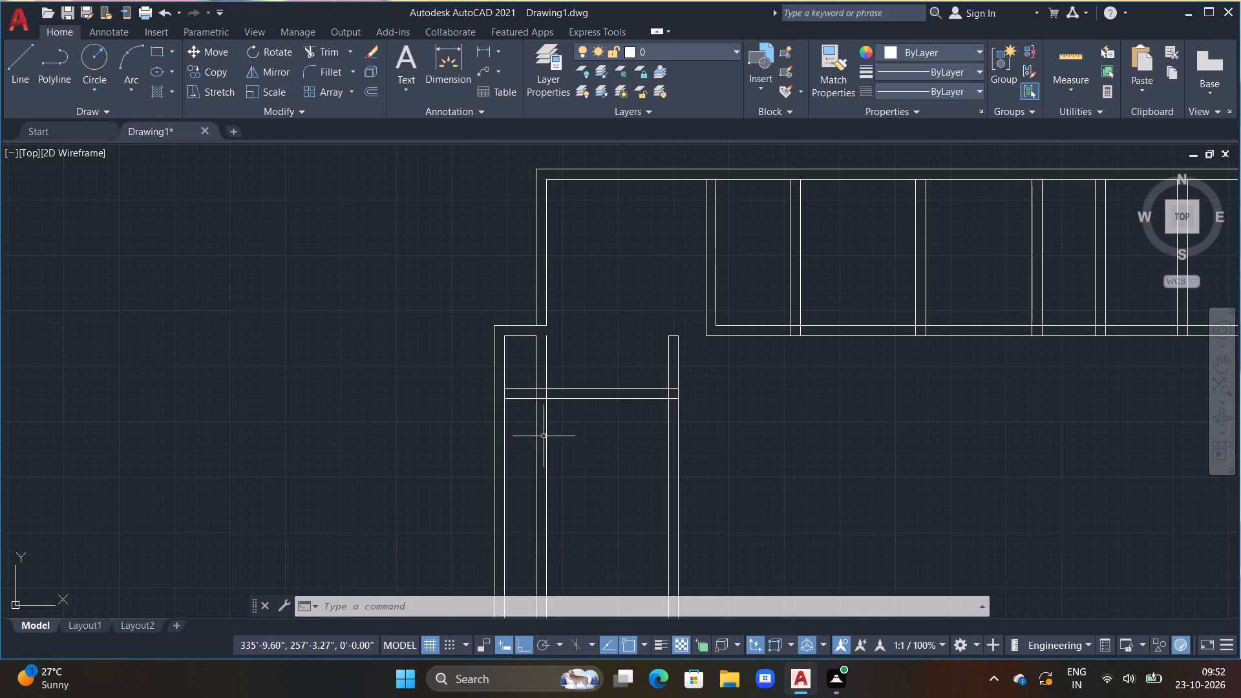
Draw the top wall's outer line from the first vertical wall's corner across and down to the right vertical wall's outer corner.
scroll(511, 433, up, 1)
middle_drag(511, 433, 515, 476)
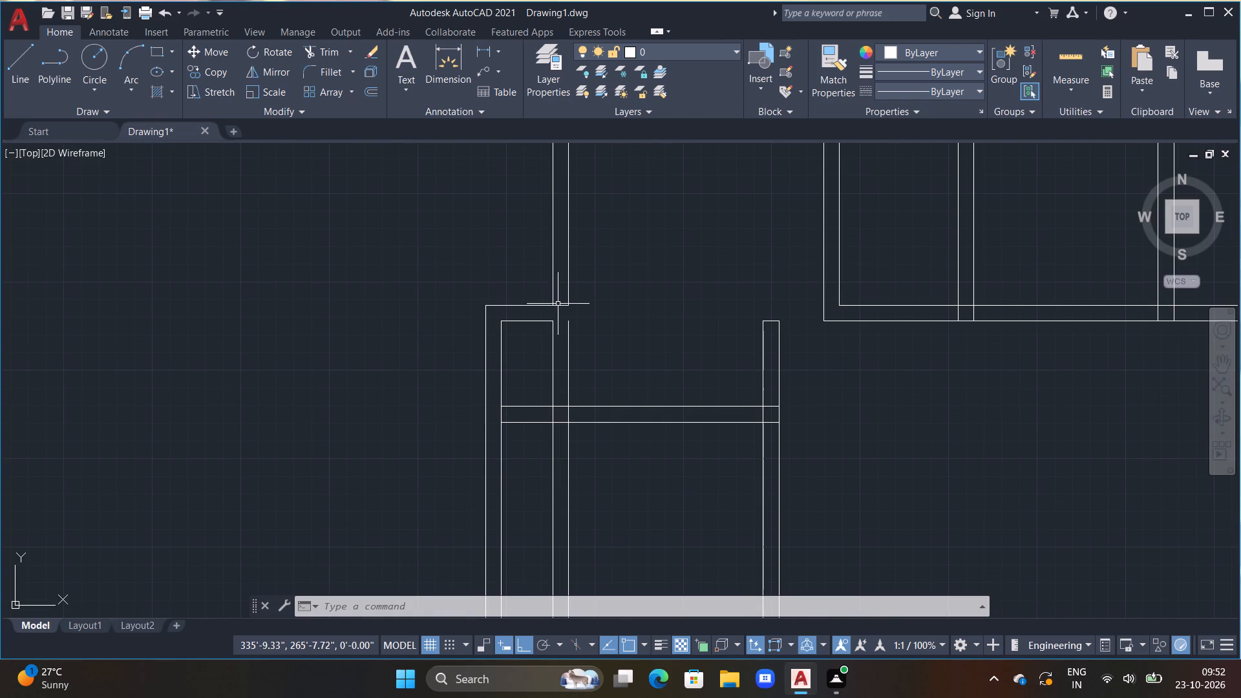
key(l)
key(space)
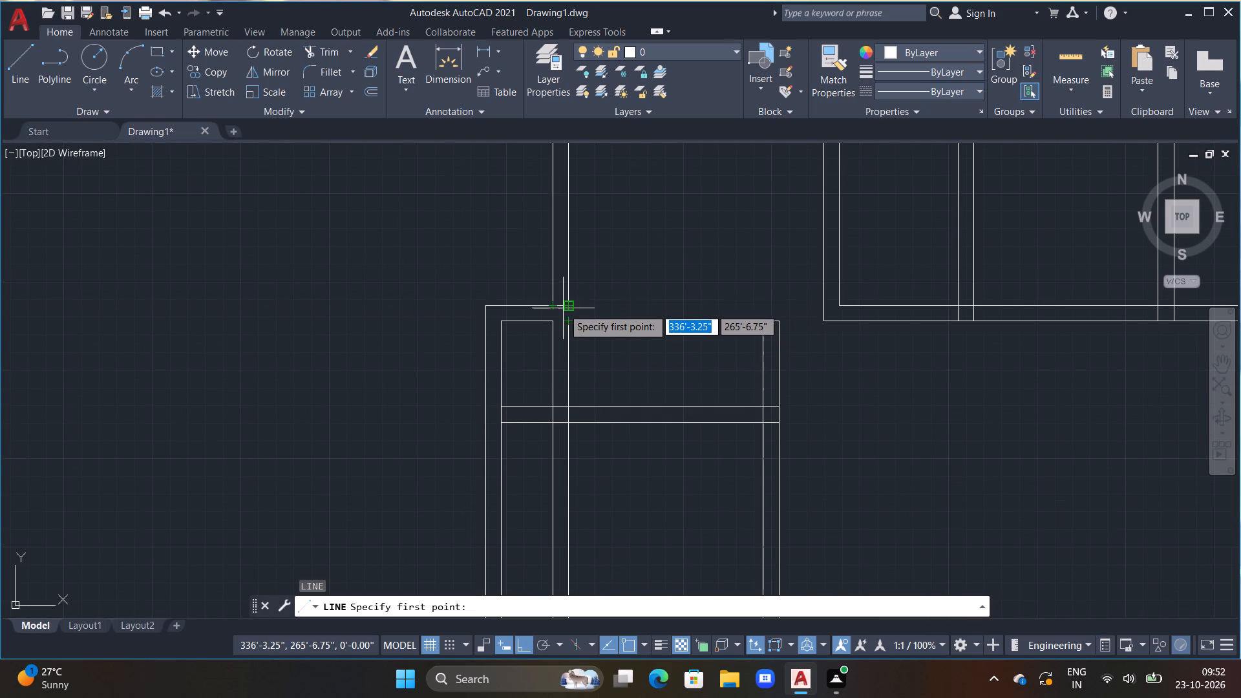
click(567, 306)
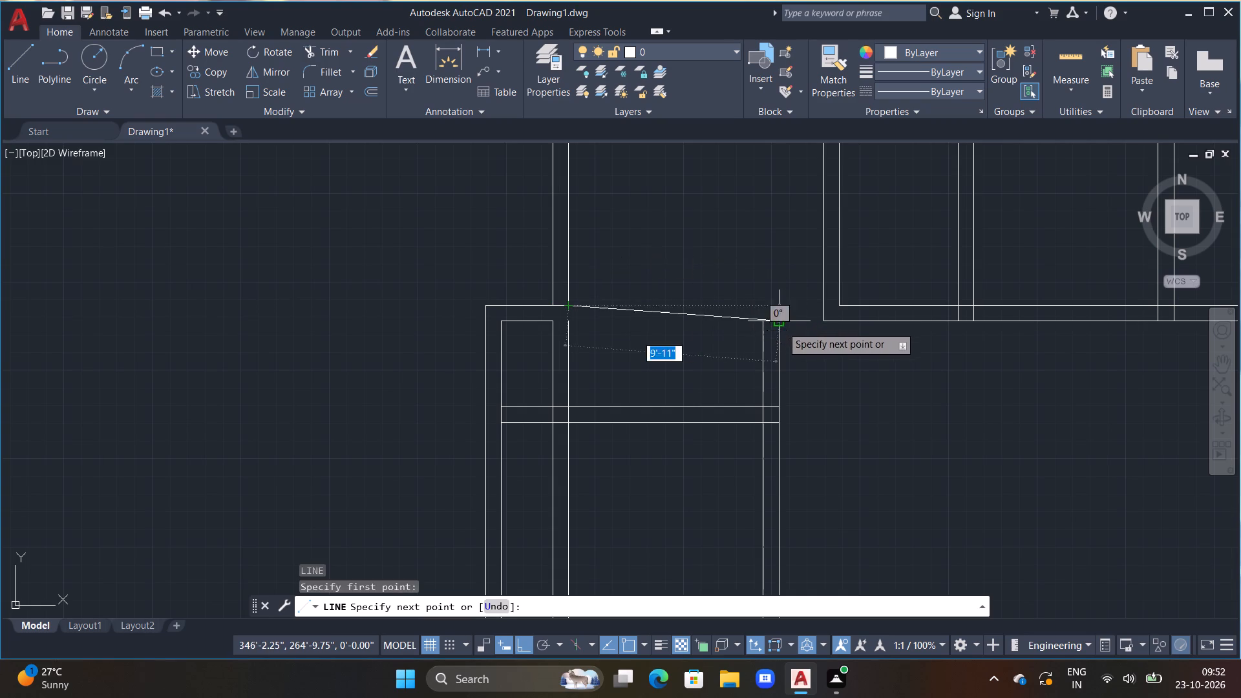
click(776, 308)
click(777, 323)
key(Escape)
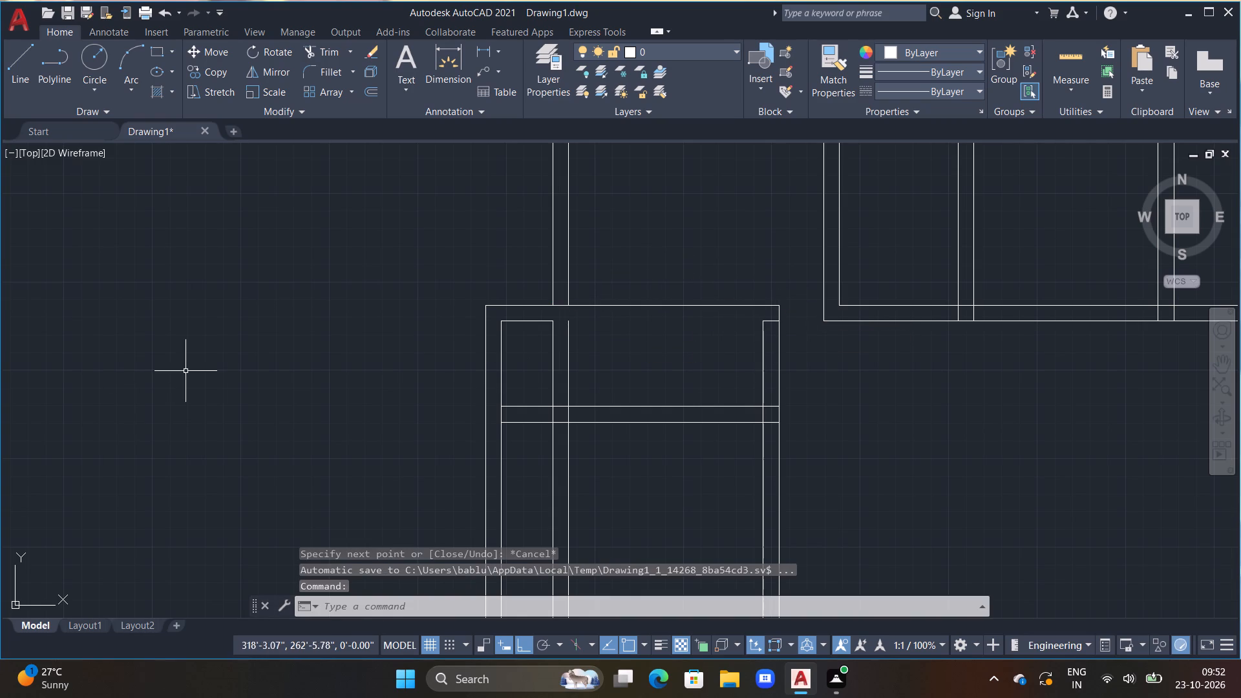
Draw the top wall's inner line from the first vertical wall's right line to the right vertical wall's inner line.
text(l)
key(space)
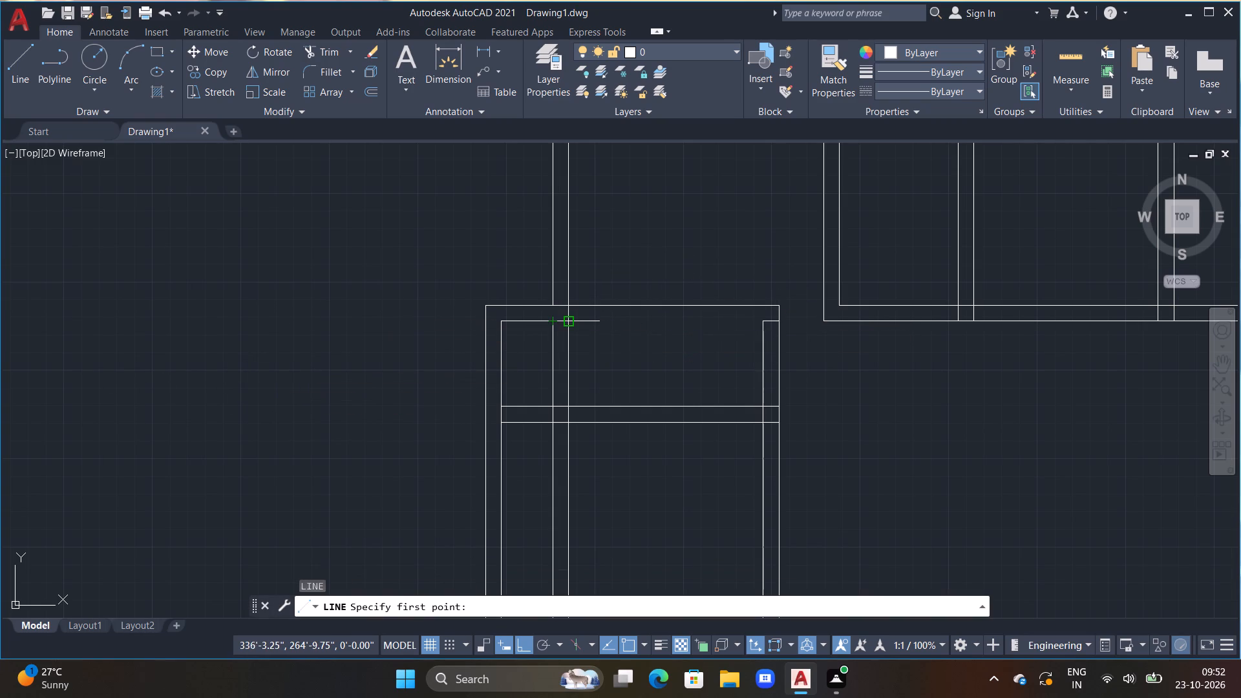
click(564, 324)
click(764, 323)
key(Escape)
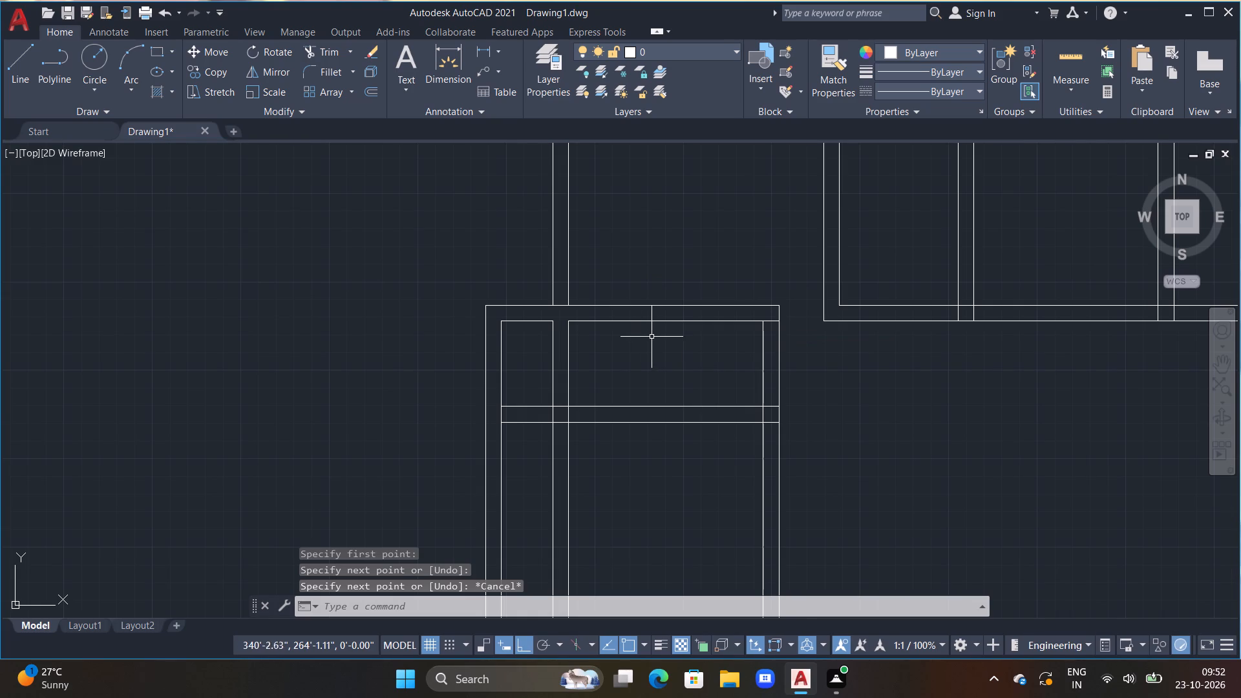
Trim the overlapping segments where the new horizontal cross wall meets the right vertical wall.
key(t)
text(r)
key(space)
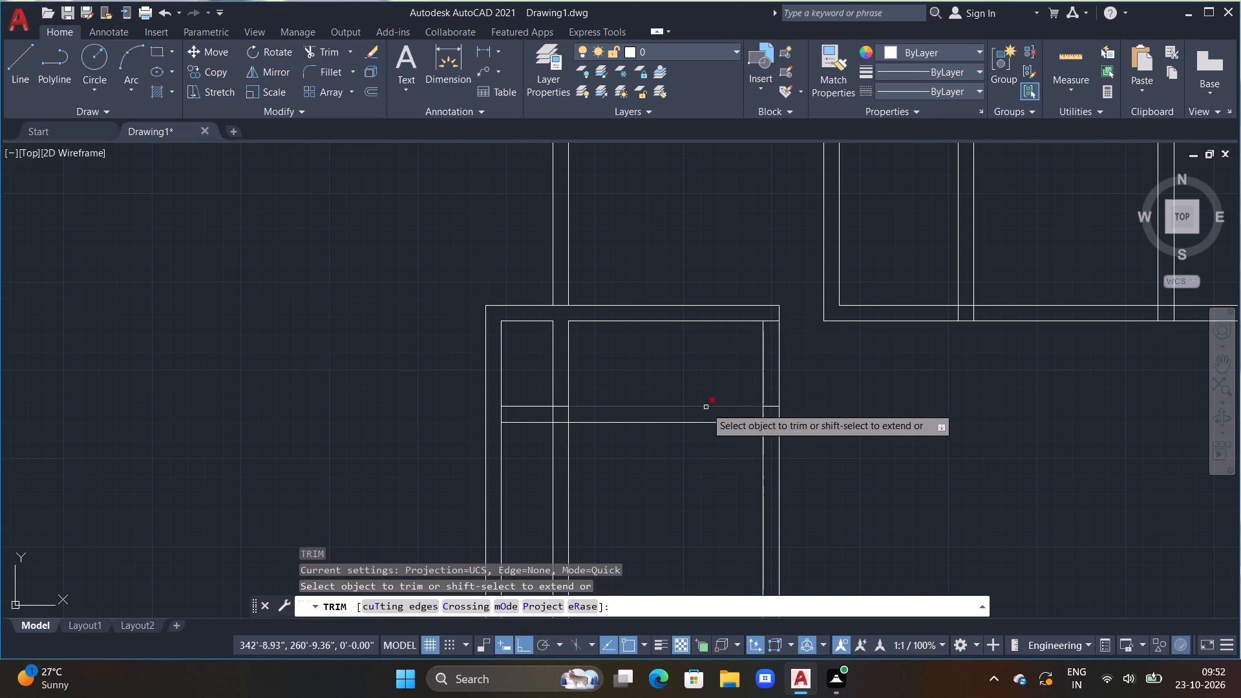
click(769, 405)
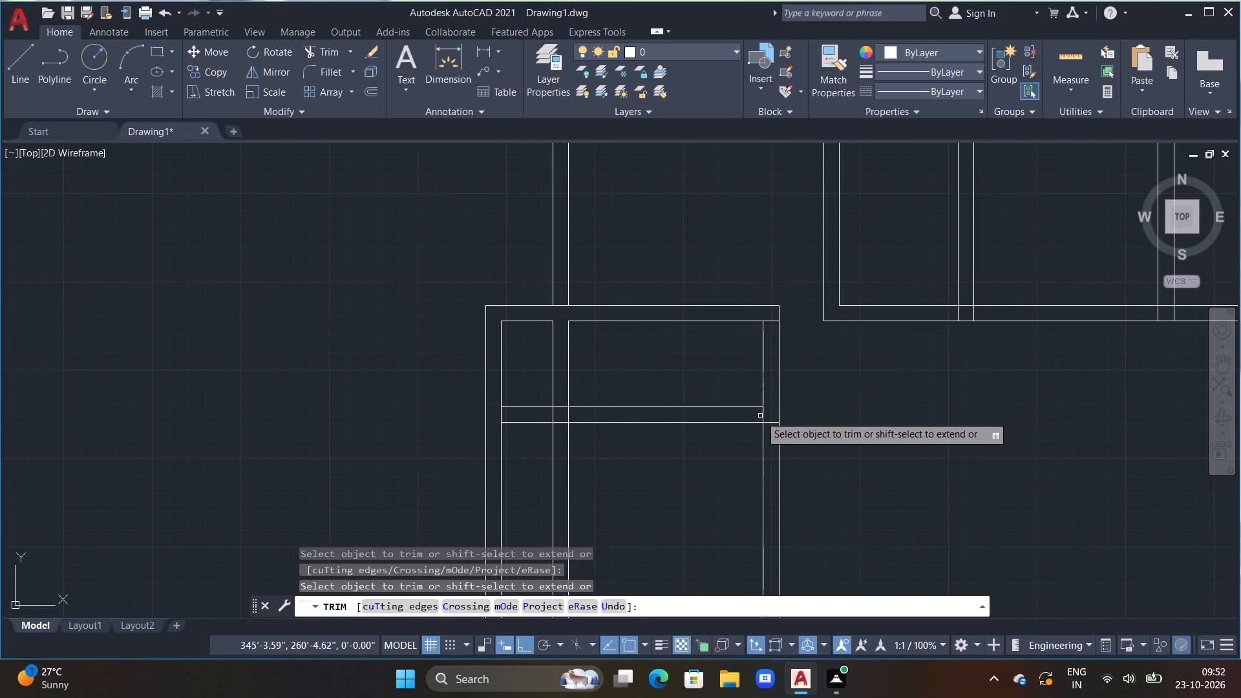
click(760, 416)
click(765, 410)
key(Escape)
key(Escape)
key(Escape)
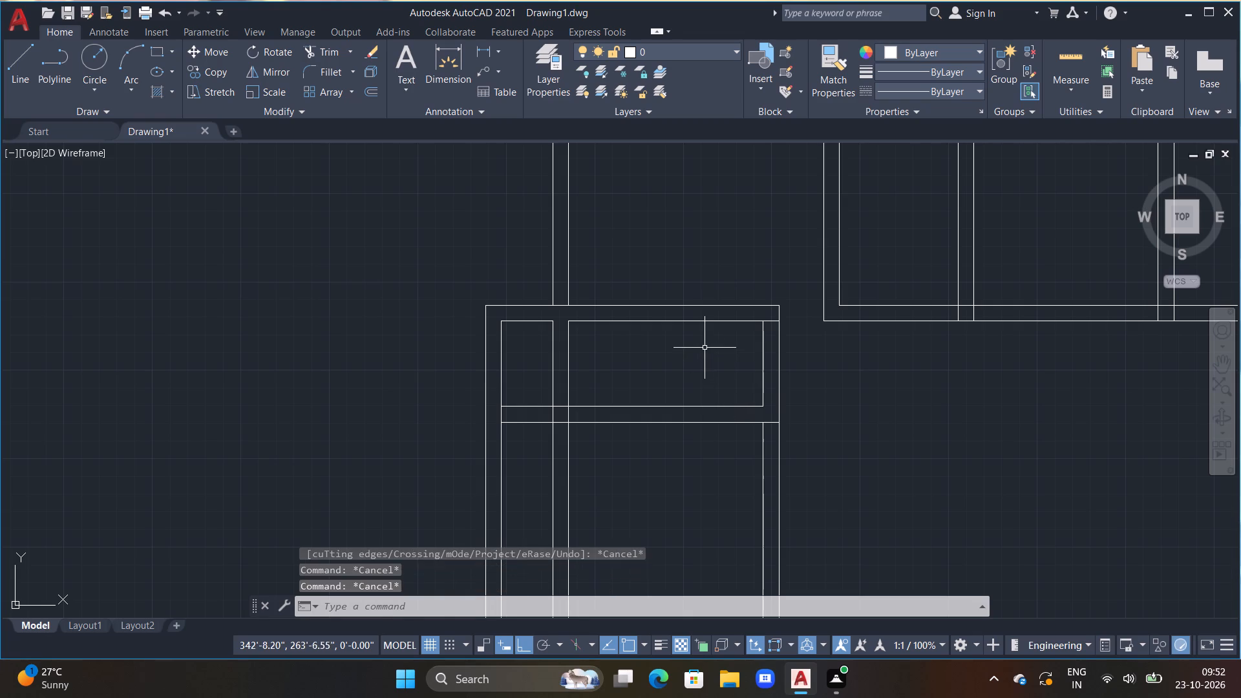
Offset the right vertical wall's inner line above the cross wall 1'6" leftward.
middle_drag(705, 348, 620, 314)
key(Escape)
text(off 1'6")
key(Return)
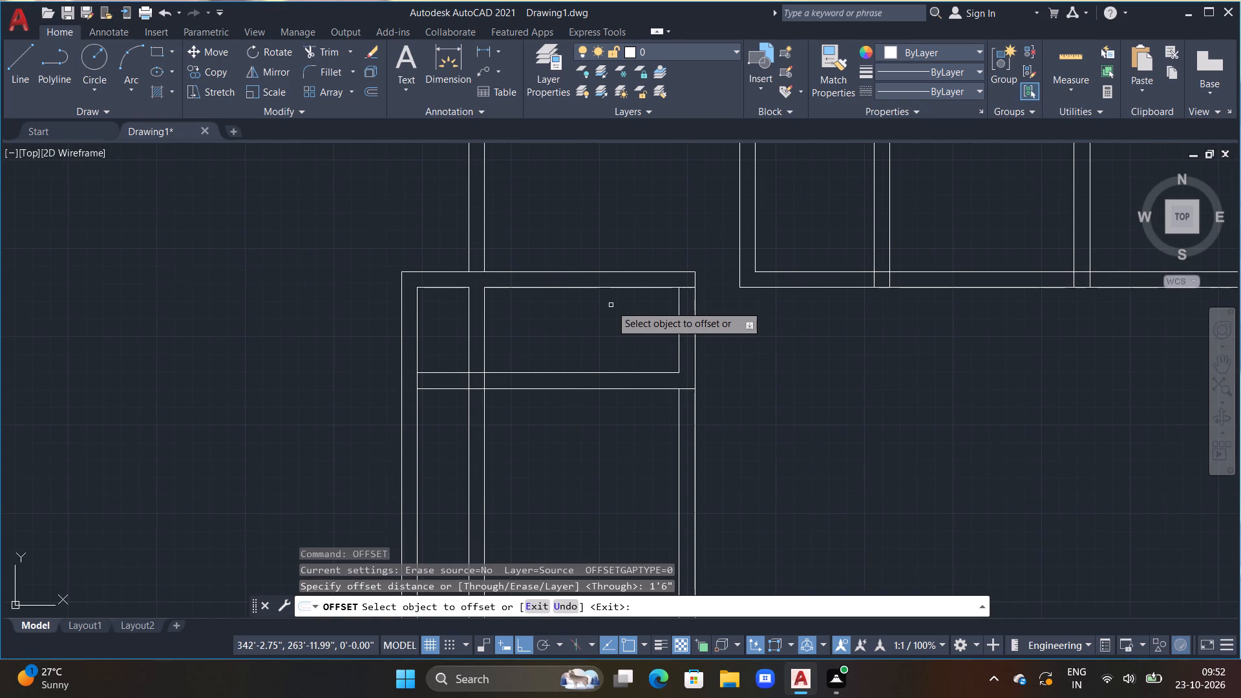
click(675, 321)
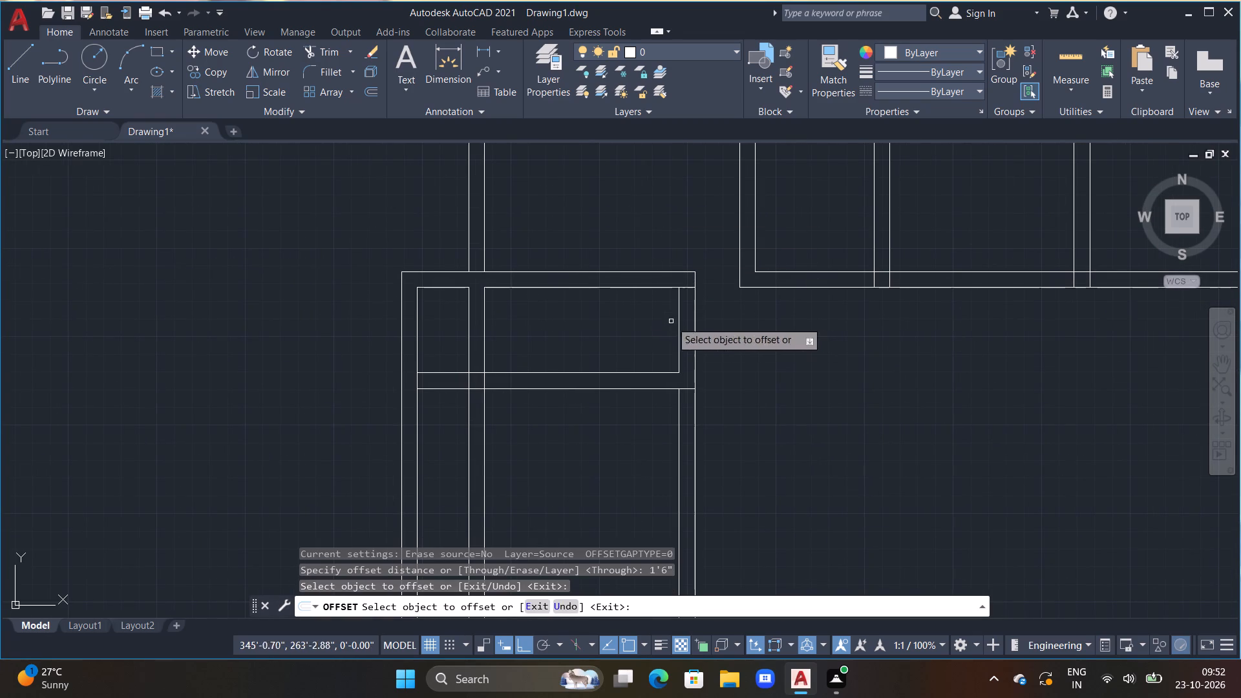
drag(677, 311, 670, 312)
click(633, 315)
key(Escape)
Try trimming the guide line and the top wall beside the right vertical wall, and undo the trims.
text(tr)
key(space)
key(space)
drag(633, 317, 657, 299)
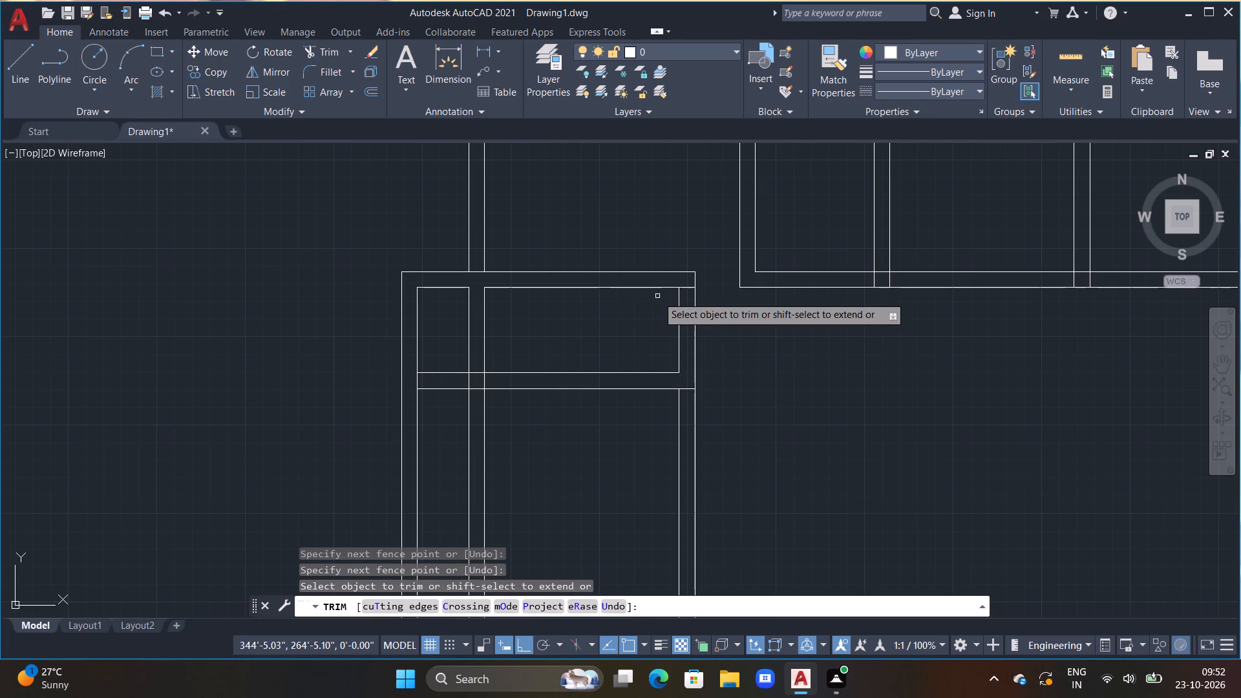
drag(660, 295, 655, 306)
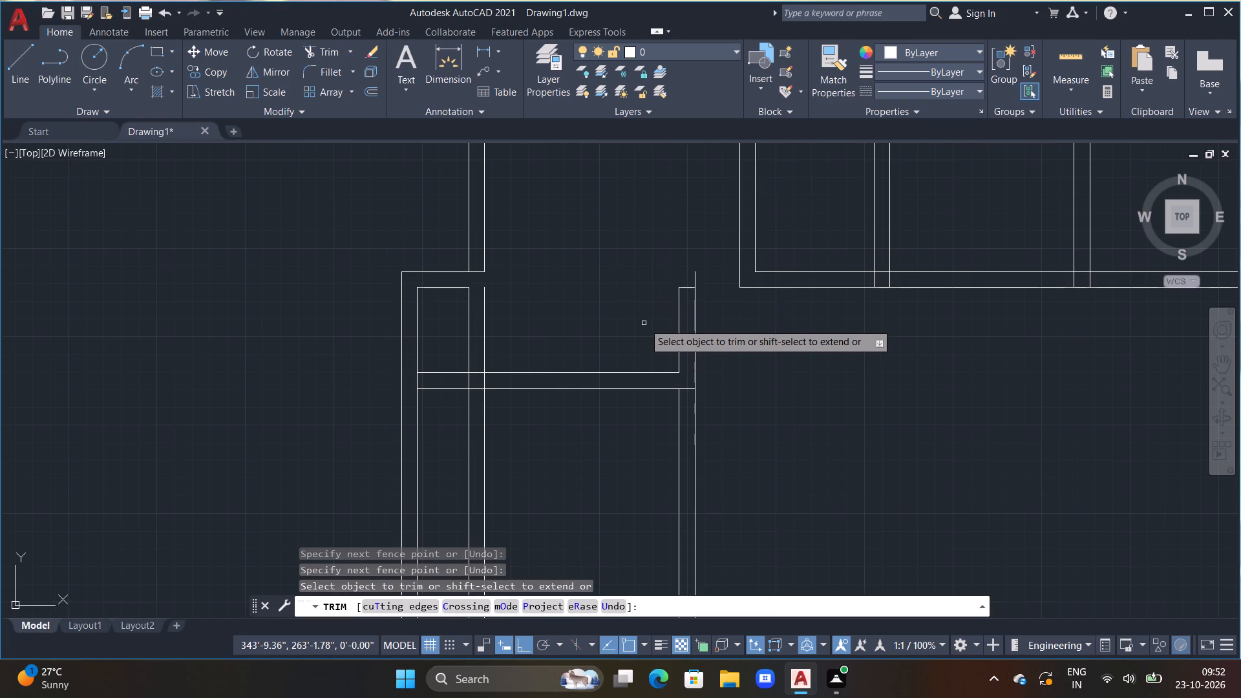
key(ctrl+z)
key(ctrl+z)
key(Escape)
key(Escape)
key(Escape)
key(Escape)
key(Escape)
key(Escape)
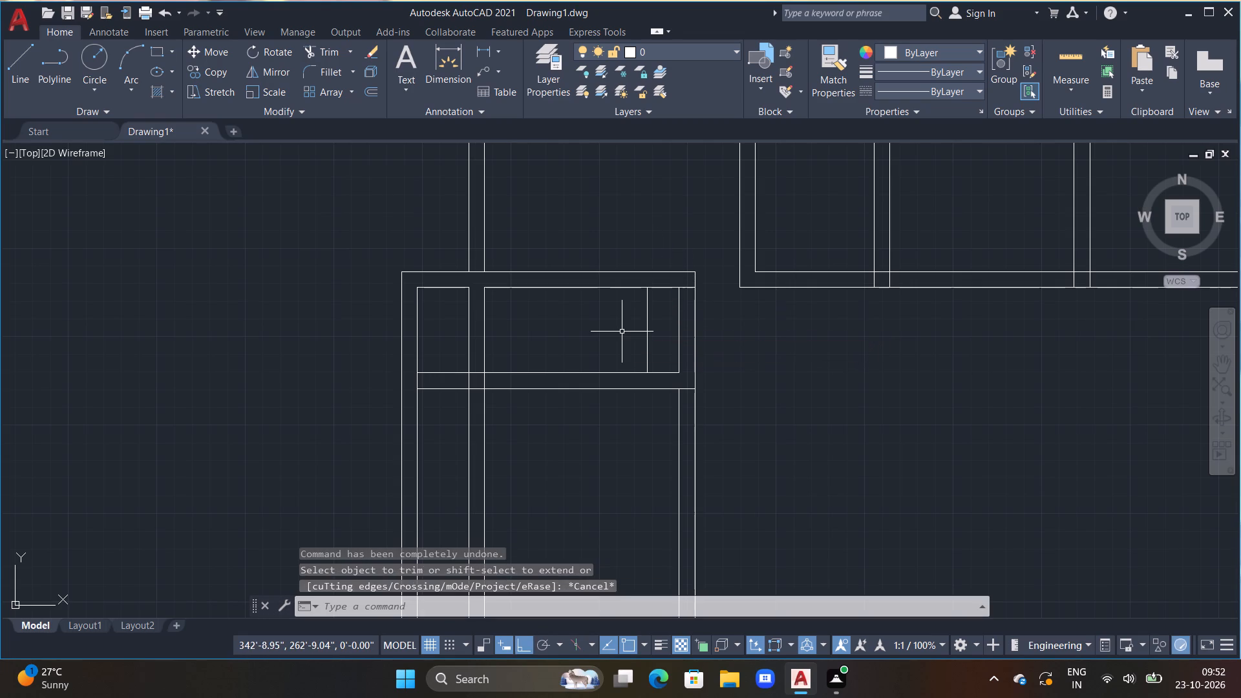
Extend the 1'6" guide line and the right vertical wall's inner line up to the top wall's outer line.
text(ex)
key(space)
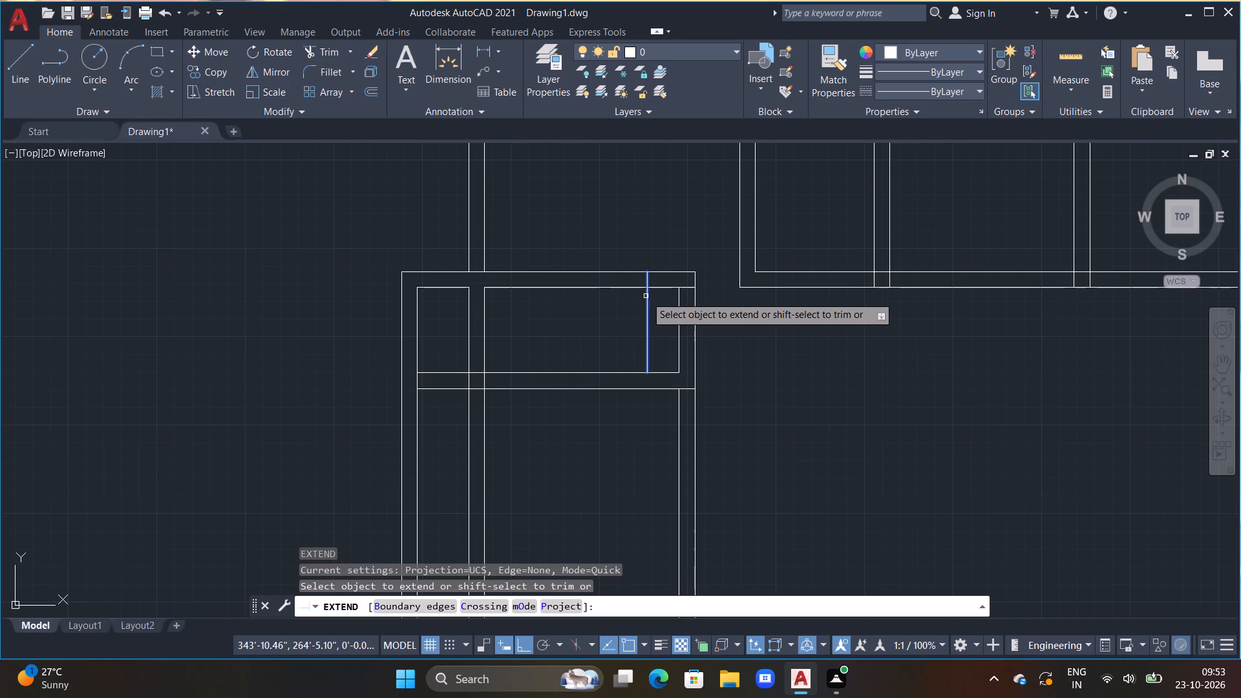
click(646, 296)
key(Escape)
key(Escape)
key(Escape)
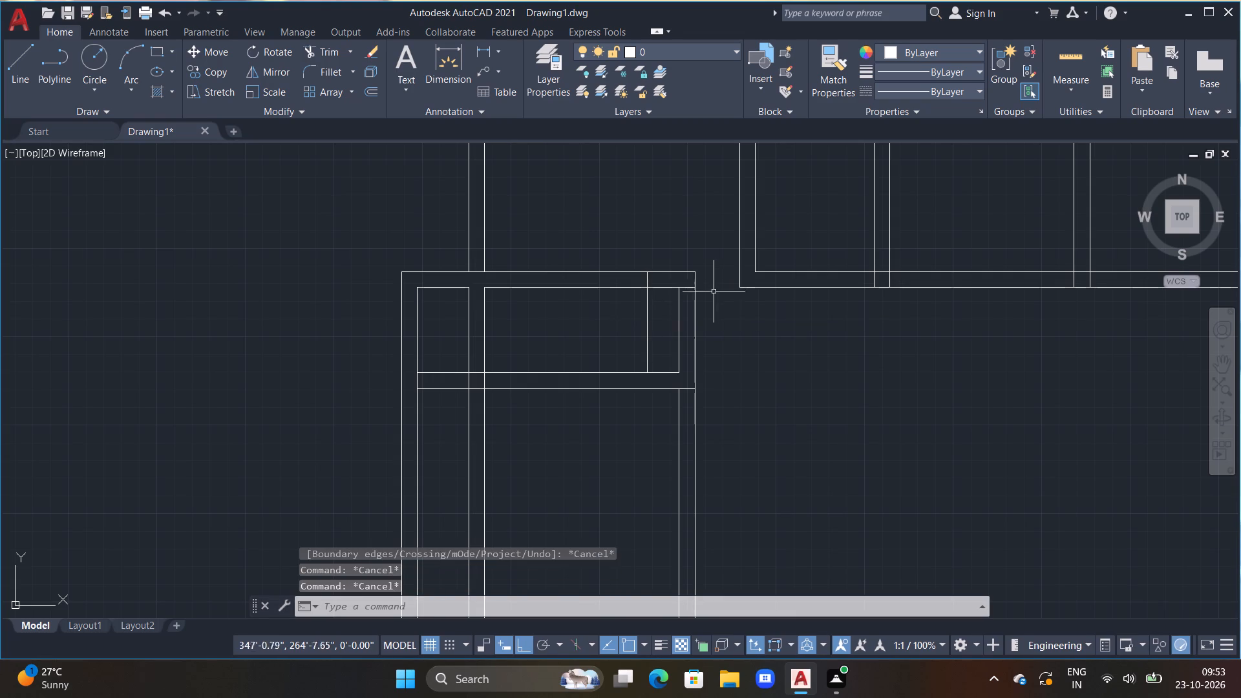
text(ex)
key(space)
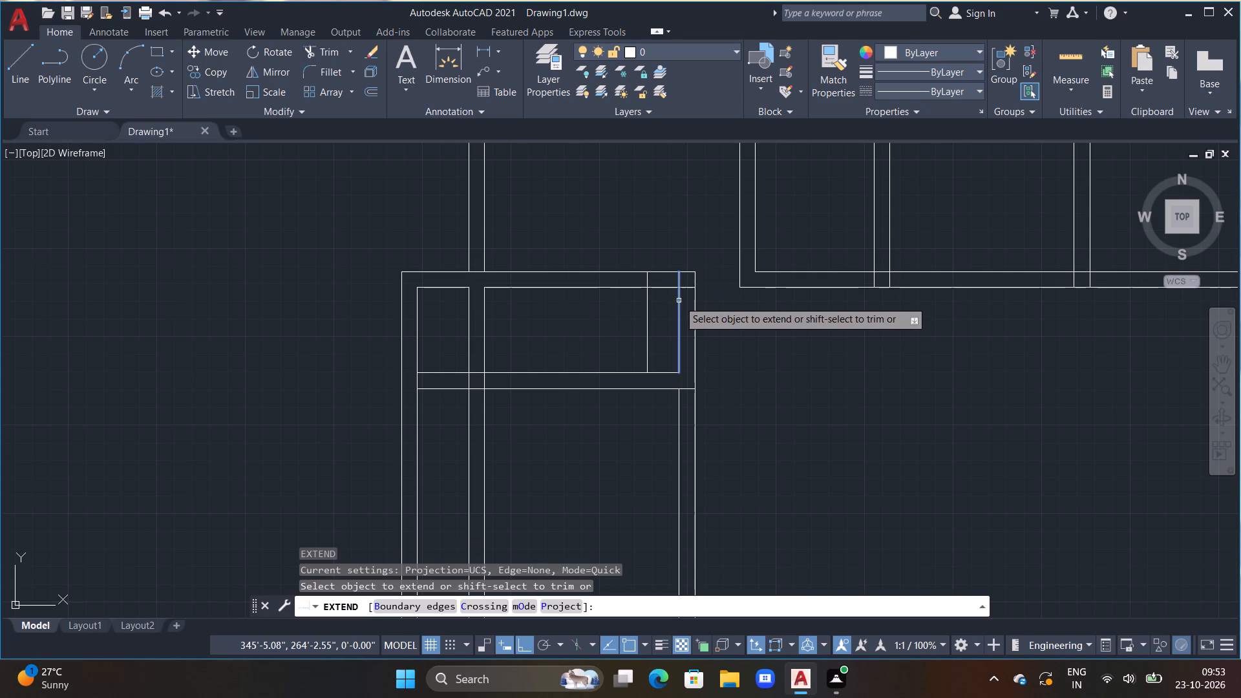
click(679, 298)
key(Escape)
Trim a 1'6" opening in the top wall beside the right vertical wall, removing the guide line below and the segment inside the wall.
key(t)
text(r)
key(space)
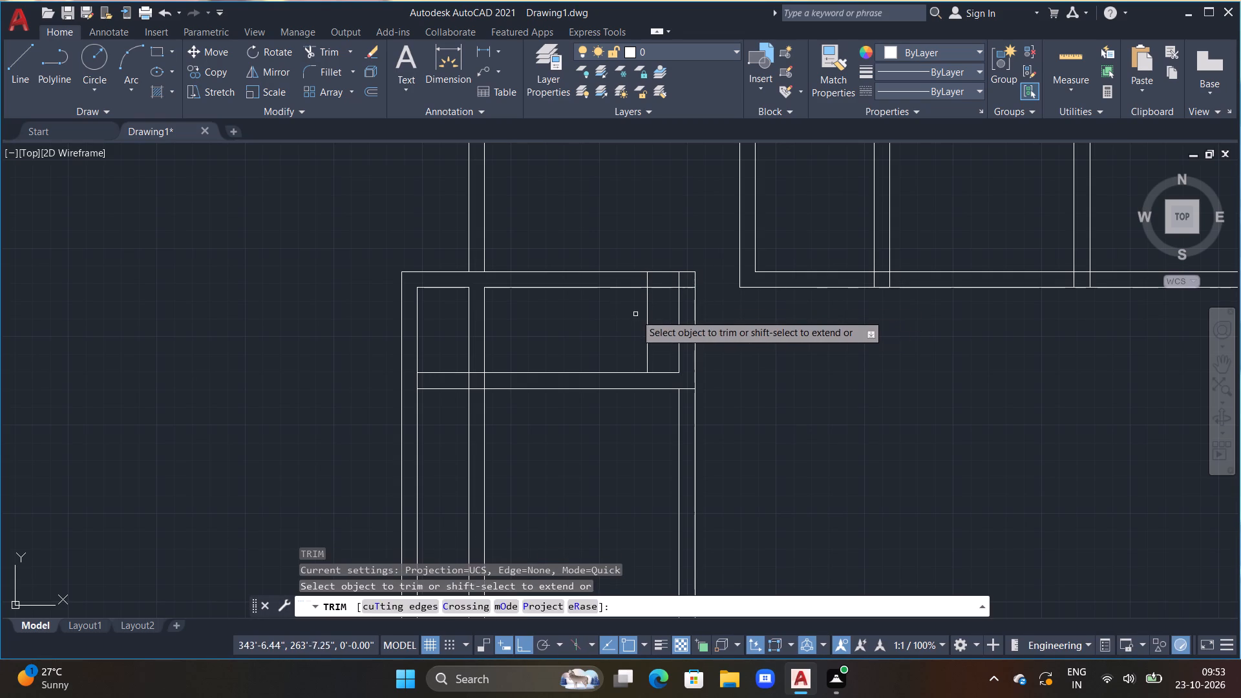
drag(635, 317, 655, 259)
click(686, 286)
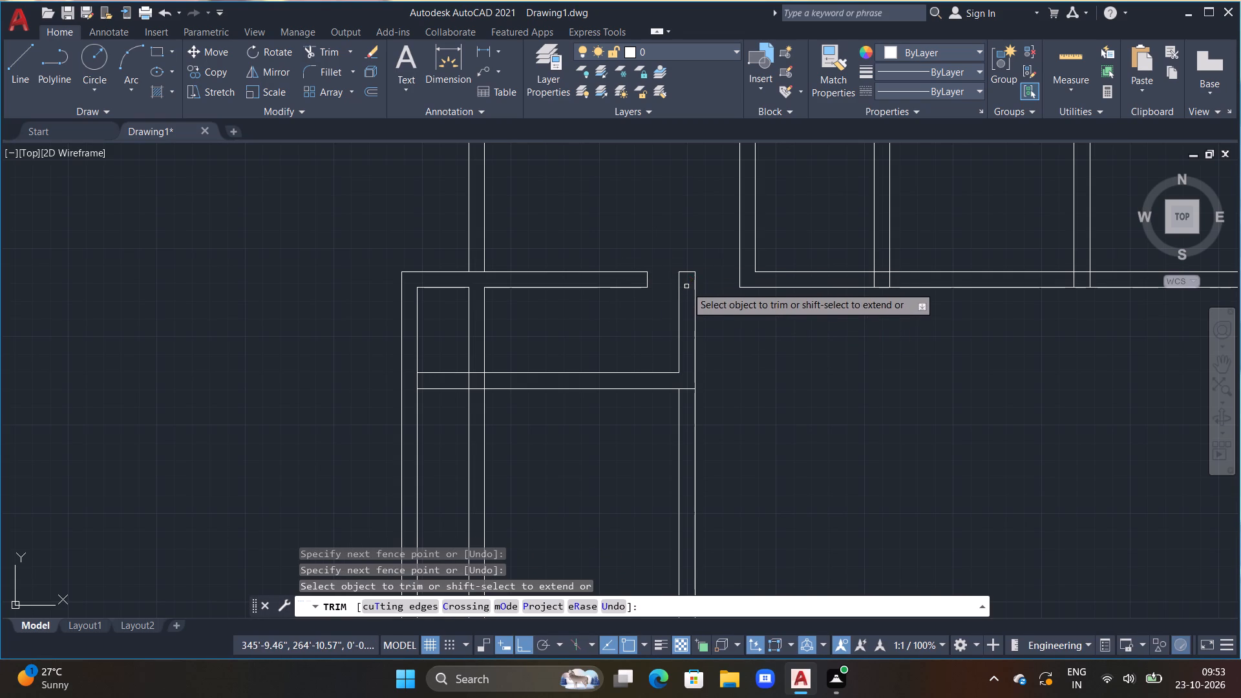
middle_drag(556, 329, 561, 319)
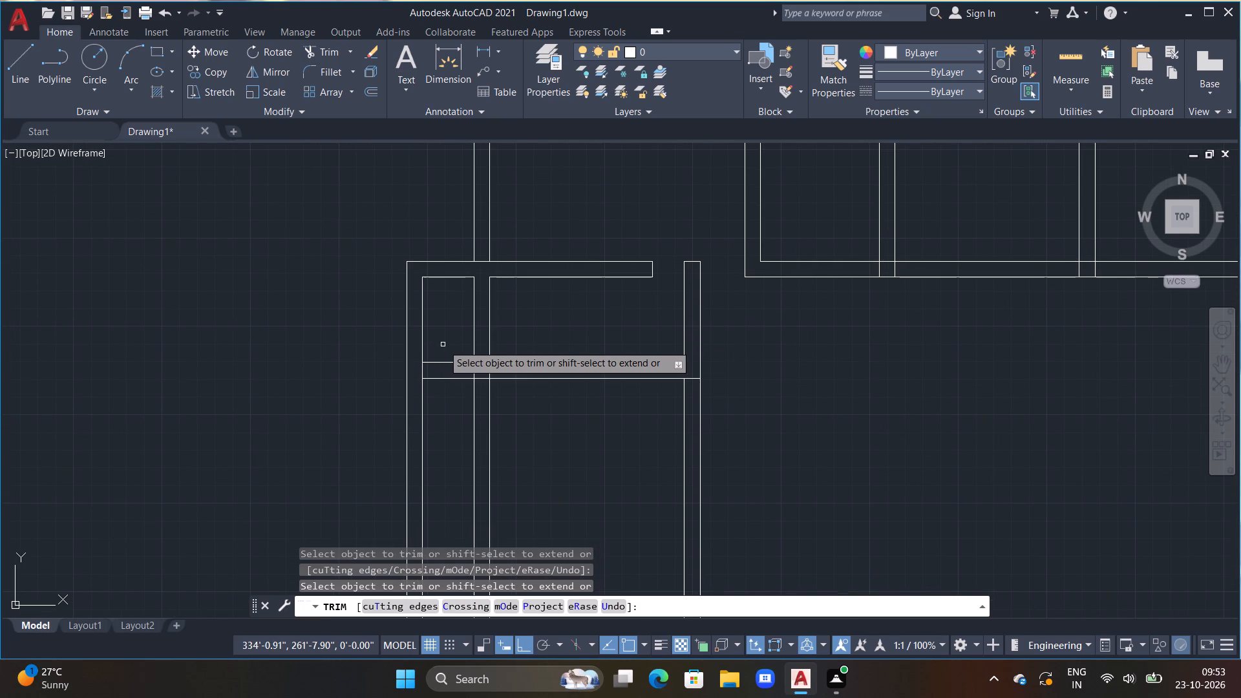
key(Escape)
key(Escape)
key(Escape)
key(Escape)
key(Escape)
key(Escape)
key(Escape)
Extend both lines of the cross wall leftward to the left wall's outer line.
middle_drag(449, 339, 485, 324)
text(ex)
key(space)
click(468, 346)
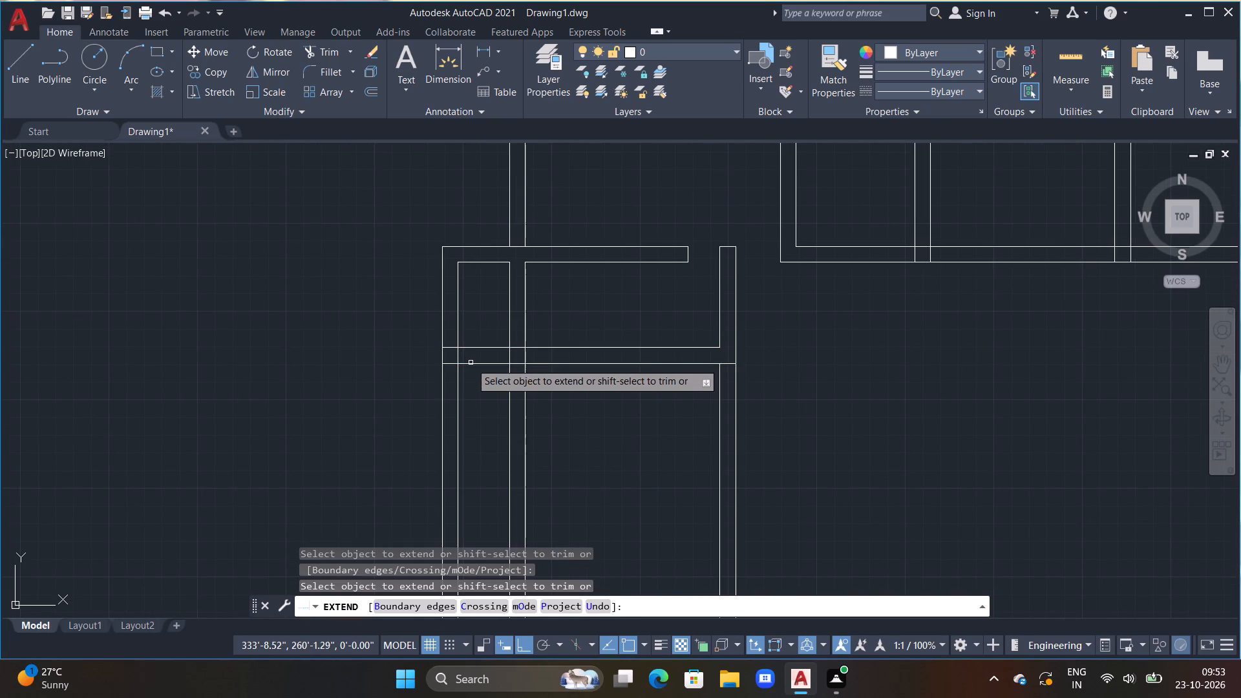
click(471, 363)
key(Escape)
Trim the left wall's inner line and the cross wall's lower line where they overlap at the left corner.
text(tr)
key(space)
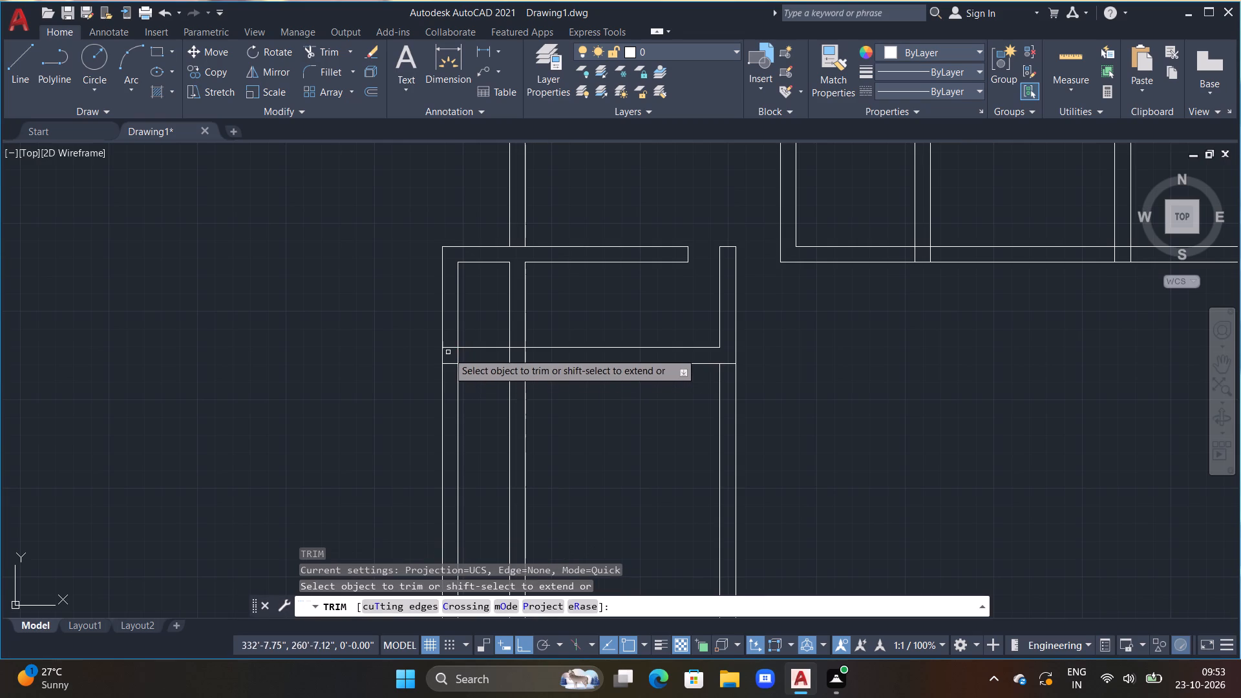
click(457, 353)
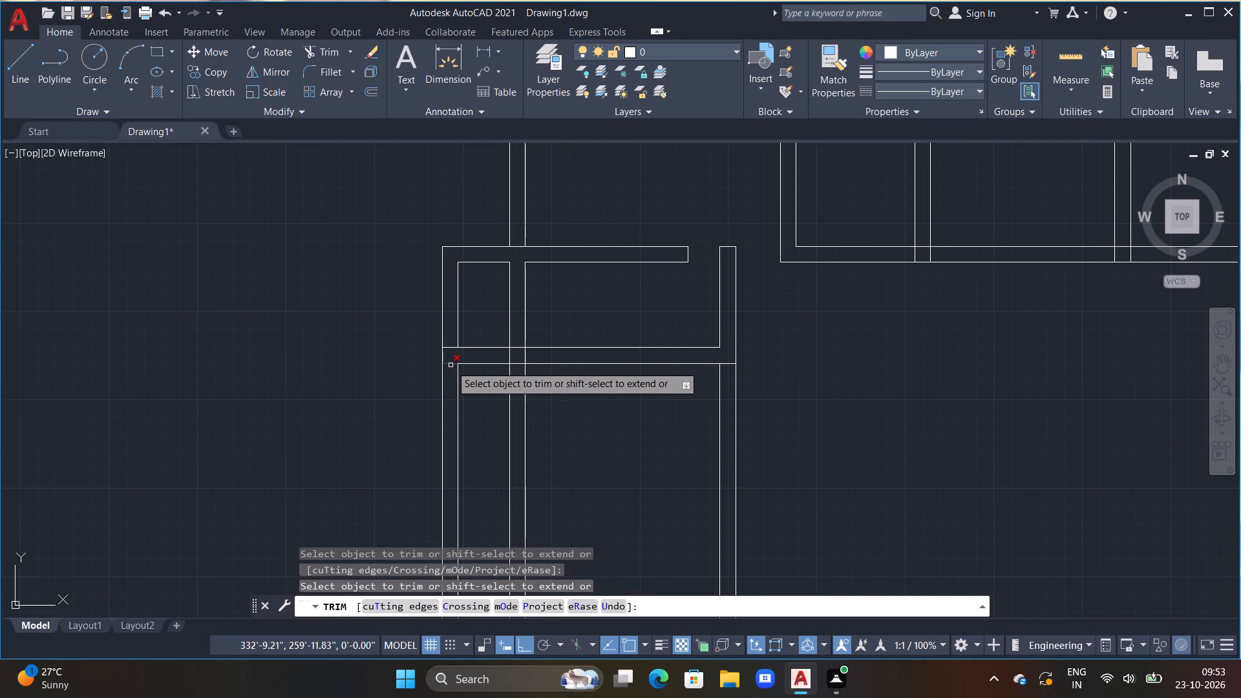
click(451, 364)
Trim the middle vertical wall's two lines below and inside the cross wall so they stop at its upper line.
drag(486, 392, 542, 416)
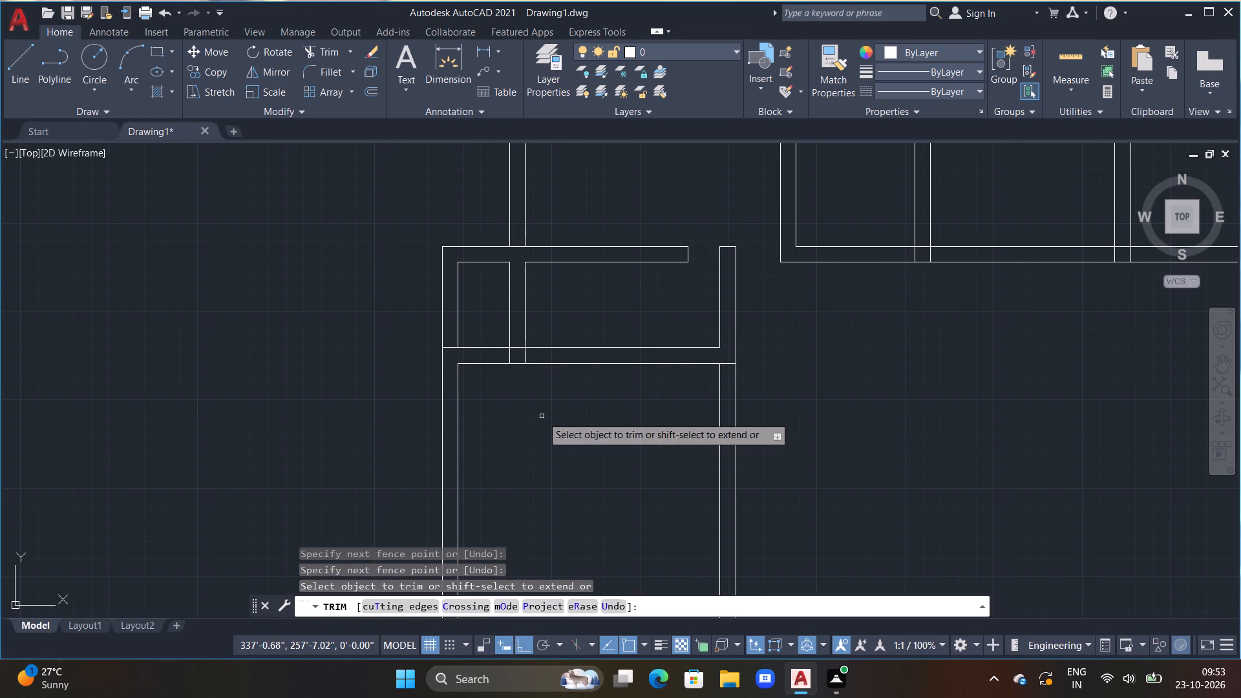
scroll(540, 416, down, 1)
middle_drag(539, 414, 541, 422)
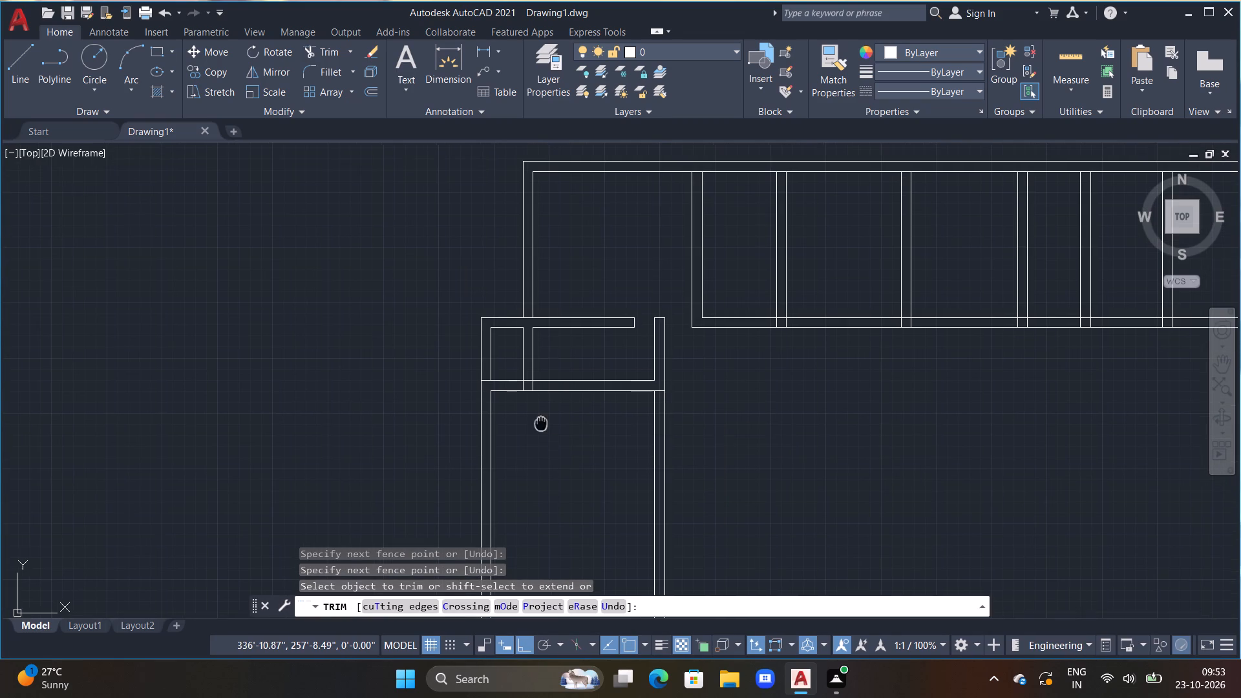
middle_drag(541, 422, 542, 423)
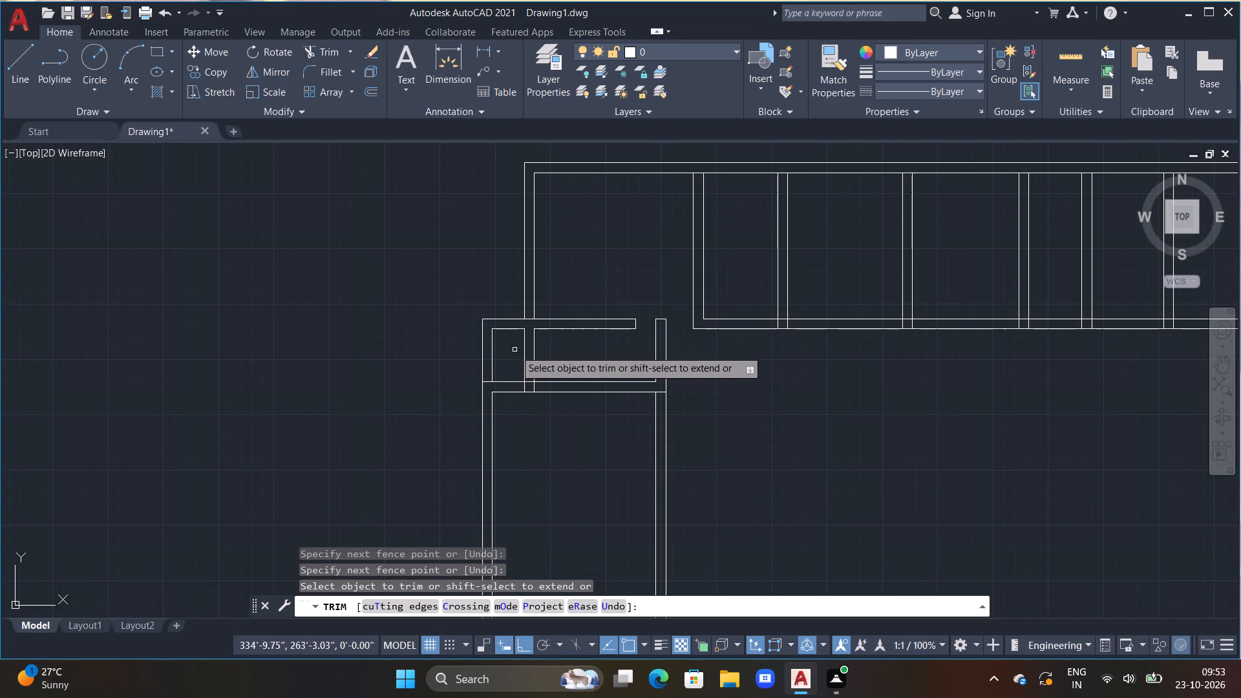
middle_drag(580, 349, 605, 342)
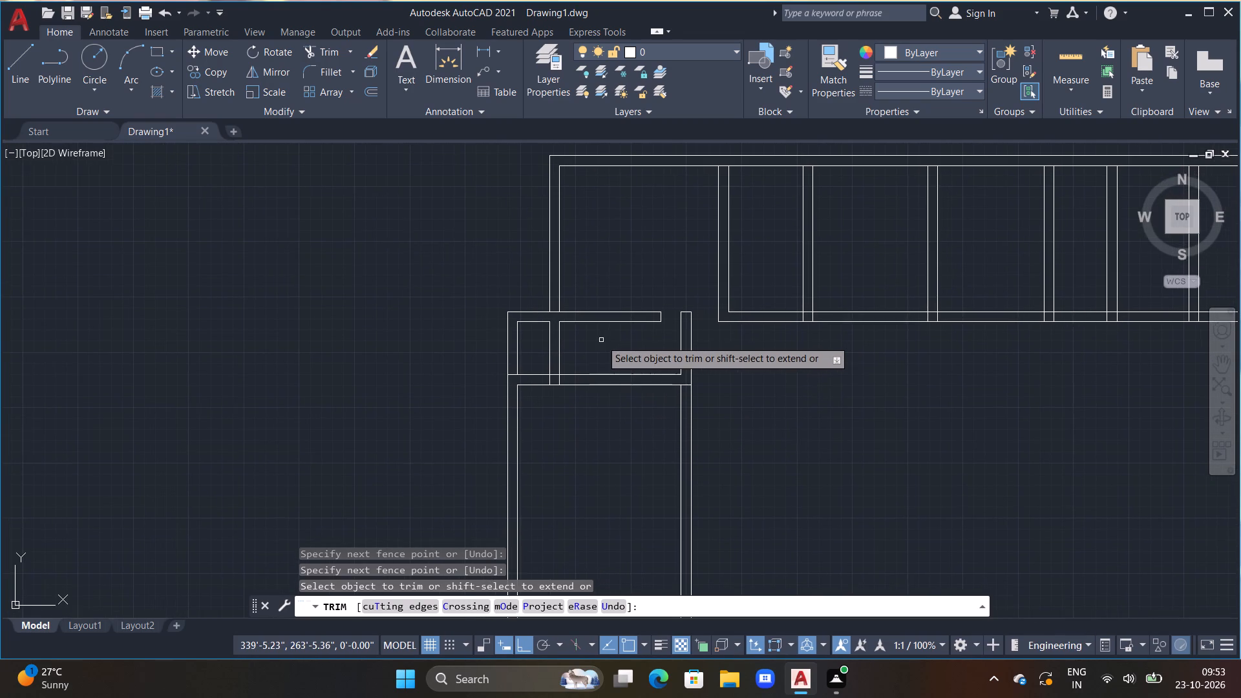
scroll(601, 340, up, 1)
middle_drag(601, 340, 625, 333)
scroll(624, 333, down, 1)
middle_drag(608, 332, 613, 339)
scroll(611, 339, up, 1)
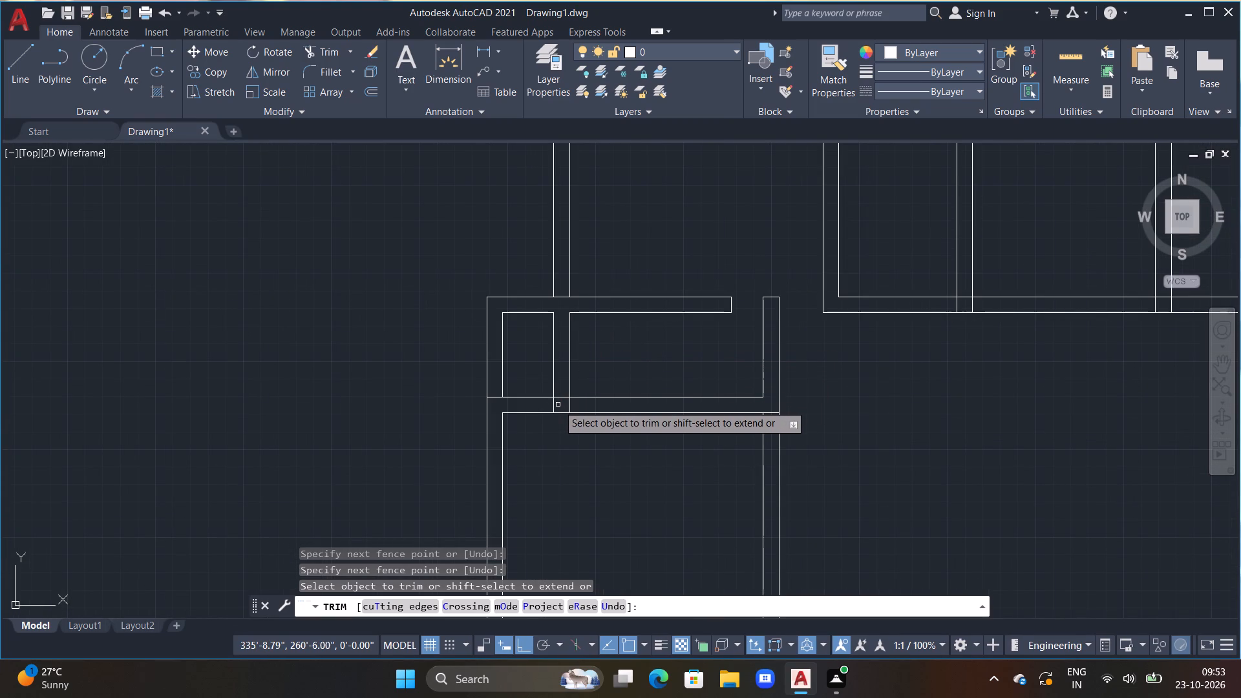
drag(544, 405, 569, 407)
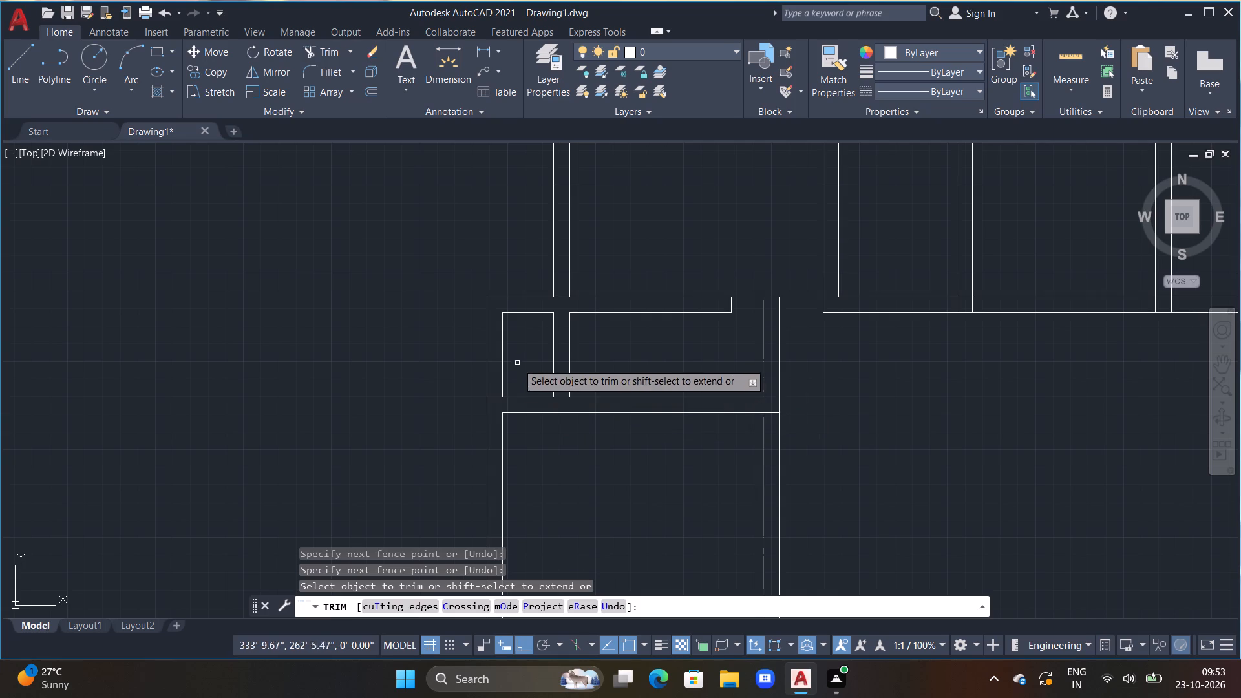
key(Escape)
key(Escape)
Draw a line from the small left compartment's inner upper-left corner 2' down, then 2'5" across to the middle vertical wall.
text(l)
key(space)
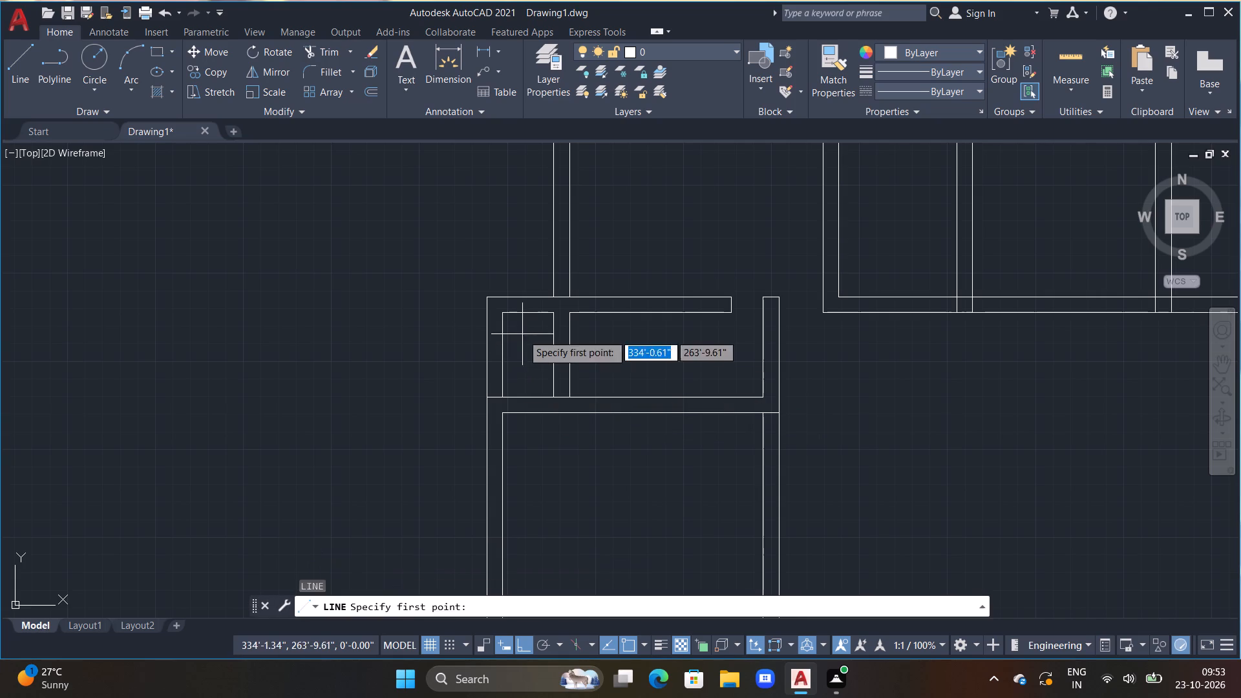
click(499, 315)
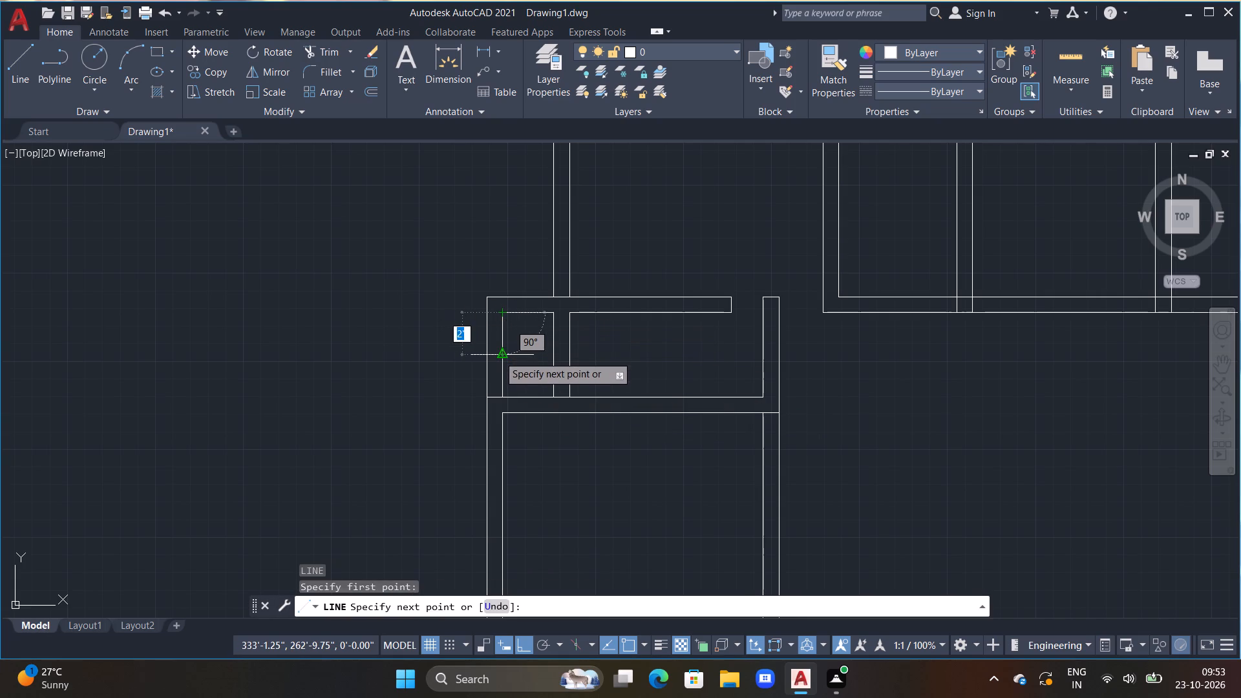
drag(499, 355, 506, 356)
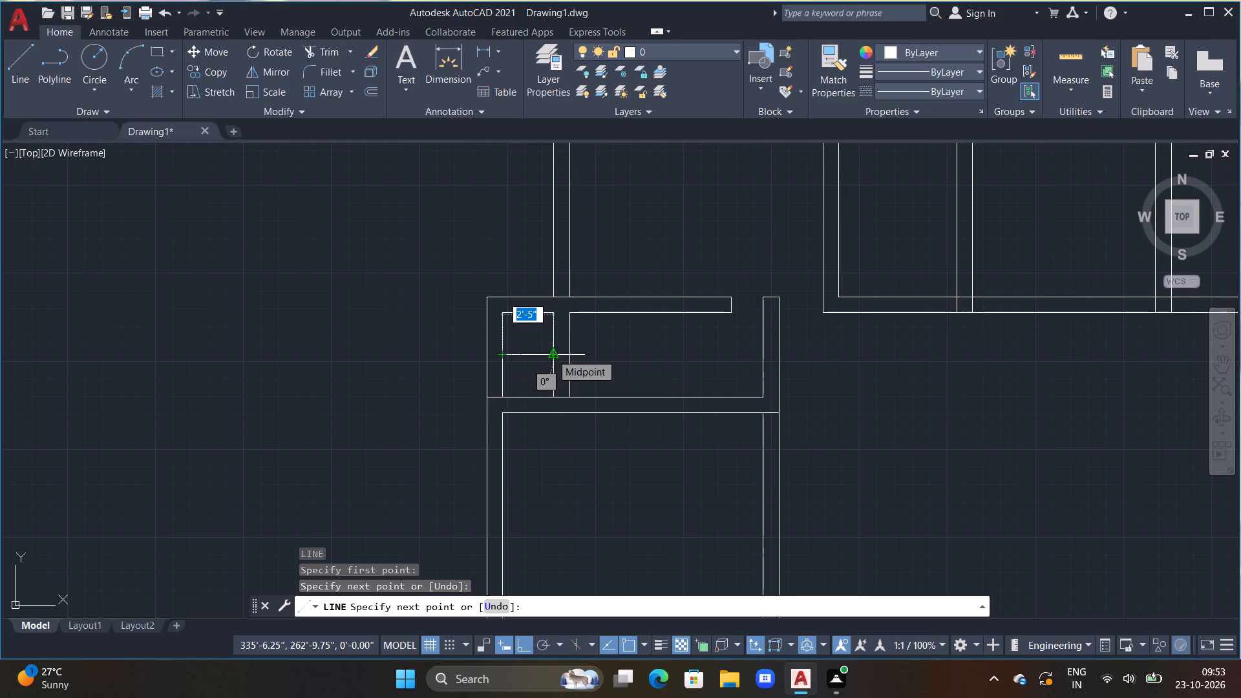
click(551, 354)
key(Escape)
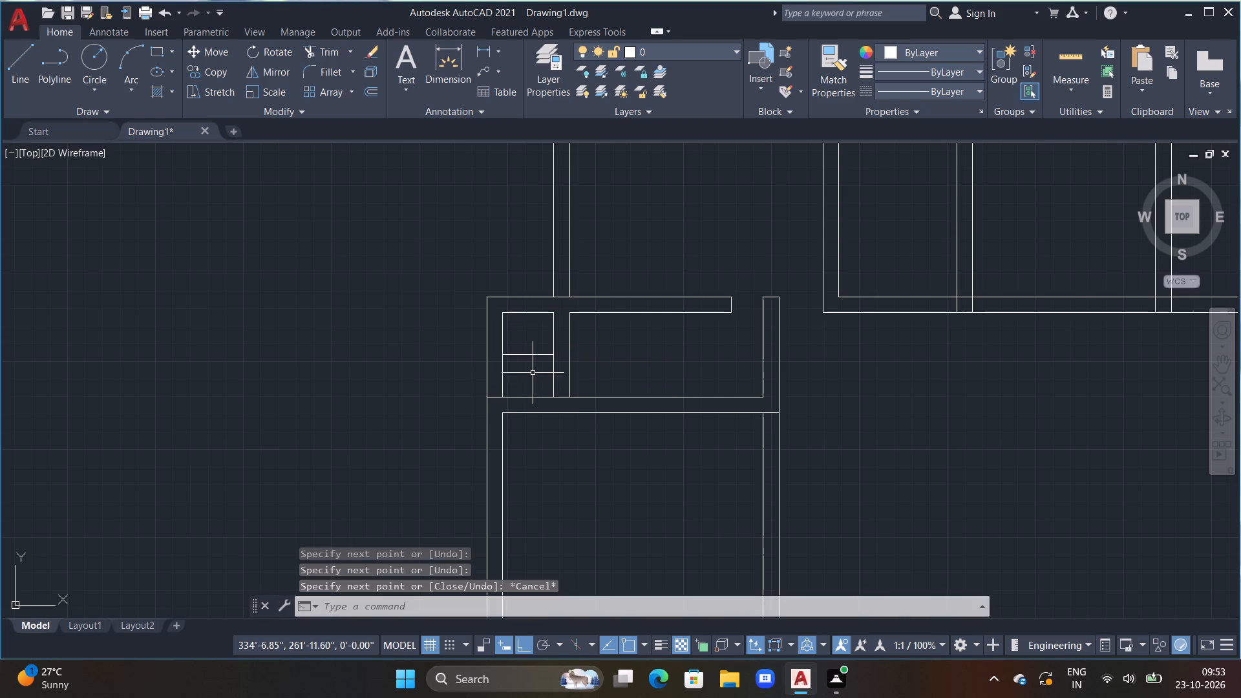
Draw a horizontal guide line about 4'2" long below the compartment's bottom line, from the middle wall's right line past the left wall.
scroll(533, 373, up, 1)
middle_drag(533, 373, 544, 360)
text(l)
key(space)
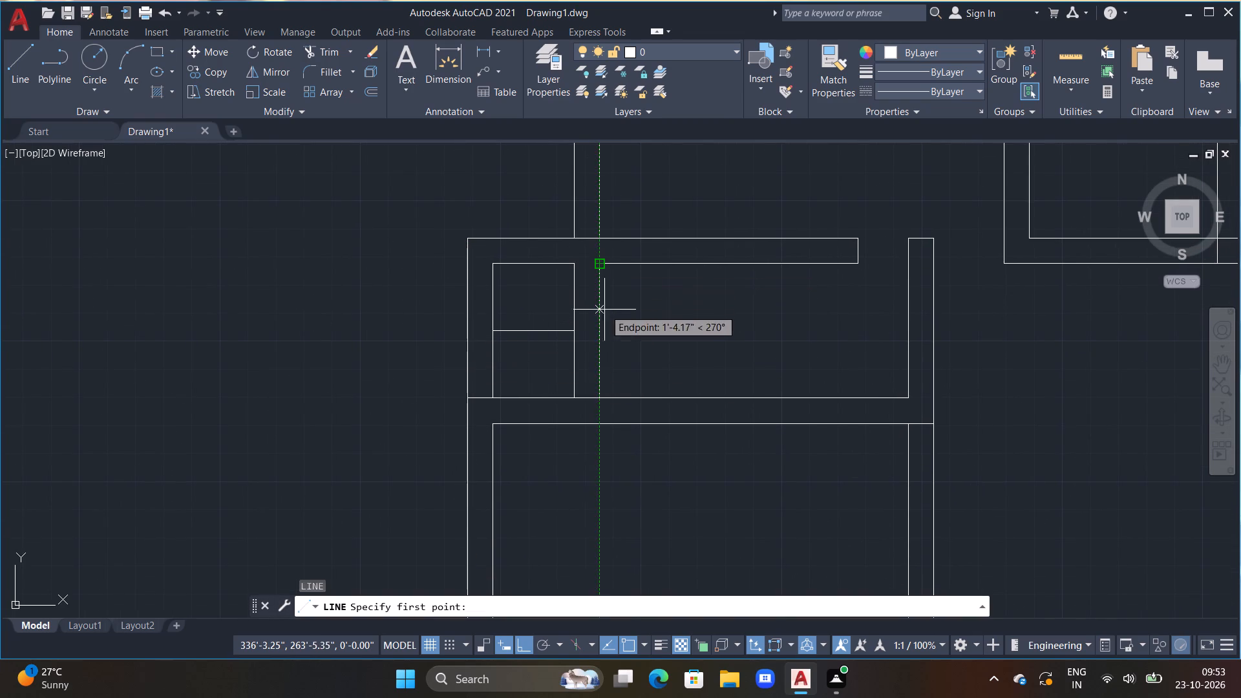
click(599, 343)
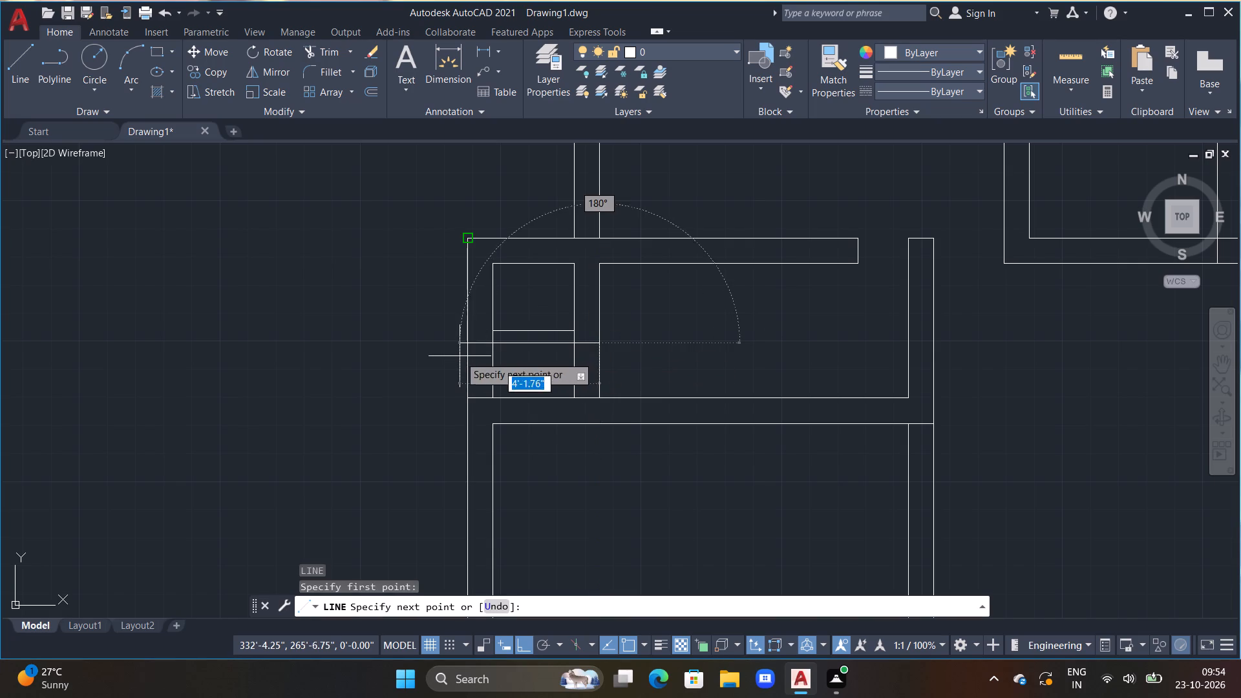
click(459, 355)
key(Escape)
Trim the left and middle wall lines between the guide line and cross wall, clear the compartment's corner stubs, and remove the guide line.
text(tr)
key(space)
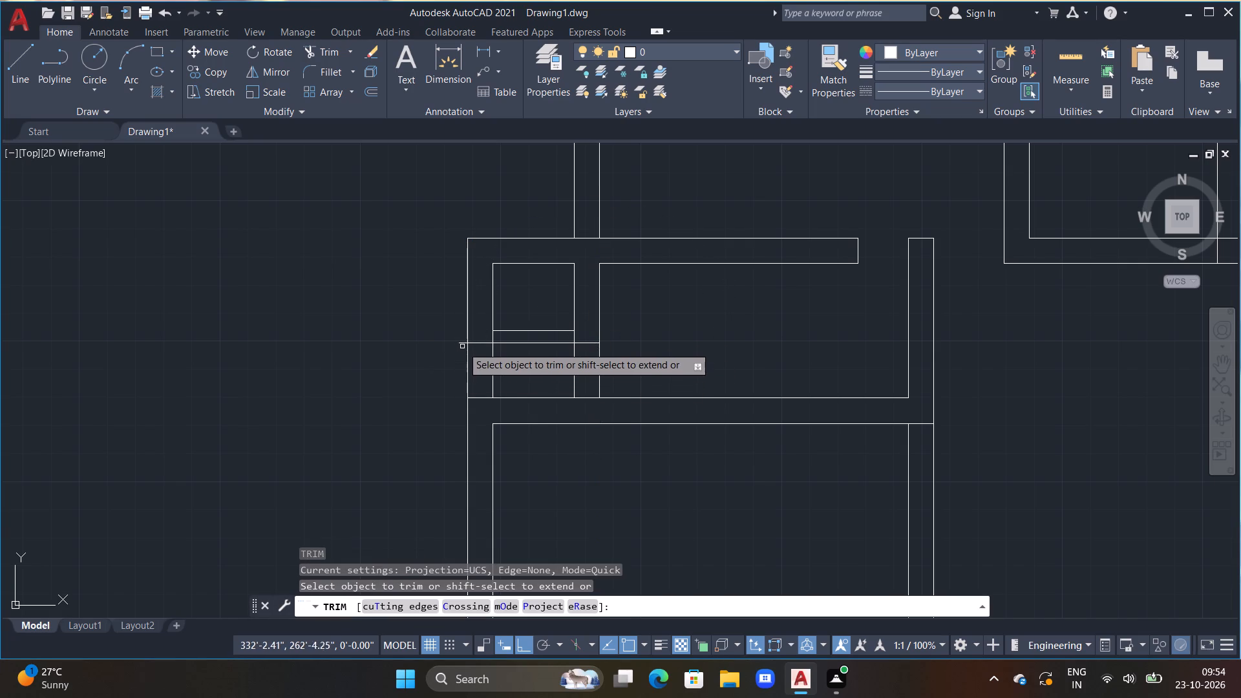
click(462, 343)
drag(441, 358, 497, 361)
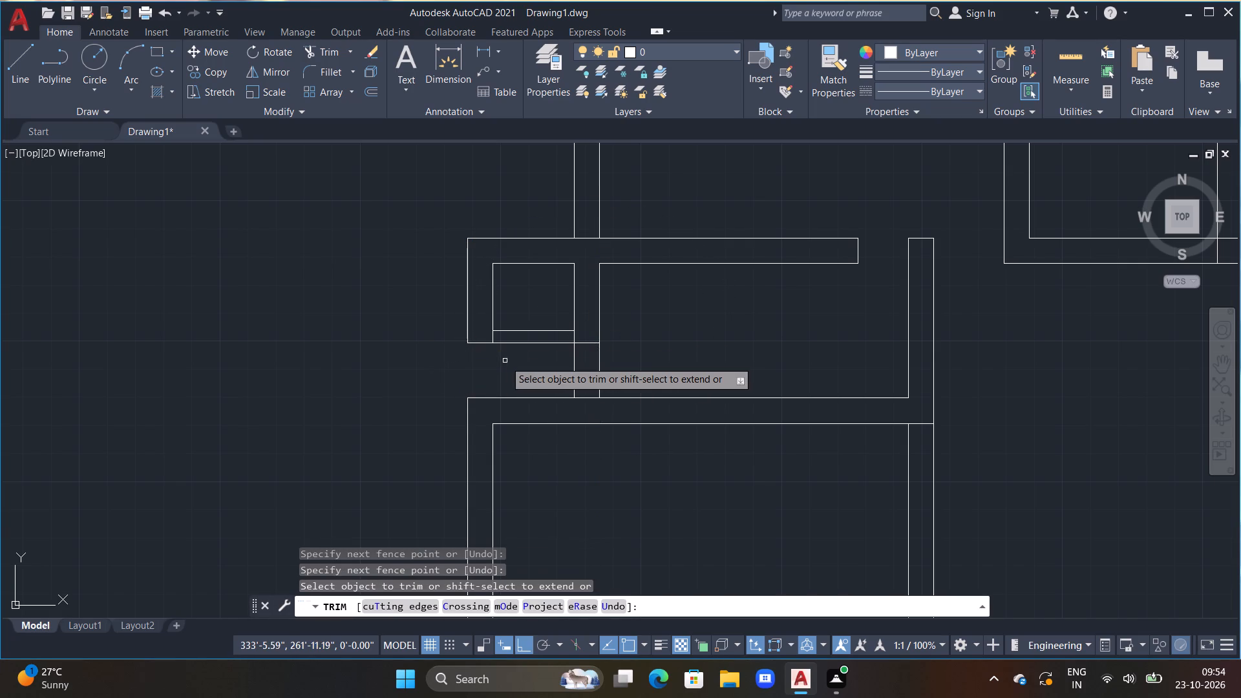
click(491, 338)
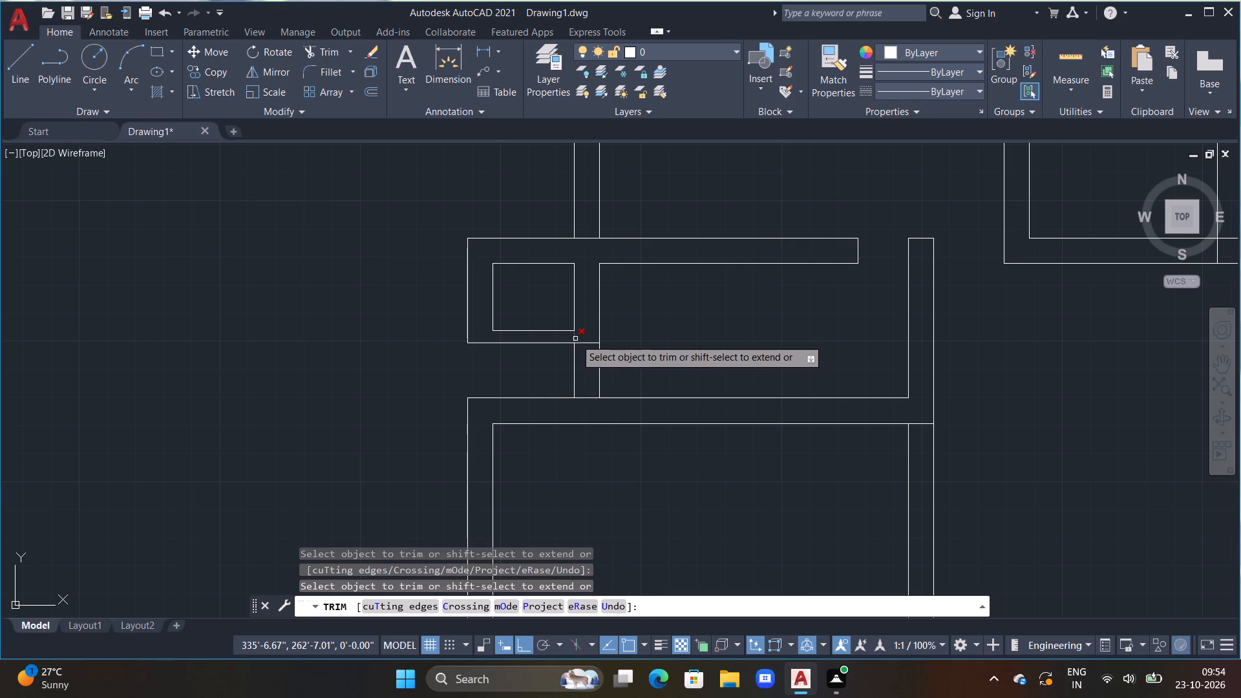
click(575, 339)
drag(556, 361, 604, 362)
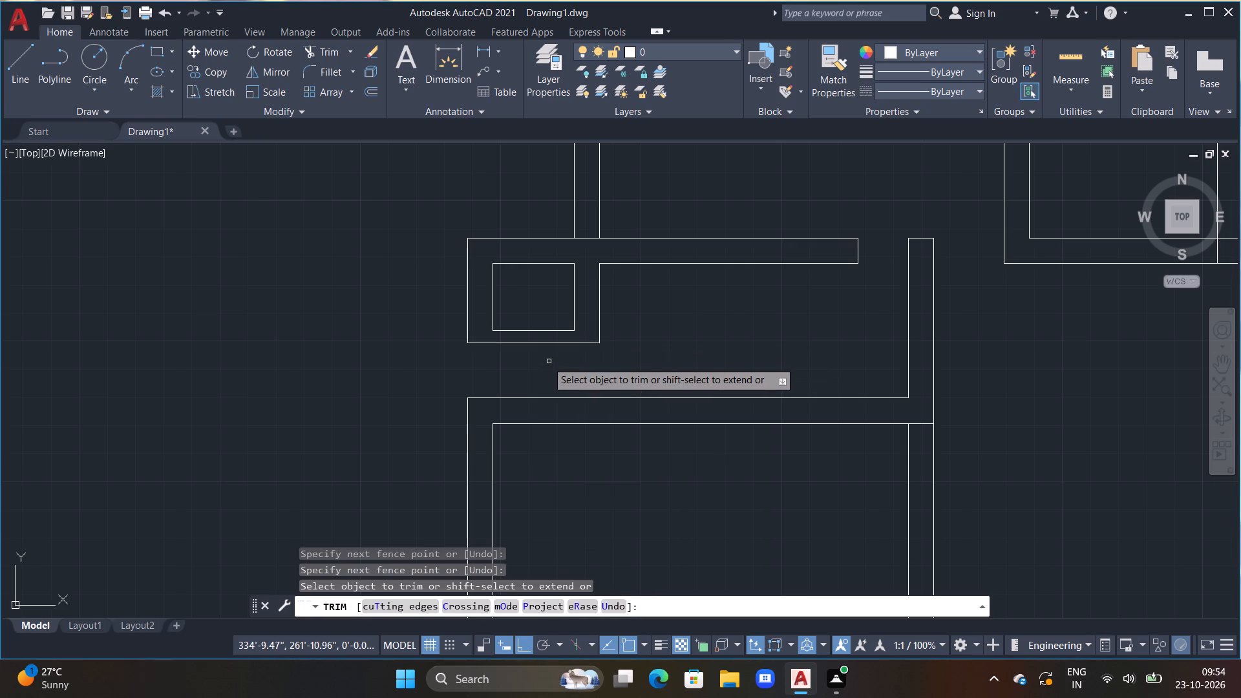
middle_drag(533, 359, 538, 376)
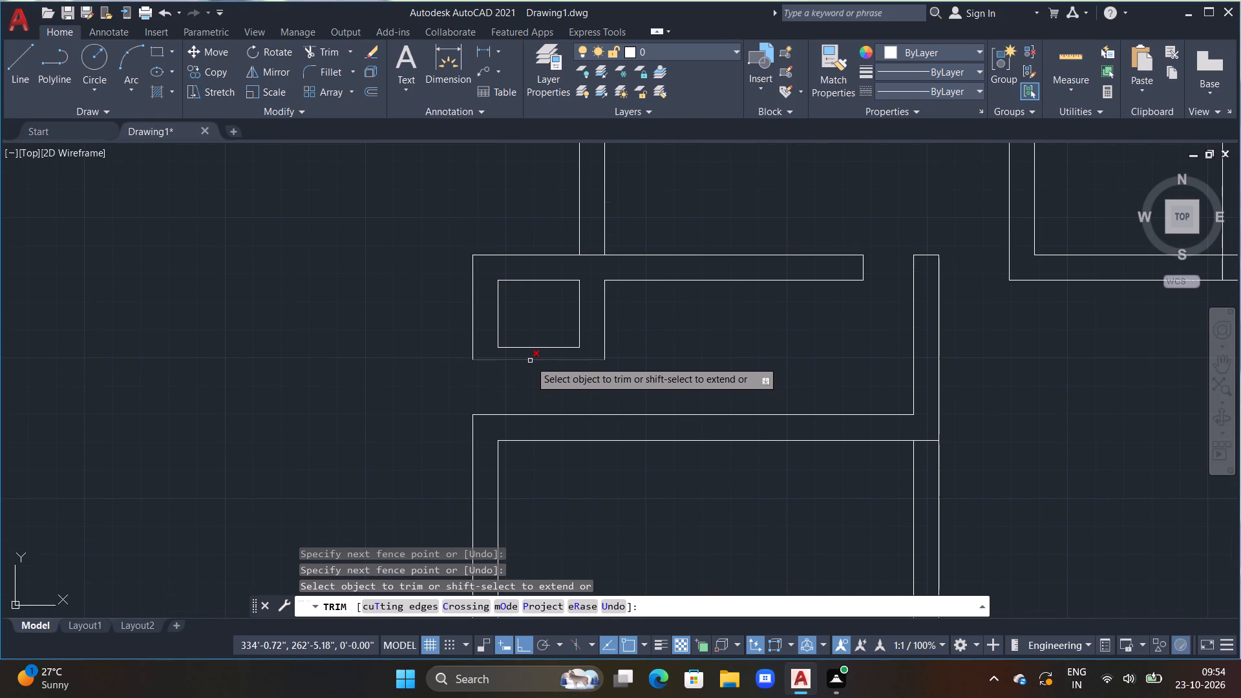
click(529, 361)
key(Escape)
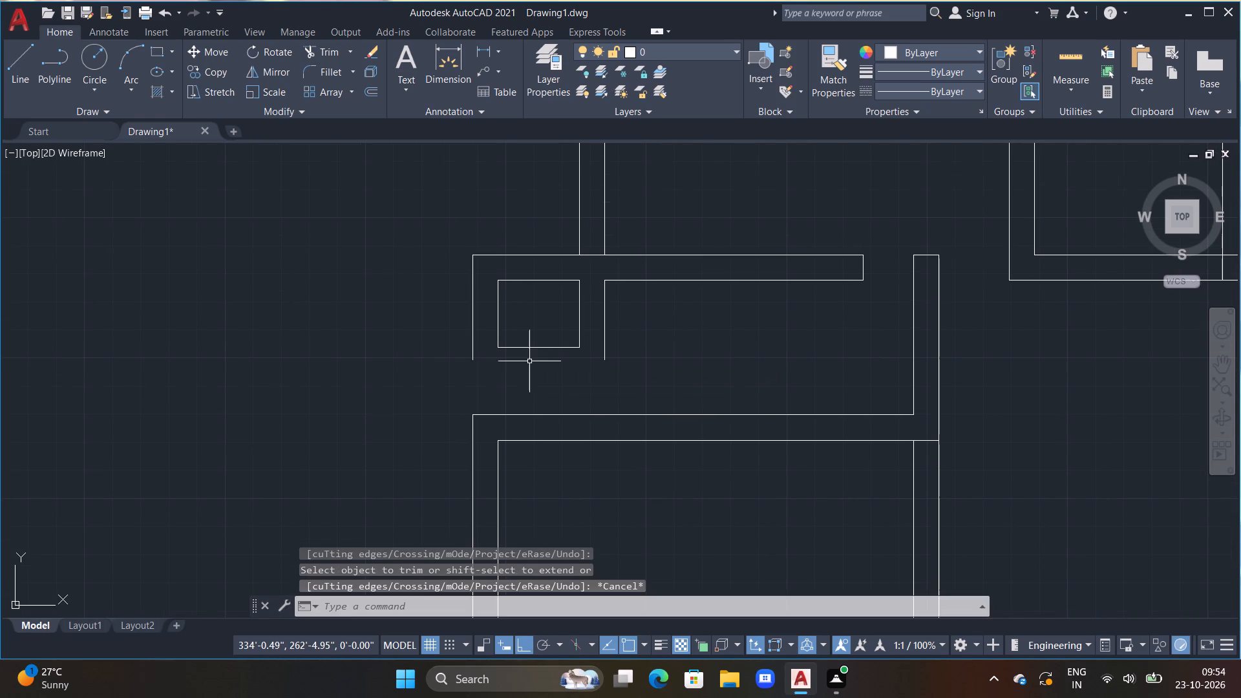
Close the compartment's outer outline with lines about 4" down from the left wall end, across, and up to the middle wall's right line.
text(l)
key(space)
click(470, 359)
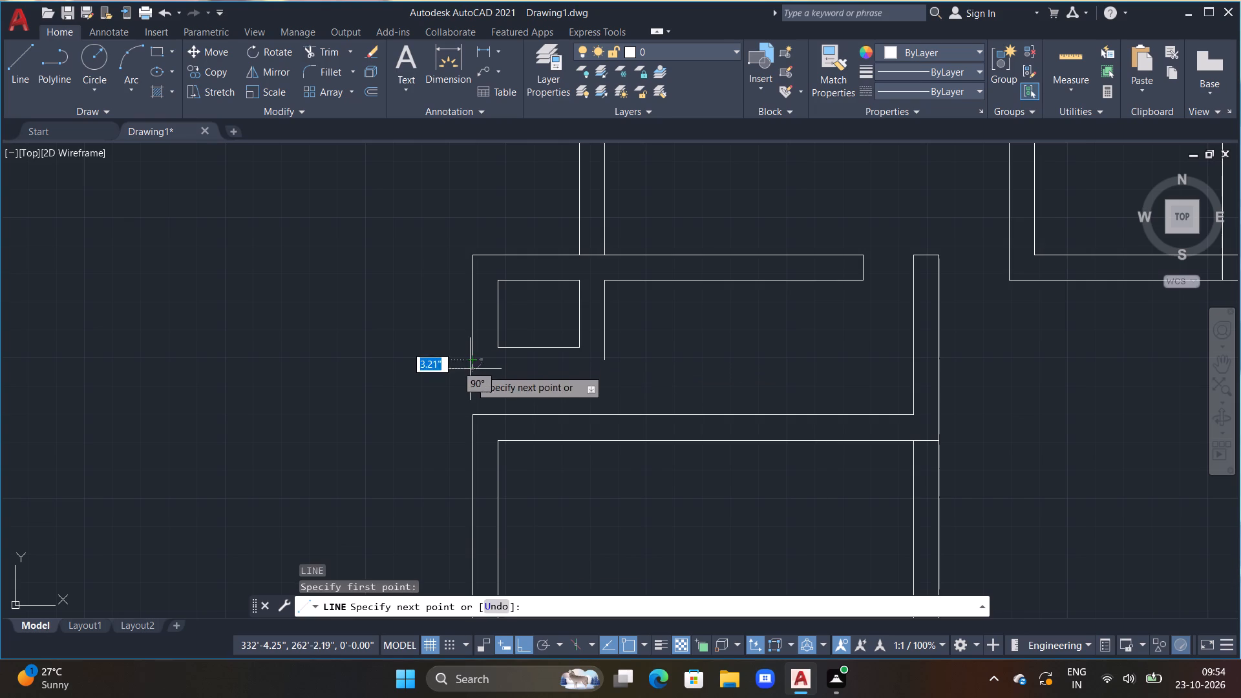
click(470, 372)
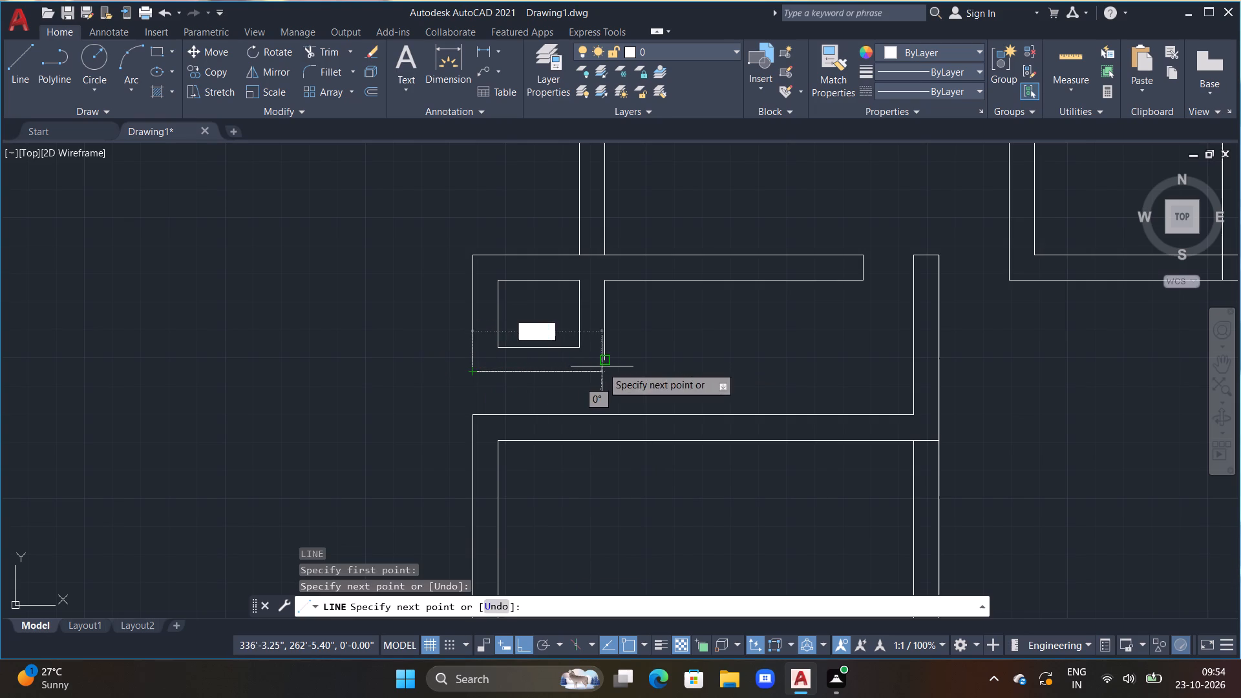
click(604, 373)
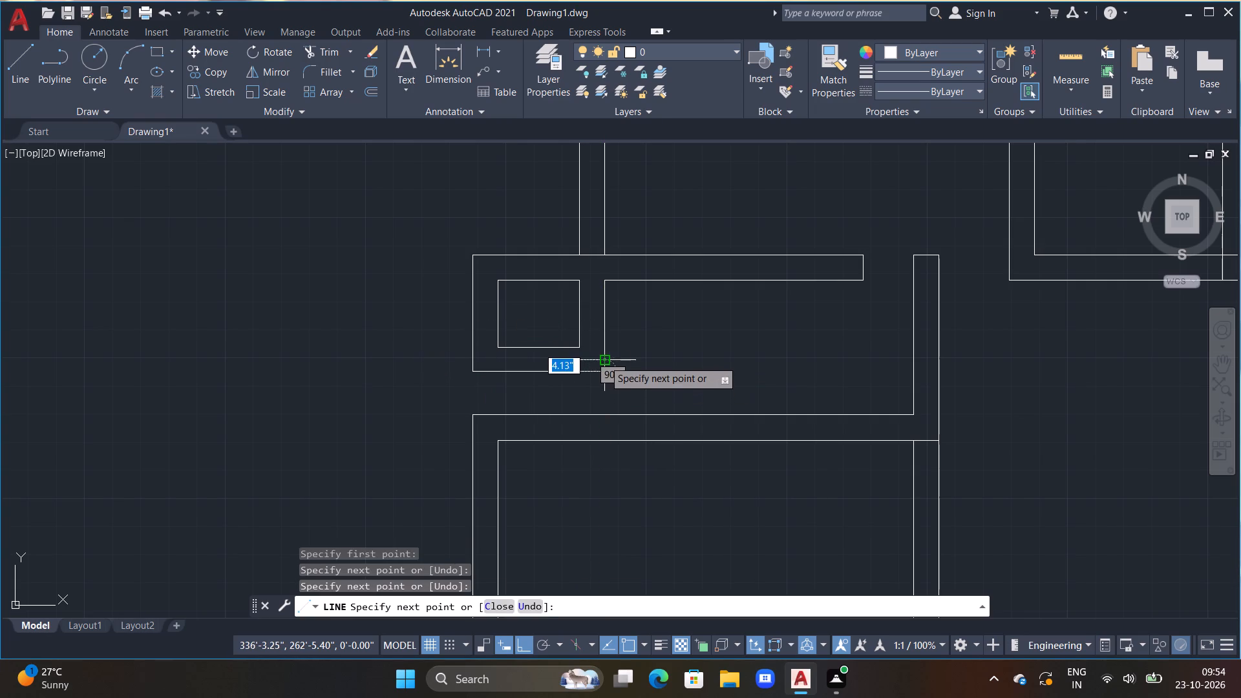
click(604, 360)
key(Escape)
scroll(612, 366, down, 2)
key(Escape)
key(Escape)
Draw a diagonal line across the compartment from its inner lower-left corner to its inner upper-right corner.
scroll(611, 336, up, 1)
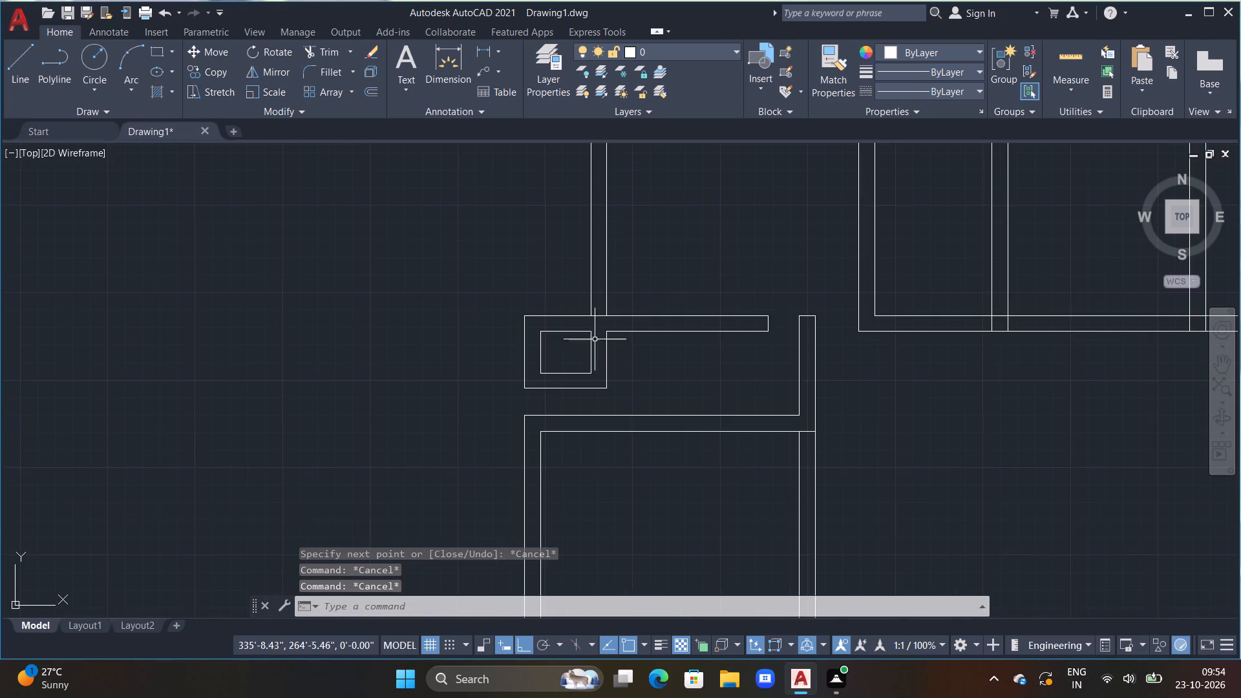
scroll(551, 358, up, 1)
middle_drag(555, 359, 600, 321)
key(Escape)
key(l)
key(space)
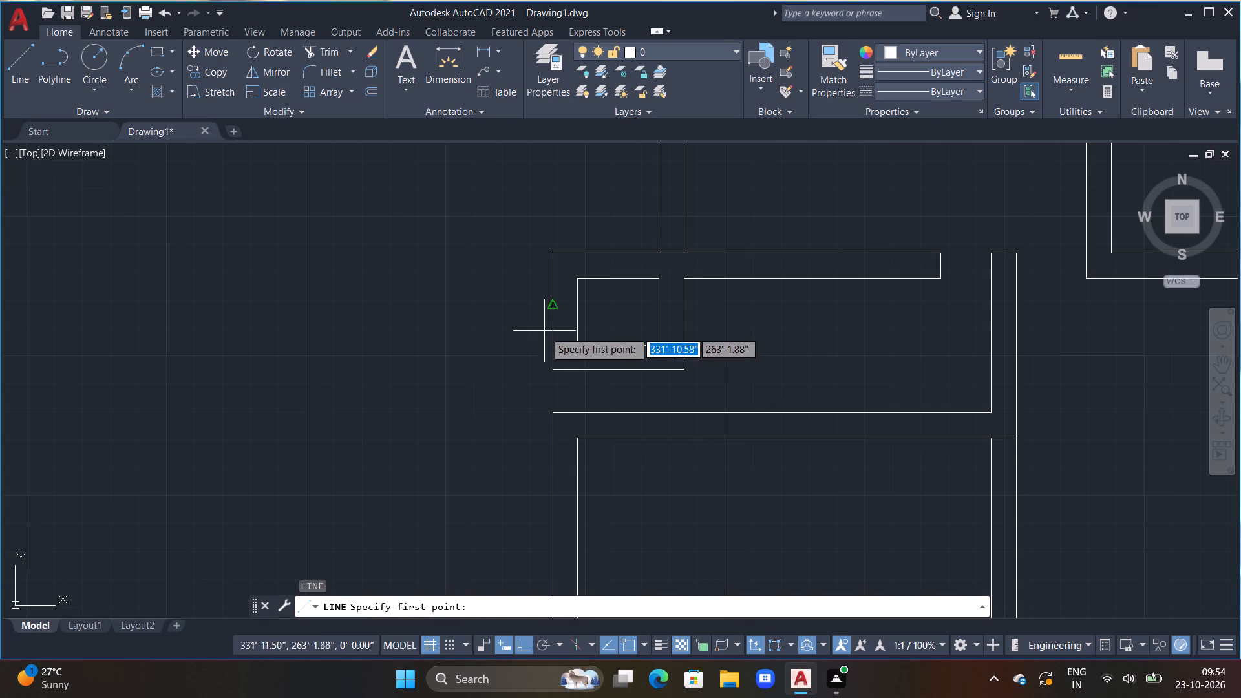
click(577, 344)
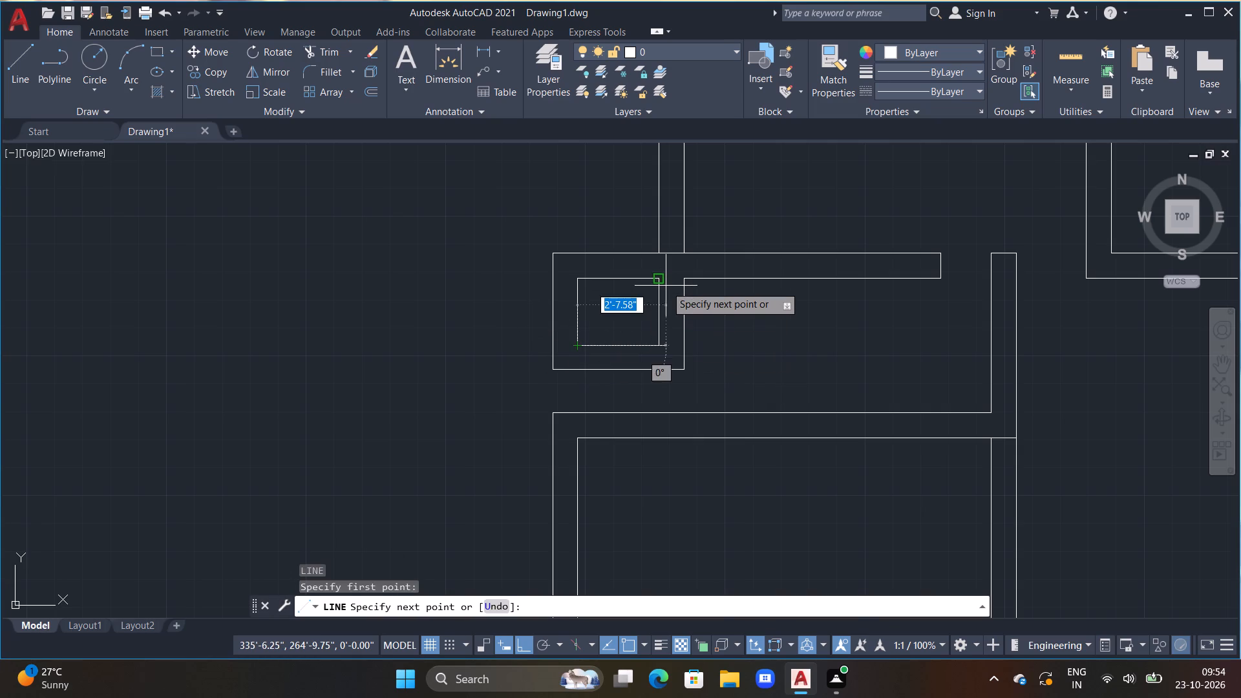
click(659, 284)
key(Escape)
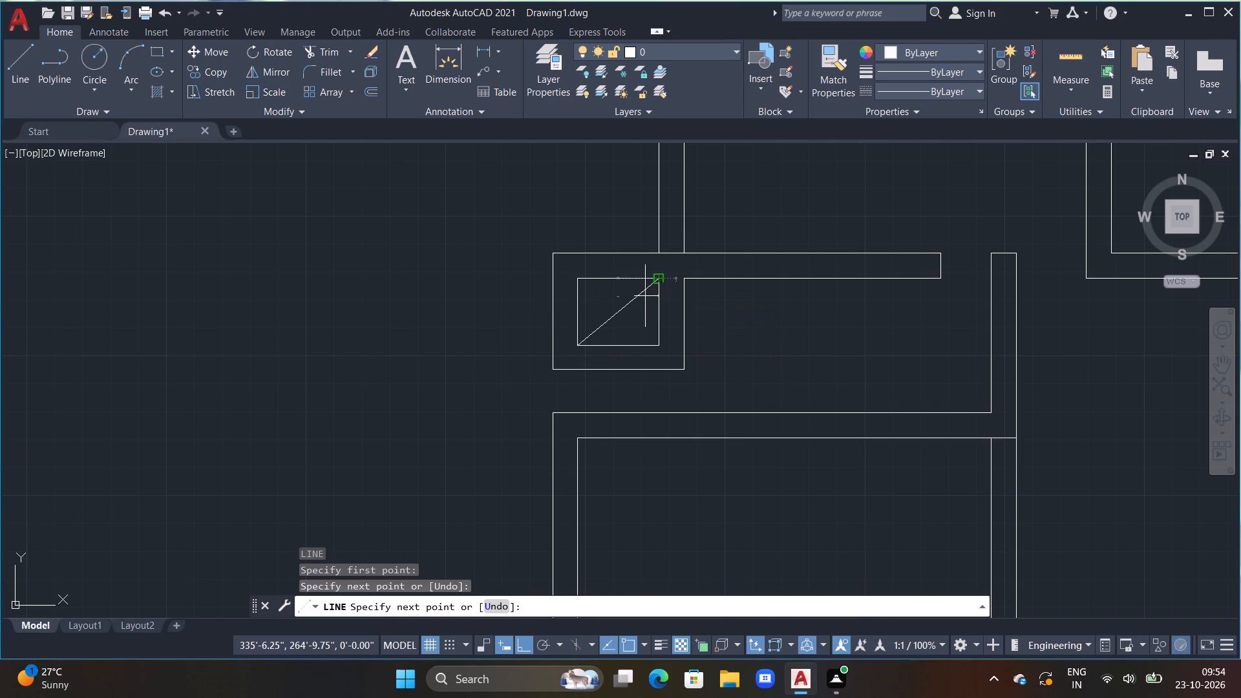
Draw the opposite diagonal across the compartment from its inner upper-left corner to its inner lower-right corner.
text(l)
key(space)
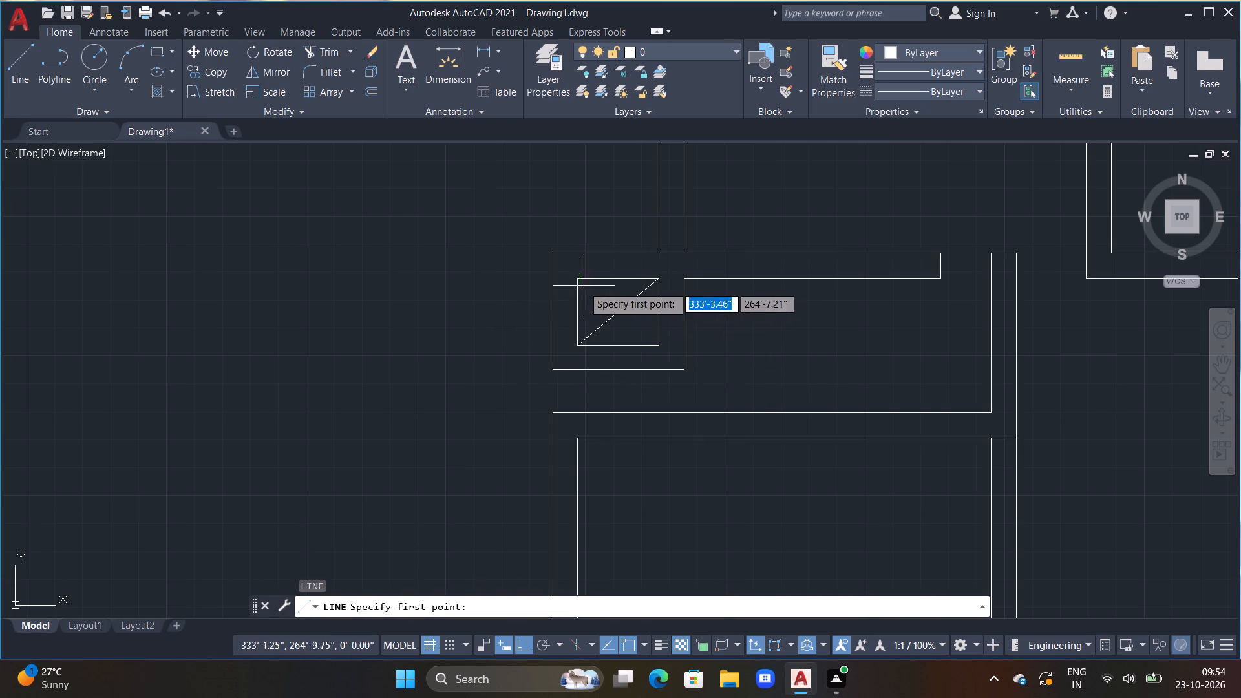
click(575, 280)
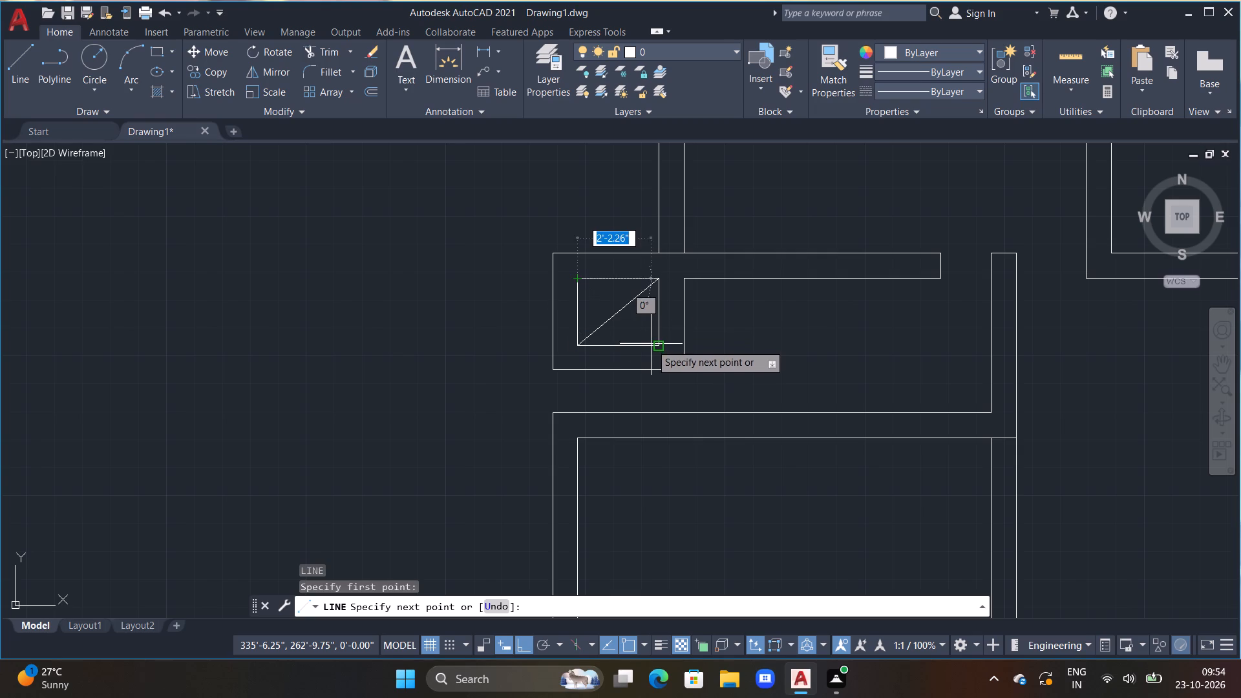
click(650, 345)
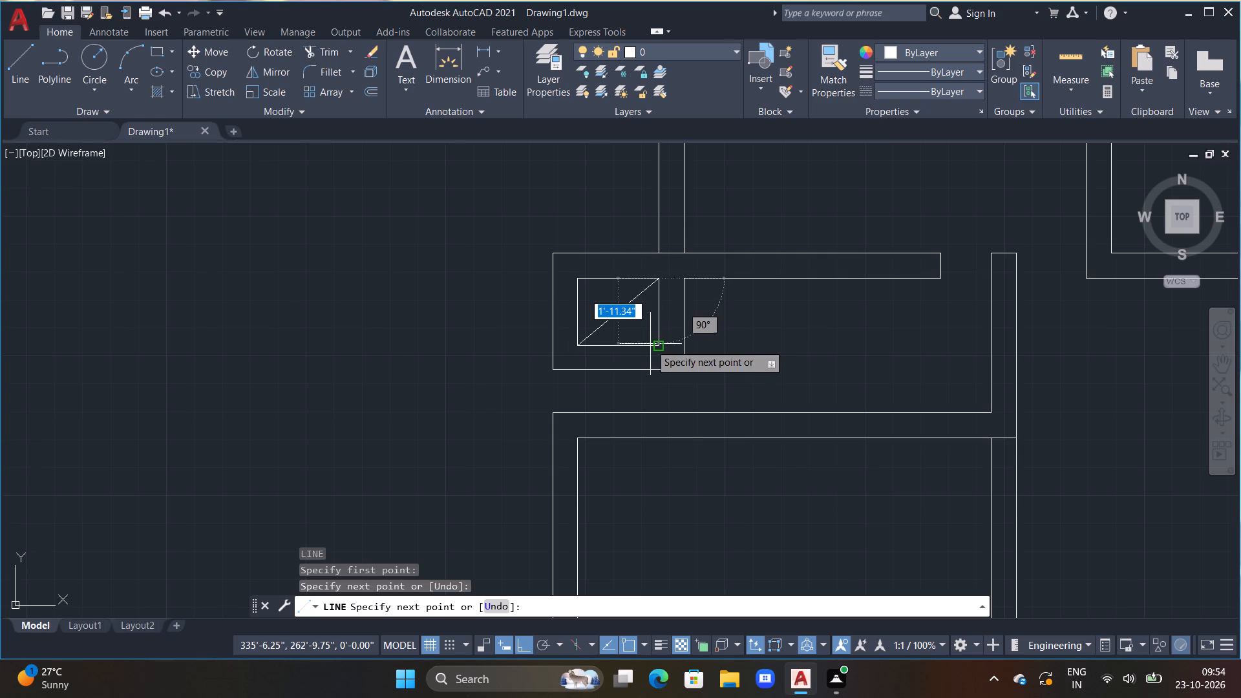
key(ctrl+z)
click(580, 282)
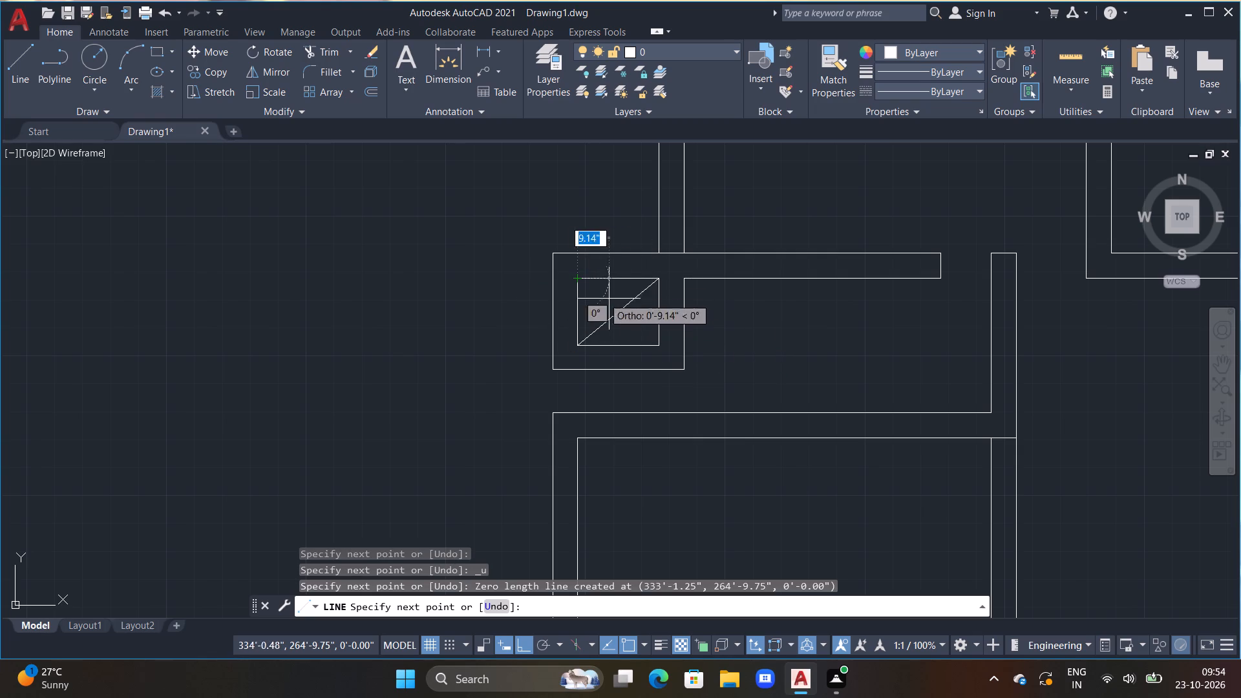
click(655, 343)
key(Escape)
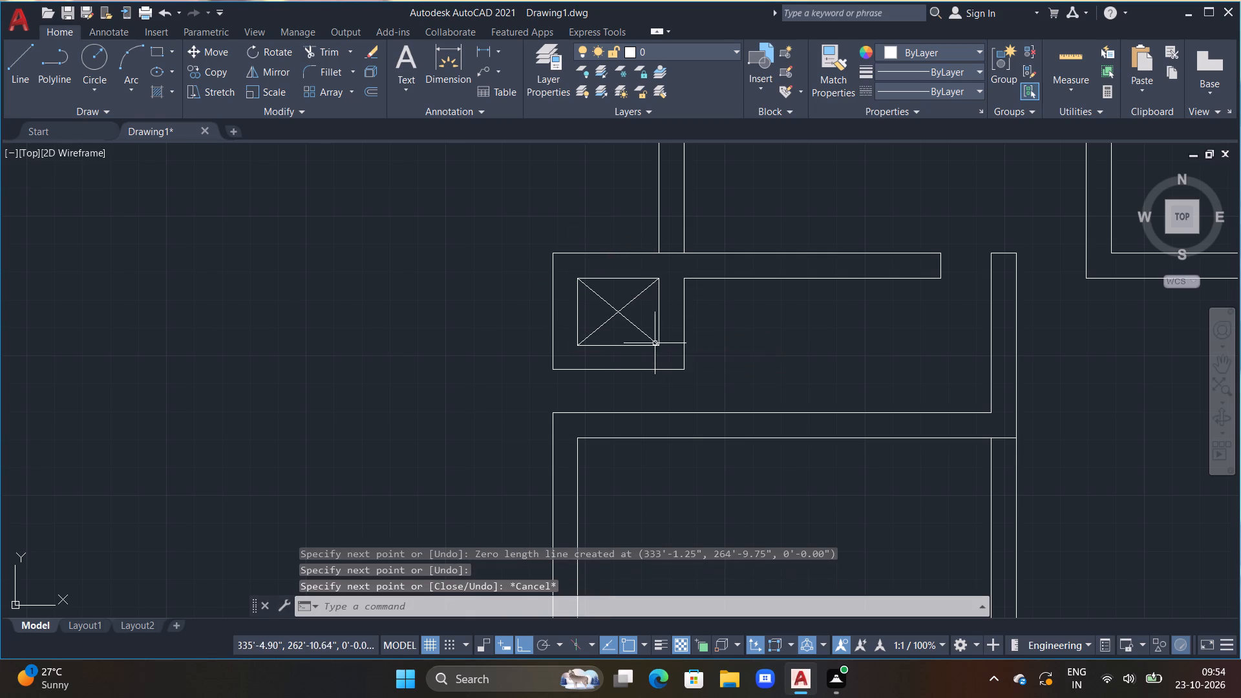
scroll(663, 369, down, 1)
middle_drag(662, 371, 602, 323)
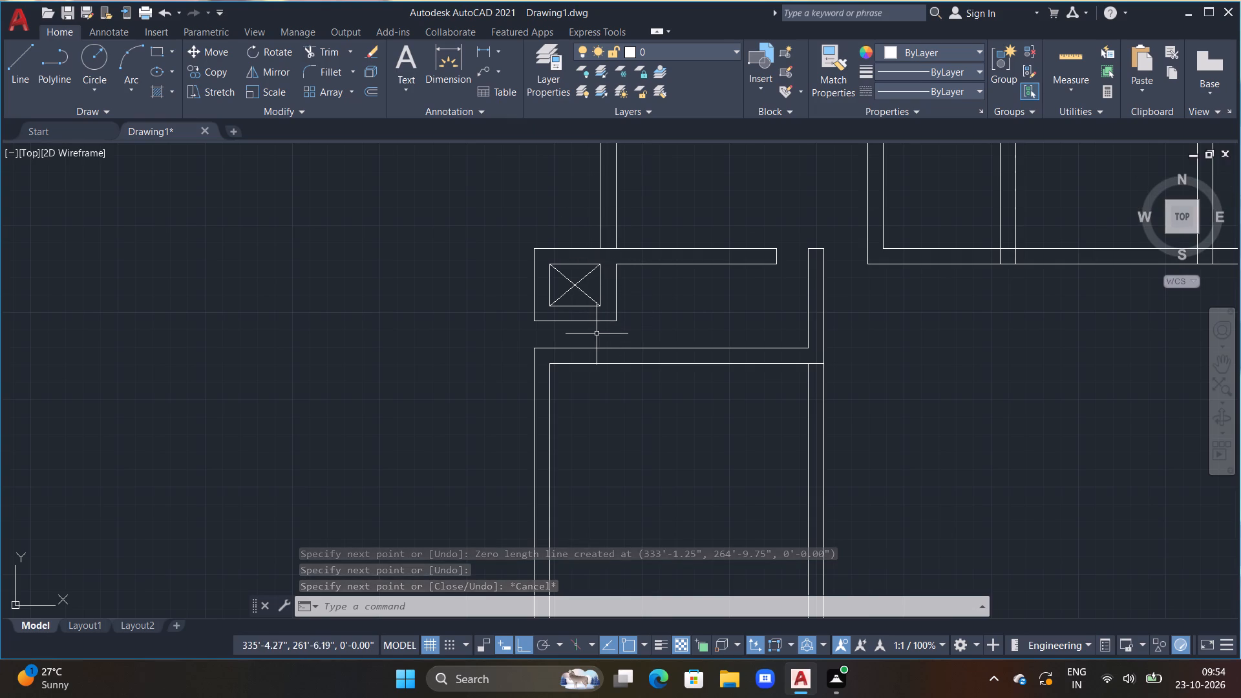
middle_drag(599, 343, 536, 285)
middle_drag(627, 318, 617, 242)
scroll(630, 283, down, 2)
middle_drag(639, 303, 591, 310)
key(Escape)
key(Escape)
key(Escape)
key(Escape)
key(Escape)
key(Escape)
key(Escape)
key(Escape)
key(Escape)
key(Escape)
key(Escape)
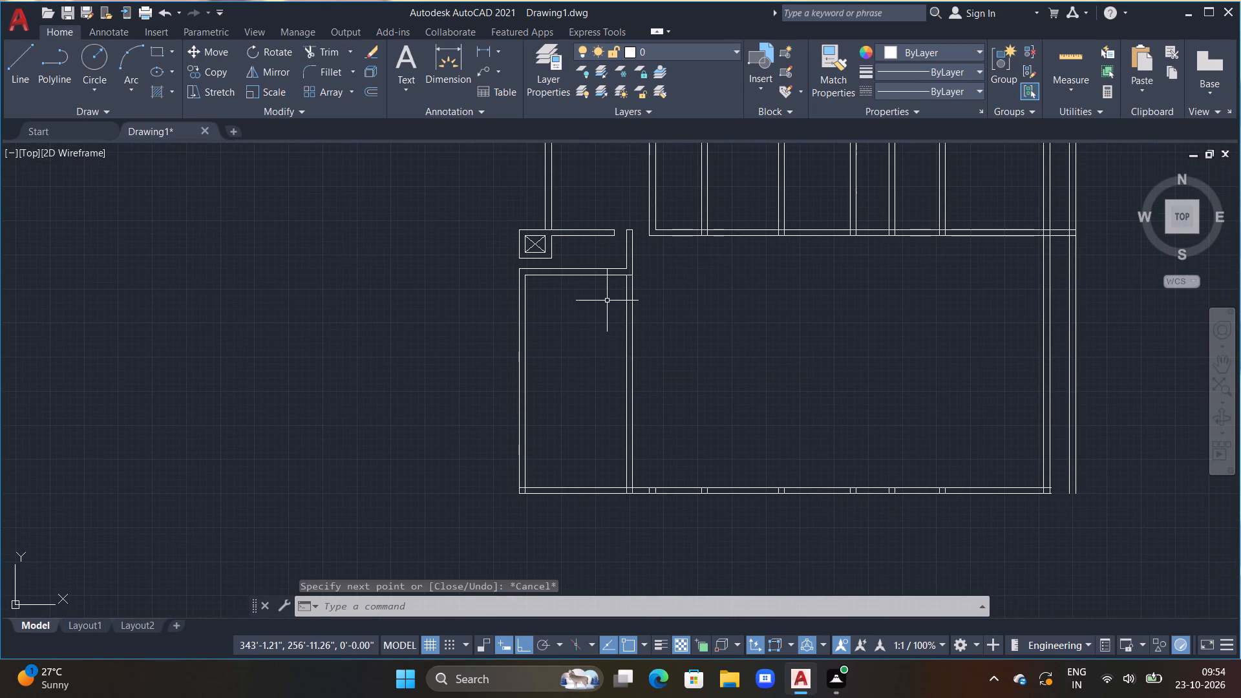
Build the upper cross wall in the left room column by offsetting the top wall's inner line 10' down, then that line 9" further down.
text(off)
key(space)
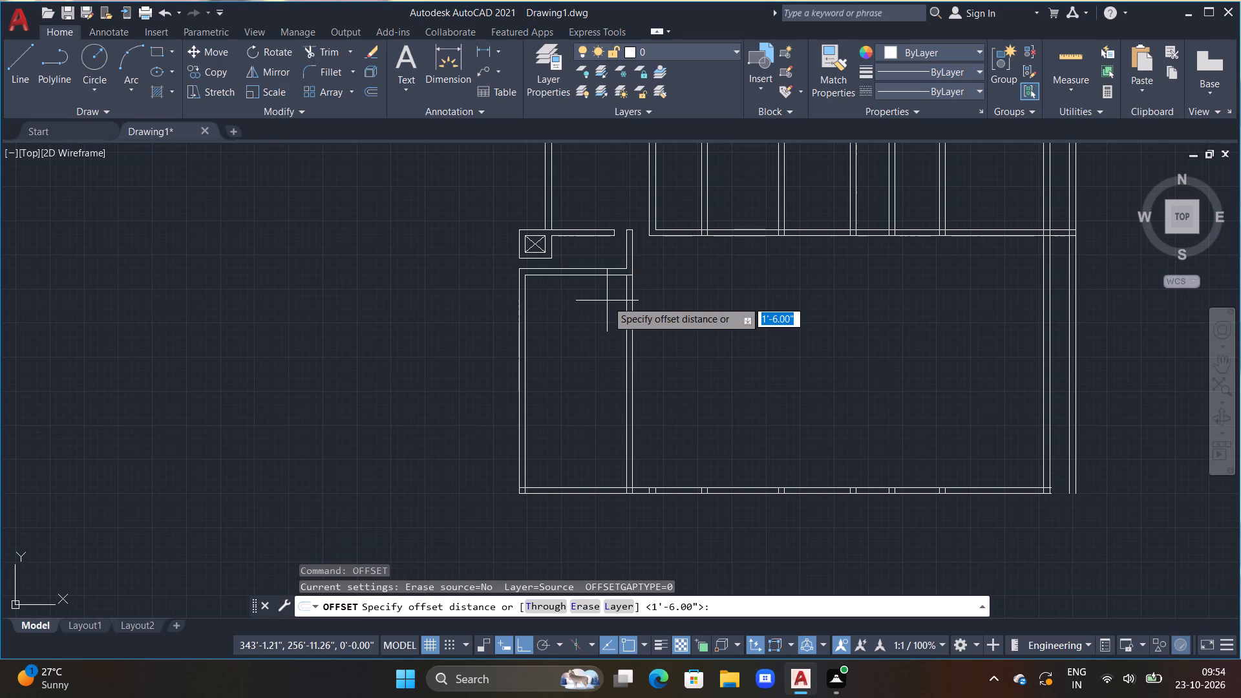
text(10')
key(Return)
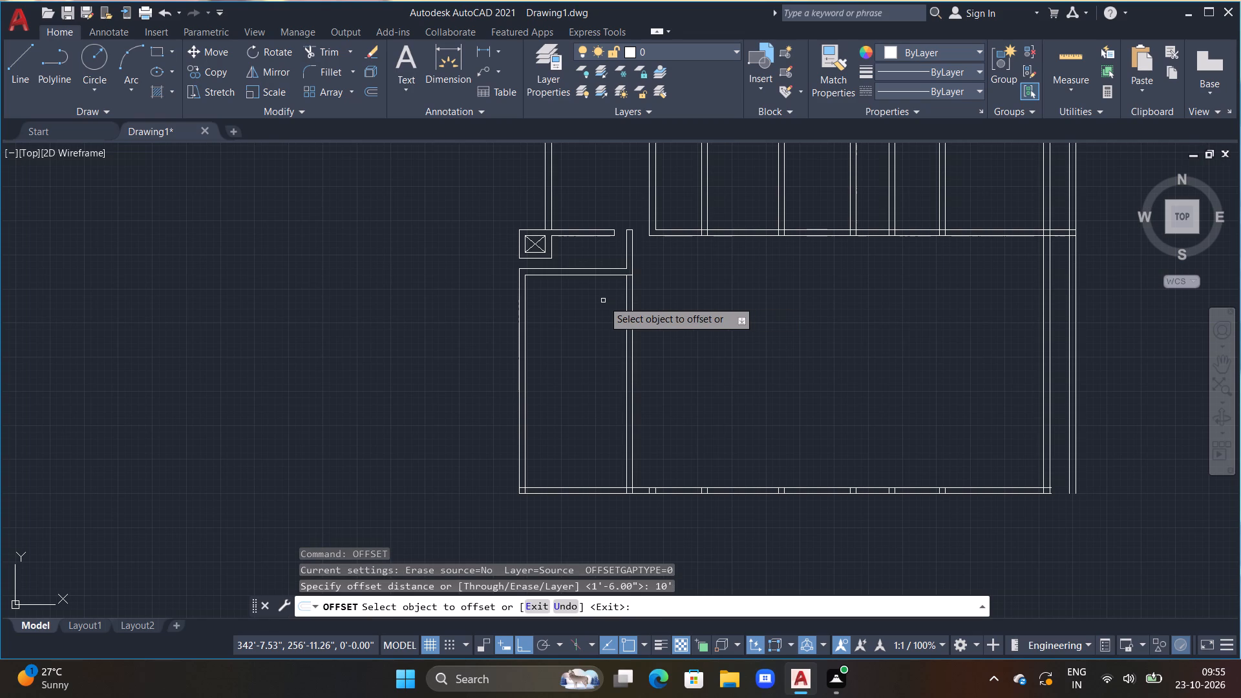
click(575, 276)
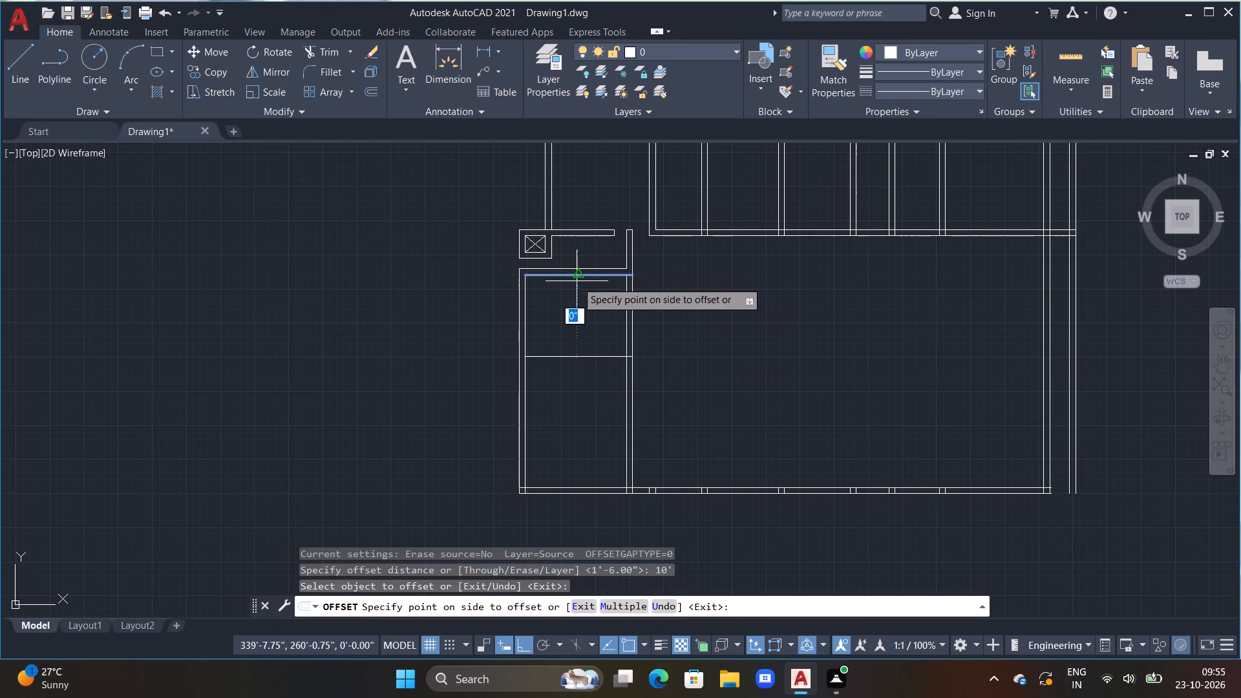
click(610, 446)
drag(570, 356, 577, 386)
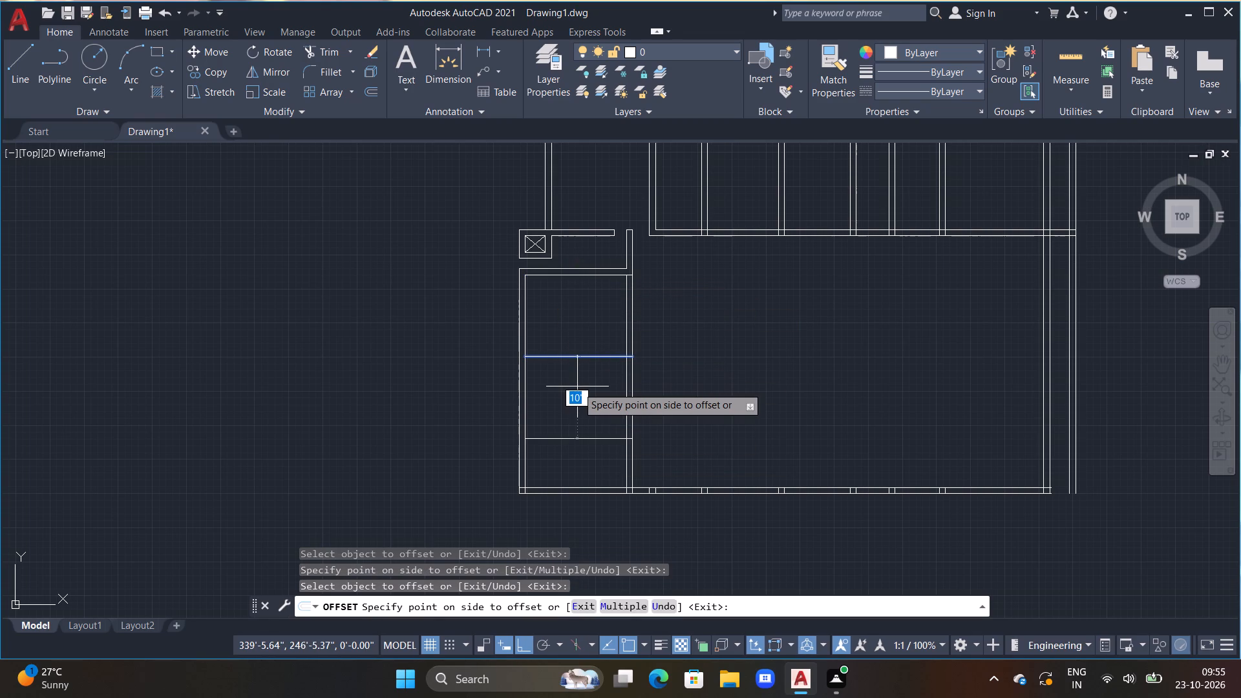
text(9")
key(Return)
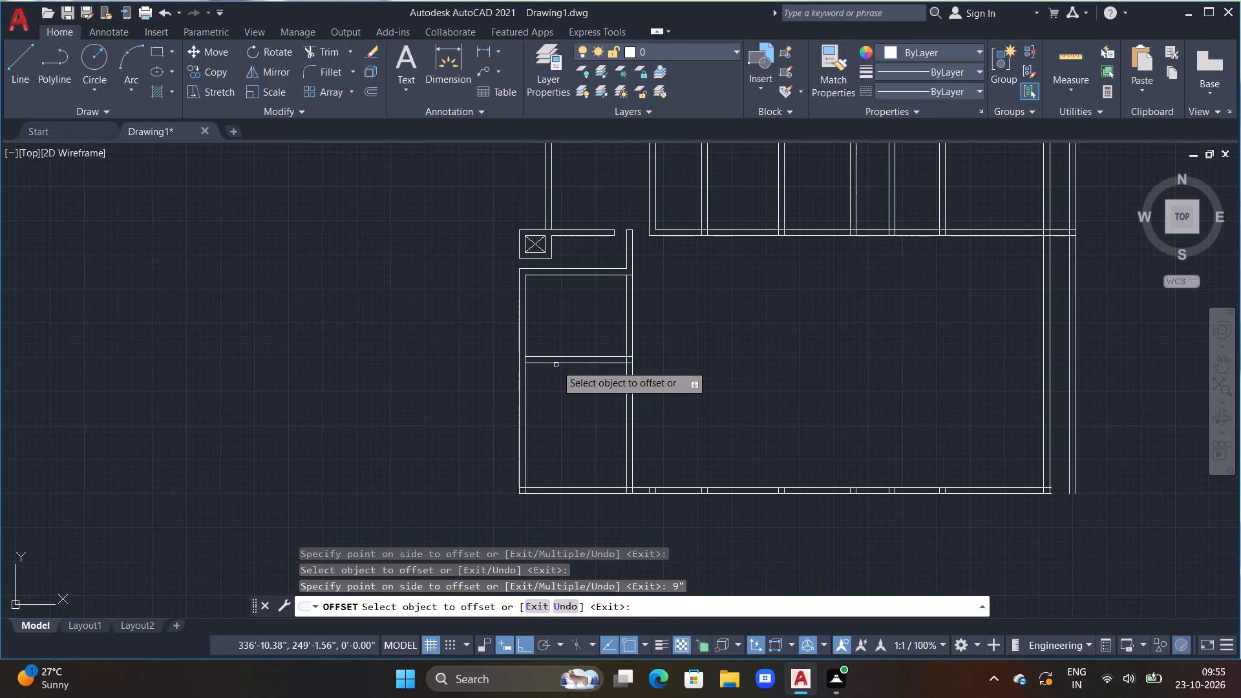
Build the lower cross wall by offsetting the upper cross wall's bottom line 5' down, then the new line 9" further down.
click(556, 365)
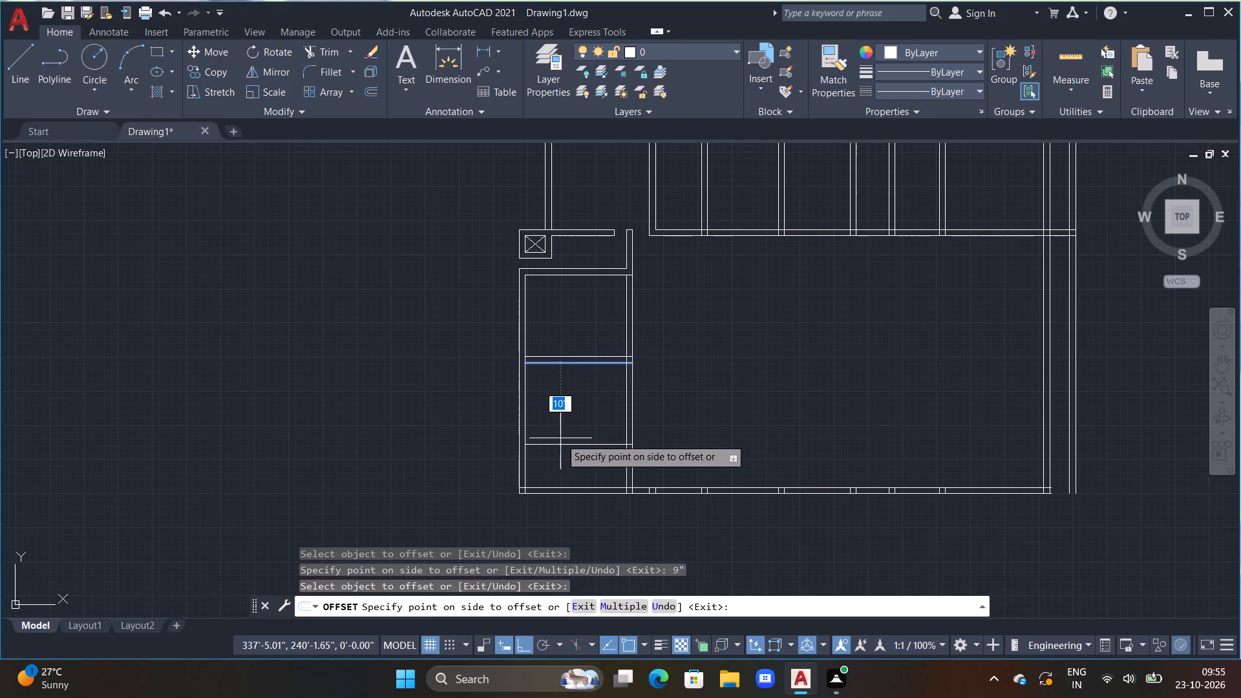
text(5')
key(Return)
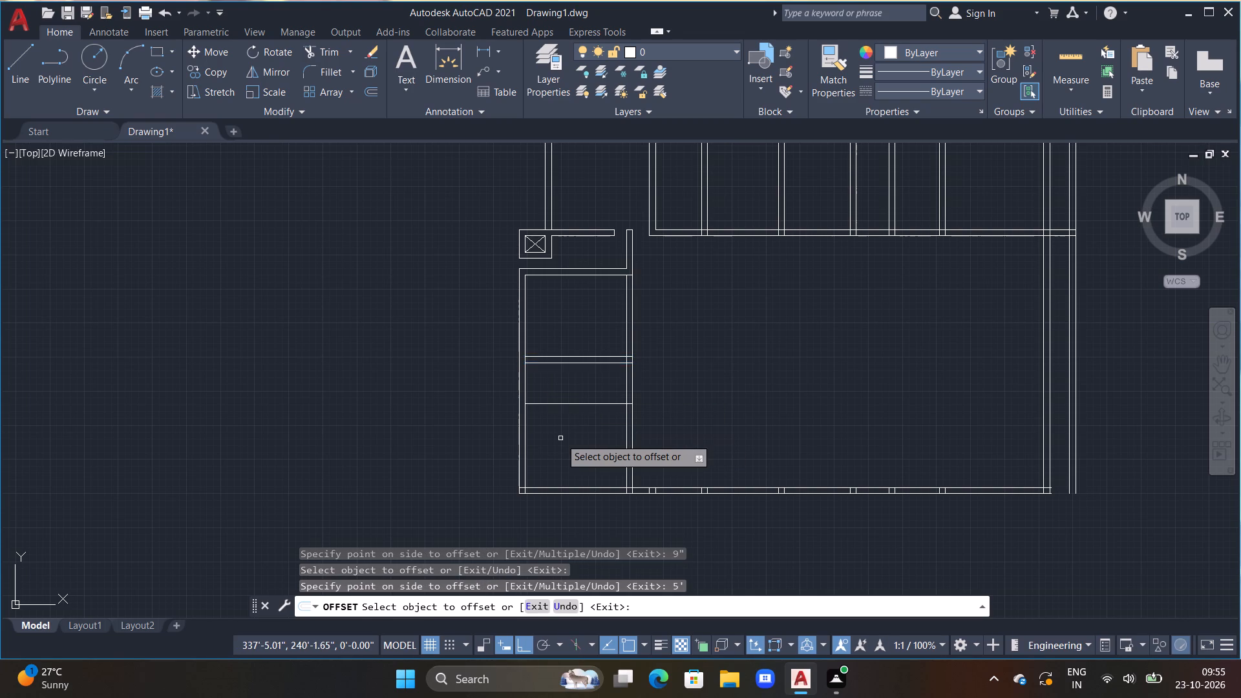
click(562, 401)
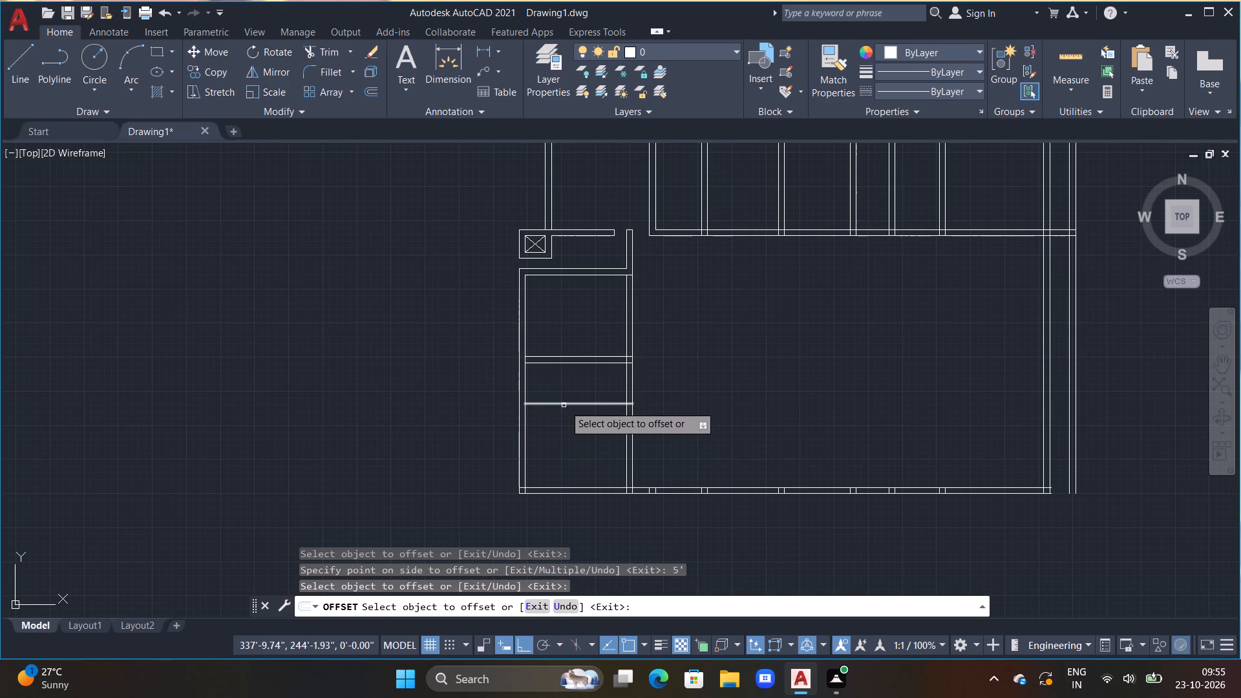
drag(564, 405, 567, 412)
text(9")
key(Return)
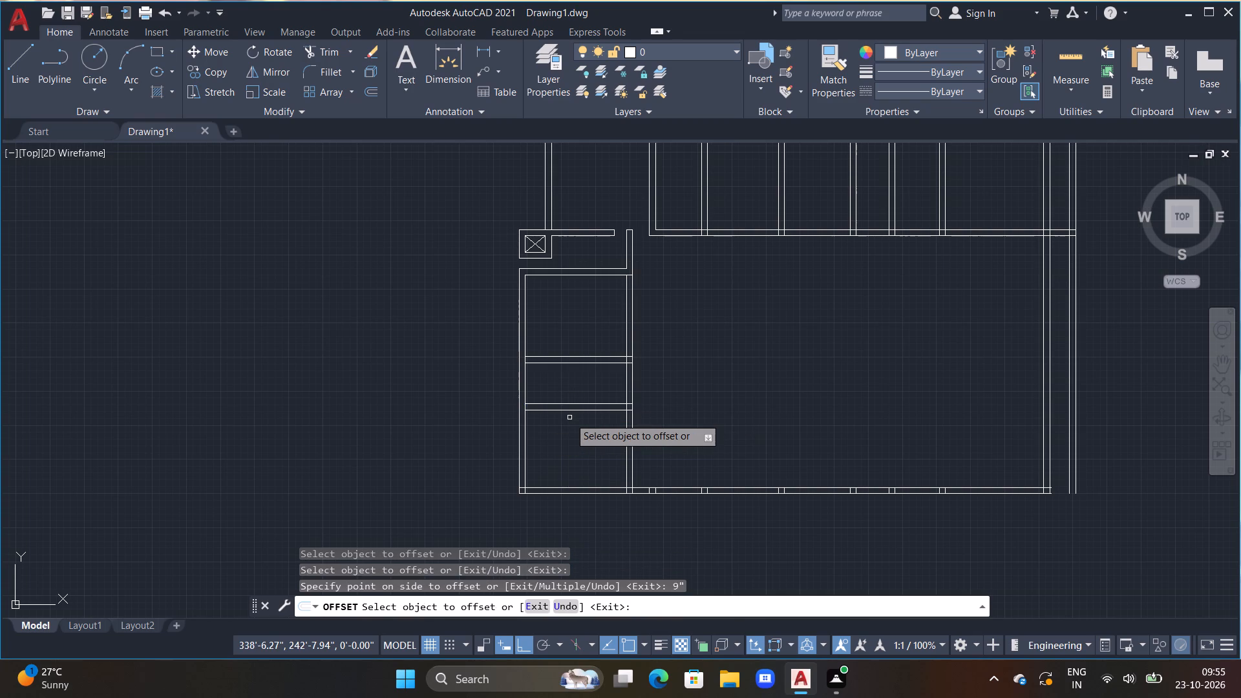
key(Escape)
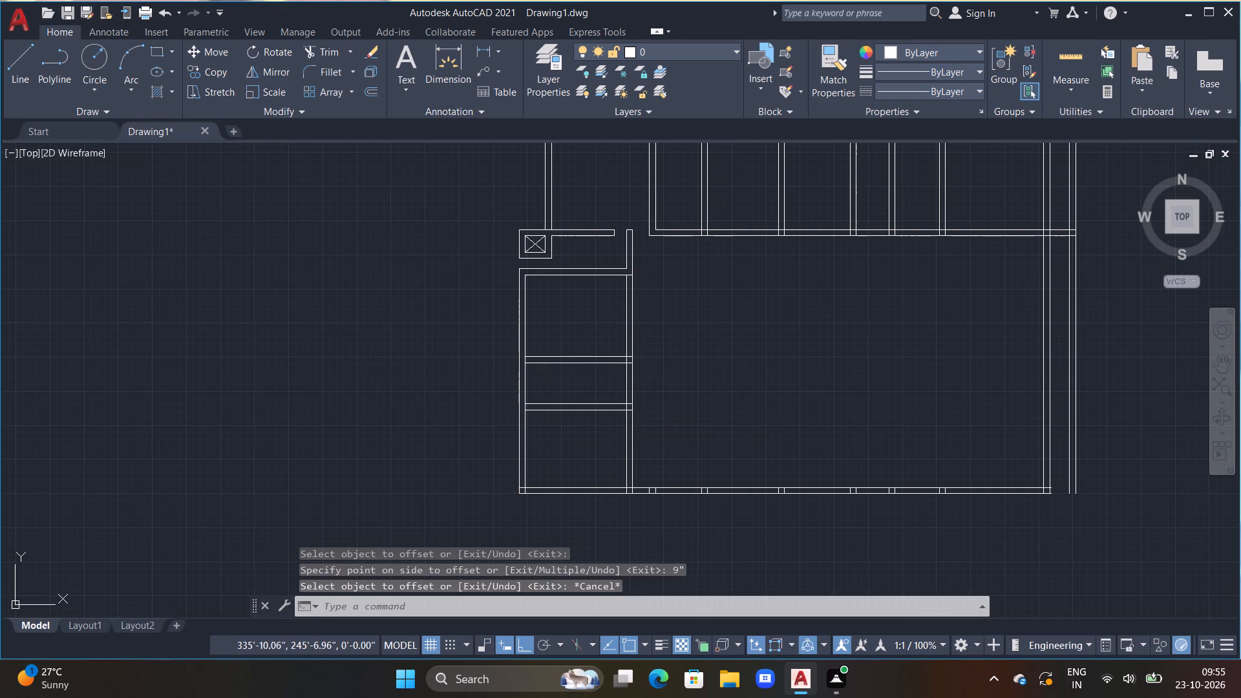
key(Escape)
key(Escape)
key(Escape)
key(Escape)
key(Escape)
key(Escape)
key(Escape)
key(Escape)
key(Escape)
Draw two vertical partition lines from the upper cross wall's bottom line past the lower cross wall, aligned with the vertical wall above the shaft.
text(l)
key(space)
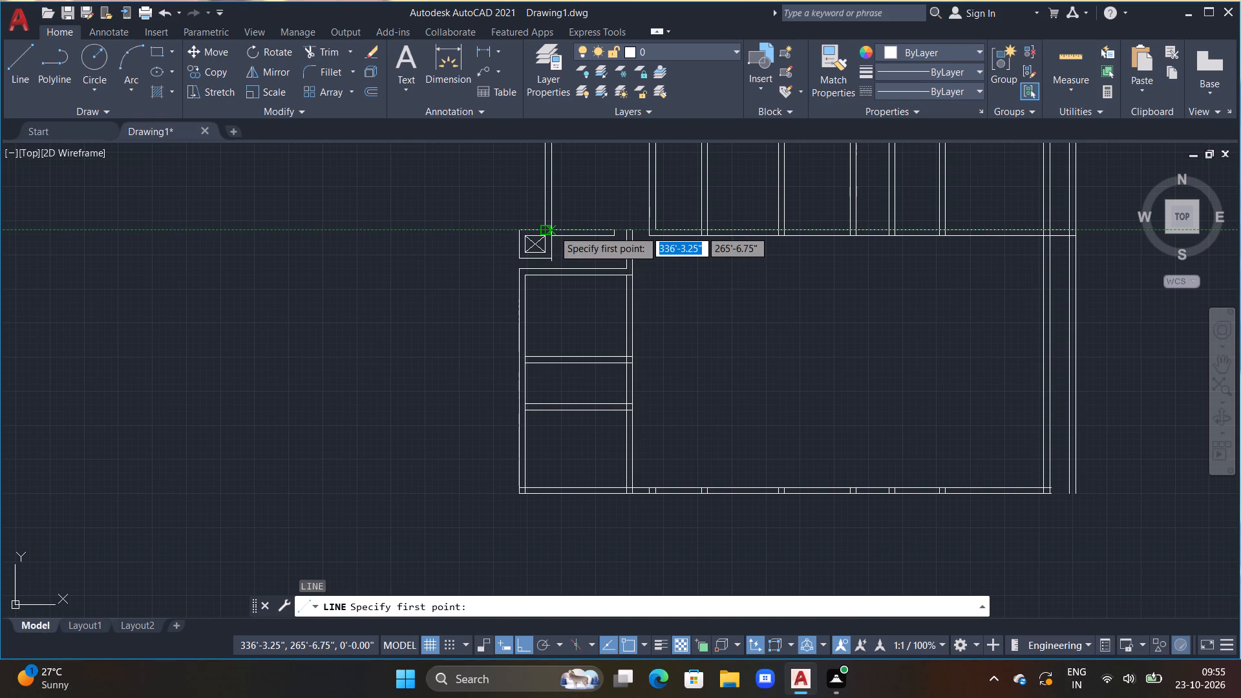
click(554, 366)
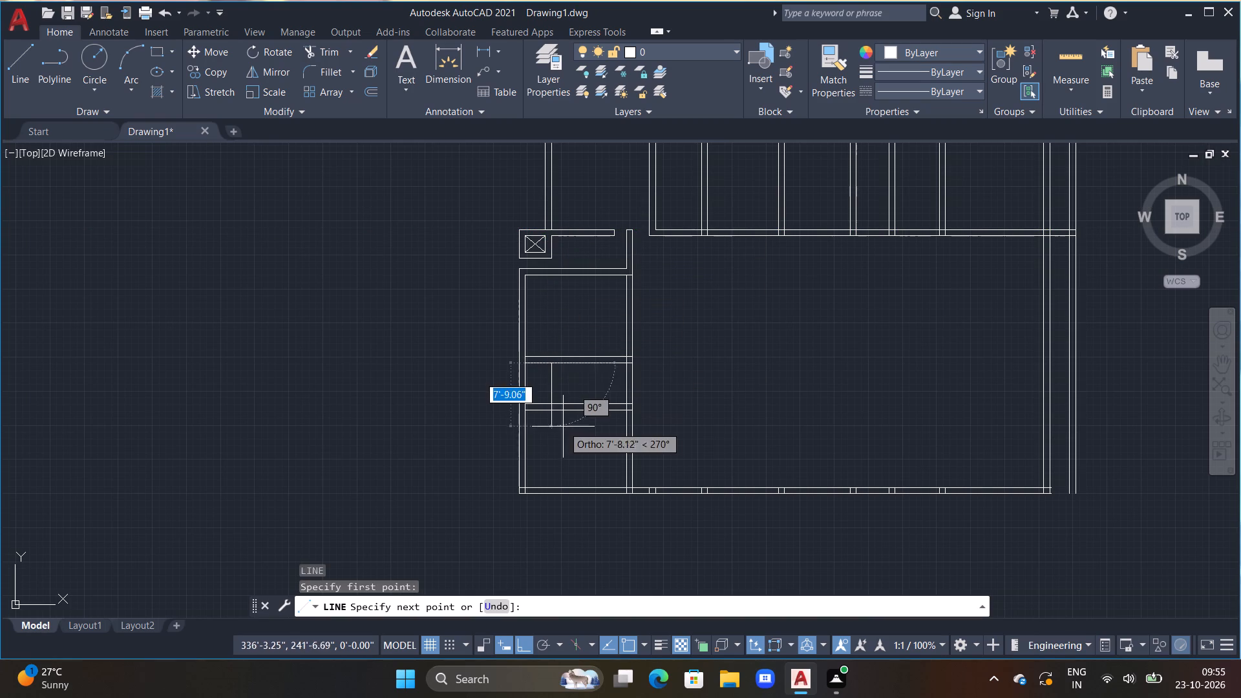
click(547, 429)
key(Escape)
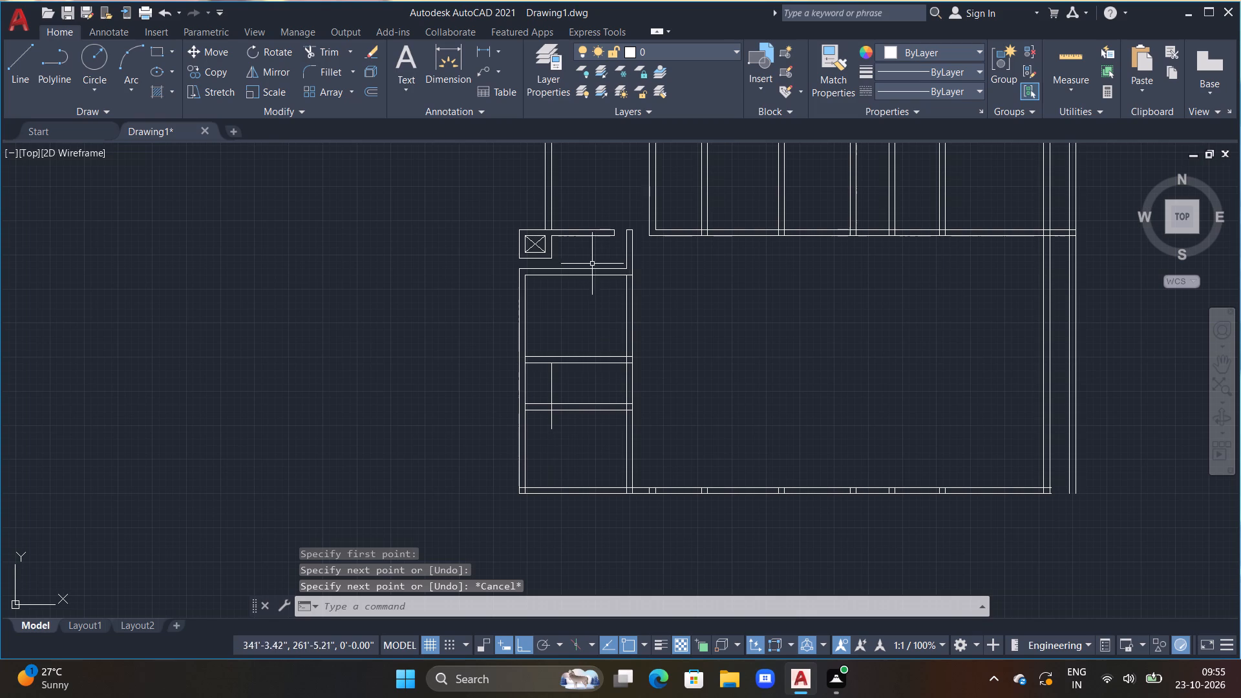
text(l)
key(space)
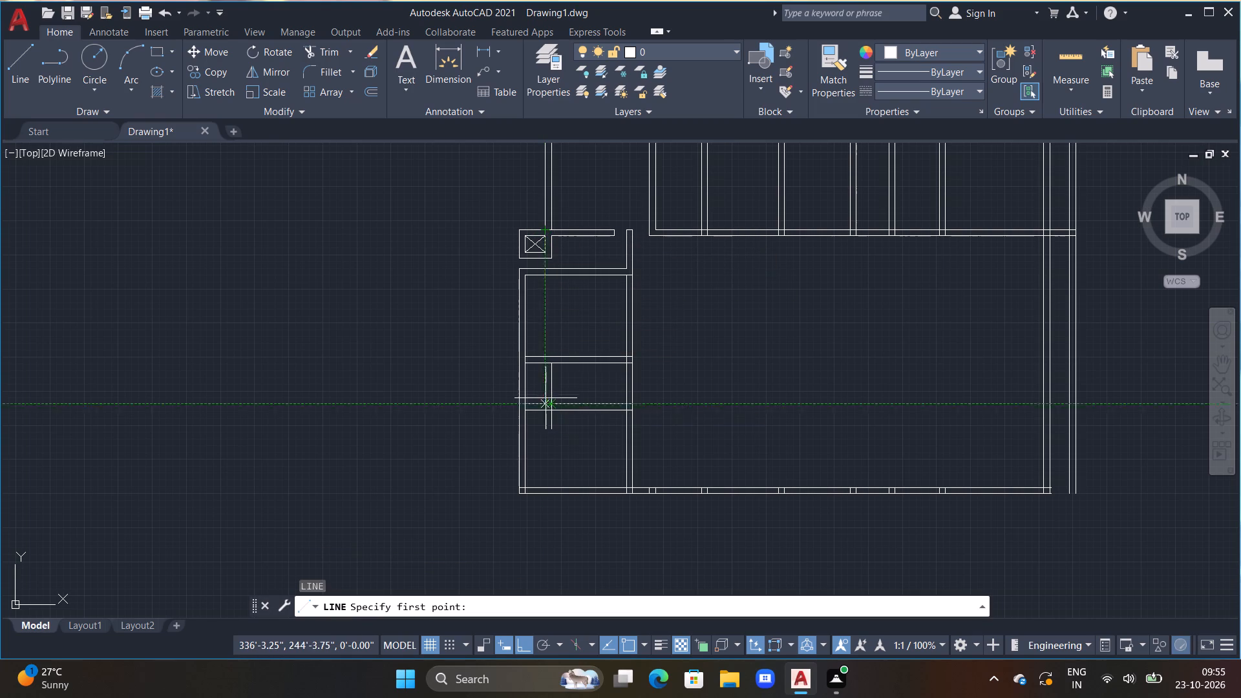
click(544, 366)
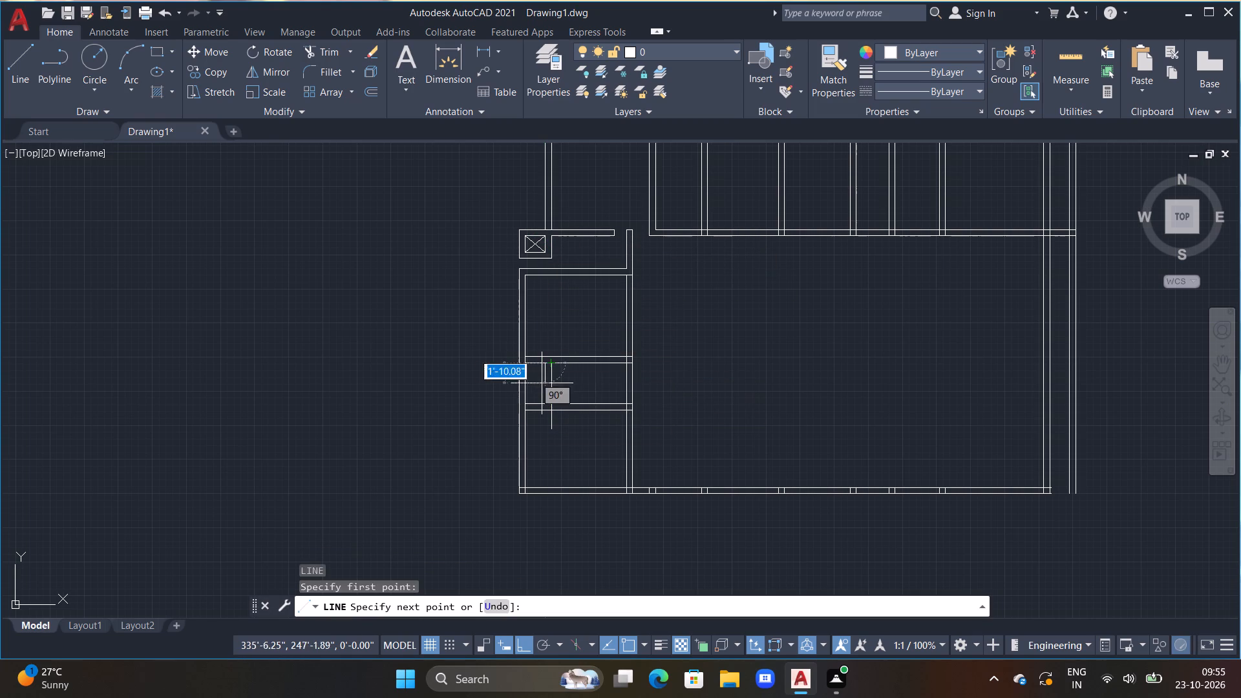
click(543, 427)
key(Escape)
Extend the bottom lines of the upper and lower cross walls to the left wall's outer line.
middle_drag(564, 437, 575, 441)
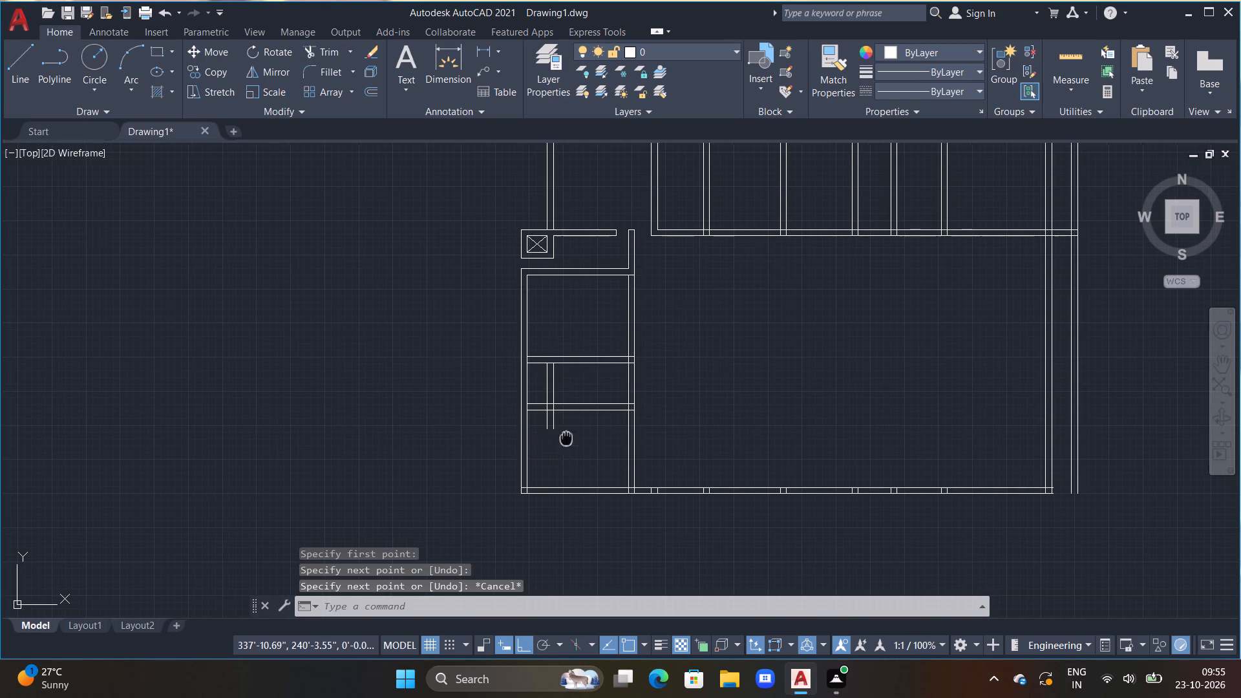
middle_drag(575, 441, 613, 453)
scroll(597, 394, up, 2)
middle_drag(556, 434, 584, 405)
scroll(578, 409, down, 2)
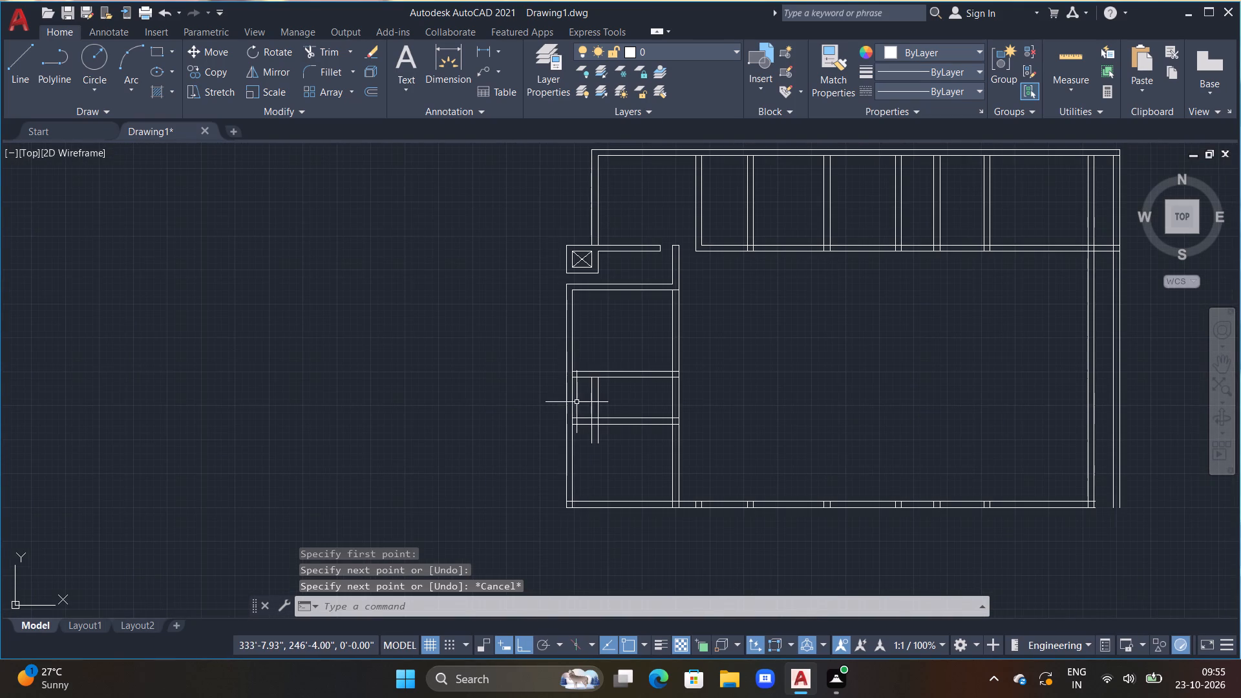
scroll(577, 381, up, 2)
text(ex)
key(space)
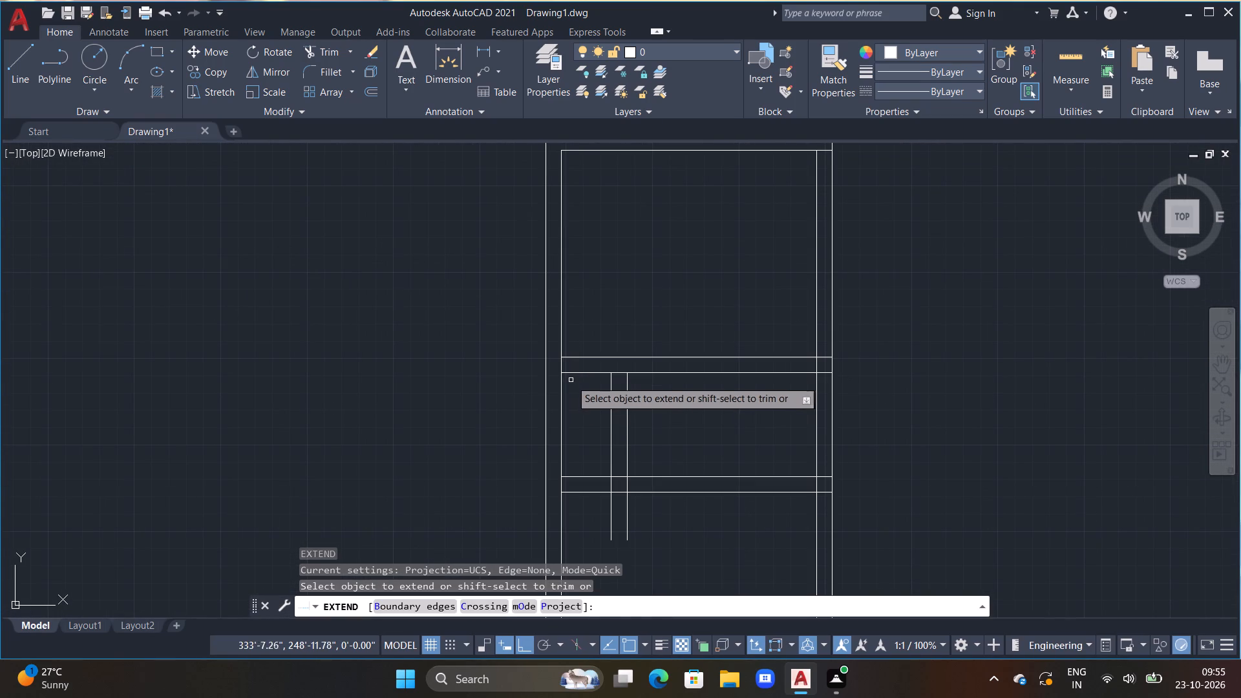
click(565, 372)
key(Escape)
key(Escape)
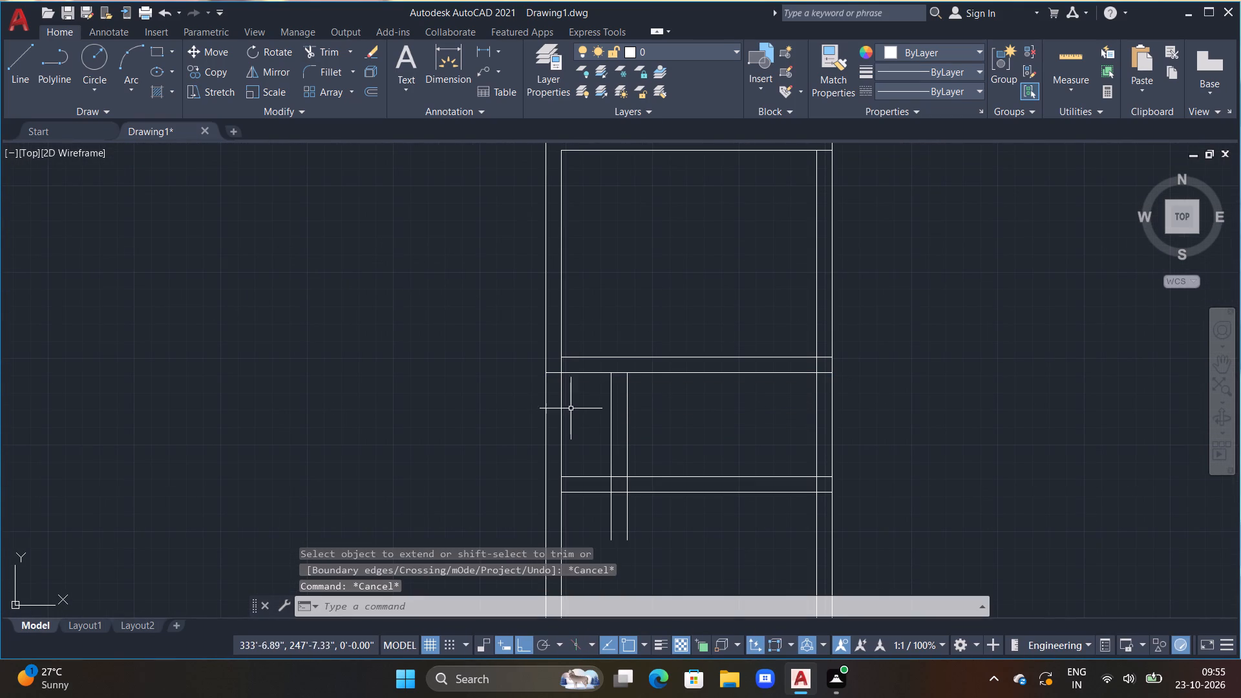
middle_drag(586, 477, 585, 411)
key(Escape)
key(e)
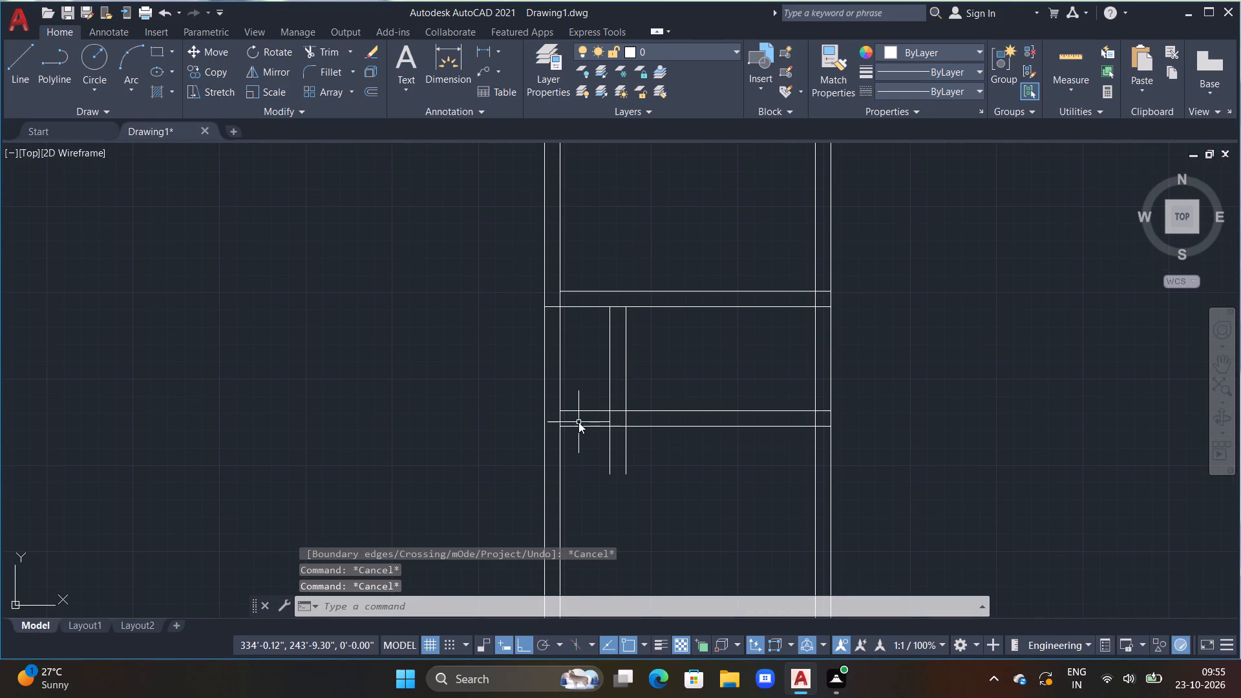
key(x)
key(space)
click(574, 427)
key(Escape)
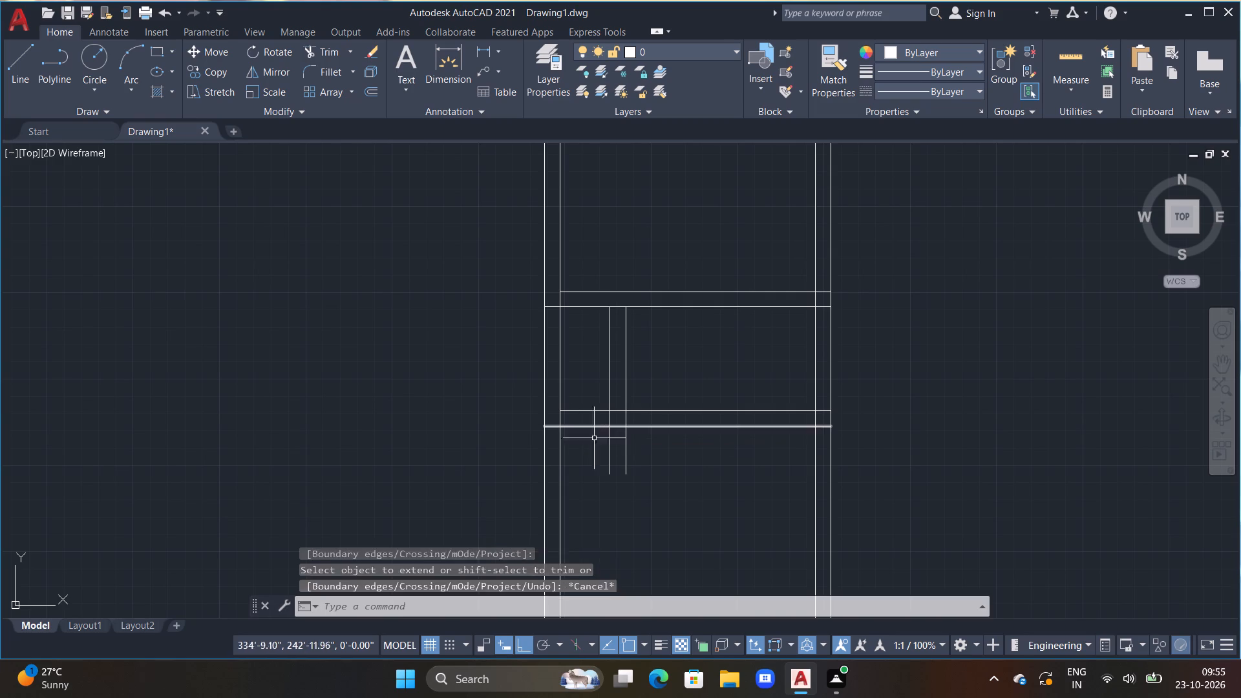
Trim the partition lines back to the lower cross wall's top line, and cut that top line between the partition lines.
key(Escape)
key(t)
text(r)
key(space)
drag(598, 435, 644, 438)
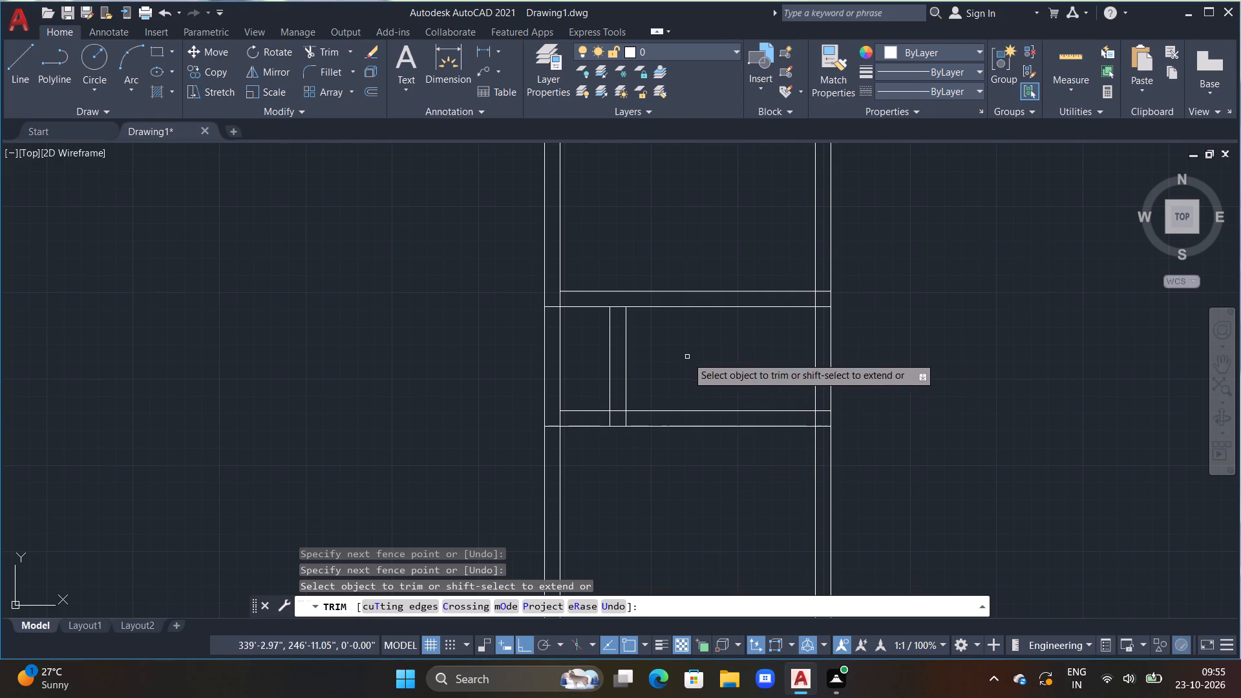
scroll(574, 314, down, 3)
scroll(573, 302, up, 2)
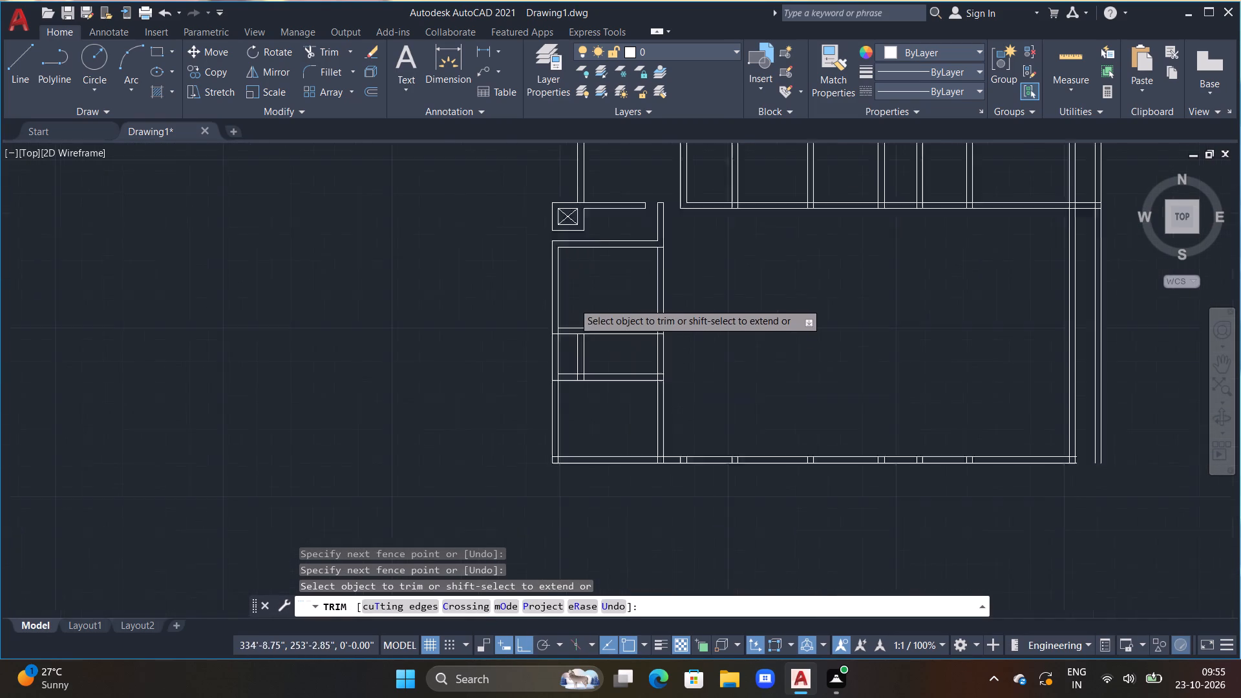
scroll(558, 363, down, 2)
scroll(564, 337, up, 2)
middle_drag(550, 358, 557, 314)
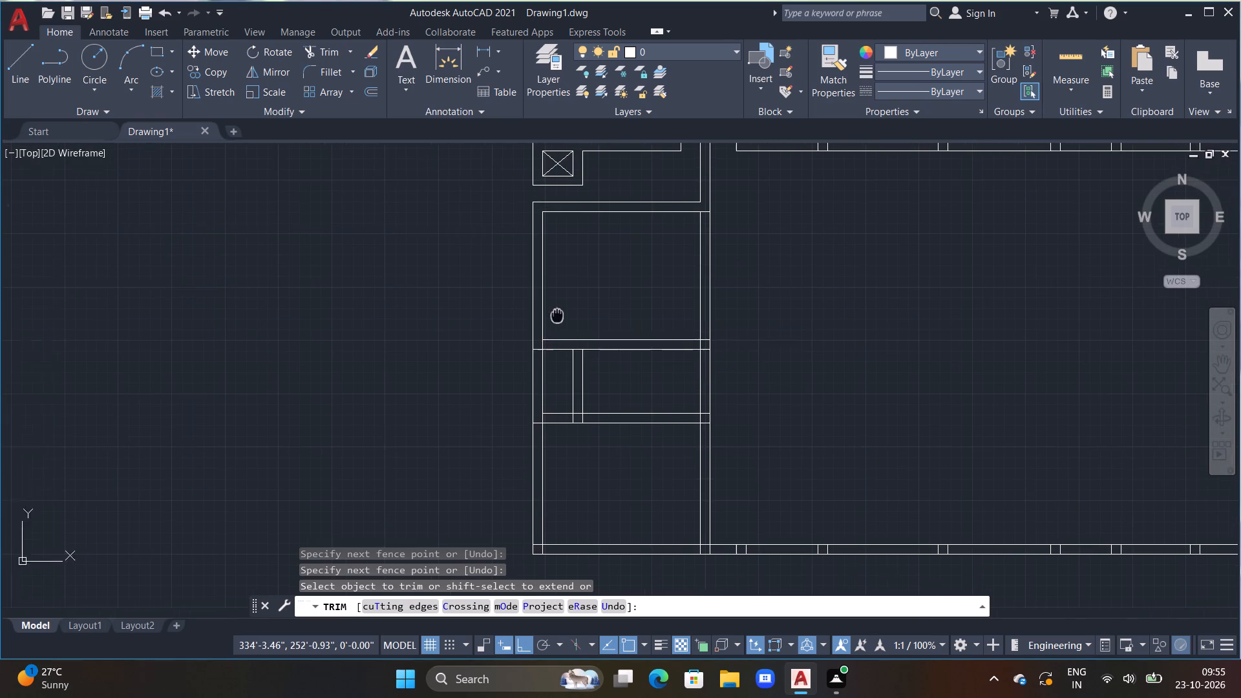
middle_drag(557, 314, 558, 313)
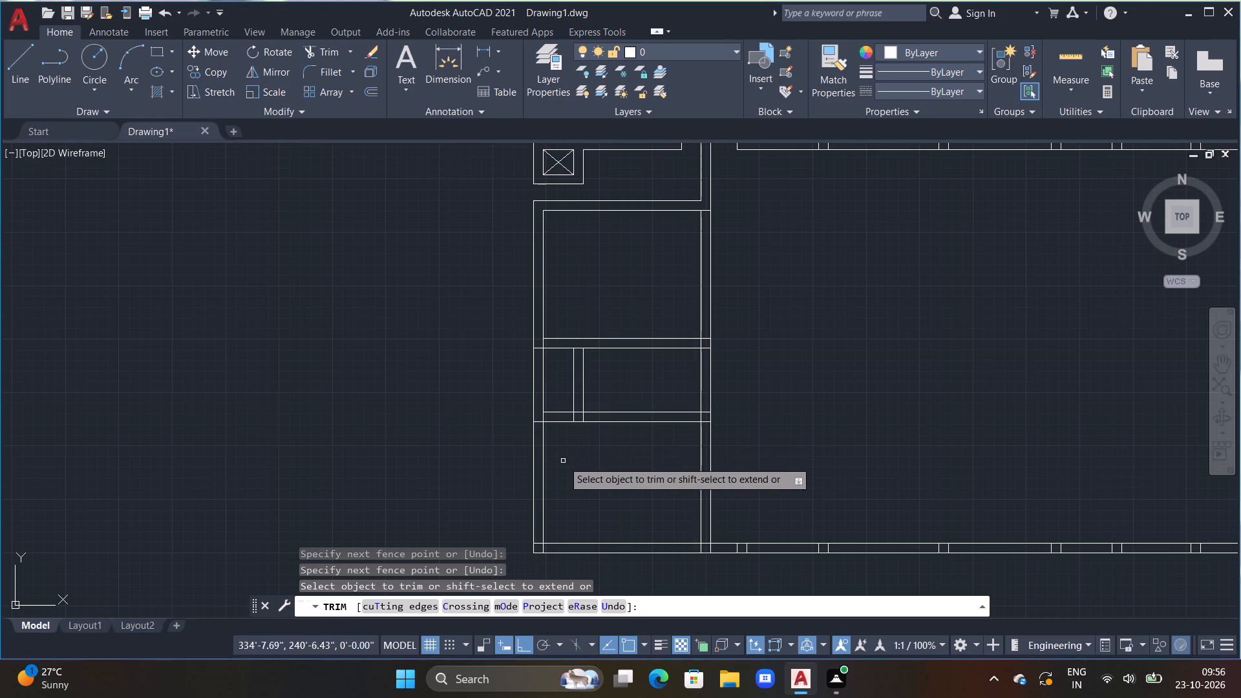
scroll(589, 416, up, 2)
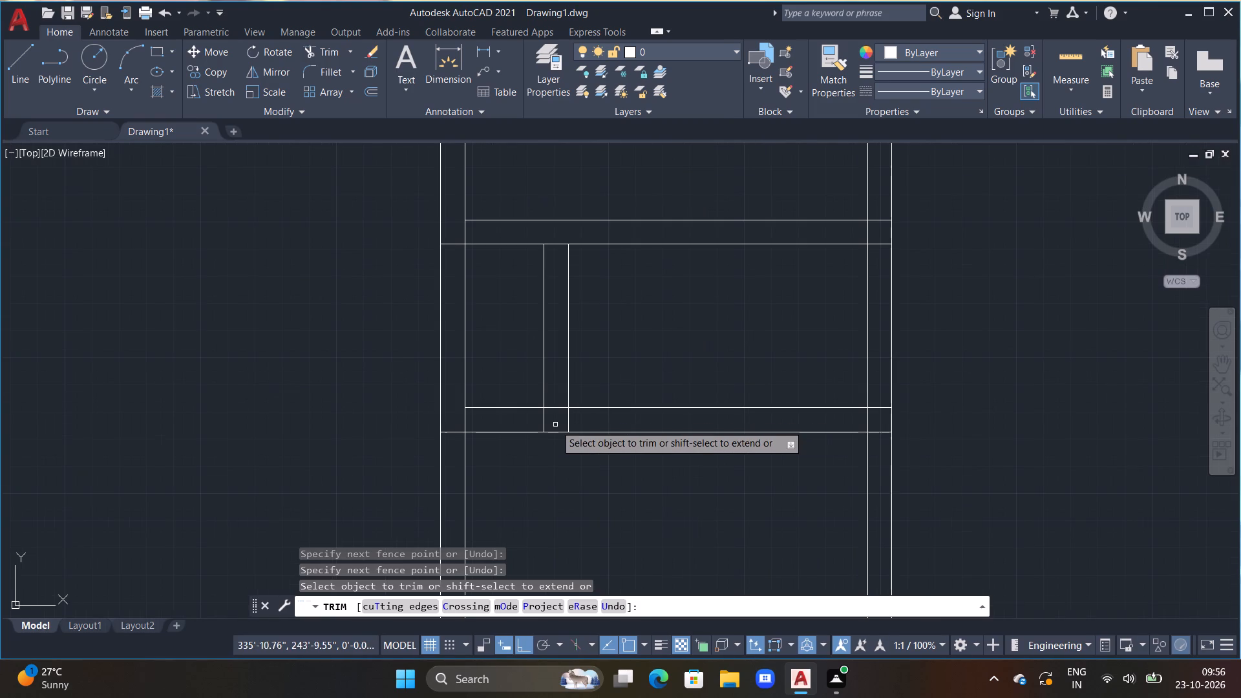
drag(532, 423, 602, 418)
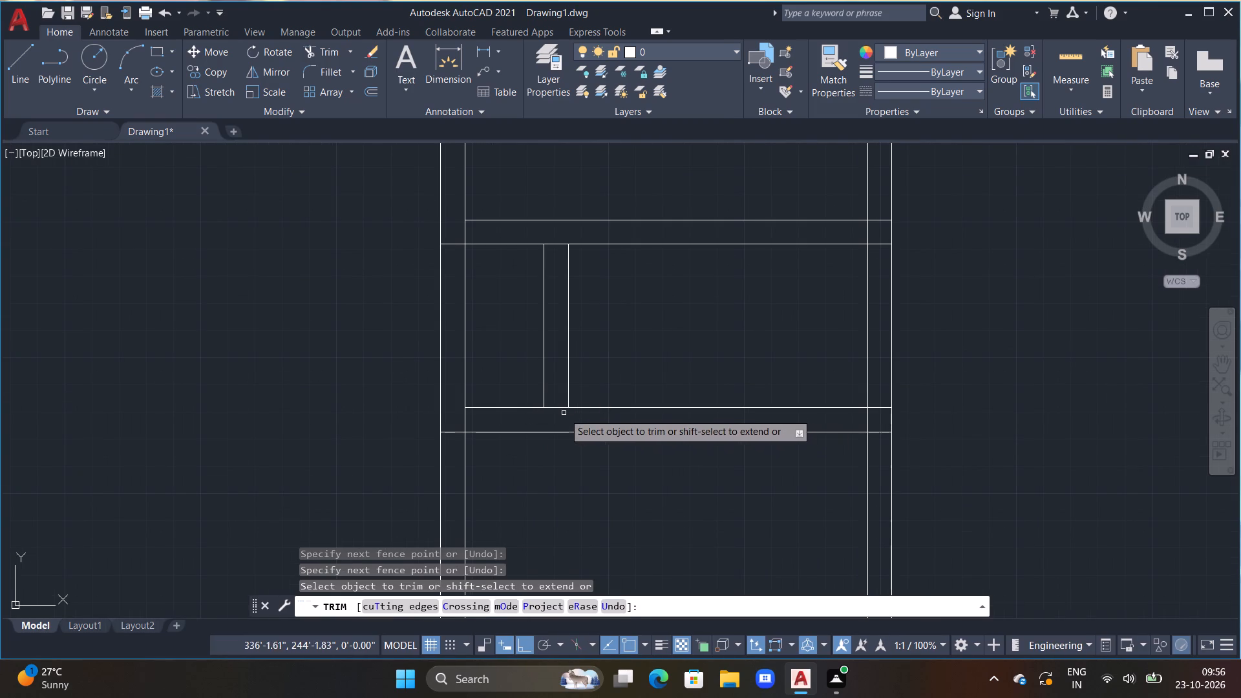
click(557, 407)
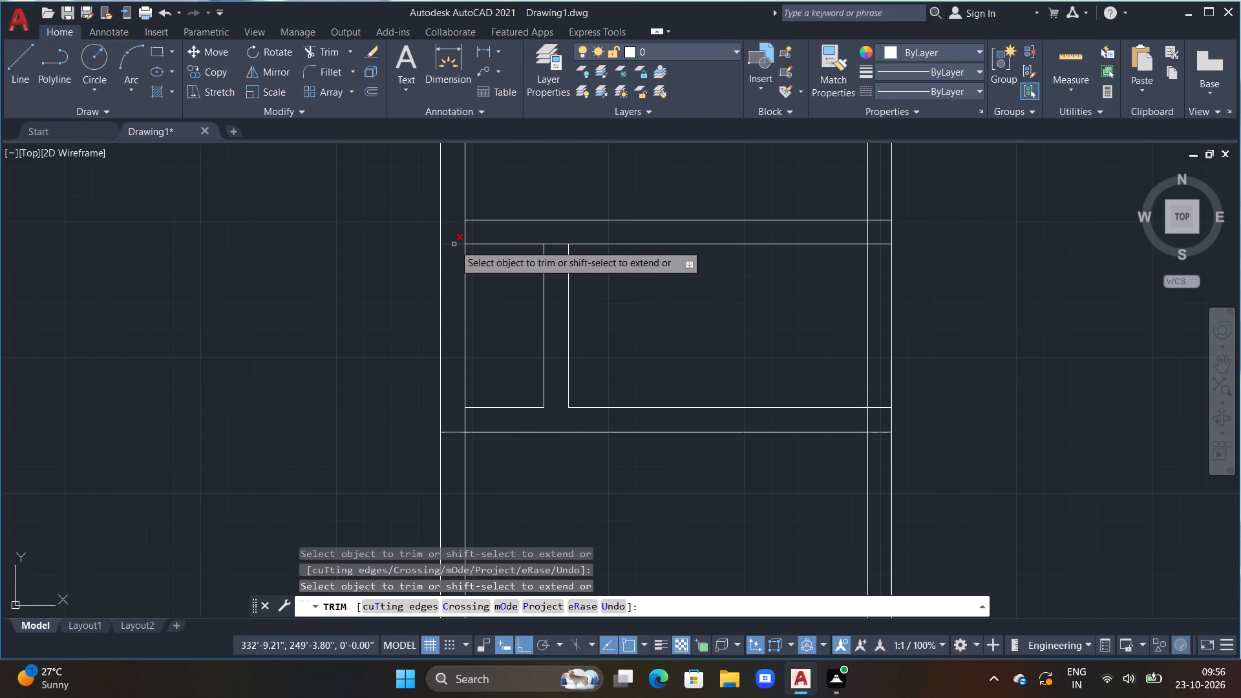
Trim the left wall's inner line where it passes between the two lines of the upper cross wall.
drag(458, 235, 469, 233)
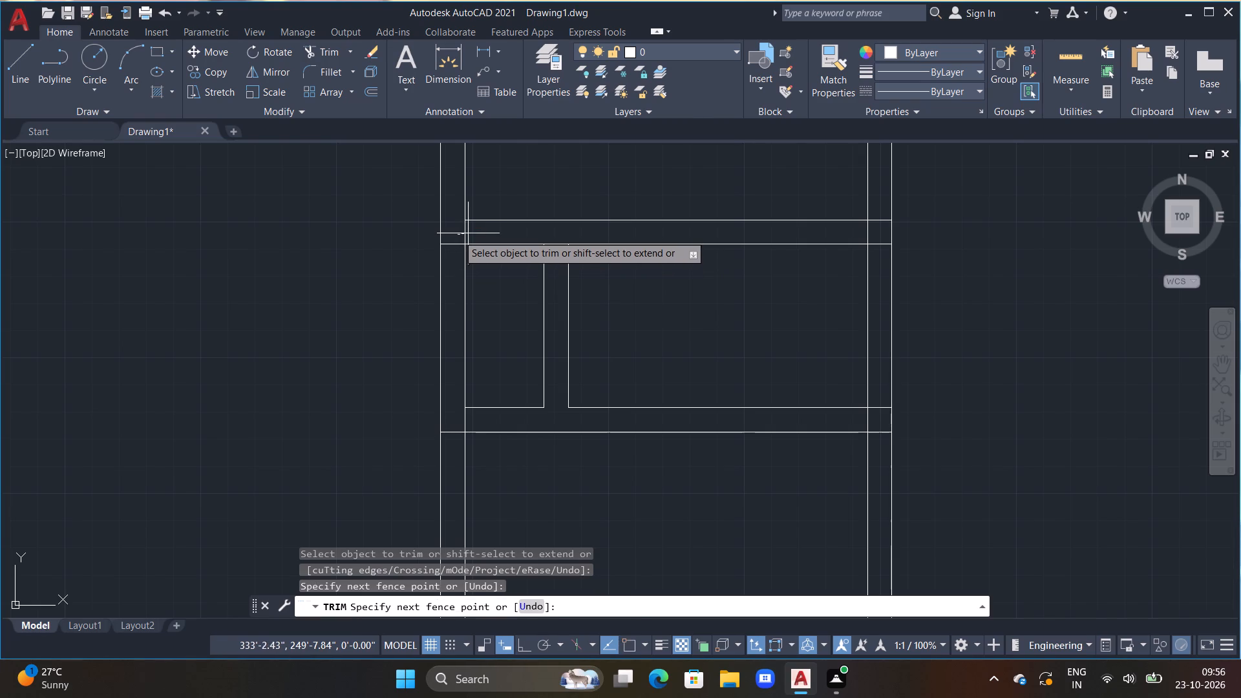
drag(469, 233, 472, 233)
scroll(487, 321, down, 2)
key(Escape)
key(Escape)
key(Escape)
key(Escape)
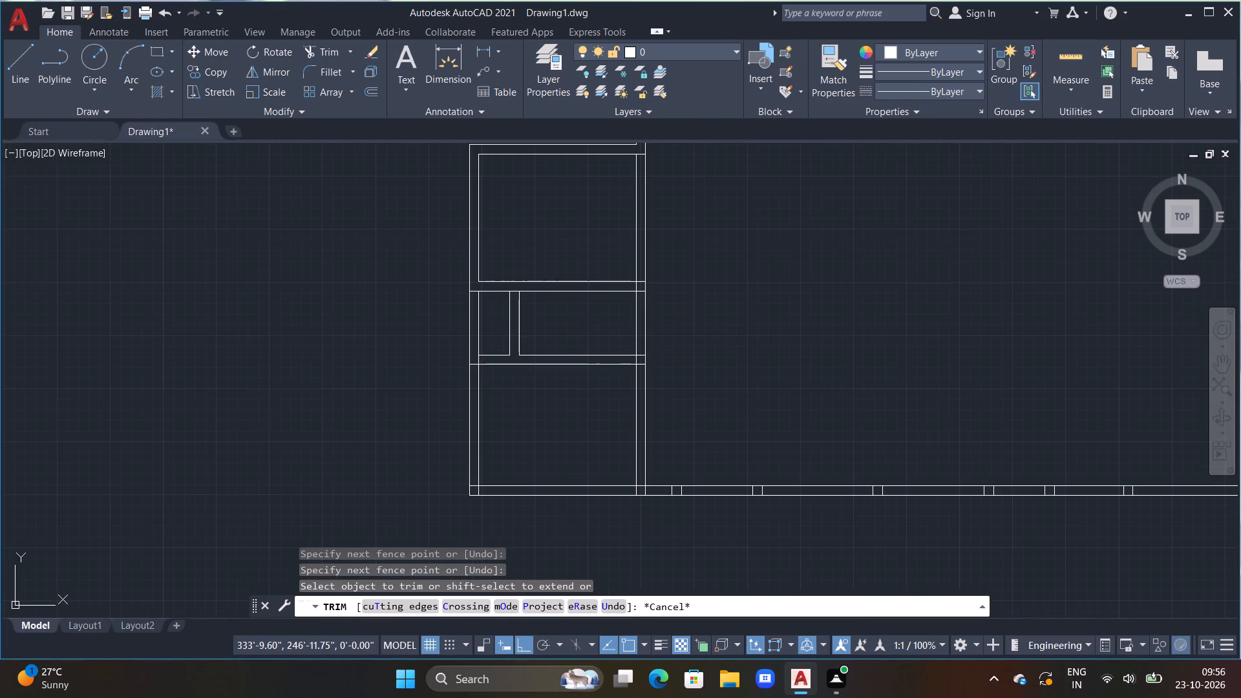
middle_drag(512, 337, 567, 366)
key(Escape)
key(Escape)
key(Escape)
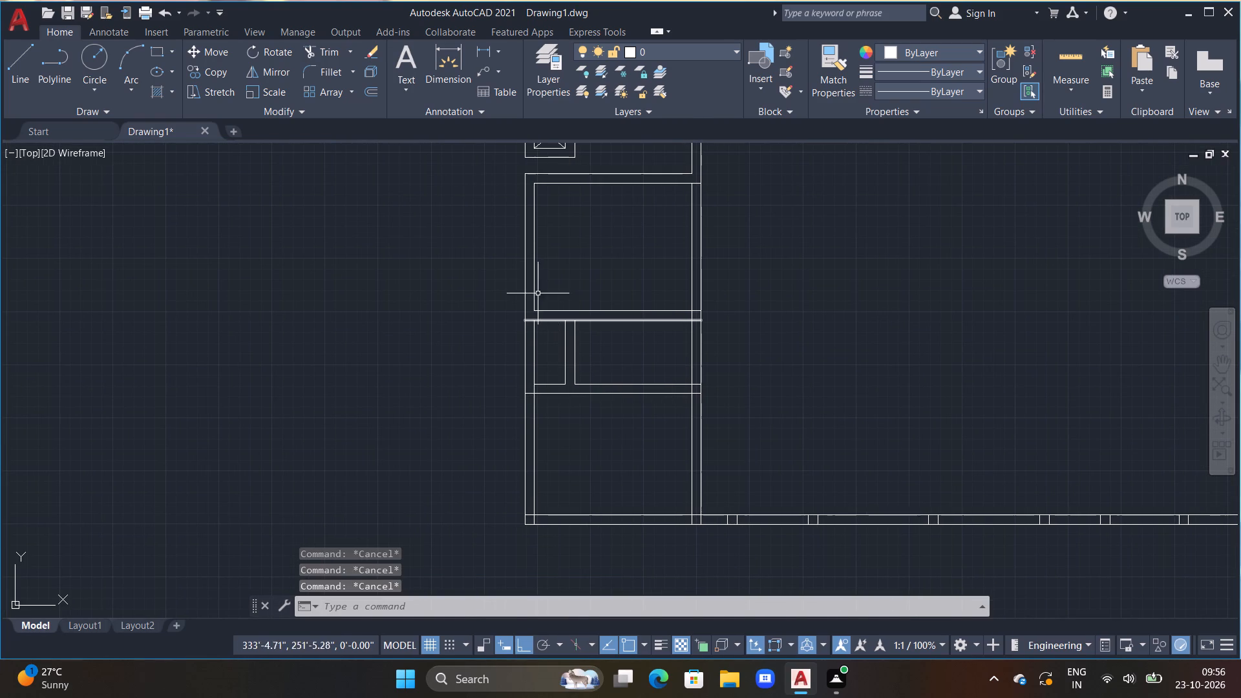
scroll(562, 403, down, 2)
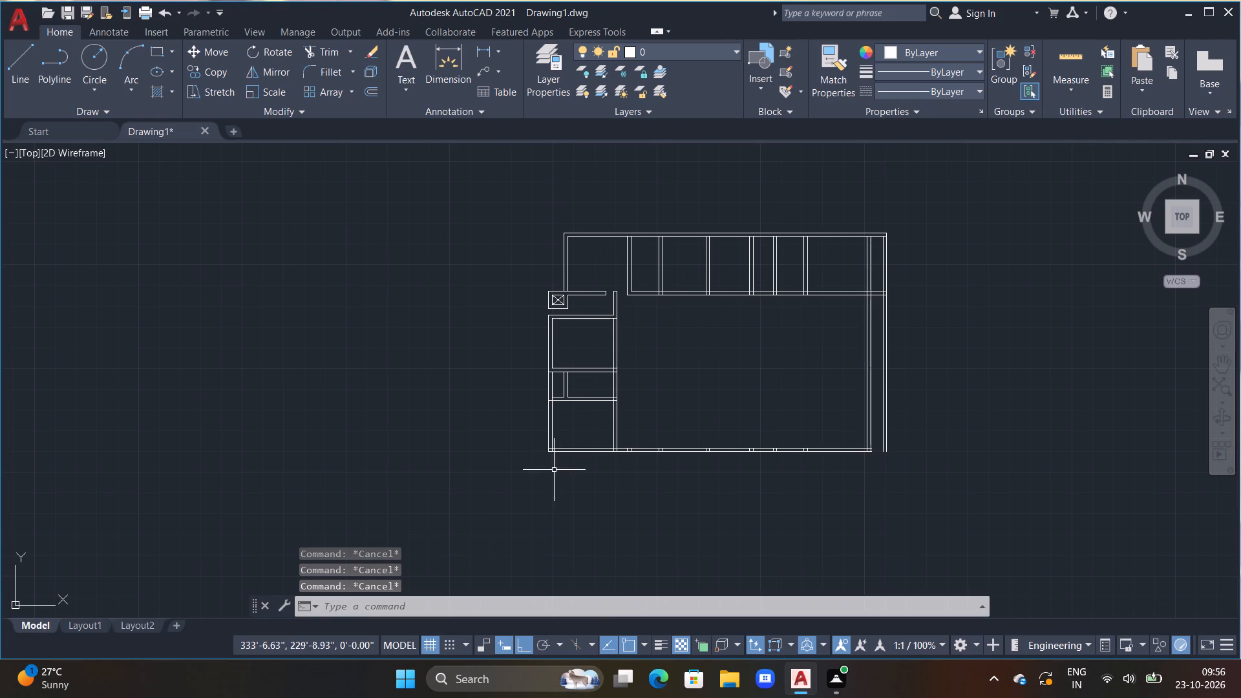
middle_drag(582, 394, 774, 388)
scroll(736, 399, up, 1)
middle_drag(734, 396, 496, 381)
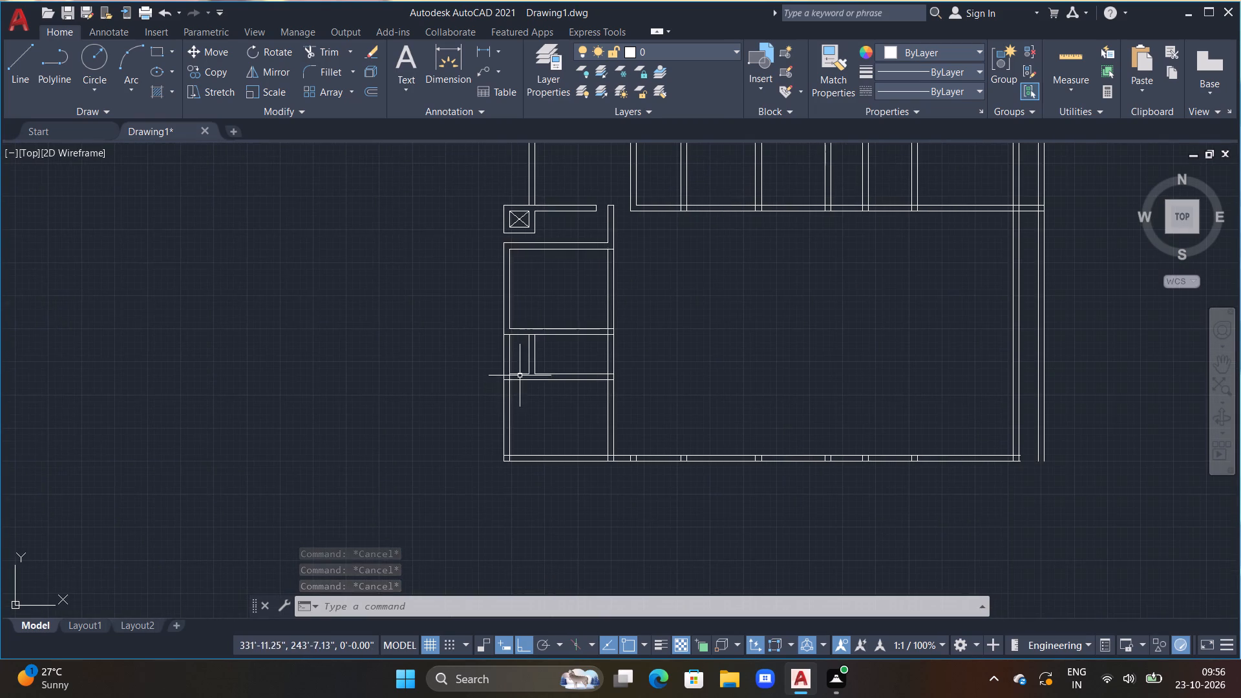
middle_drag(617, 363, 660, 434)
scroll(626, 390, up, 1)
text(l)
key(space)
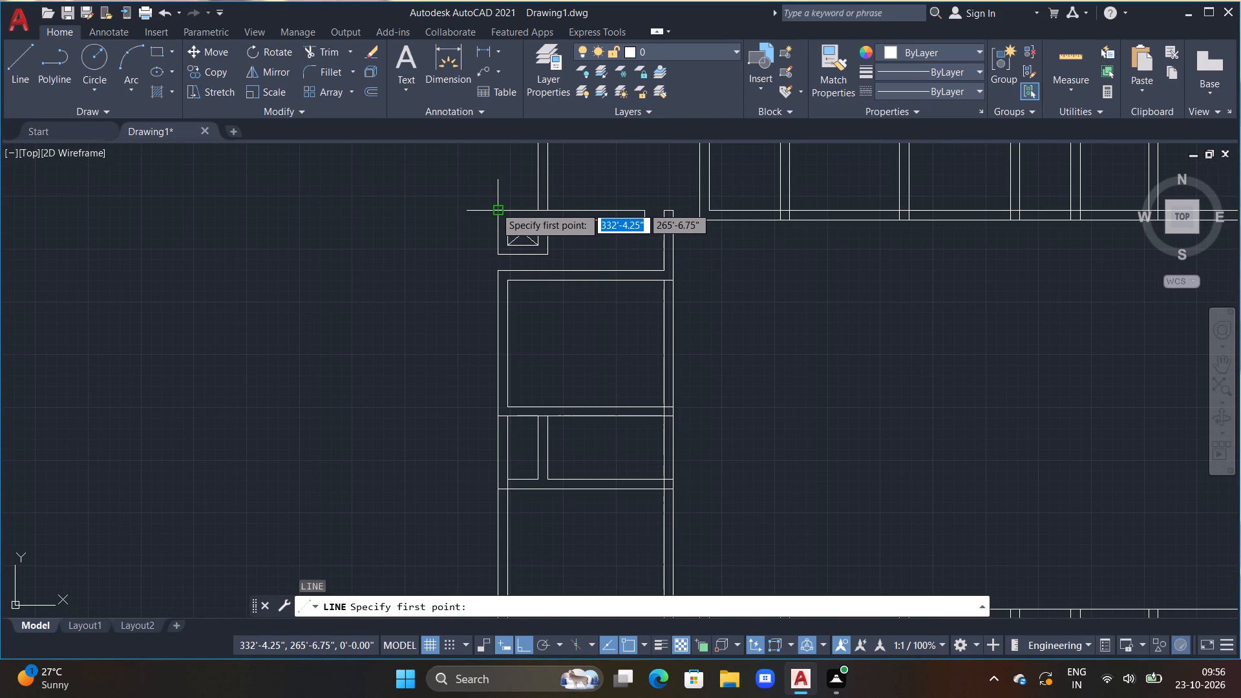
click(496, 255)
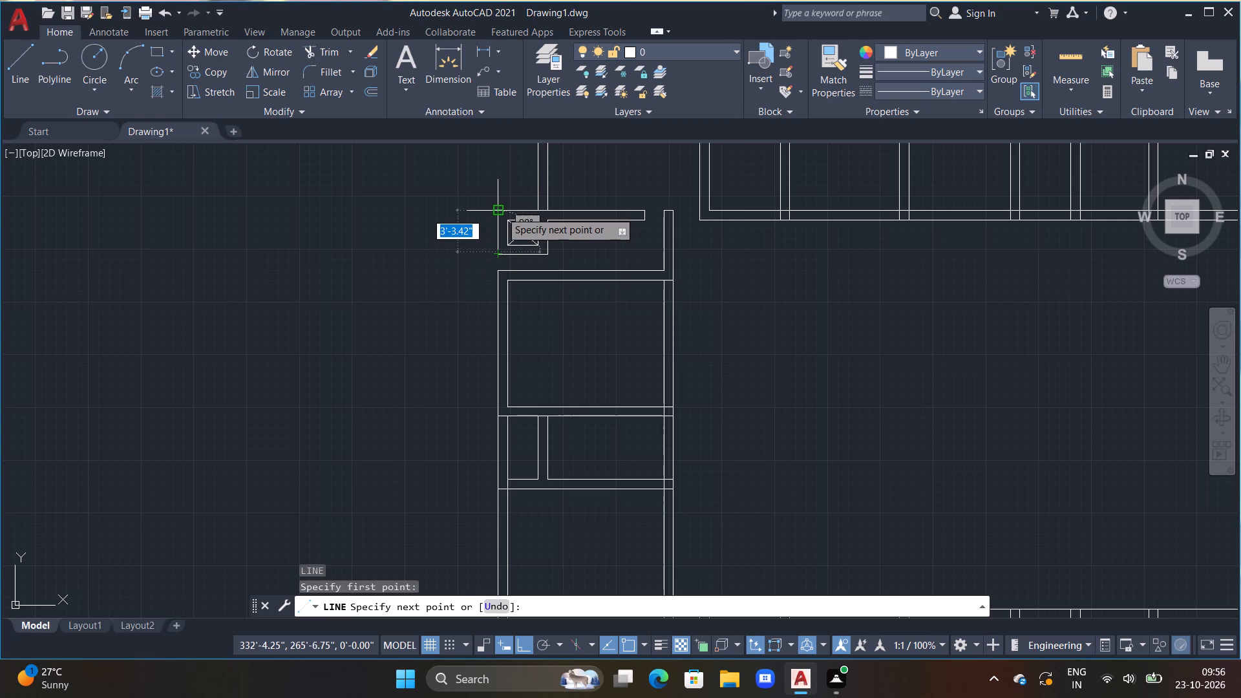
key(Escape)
Draw a line from the lower cross wall's bottom-left corner 3'-6" up the left wall, turning horizontally to just past the partition.
middle_drag(501, 400, 608, 385)
scroll(589, 388, up, 1)
text(l)
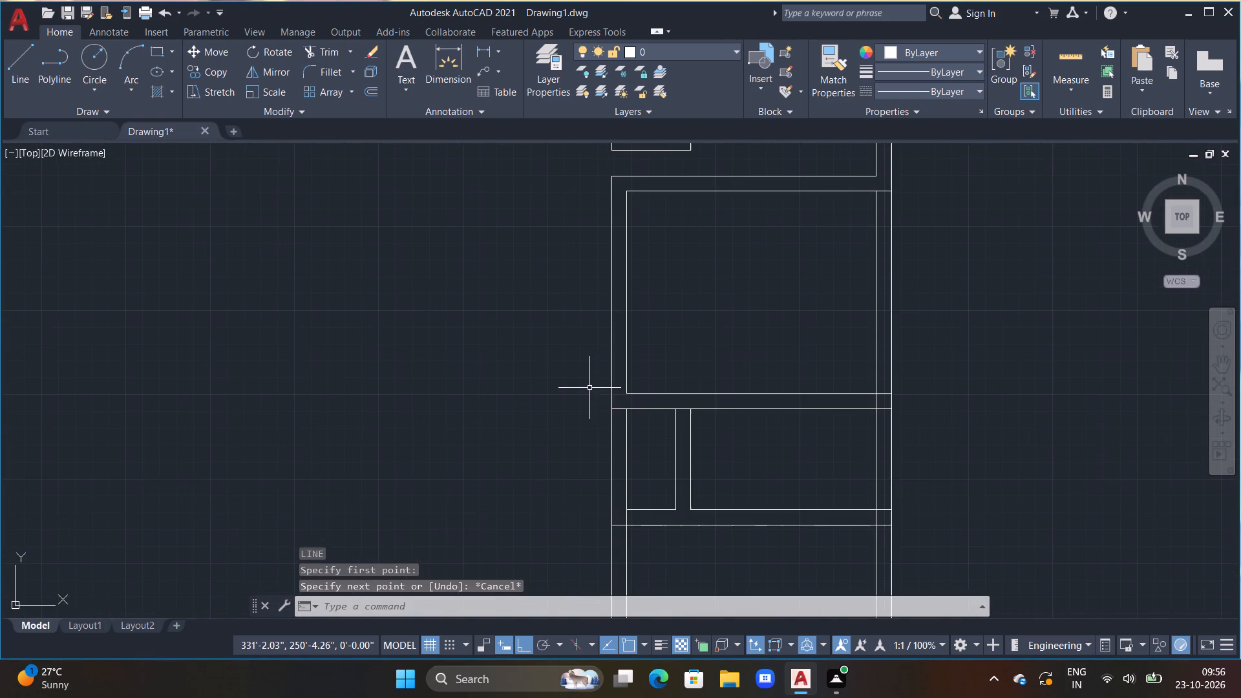
key(space)
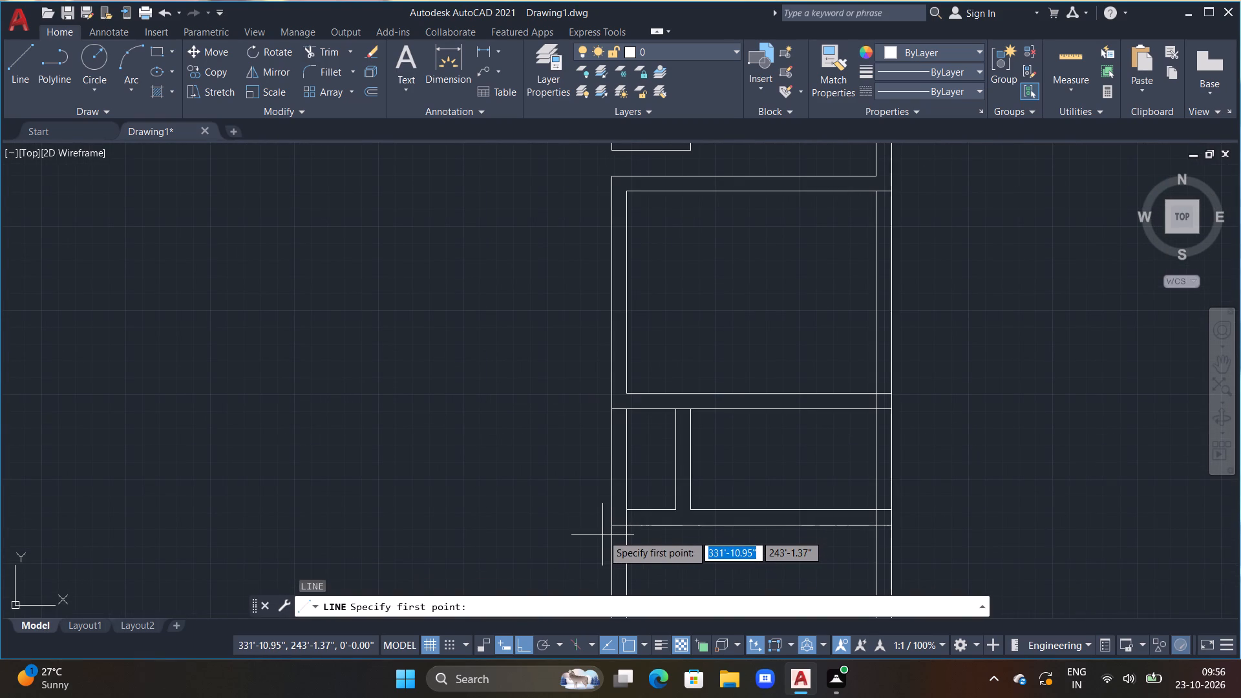
click(607, 526)
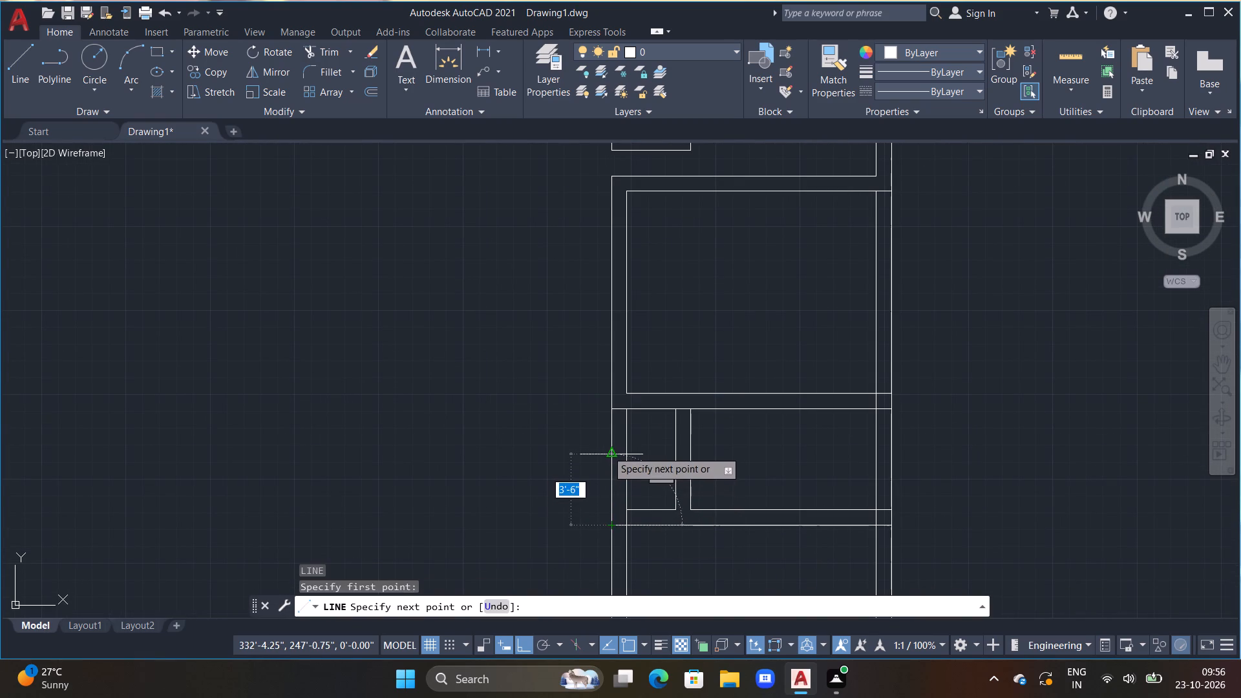
click(607, 450)
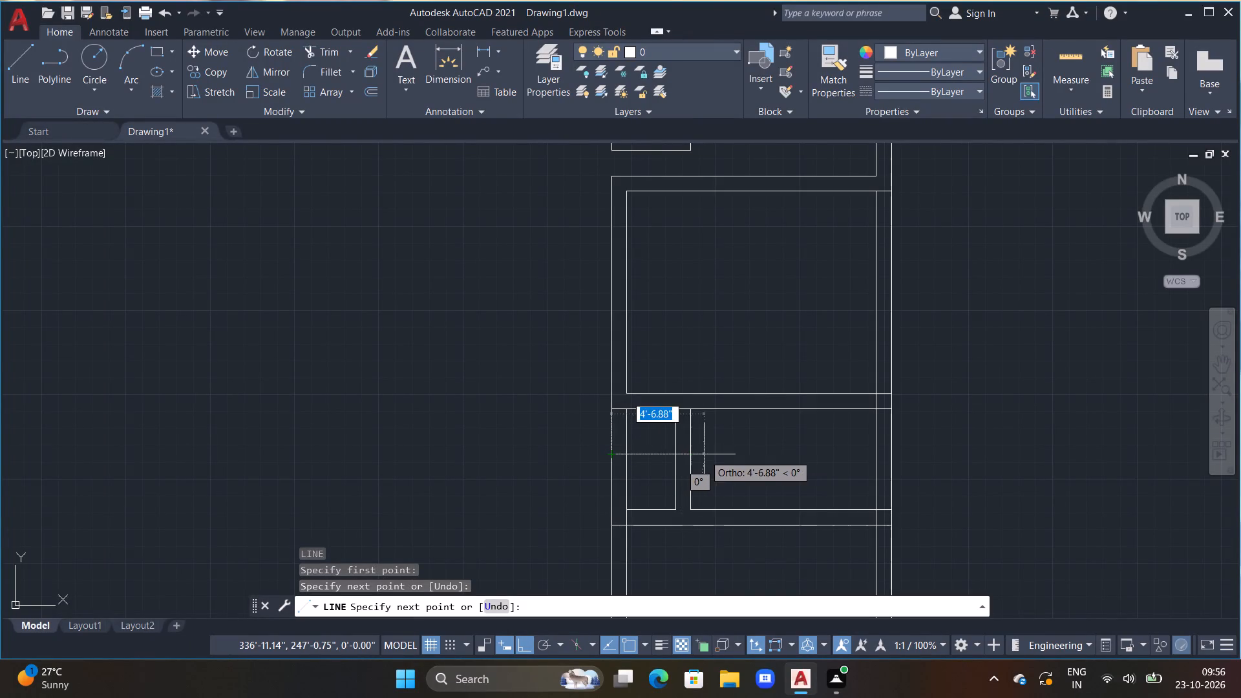
click(704, 454)
key(Escape)
Trim the horizontal line's overhang past the partition and the left wall's inner line between the lower cross wall's two lines.
key(t)
text(r)
key(space)
drag(699, 455, 698, 449)
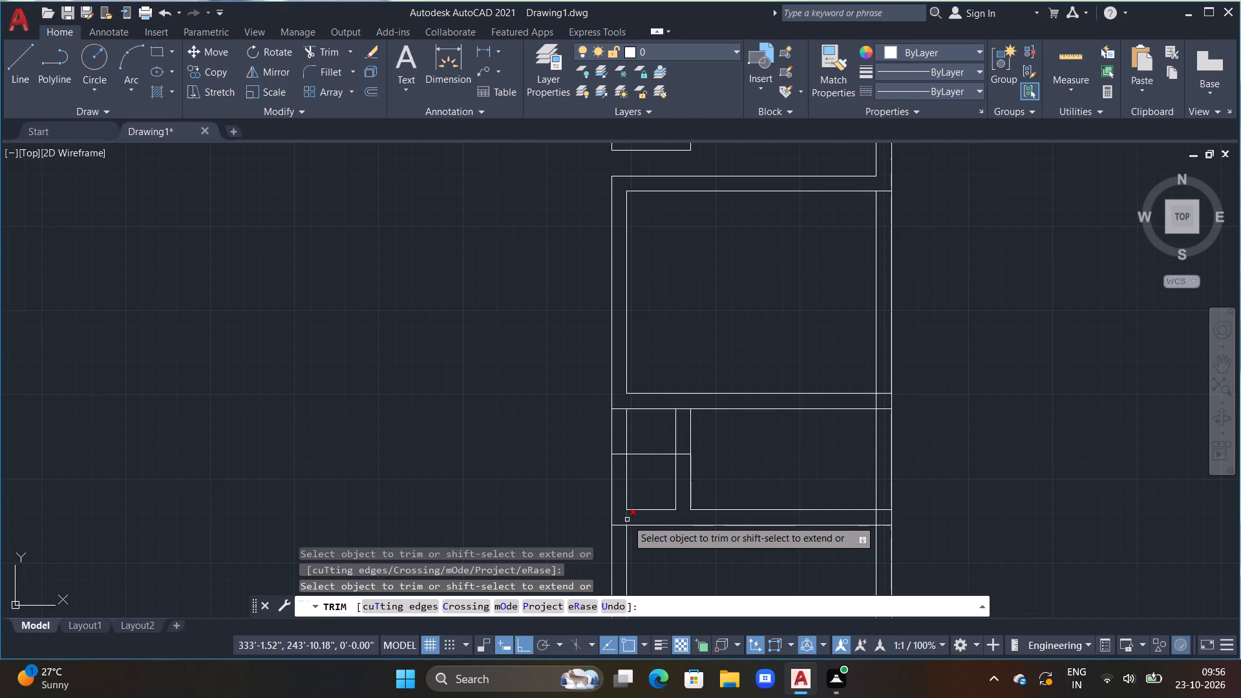
click(627, 520)
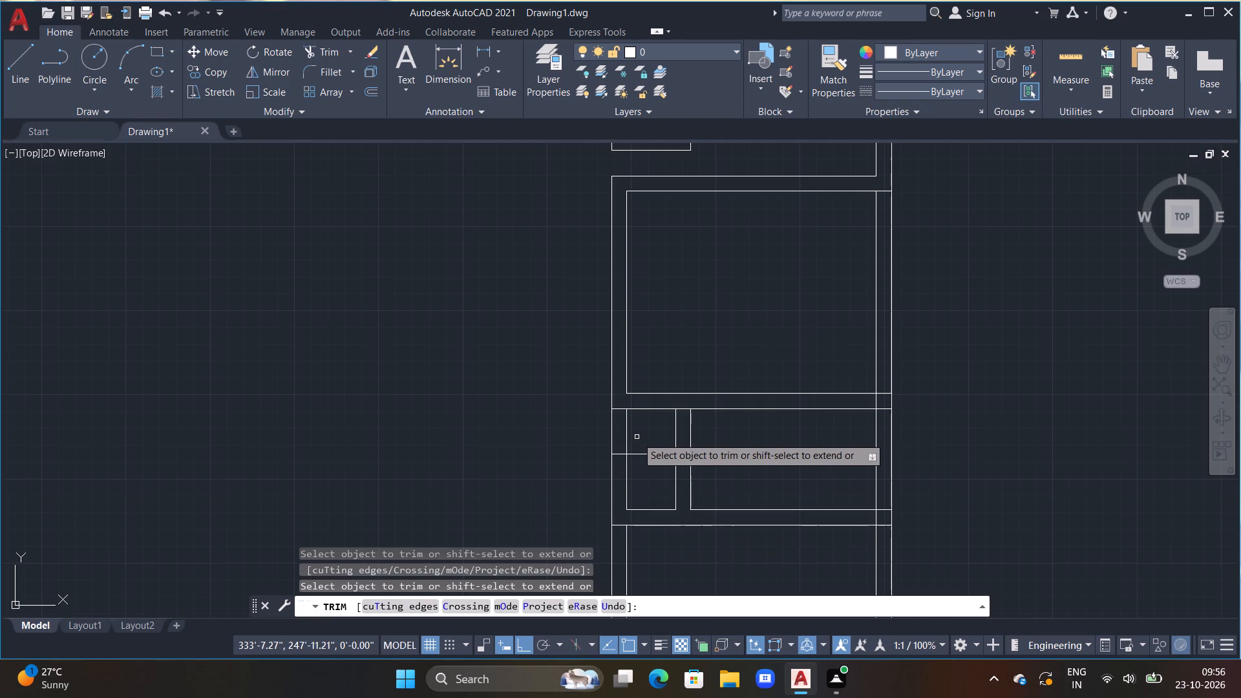
Trim the left wall and partition lines between the upper cross wall and the new horizontal line, opening the gap above the lower shaft.
drag(638, 435, 563, 434)
drag(655, 426, 656, 426)
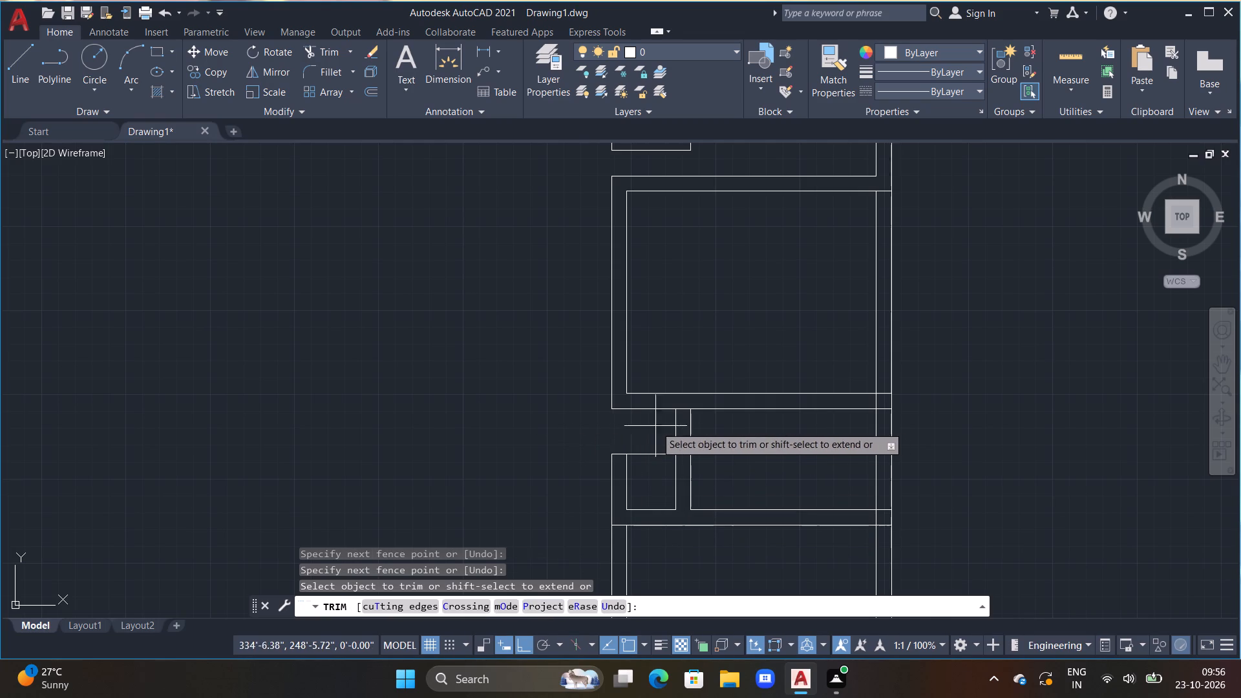
drag(656, 426, 721, 428)
key(Escape)
key(Escape)
key(Escape)
key(Escape)
scroll(642, 472, up, 1)
key(Escape)
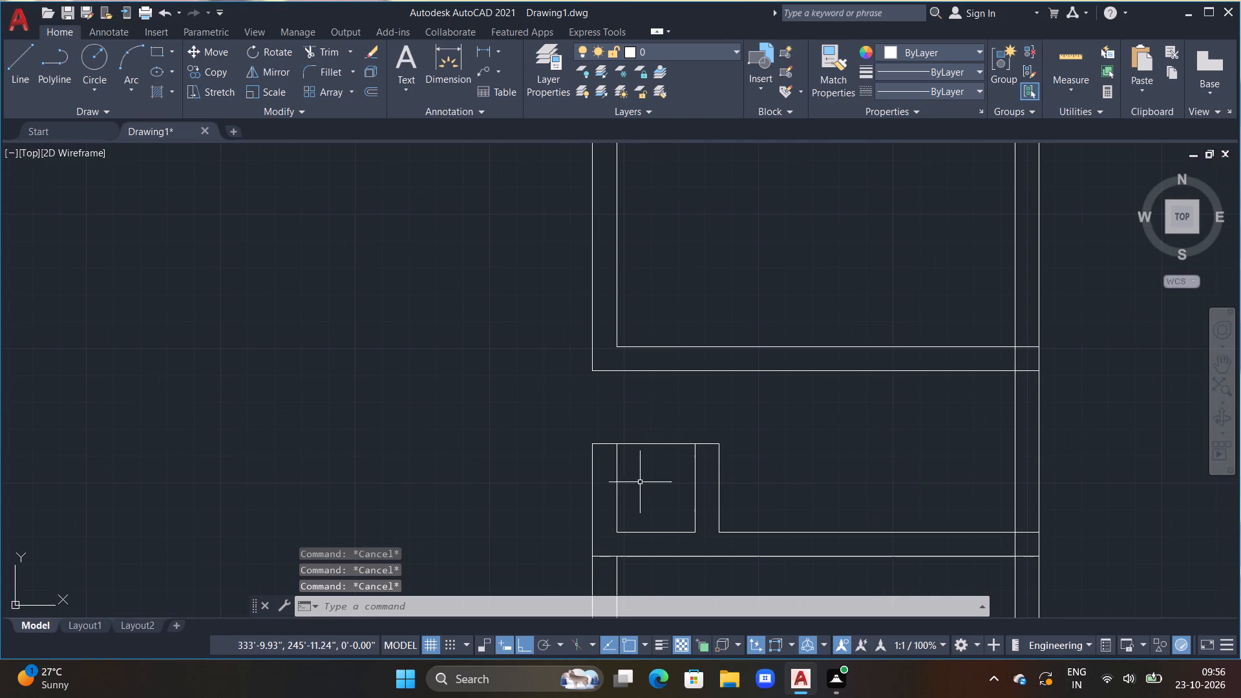
key(Escape)
Draw a line from the lower shaft's inner bottom-left corner up to the midpoint of its inner left line.
text(l)
key(space)
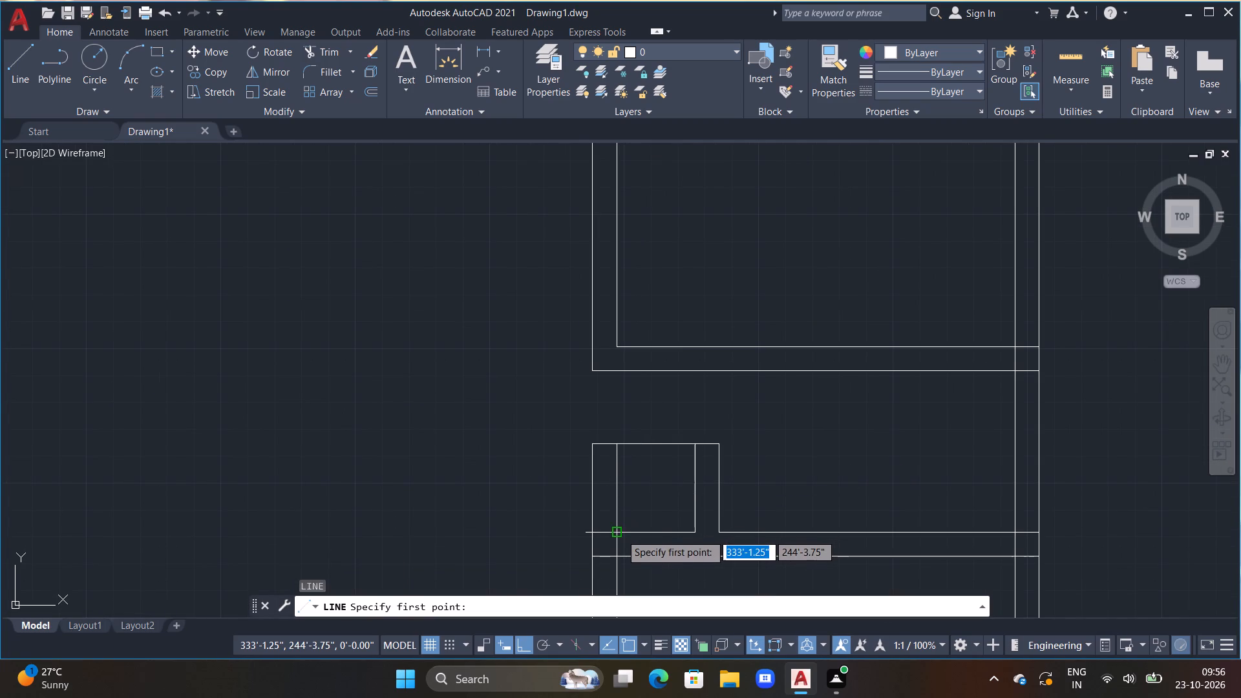
click(620, 532)
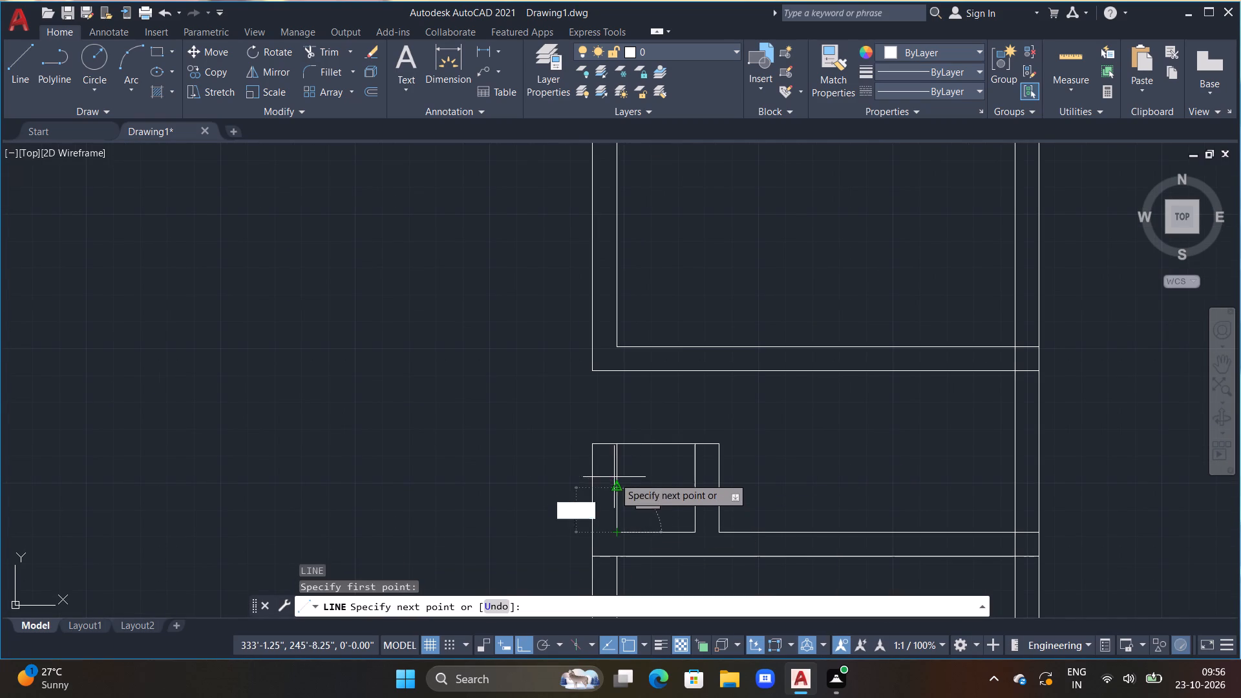
click(617, 472)
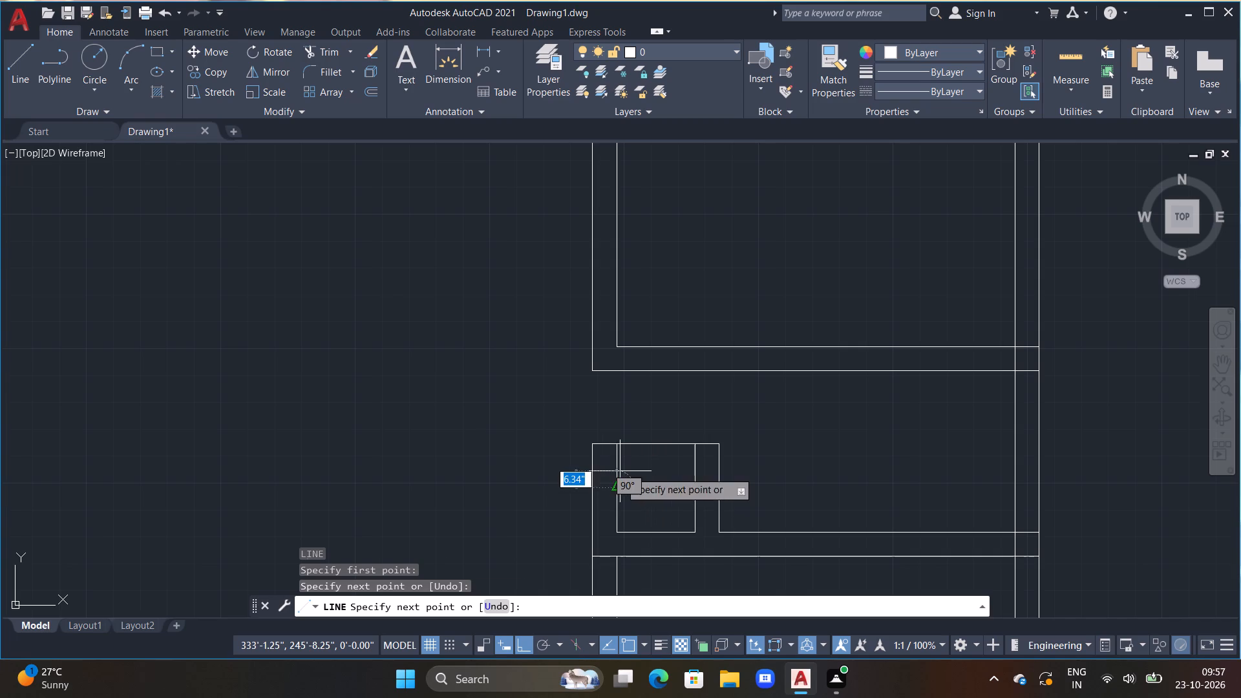
key(Escape)
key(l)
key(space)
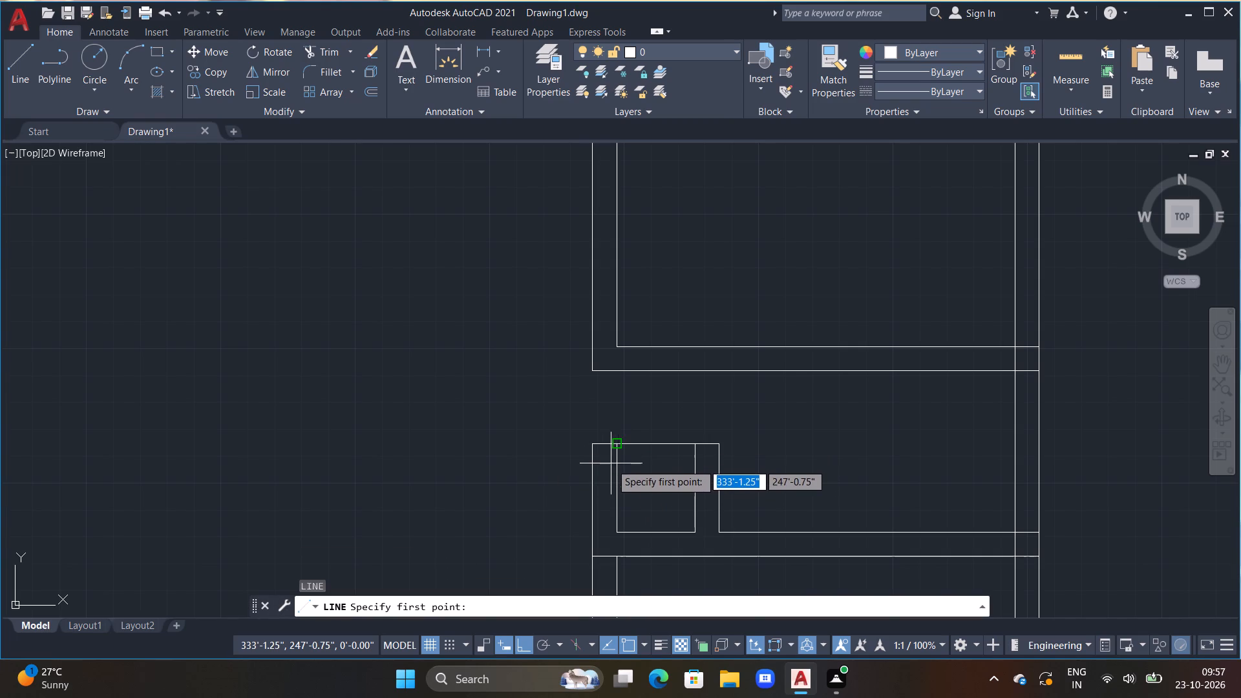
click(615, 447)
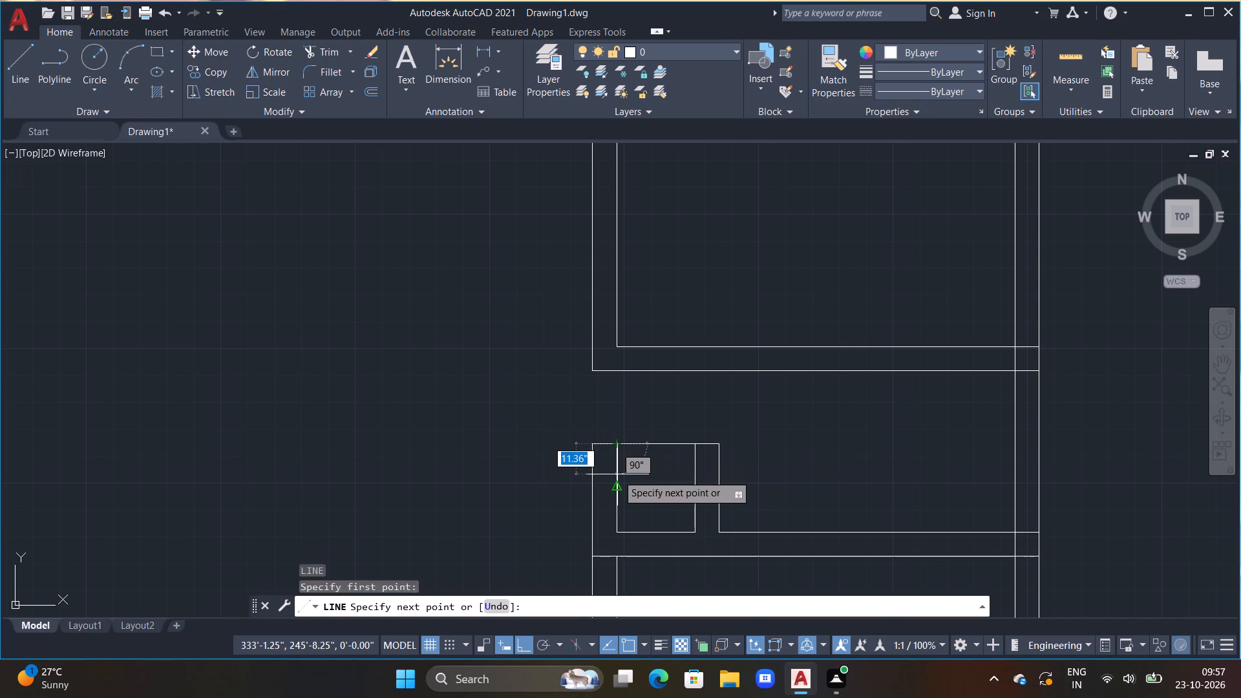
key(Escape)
Draw a horizontal line about 3' long across the lower shaft, just below its top line, crossing both inner side lines.
key(l)
key(space)
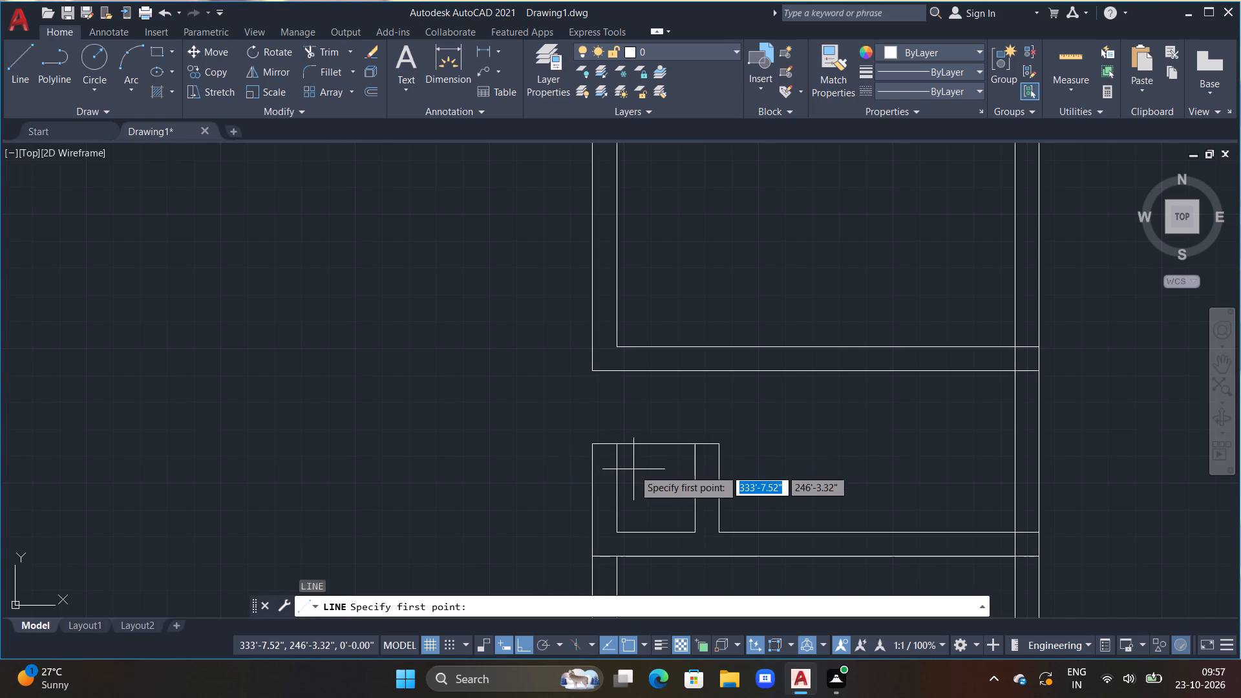
click(606, 465)
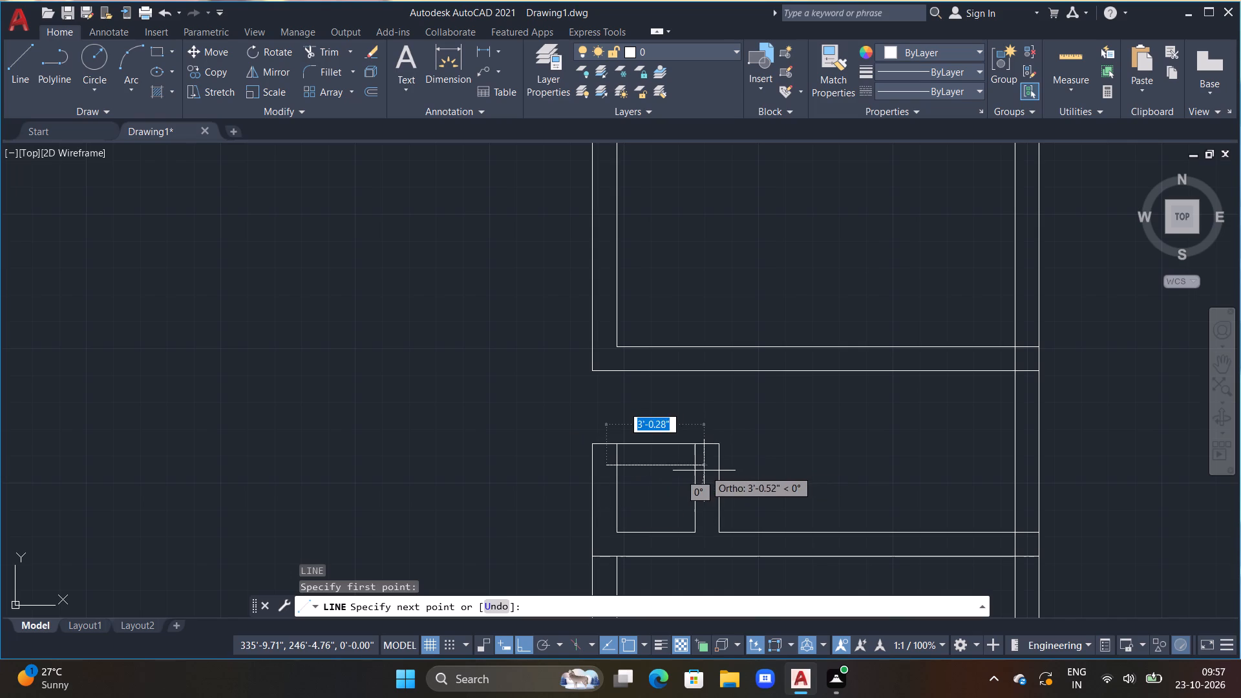
click(704, 471)
key(Escape)
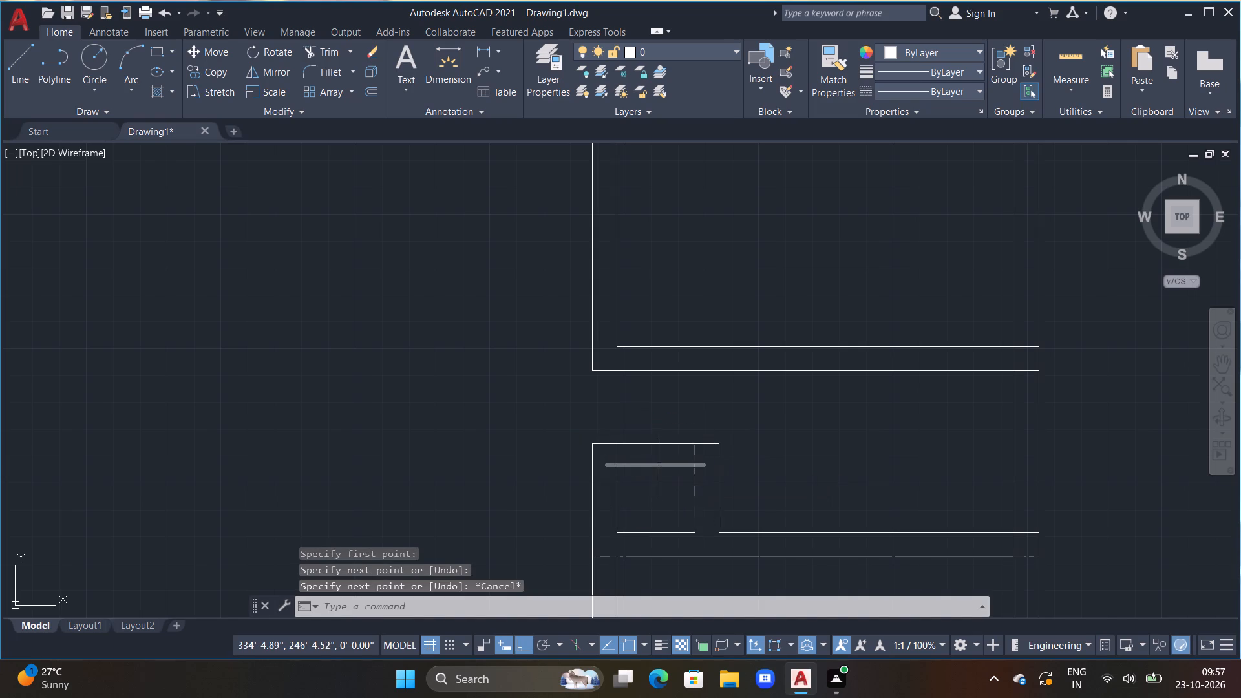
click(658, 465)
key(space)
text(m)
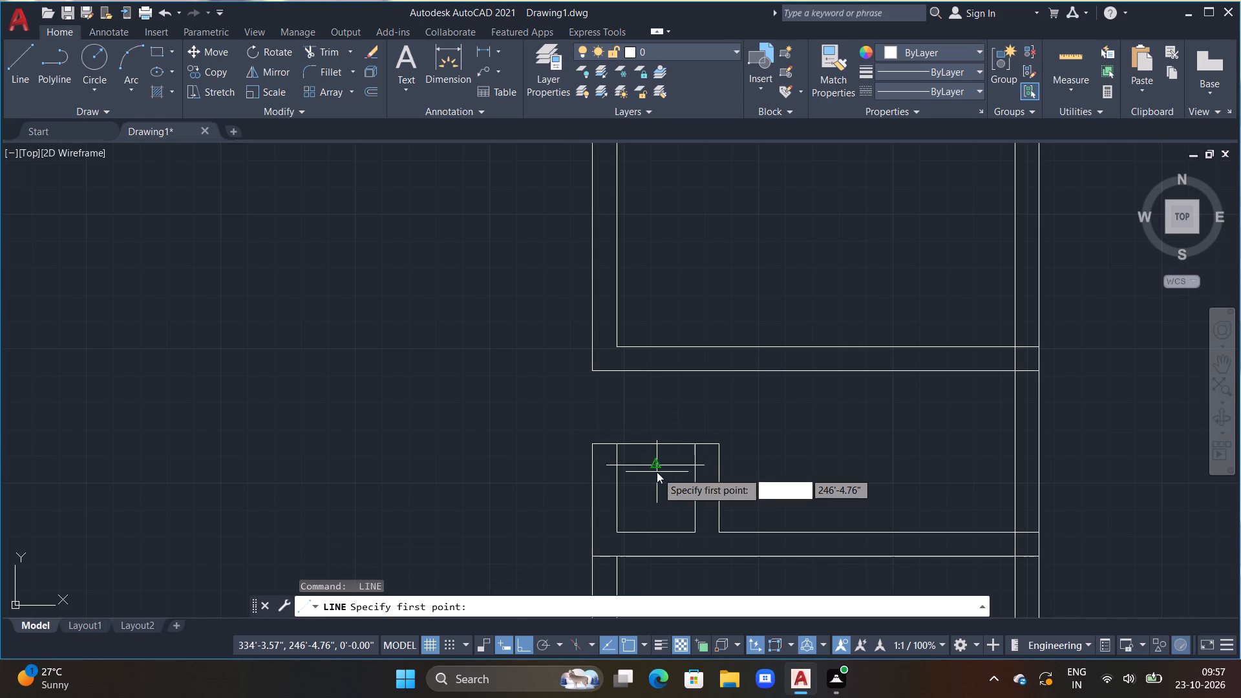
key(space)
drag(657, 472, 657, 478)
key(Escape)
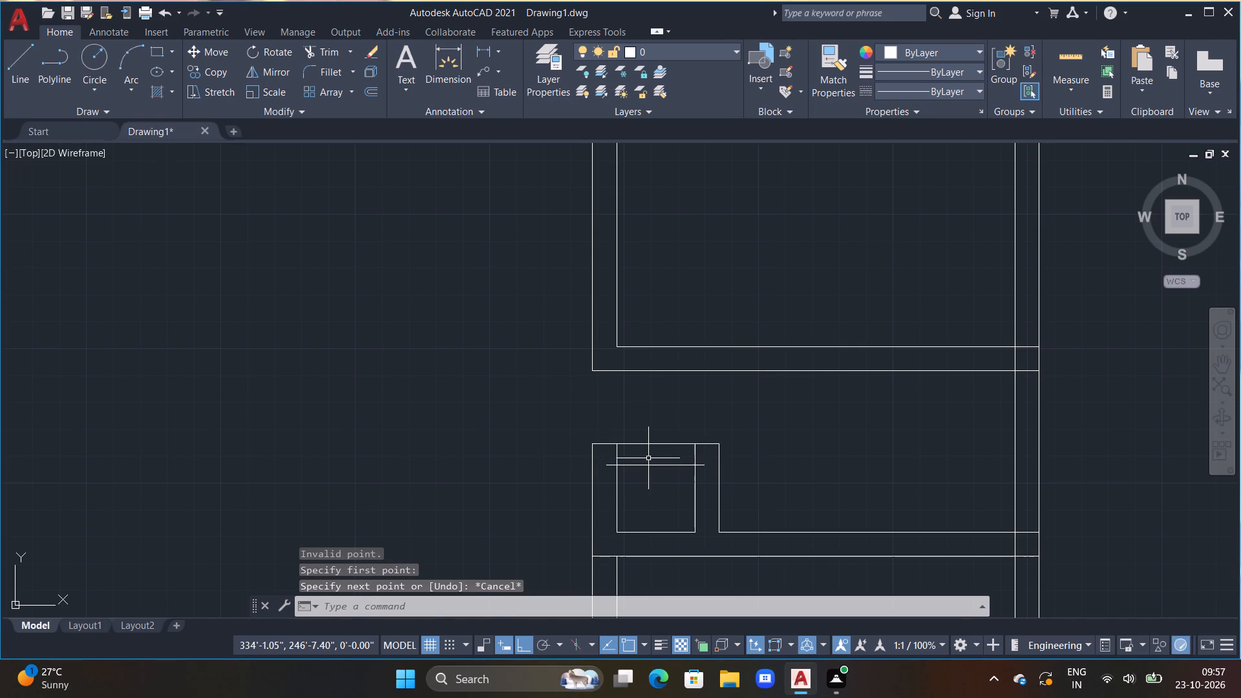
Move the short horizontal line slightly down inside the lower shaft.
click(650, 465)
key(m)
key(space)
click(646, 474)
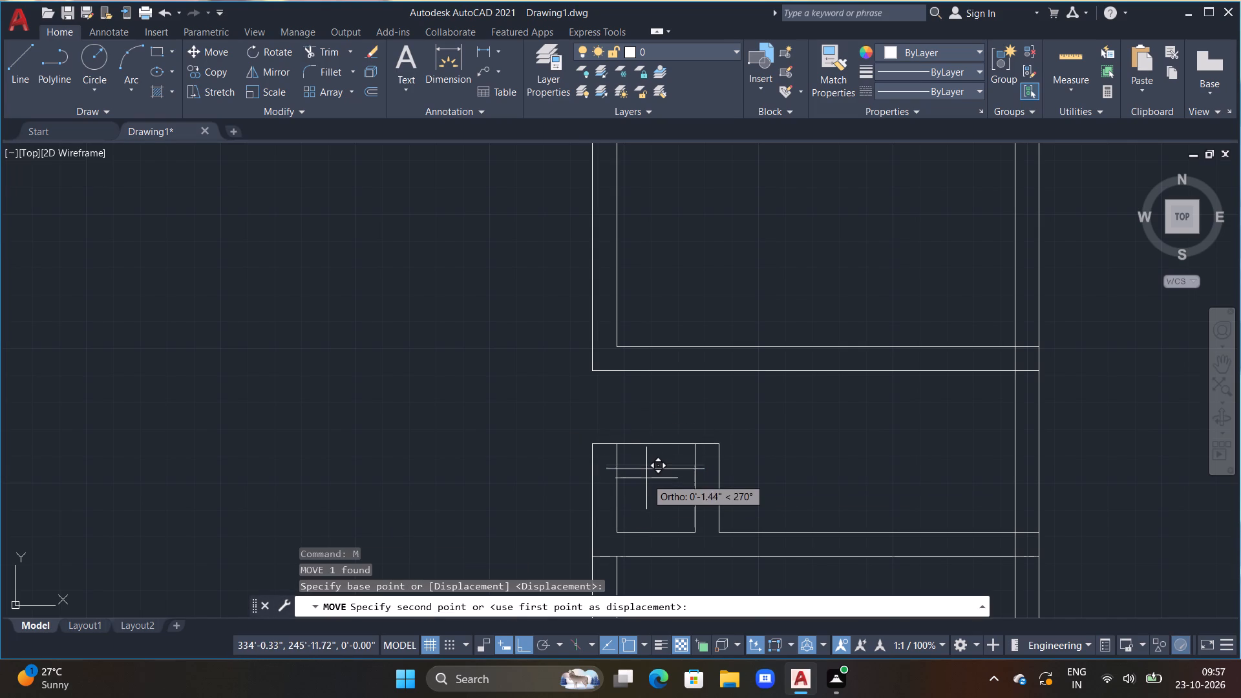
double_click(645, 485)
key(Escape)
Trim the lower shaft's inner side lines above the short horizontal line and that line's overhanging ends to form a closed inner rectangle.
key(t)
key(r)
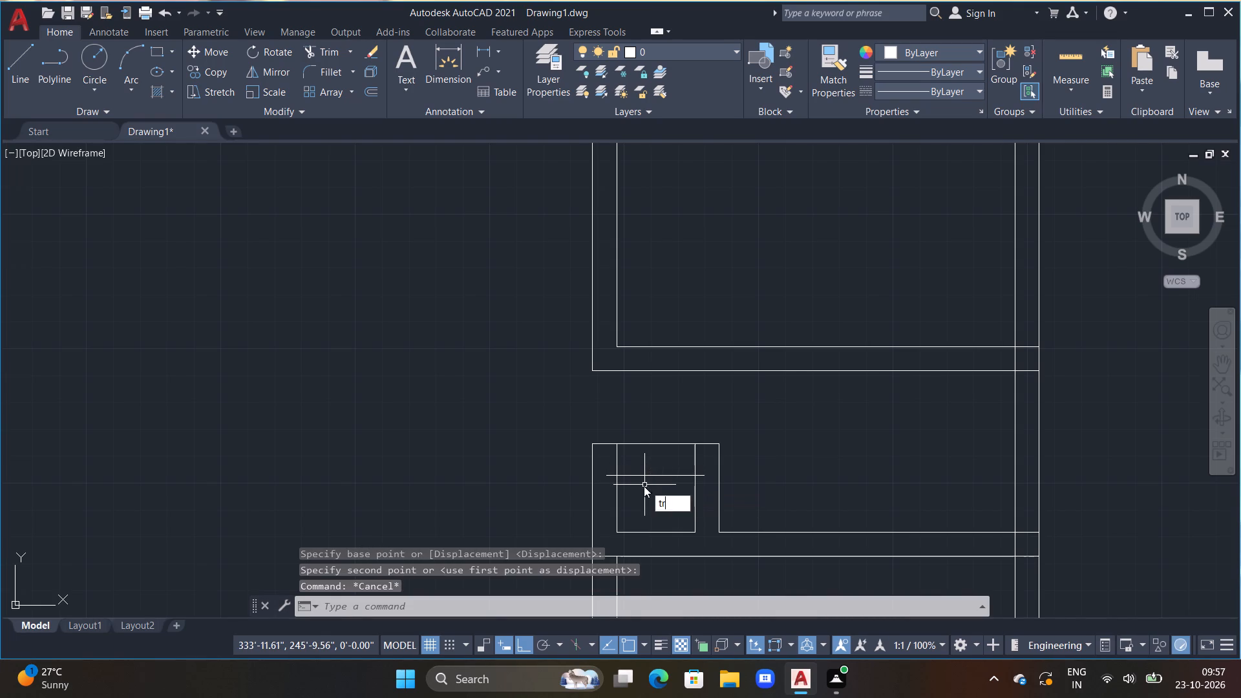
key(space)
drag(699, 481, 635, 463)
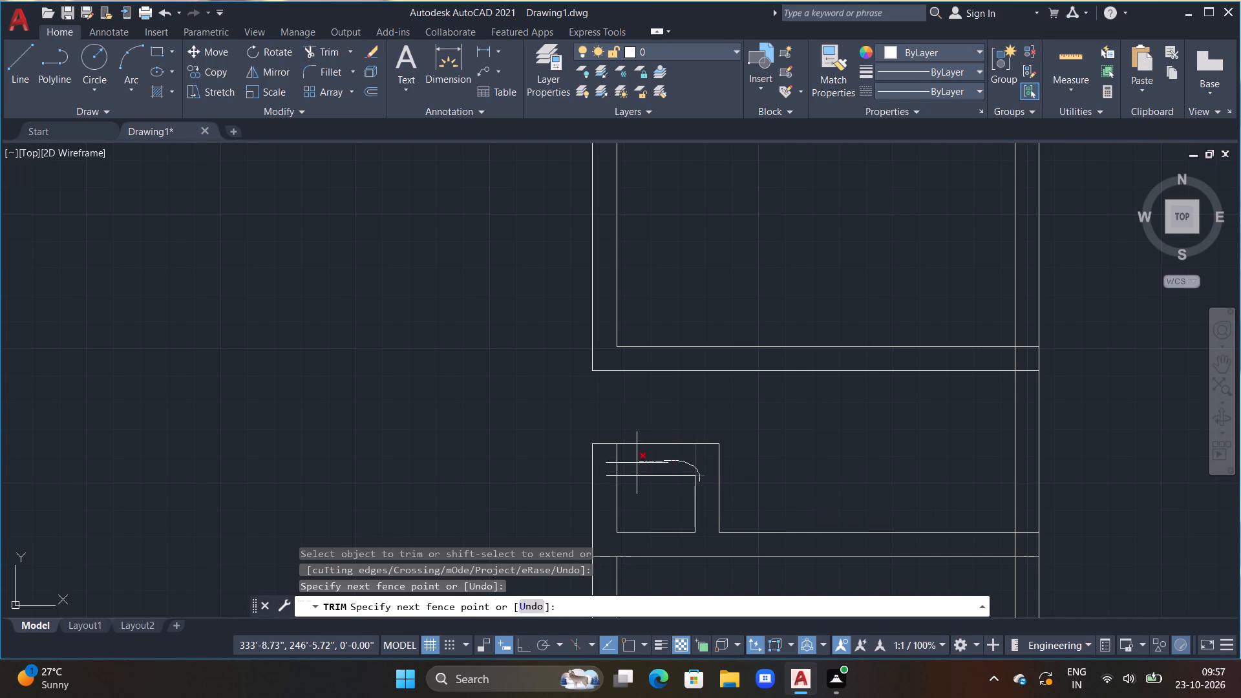
drag(635, 463, 602, 488)
click(607, 479)
drag(607, 479, 608, 472)
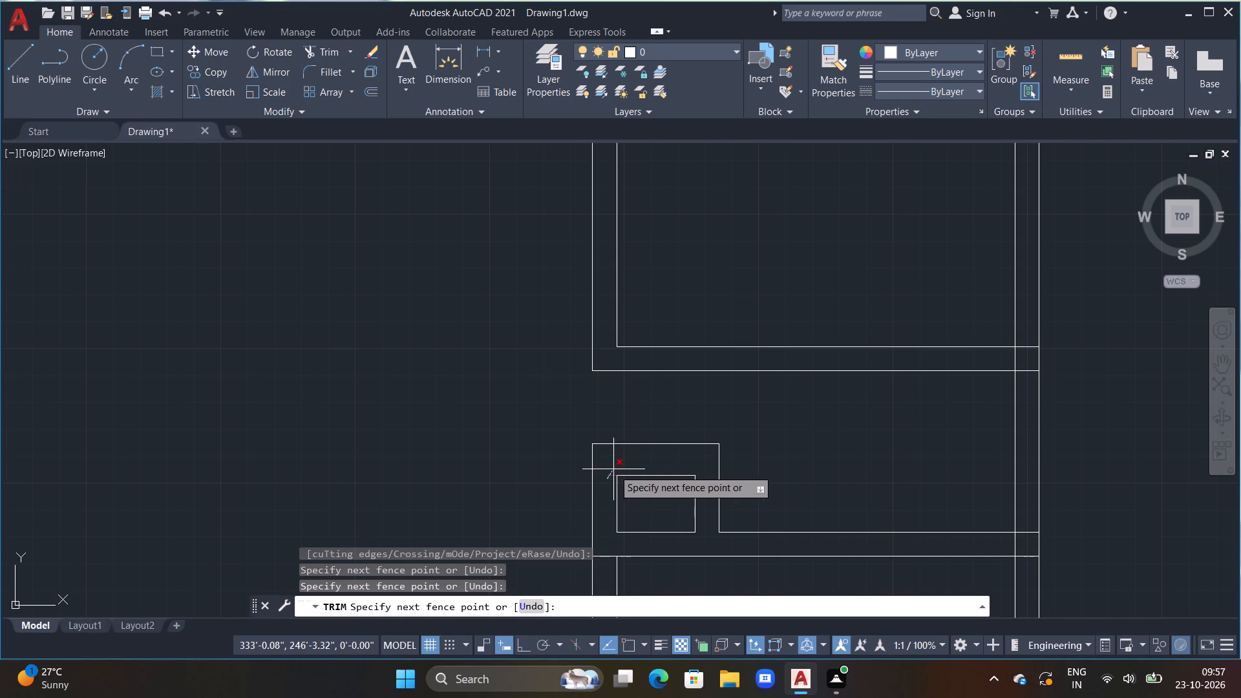
click(613, 469)
Trim the crossing lines where the upper cross wall meets the right-hand vertical wall, leaving an open wall junction.
scroll(595, 479, down, 1)
middle_drag(670, 535, 669, 545)
scroll(668, 551, down, 1)
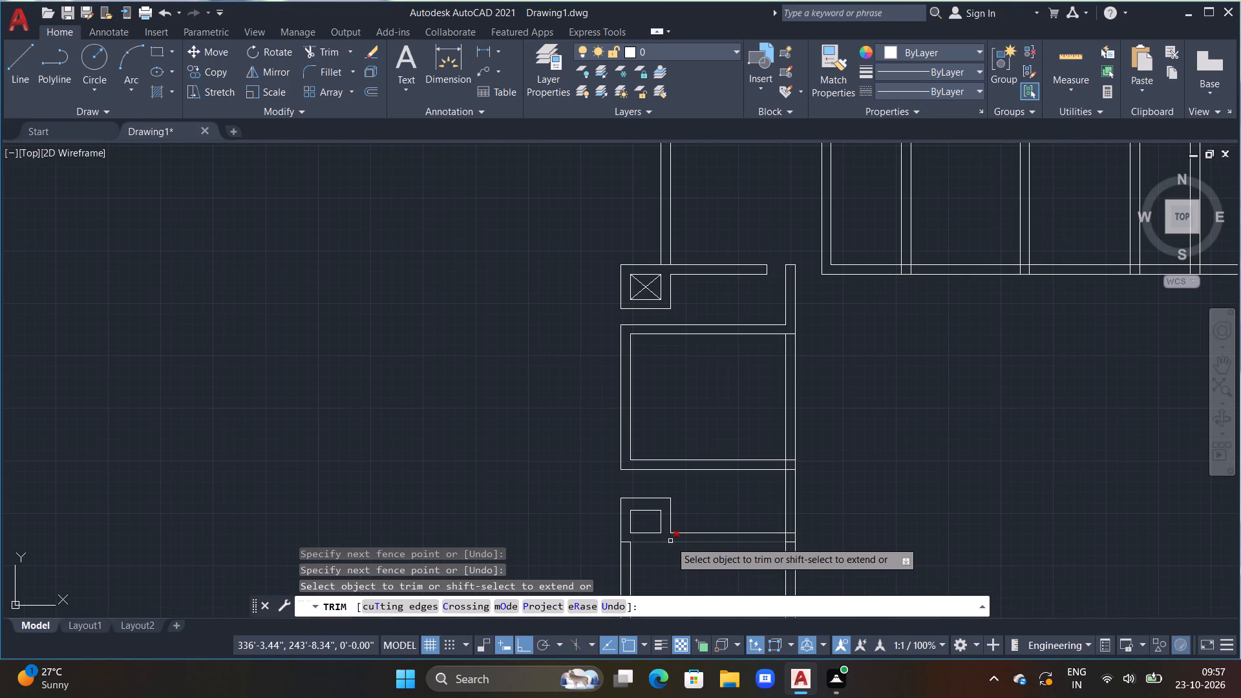
middle_drag(666, 549, 628, 505)
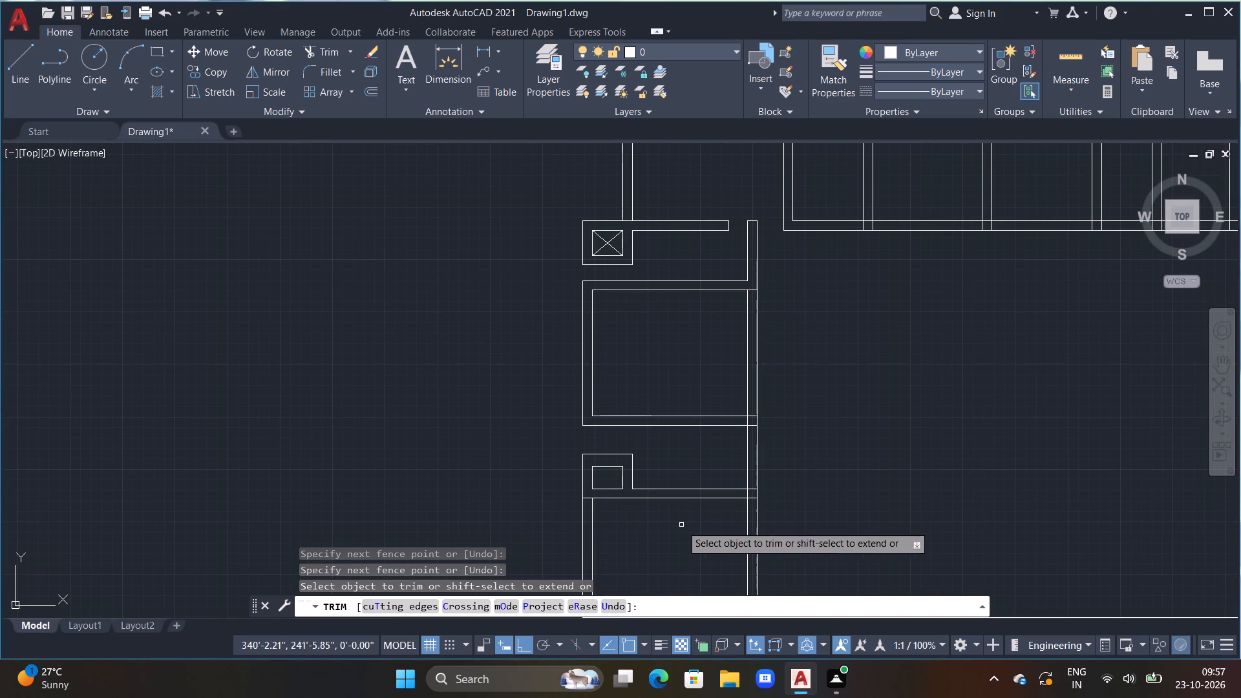
scroll(743, 486, up, 1)
scroll(743, 486, down, 1)
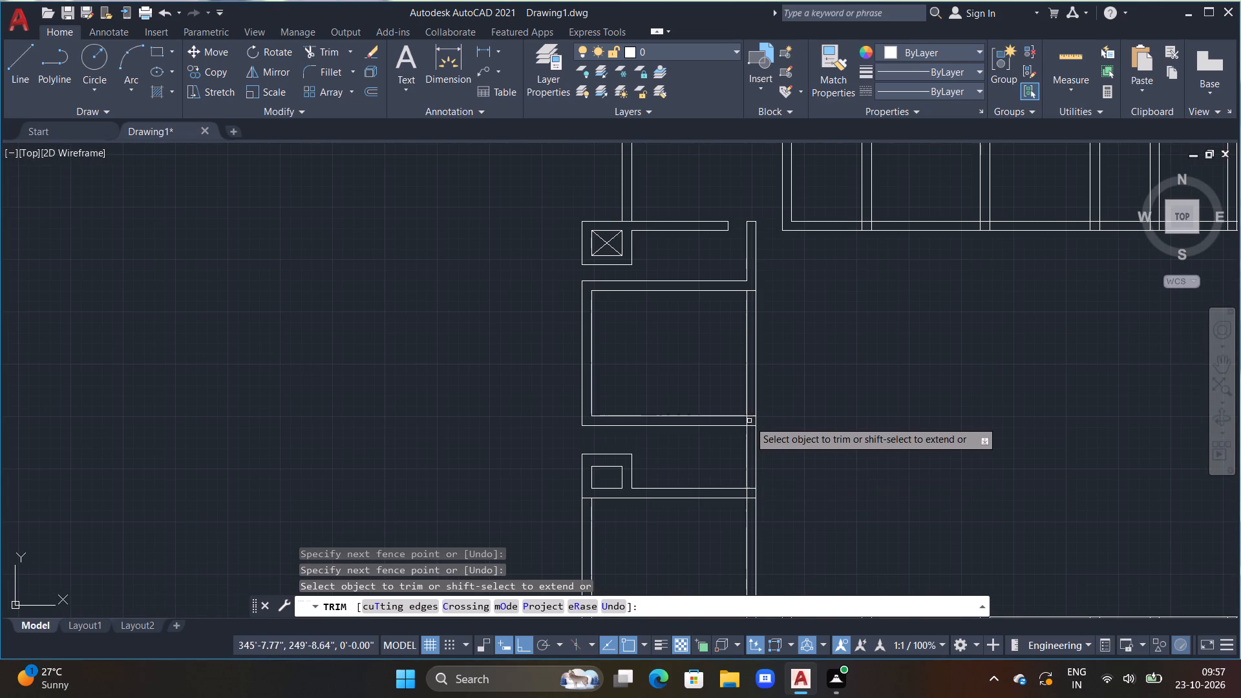
scroll(745, 423, up, 3)
click(744, 423)
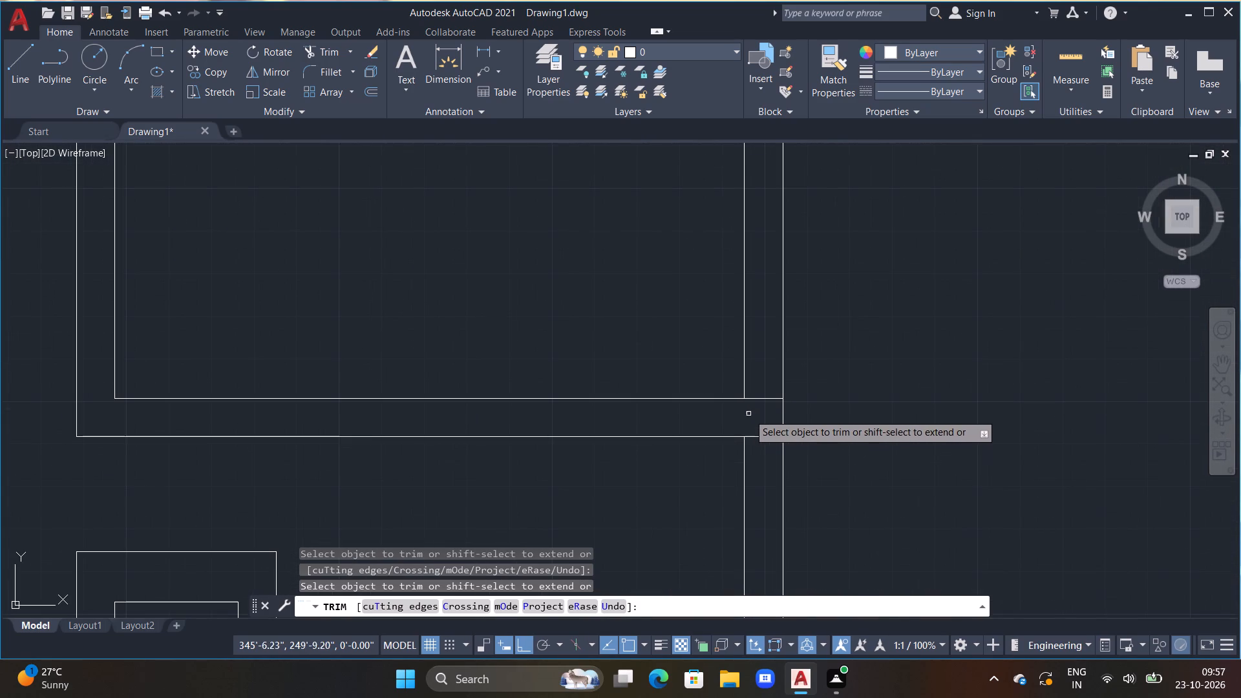
click(752, 395)
drag(759, 417, 761, 455)
drag(761, 434, 764, 469)
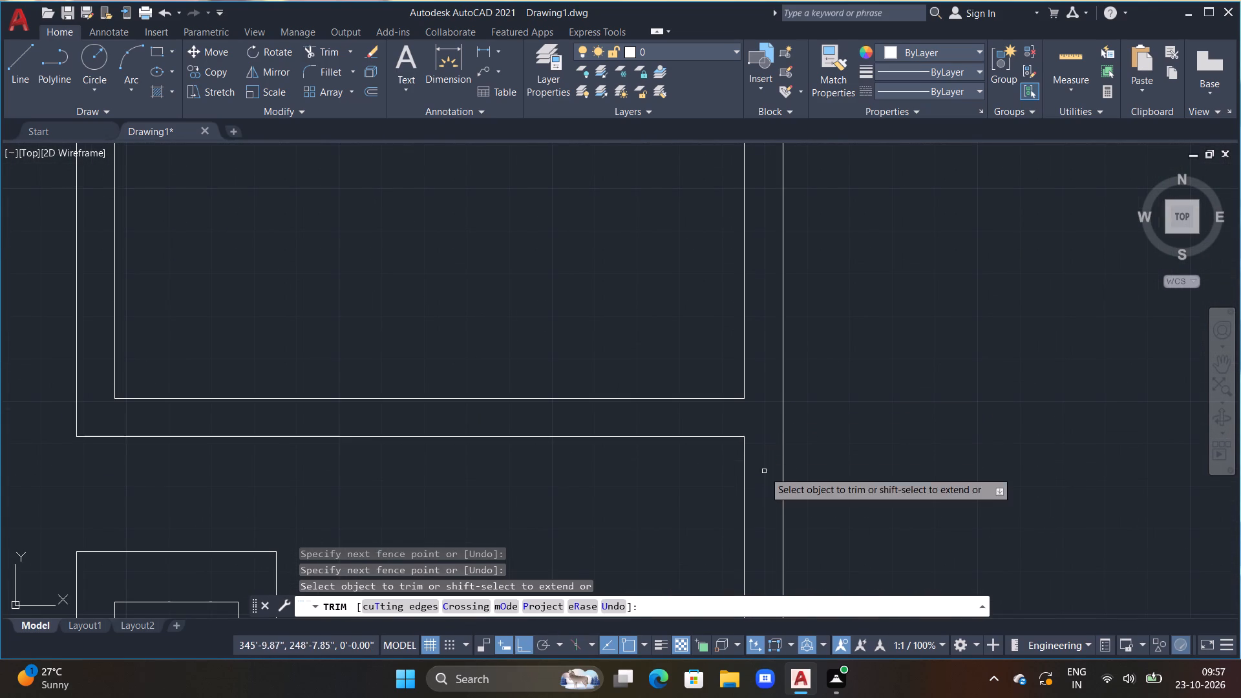
scroll(764, 456, down, 5)
scroll(728, 463, up, 2)
middle_drag(724, 459, 602, 375)
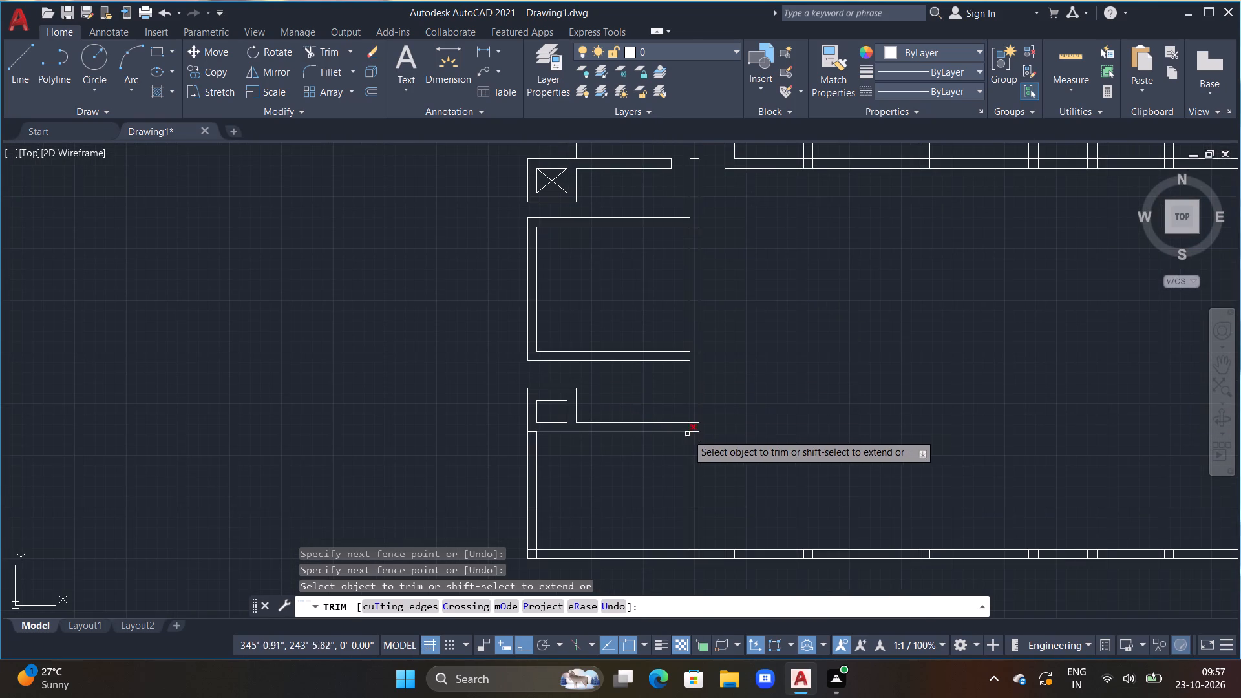
scroll(692, 430, up, 2)
scroll(690, 441, down, 2)
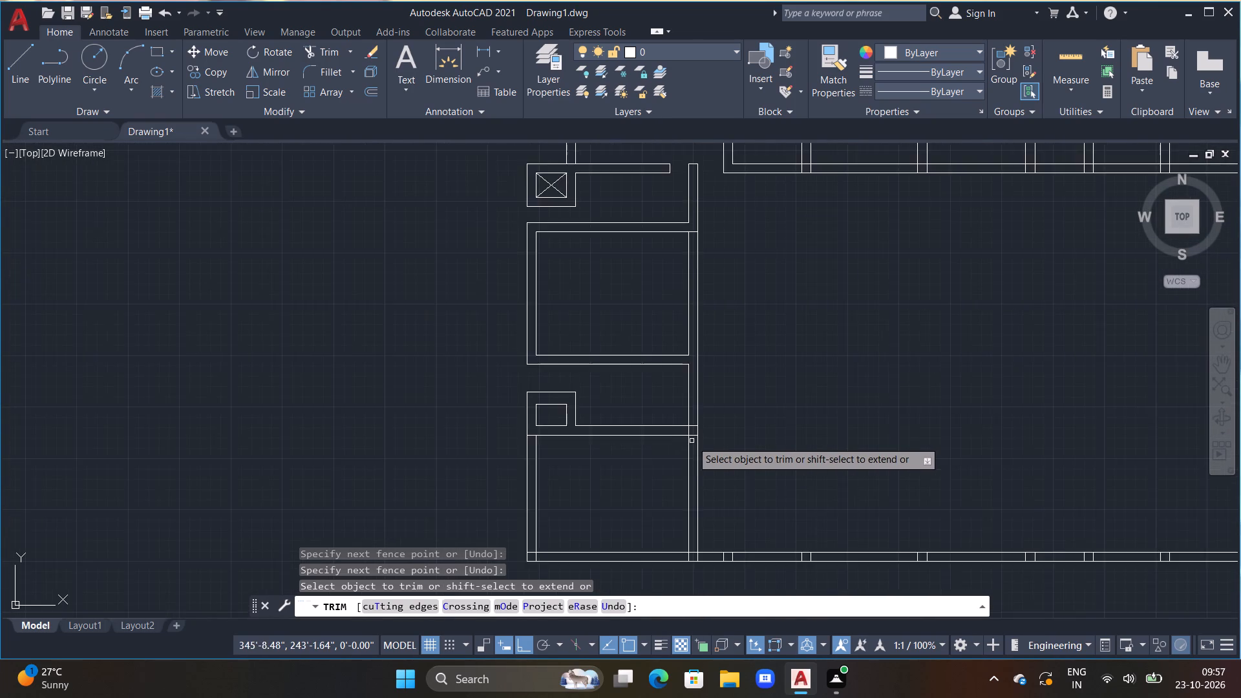
scroll(692, 445, down, 1)
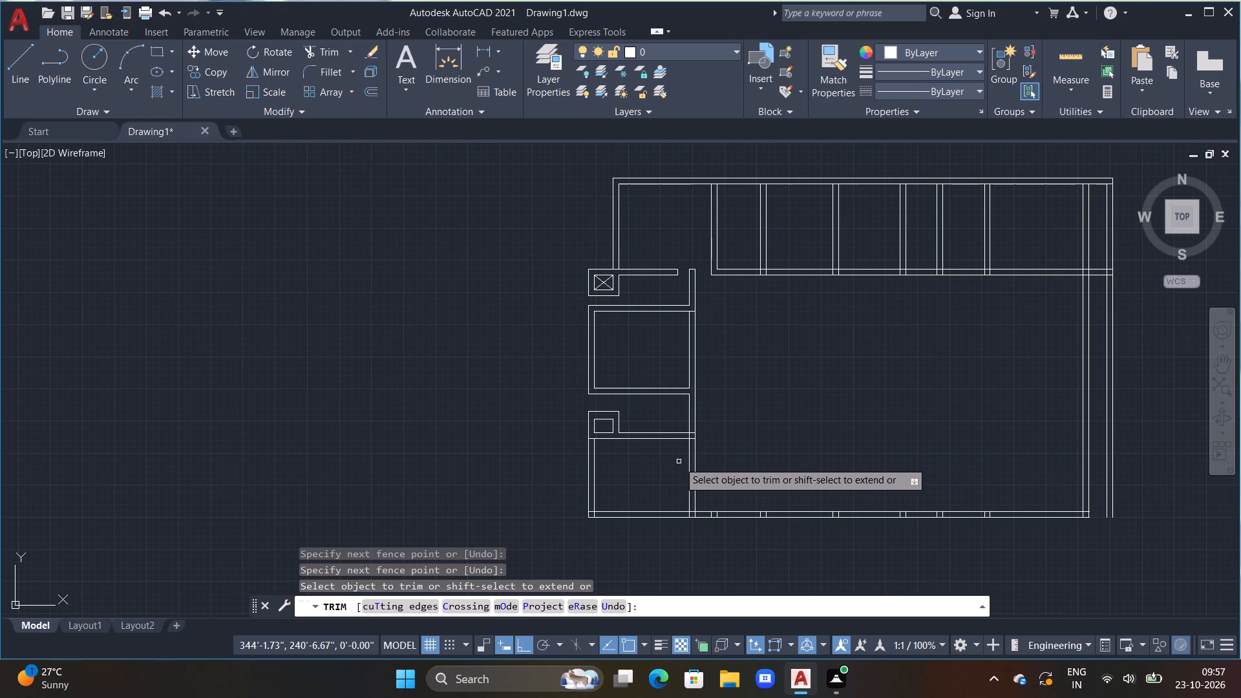
key(Escape)
key(Escape)
key(Escape)
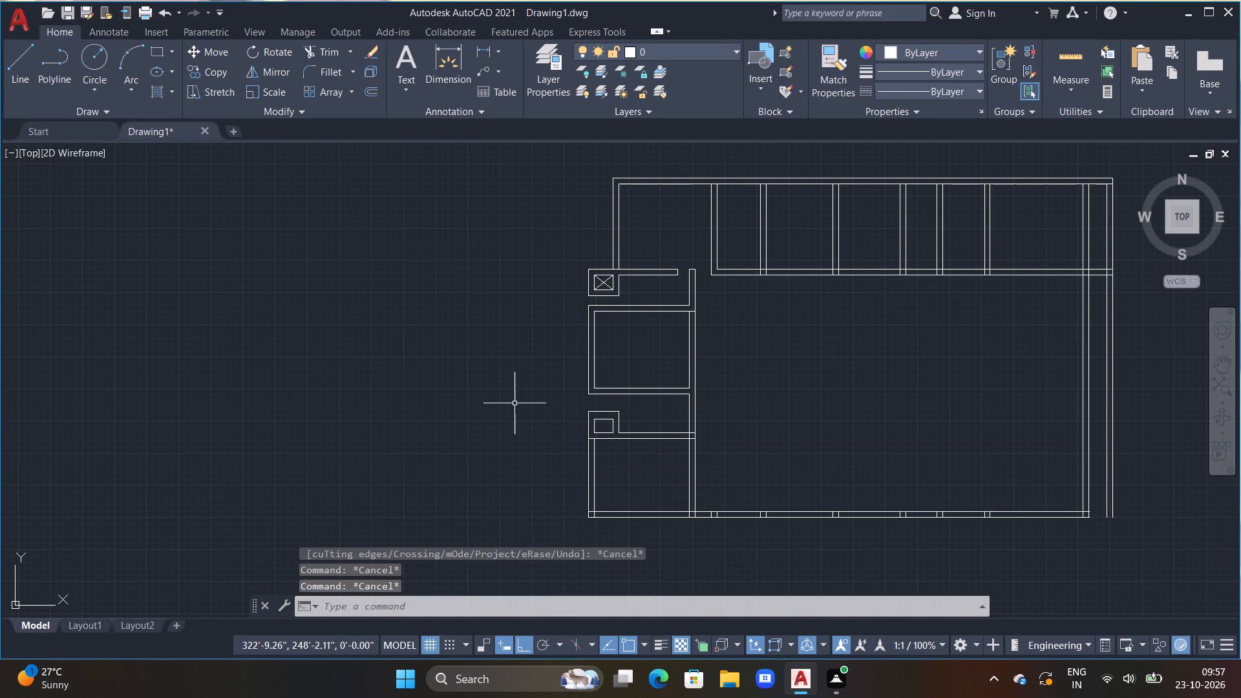
Draw two crossing diagonal lines between opposite corners of the lower shaft's inner rectangle.
scroll(601, 439, up, 1)
key(Escape)
key(Escape)
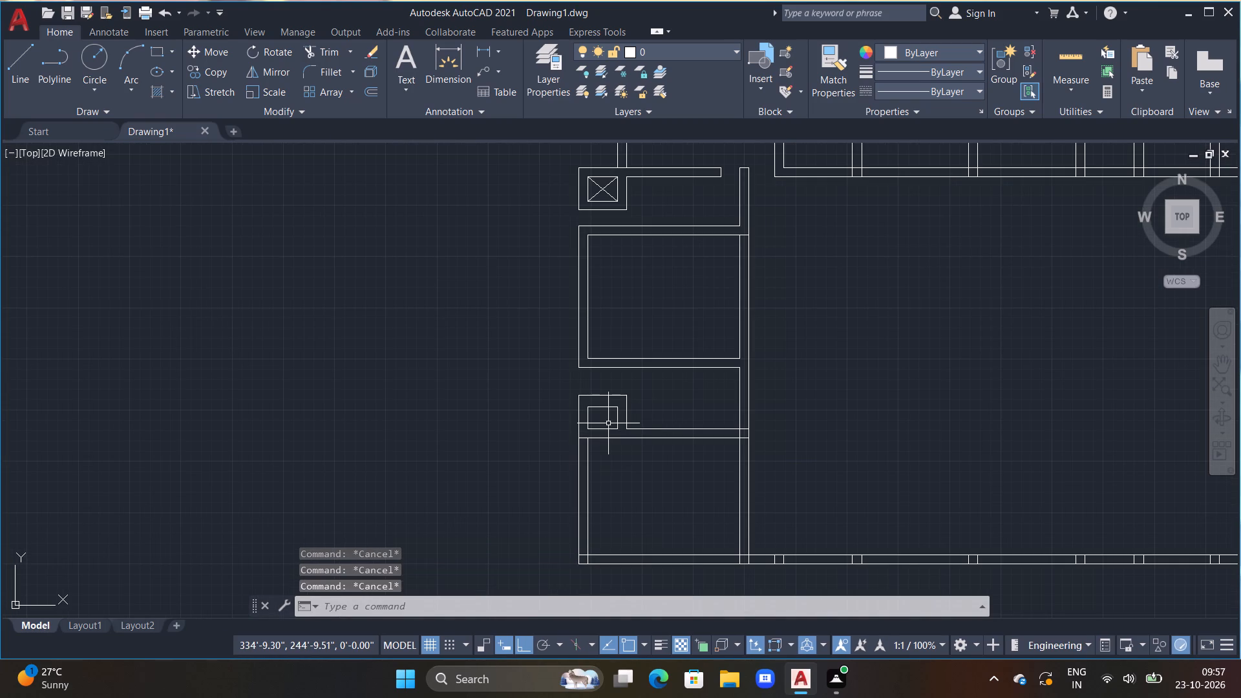
text(l)
key(space)
scroll(595, 425, up, 3)
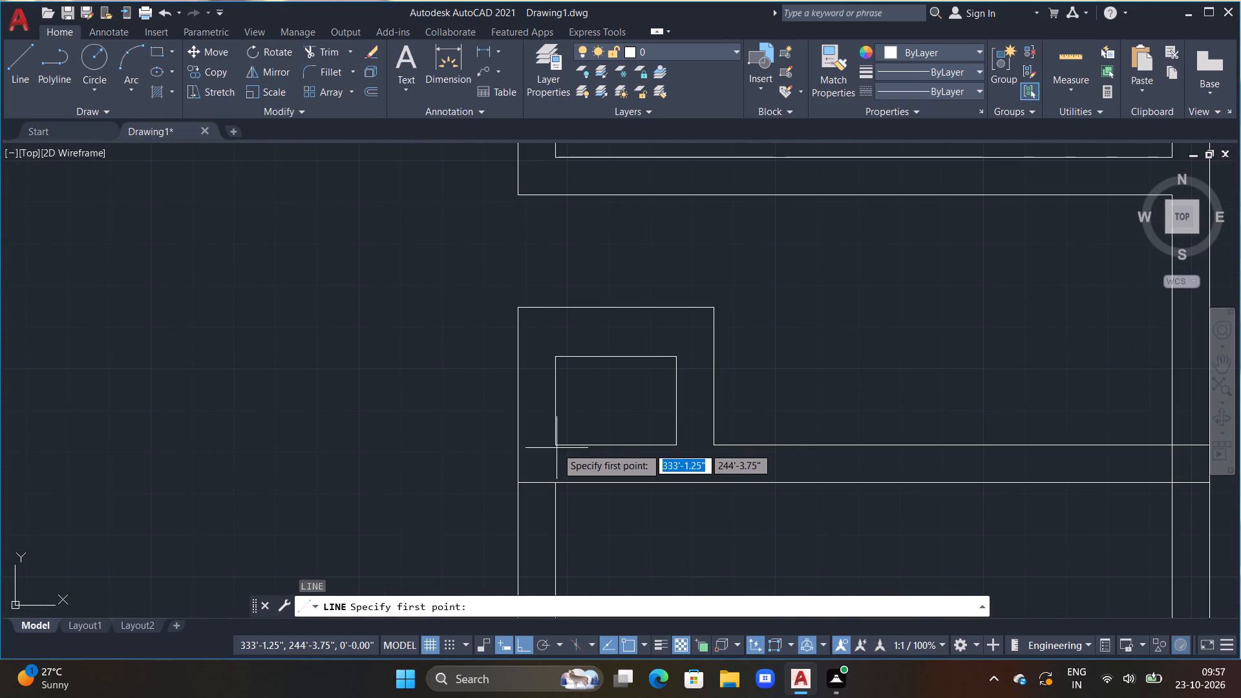
click(557, 444)
click(668, 358)
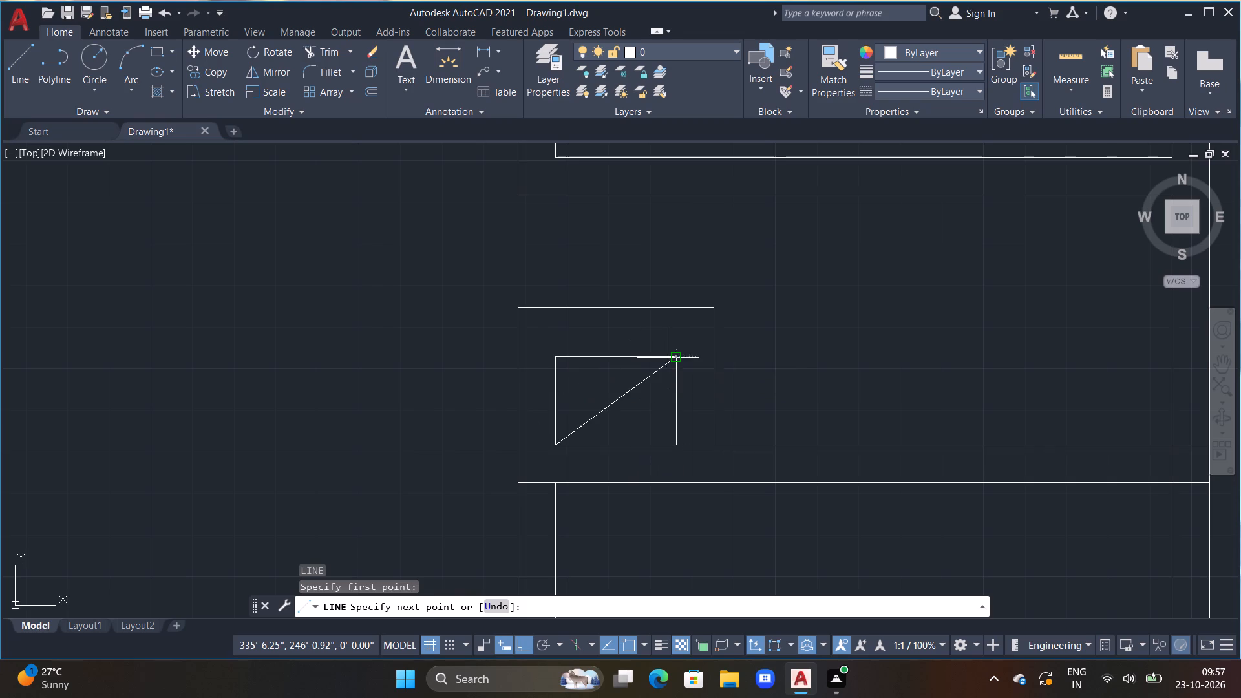
key(Escape)
text(l)
key(space)
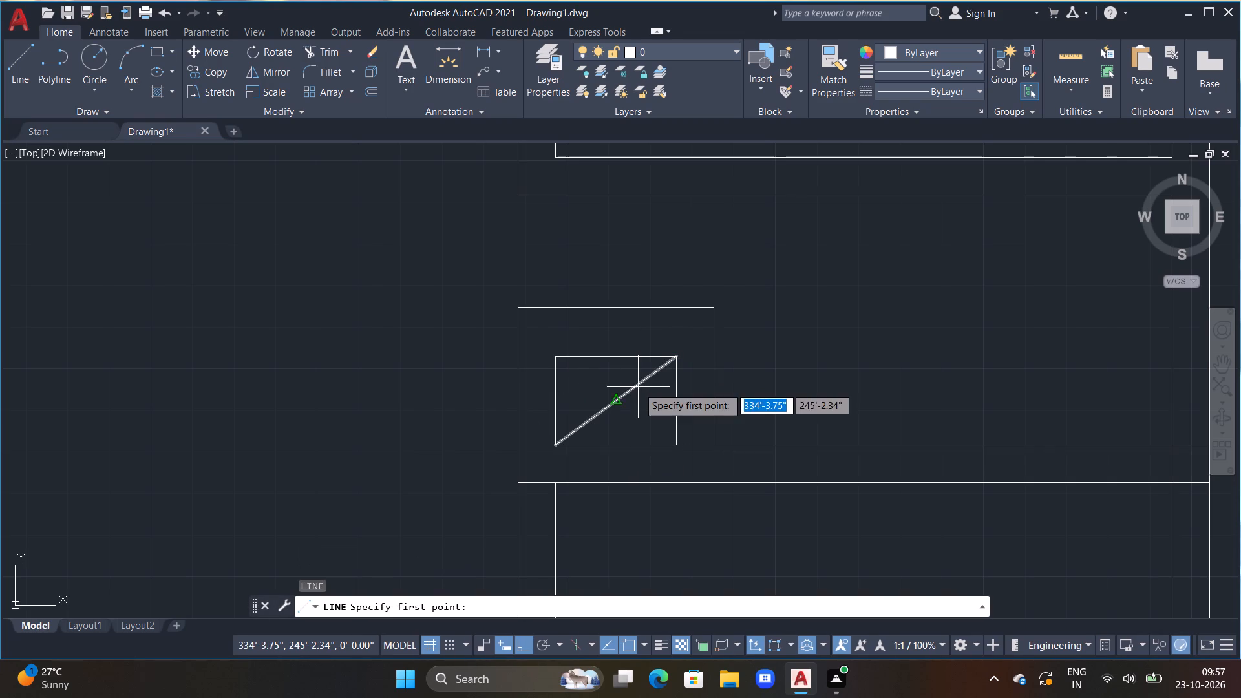
click(556, 357)
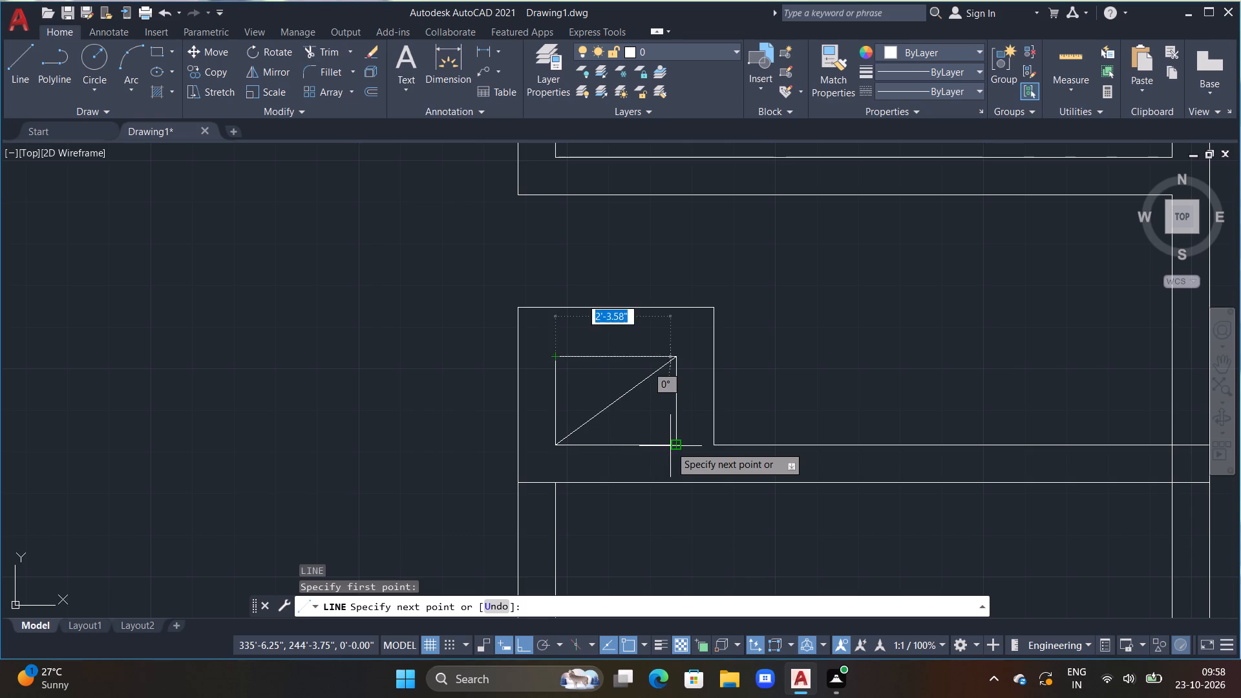
click(670, 446)
key(Escape)
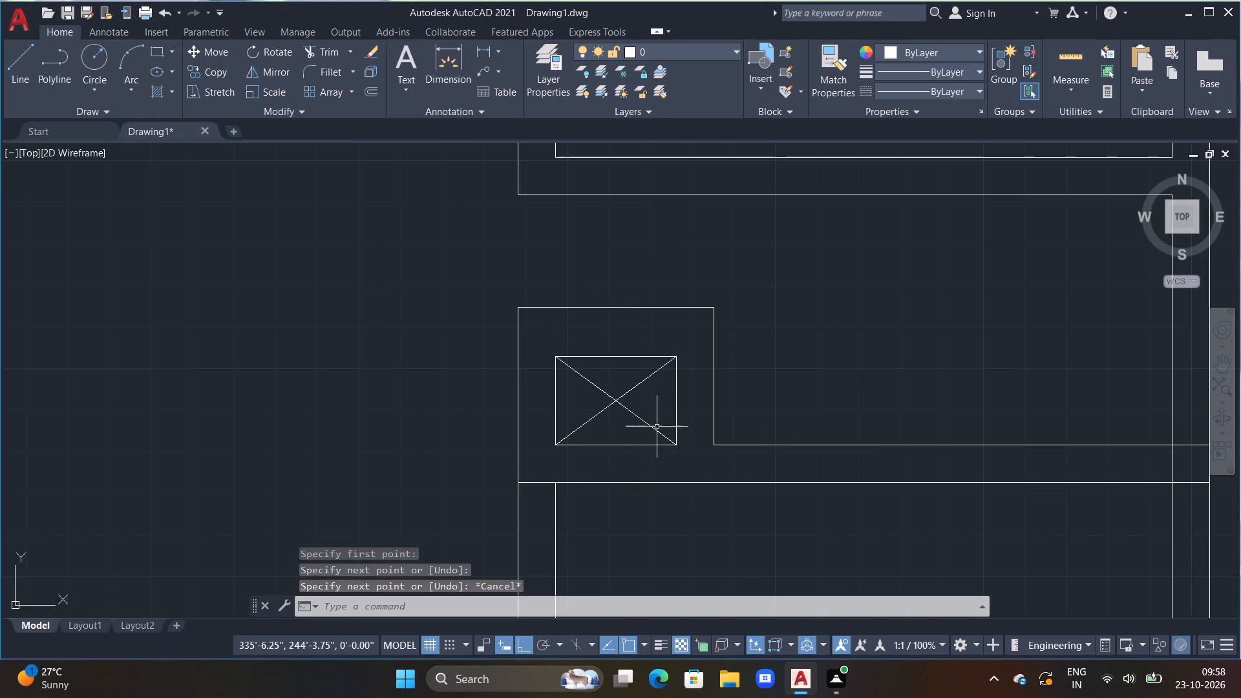
key(Escape)
Trim the short line crossing the outer wall just below the lower shaft to open the wall junction.
scroll(653, 434, down, 3)
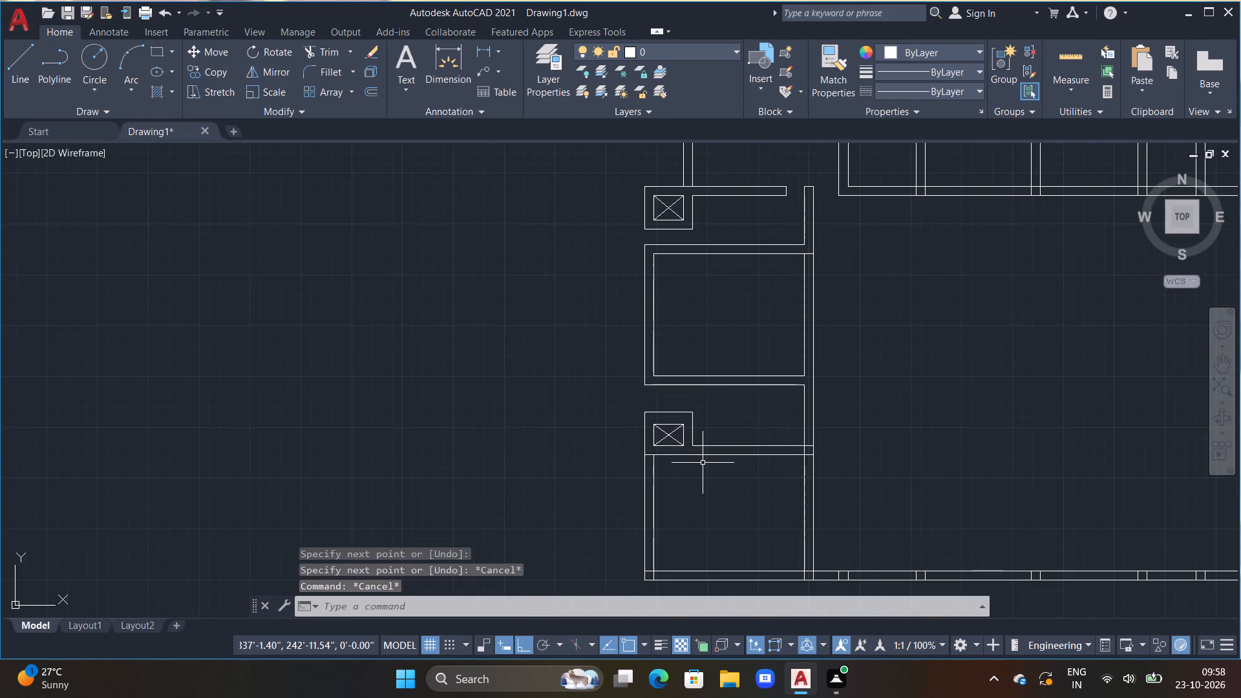
middle_drag(703, 463, 641, 396)
middle_drag(657, 411, 642, 483)
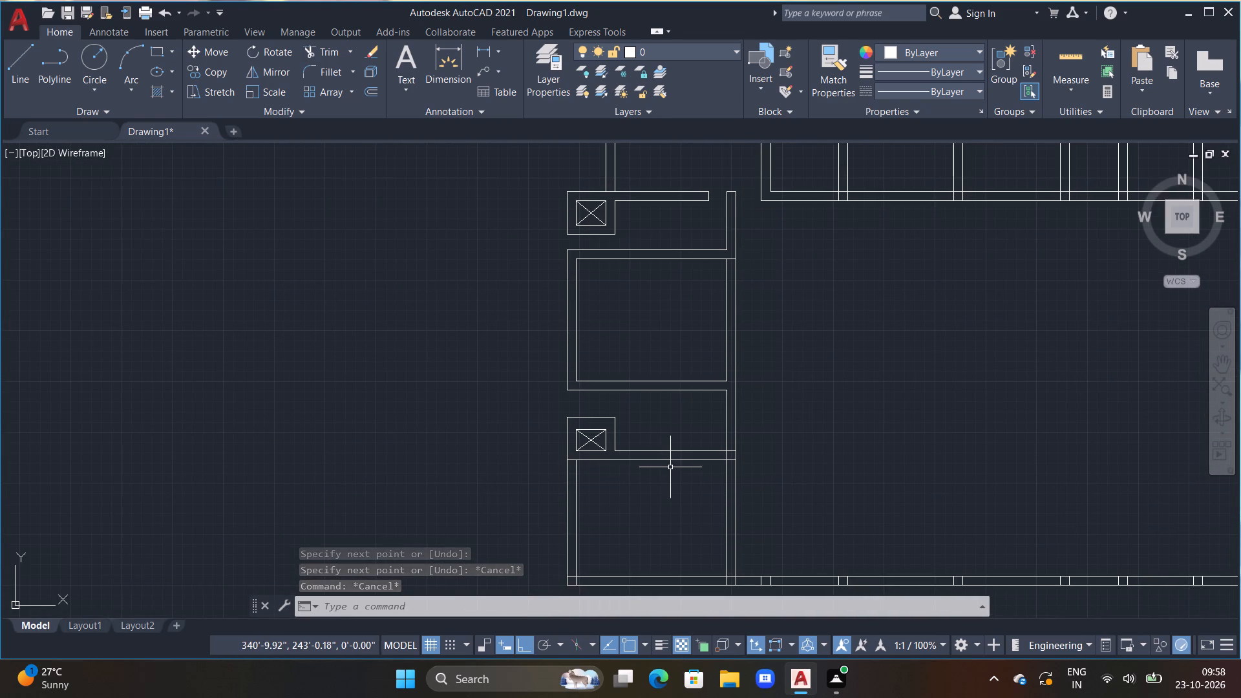
middle_drag(621, 485, 627, 412)
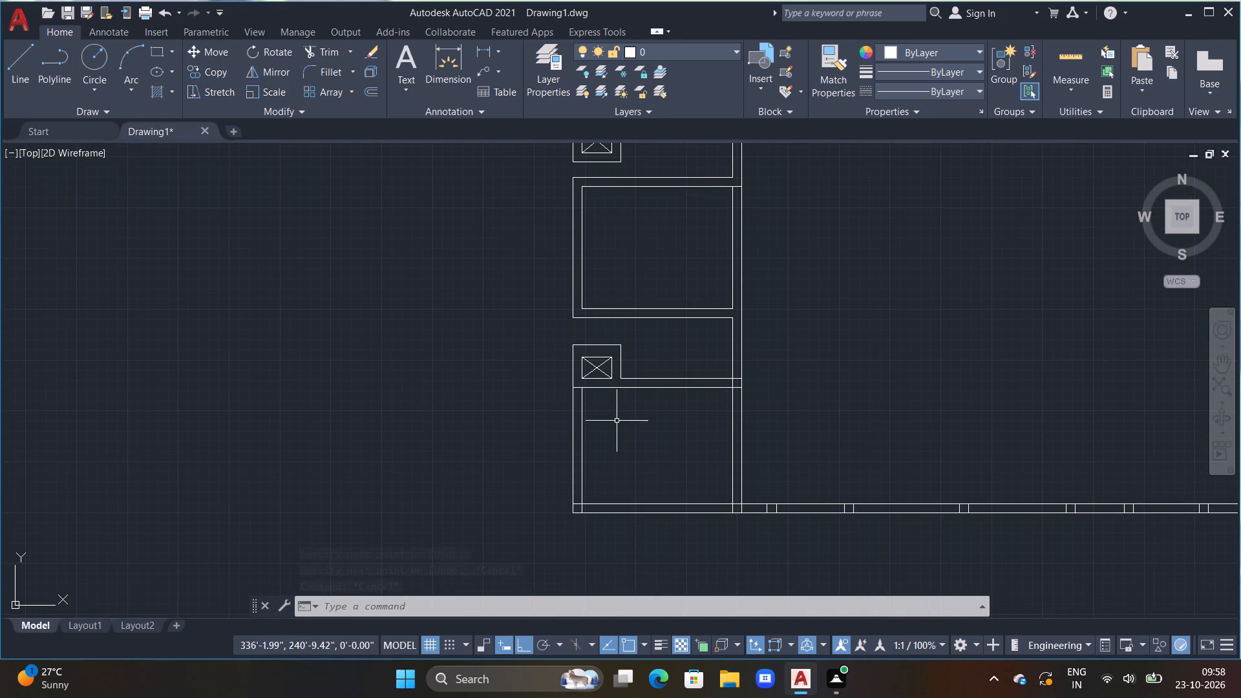
scroll(573, 394, up, 1)
key(Escape)
text(tr)
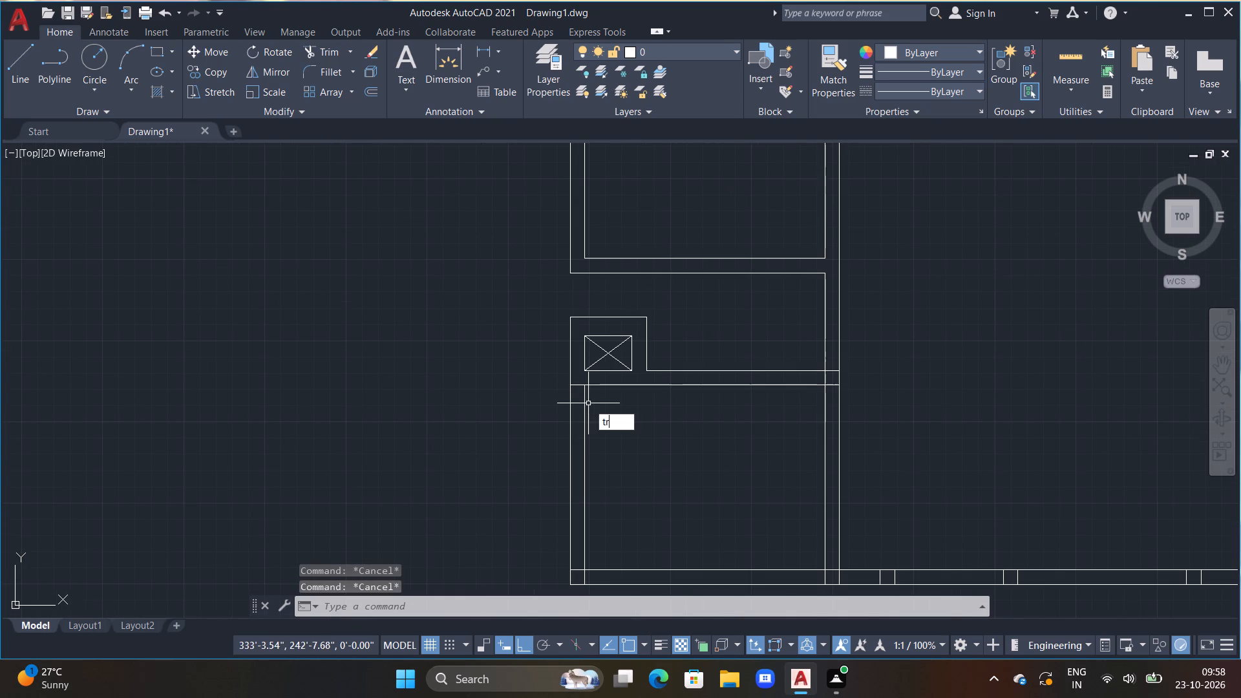
key(space)
click(577, 385)
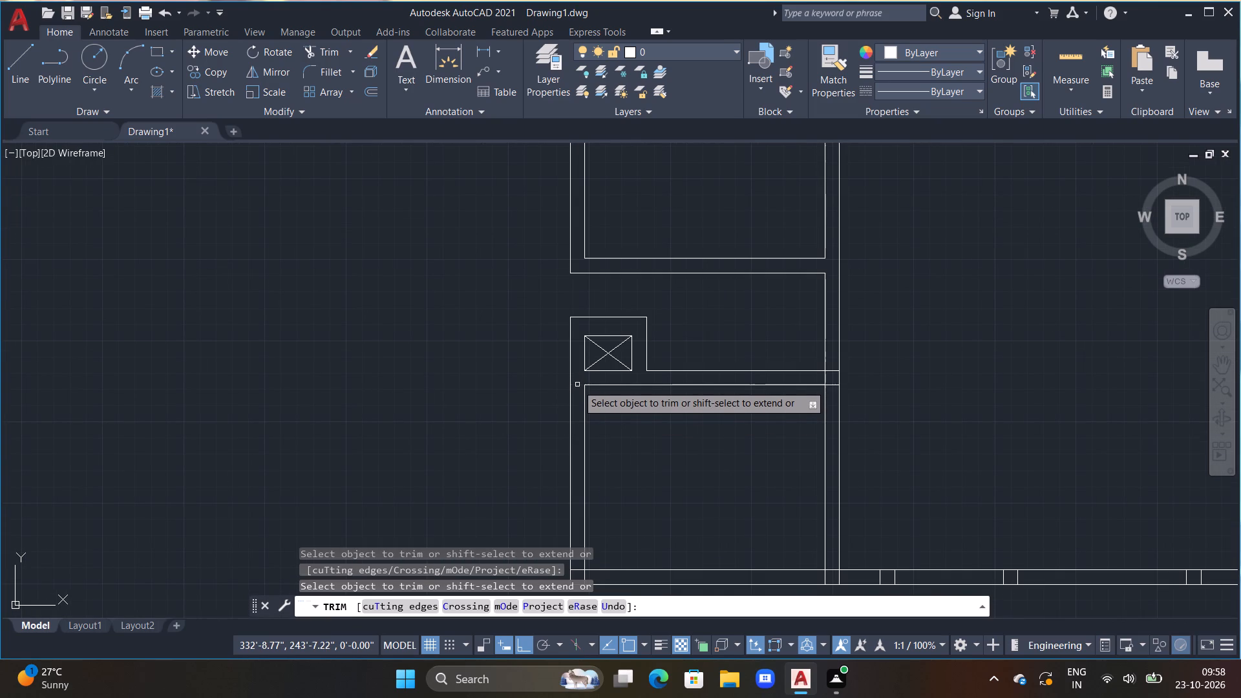
key(Escape)
Trim both lines of the interior vertical wall between the cross wall beneath the lower shaft and the bottom outer wall.
scroll(631, 399, down, 2)
middle_drag(664, 400, 614, 438)
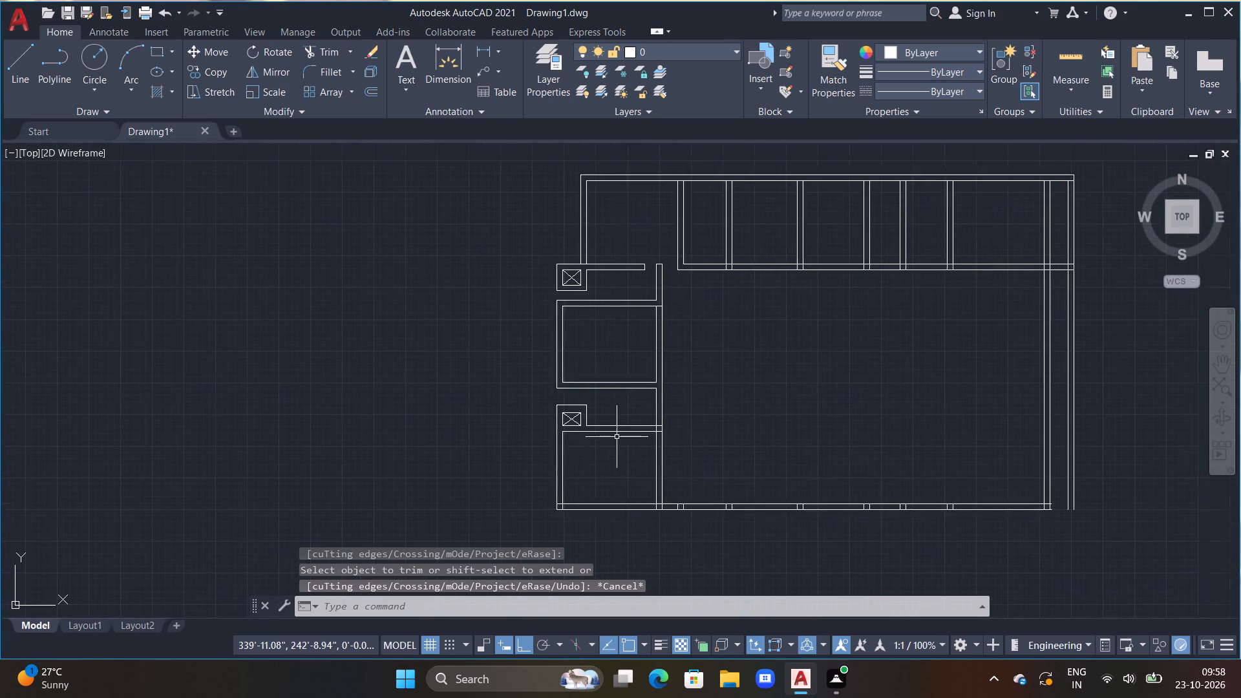
scroll(621, 434, up, 1)
key(Escape)
scroll(644, 433, down, 1)
middle_drag(642, 434, 619, 434)
scroll(690, 443, up, 1)
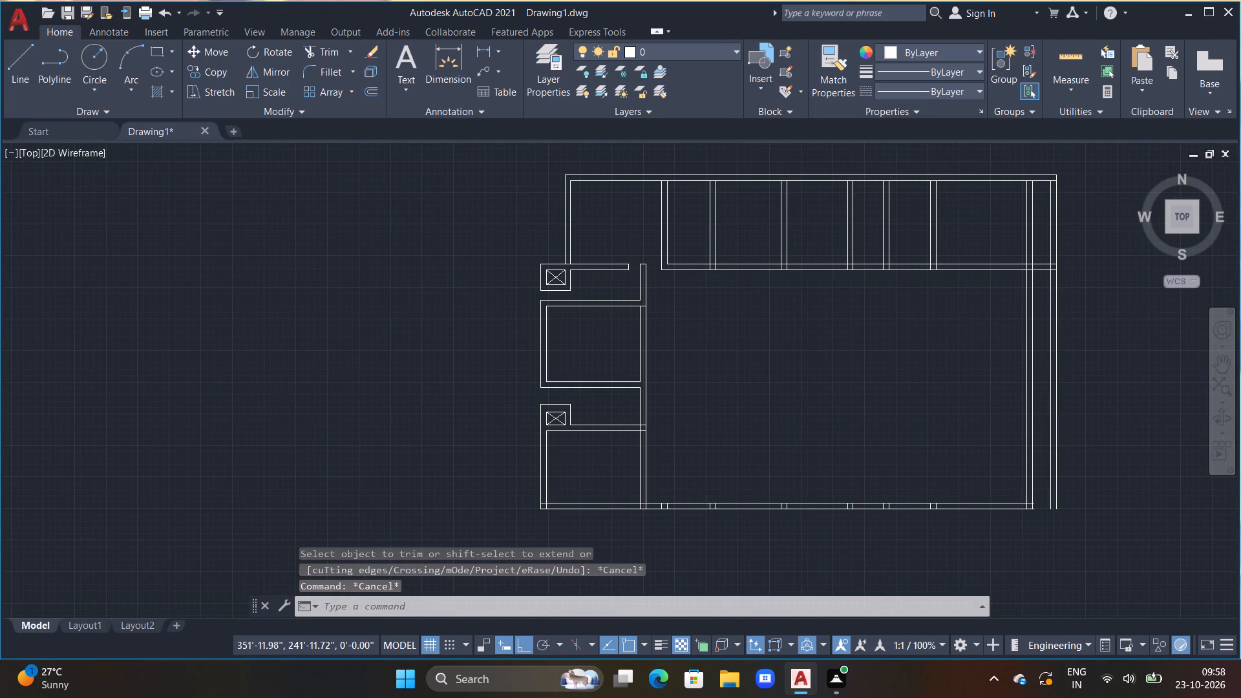
text(tr)
key(space)
drag(578, 476, 743, 474)
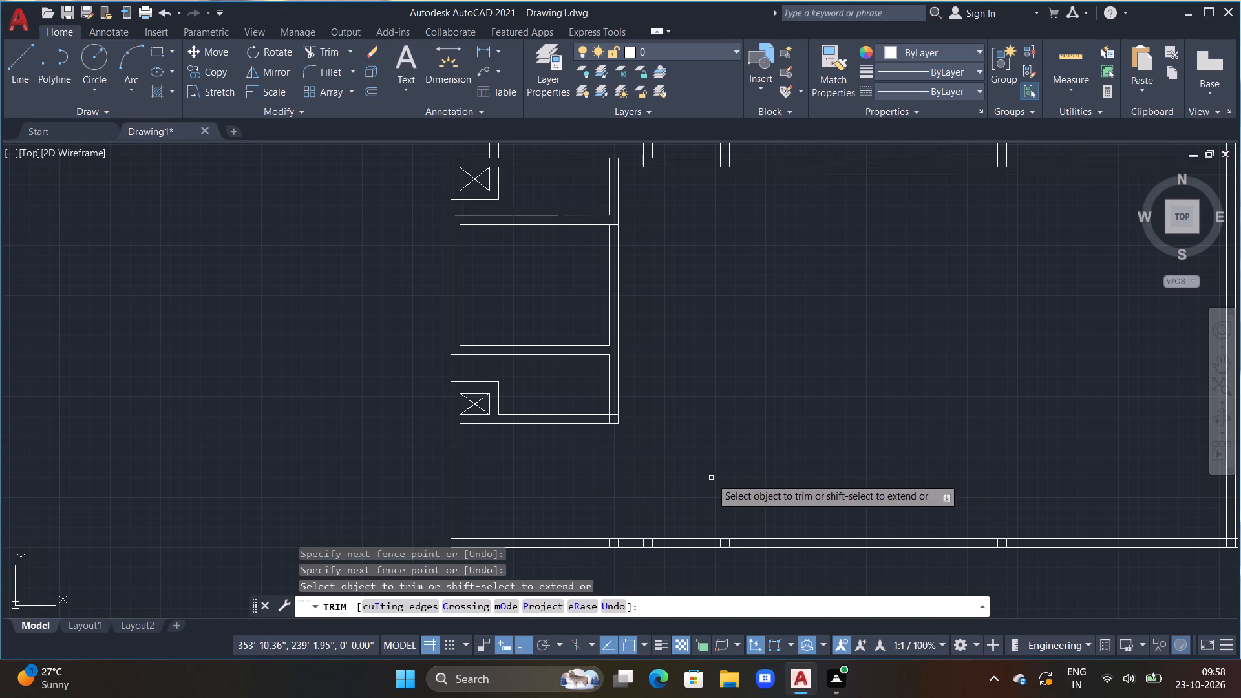
middle_drag(703, 461, 649, 343)
scroll(566, 439, up, 1)
scroll(500, 467, down, 1)
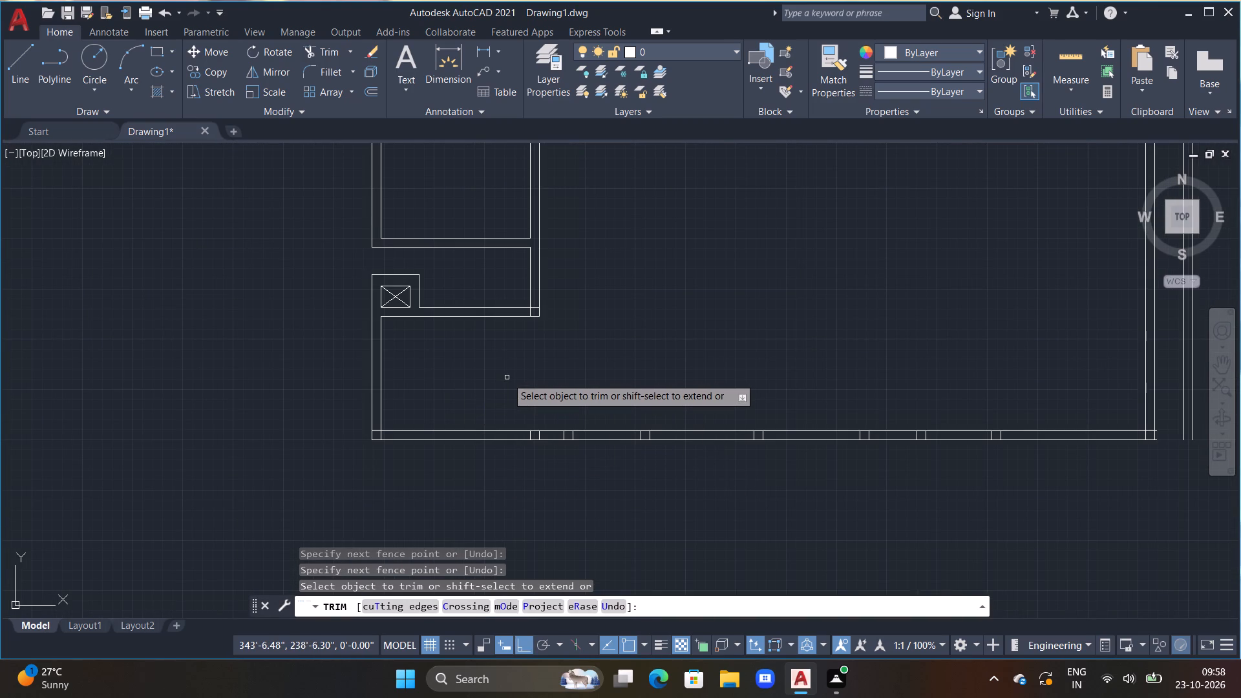
key(Escape)
key(Escape)
key(Escape)
key(Escape)
Offset the underside of the cross wall beneath the lower shaft 6'7" downward, and offset the new line 9" back up to form a wall.
text(off)
key(space)
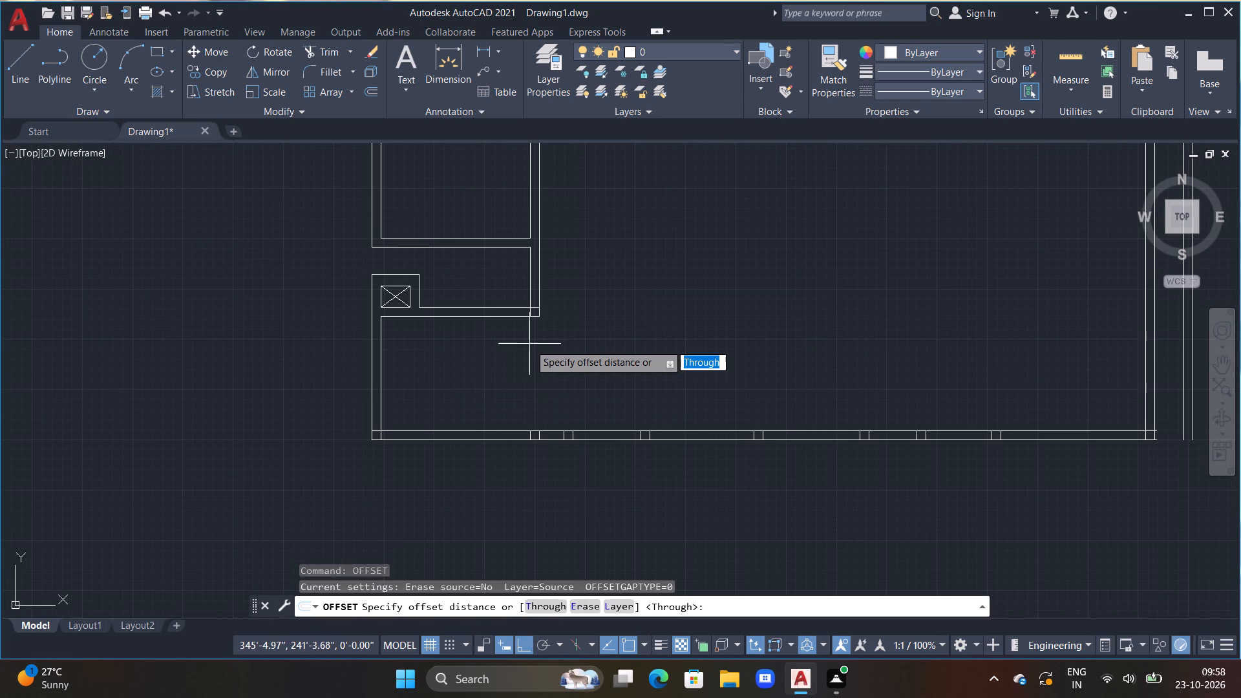
text(6')
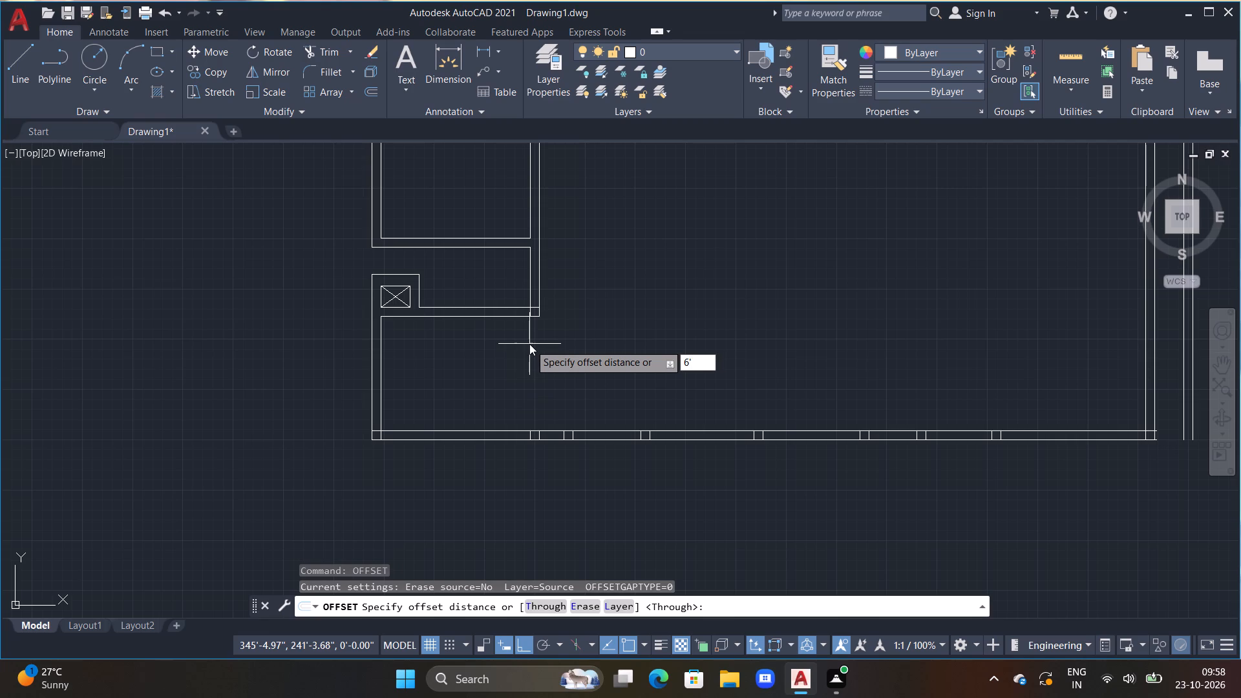
text(7")
key(Return)
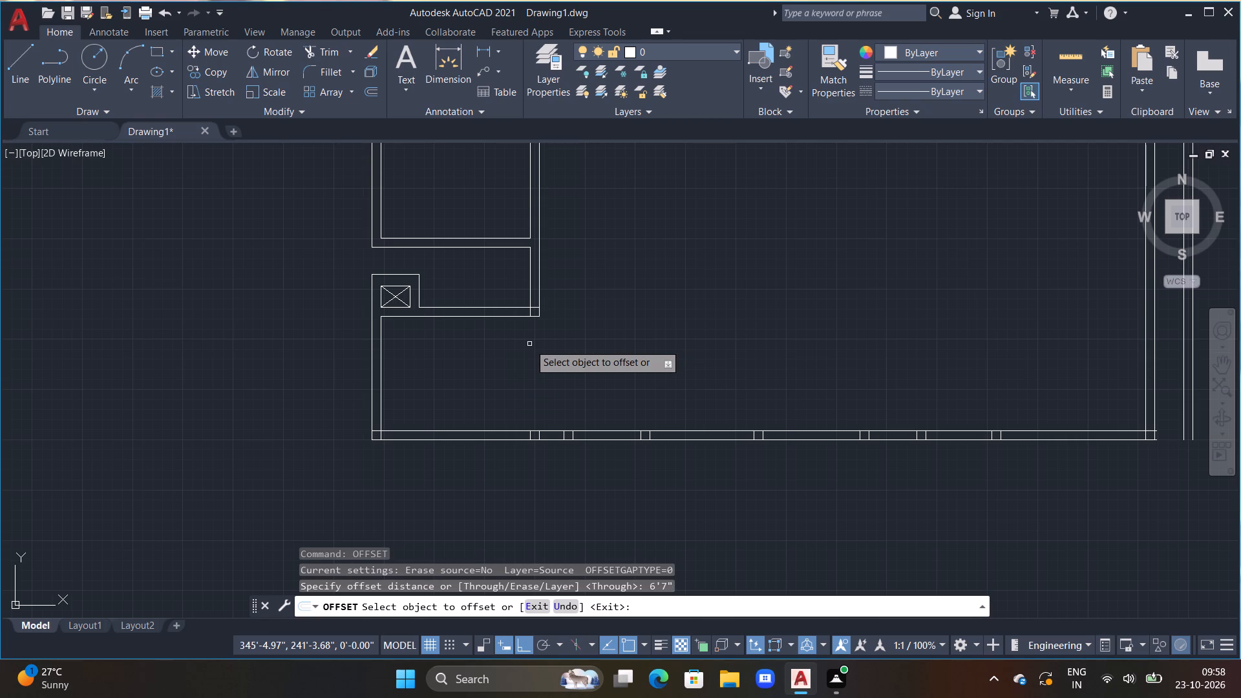
click(476, 315)
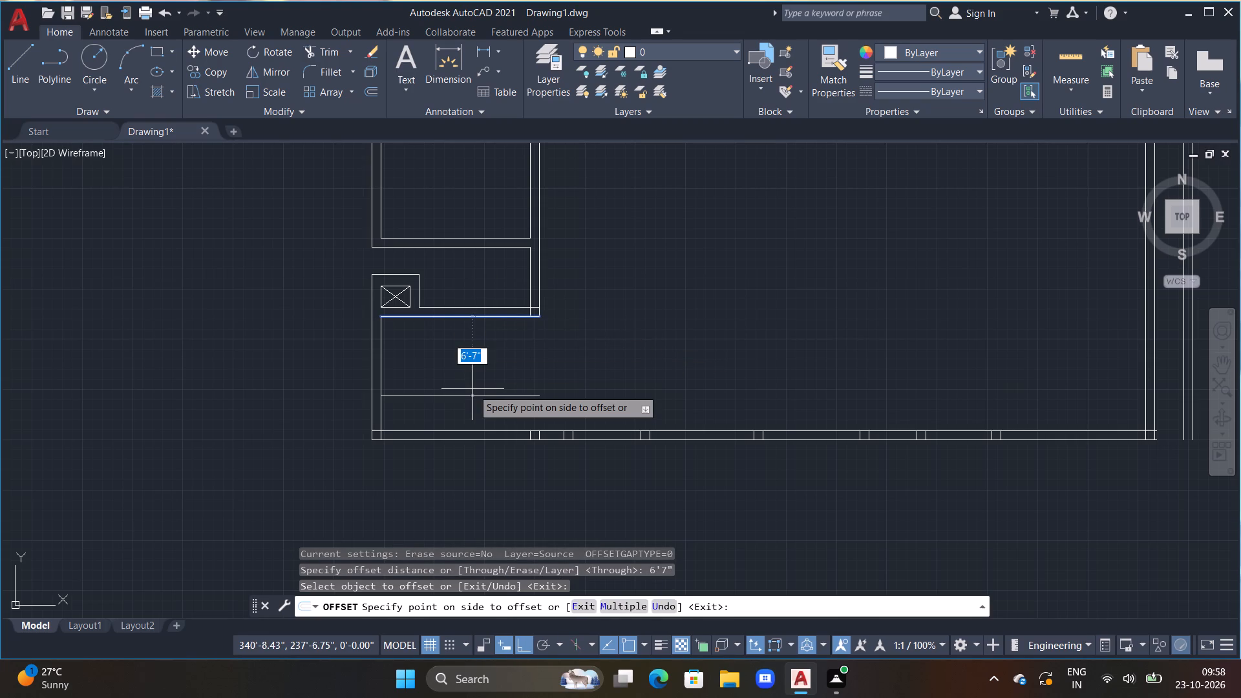
click(472, 389)
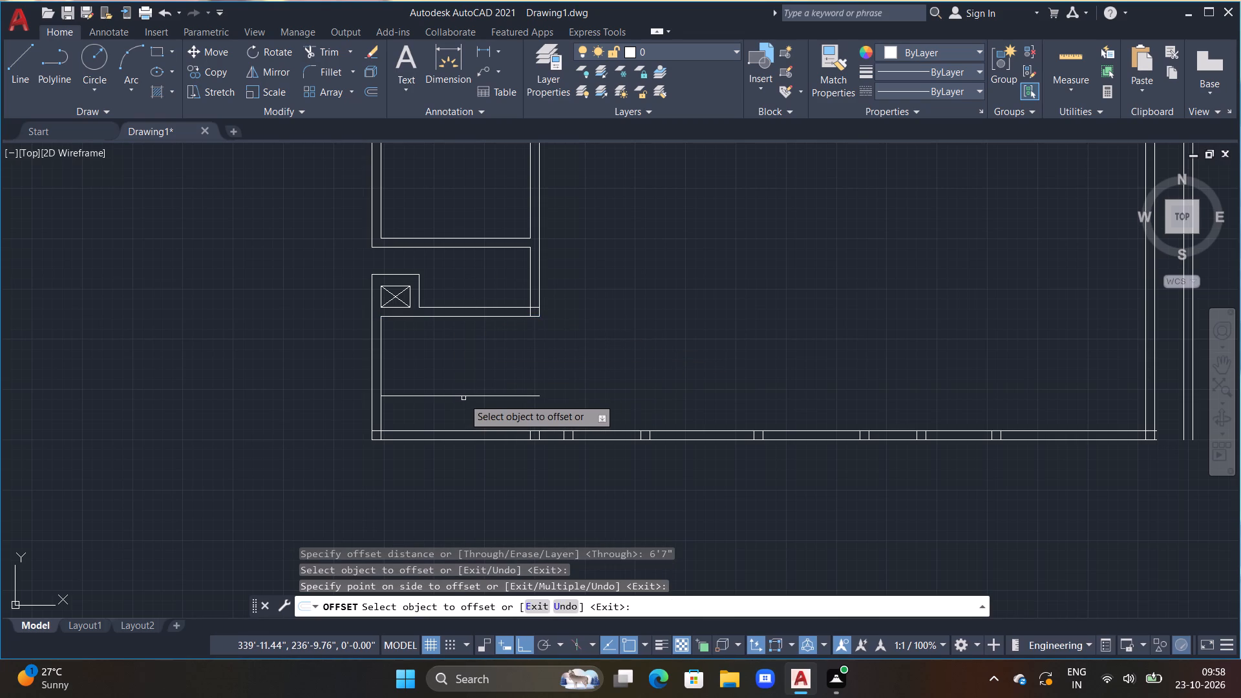
click(463, 398)
text(9")
key(Return)
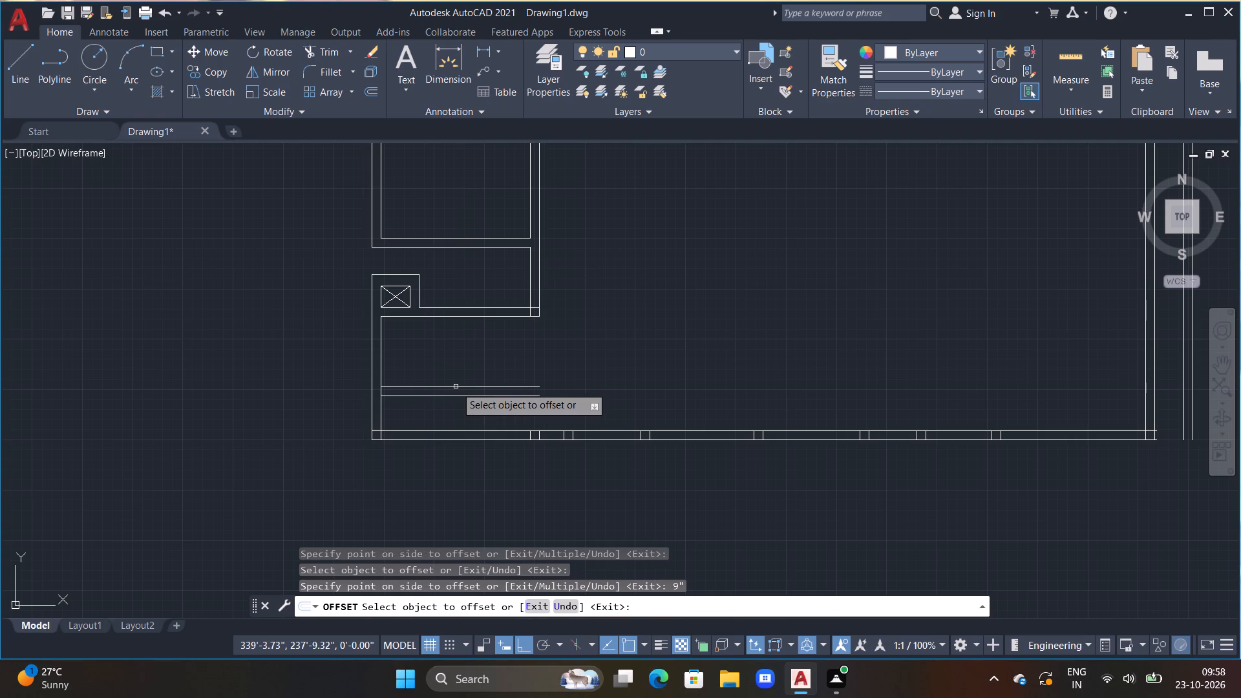
Offset the west outer wall's inner line 4' into the room below the shaft, and offset the new line a further 9" east.
click(381, 349)
text(4')
key(Return)
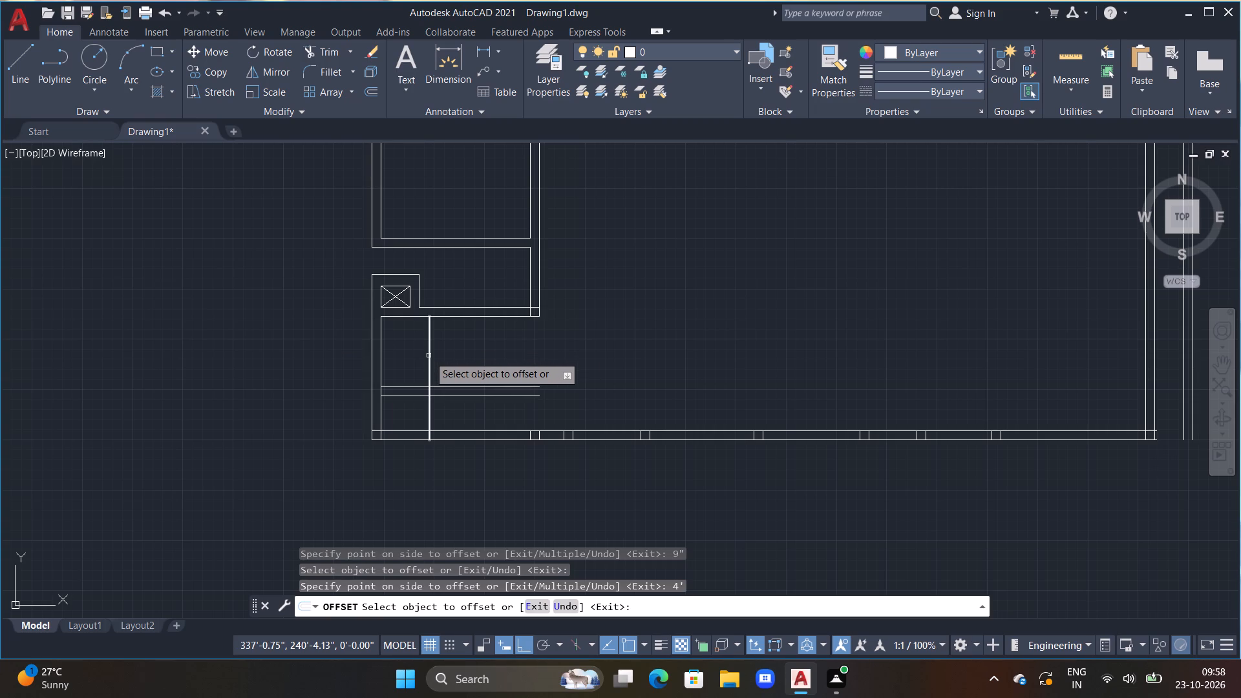
drag(430, 355, 436, 354)
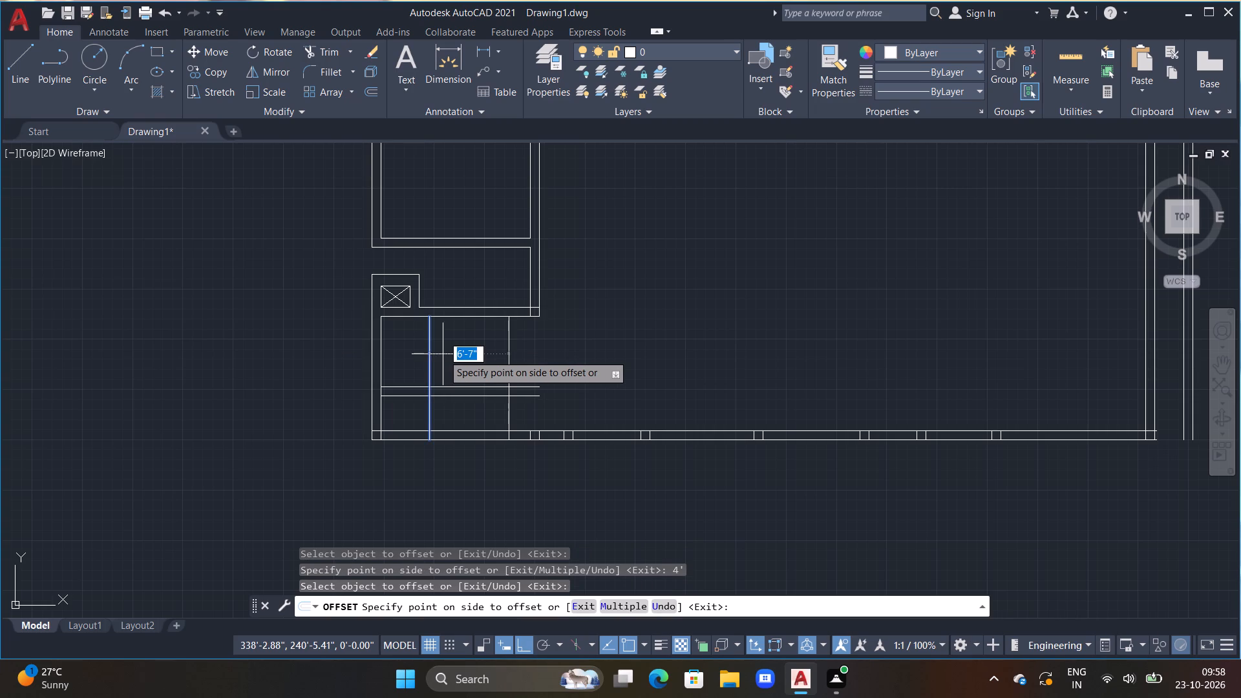
text(9")
key(Return)
key(Escape)
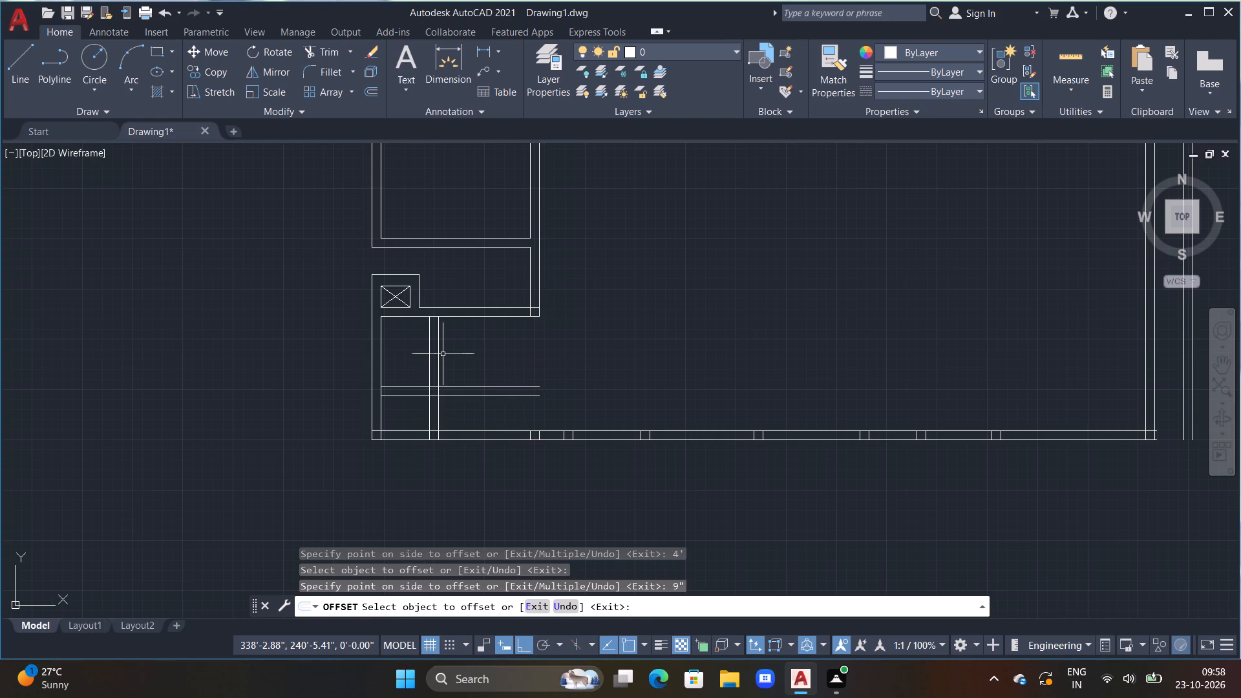
Trim the new horizontal wall lines that run east past the new vertical wall.
text(tr)
key(space)
drag(447, 374, 456, 397)
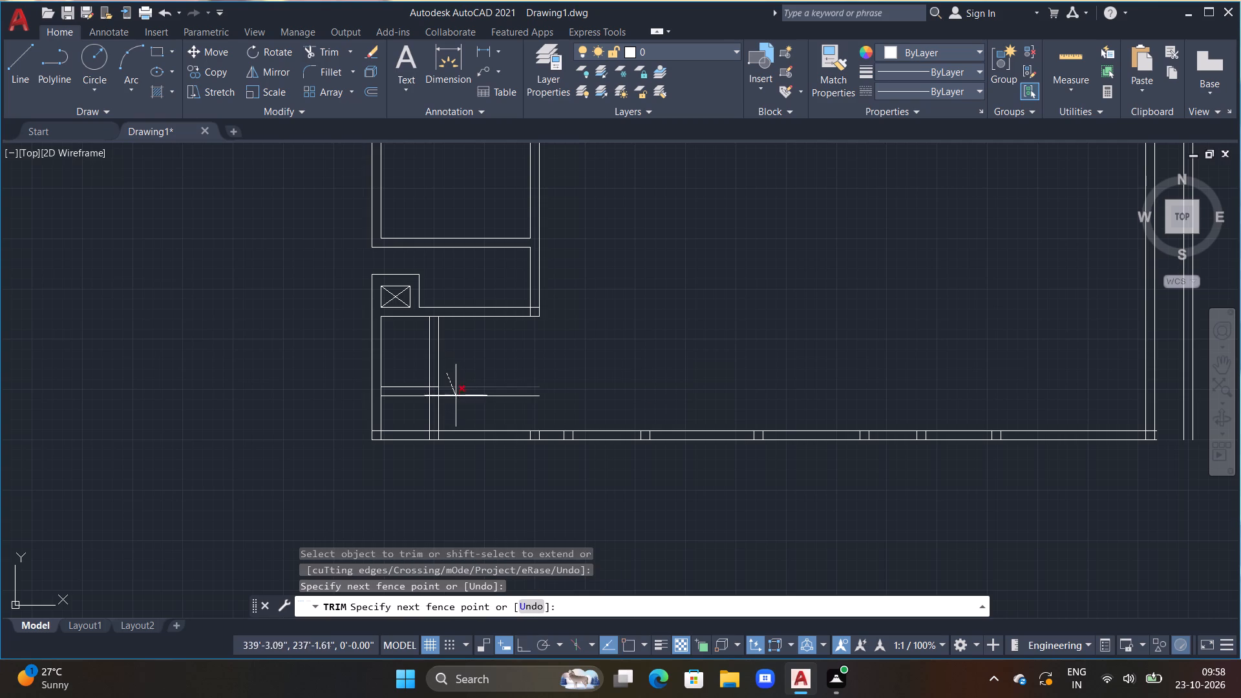
drag(456, 397, 525, 407)
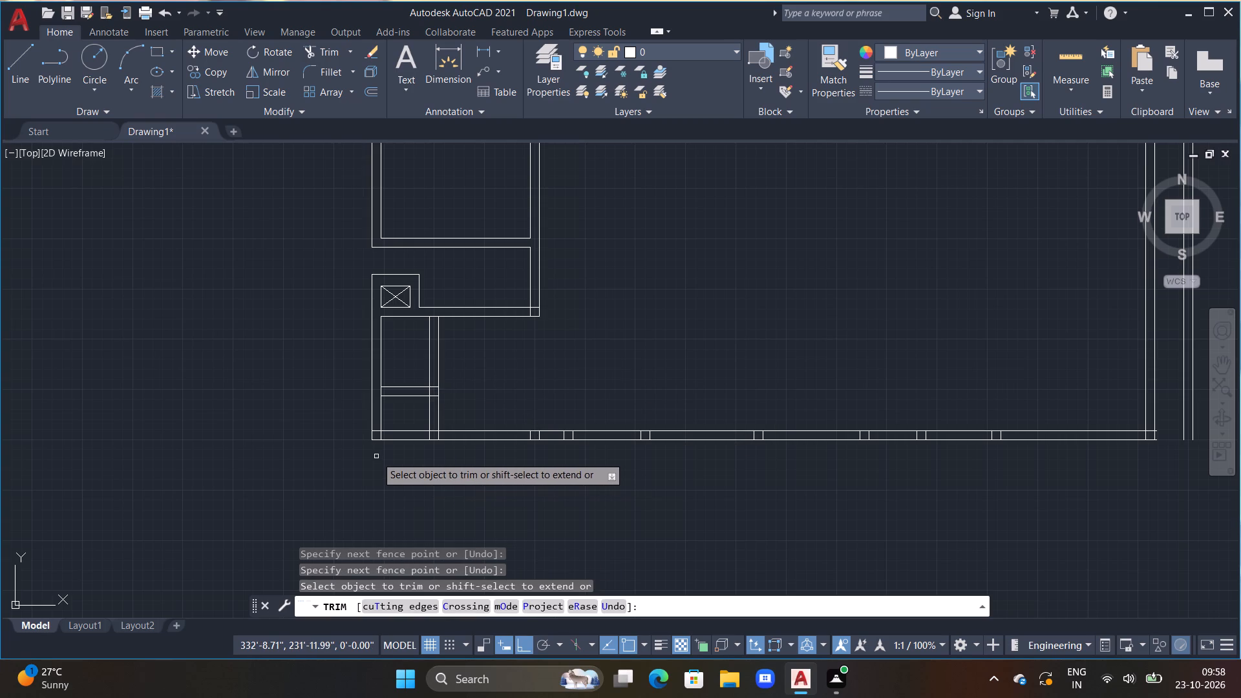
key(Escape)
Extend the new horizontal wall's lower line west to the outer face of the outer wall.
text(ex)
key(space)
click(387, 397)
key(Escape)
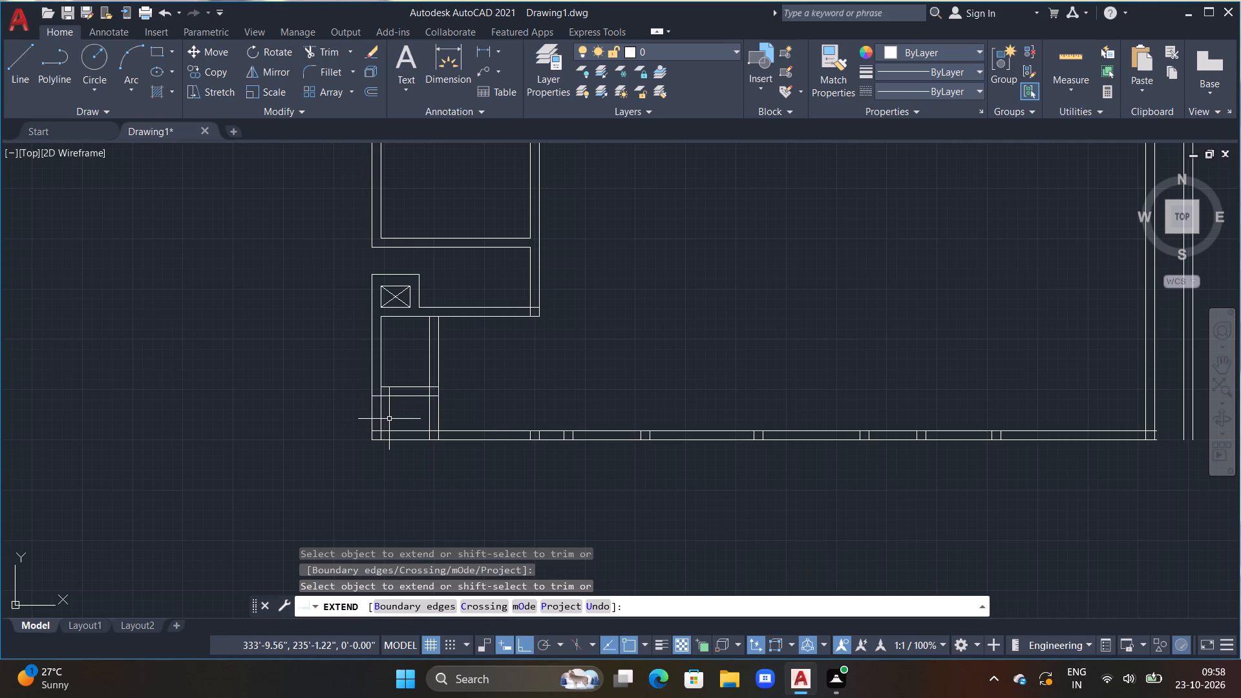
key(Escape)
Trim away the west outer wall below the new horizontal wall and the bottom wall west of the new vertical wall, including leftover stubs.
key(t)
text(r)
key(space)
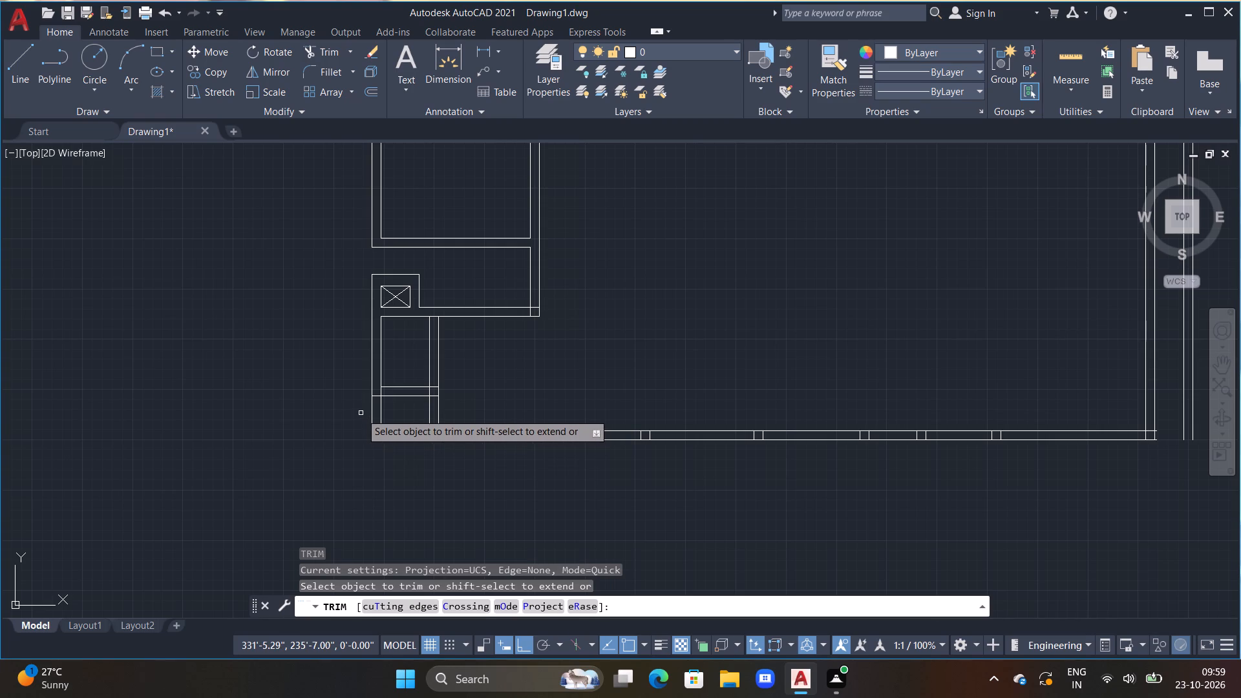
click(361, 413)
drag(363, 411, 392, 412)
drag(390, 411, 357, 416)
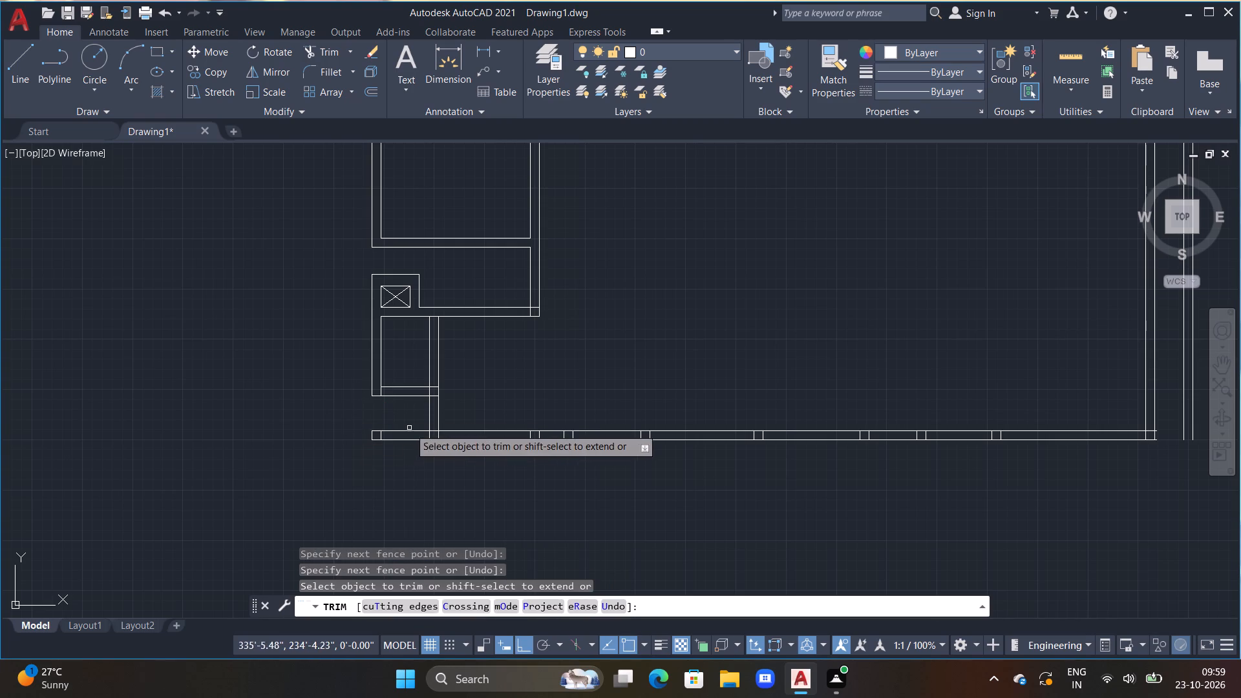
drag(404, 423, 409, 460)
click(376, 429)
double_click(376, 438)
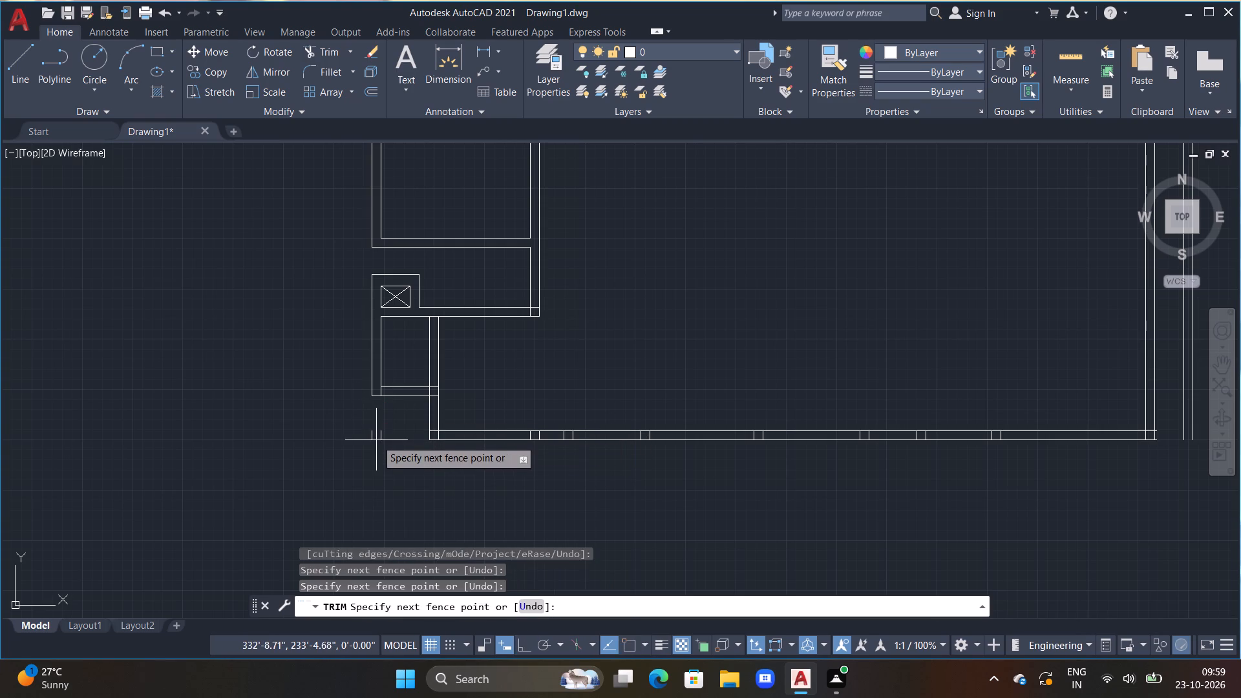
click(385, 436)
drag(370, 436, 379, 435)
click(374, 438)
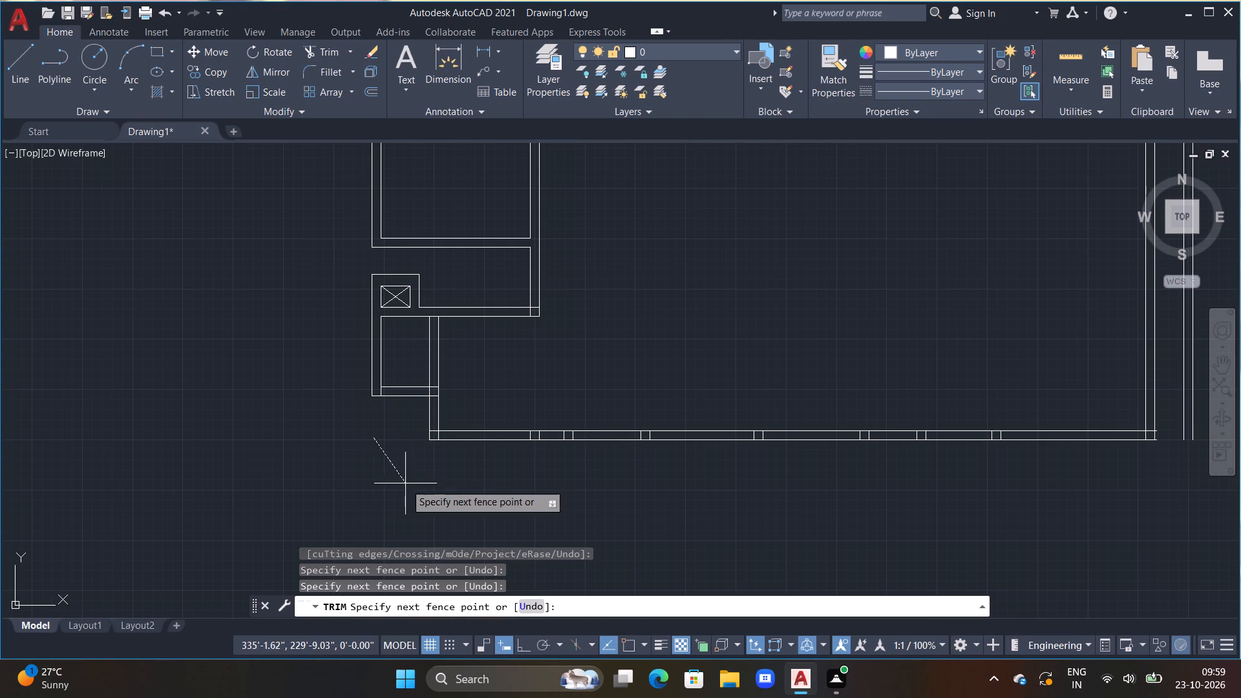
key(Escape)
Trim the overlapping lines at the small compartment's two lower corners and the vertical wall lines between the compartment and the bottom wall.
middle_drag(388, 428, 408, 472)
key(t)
key(r)
key(space)
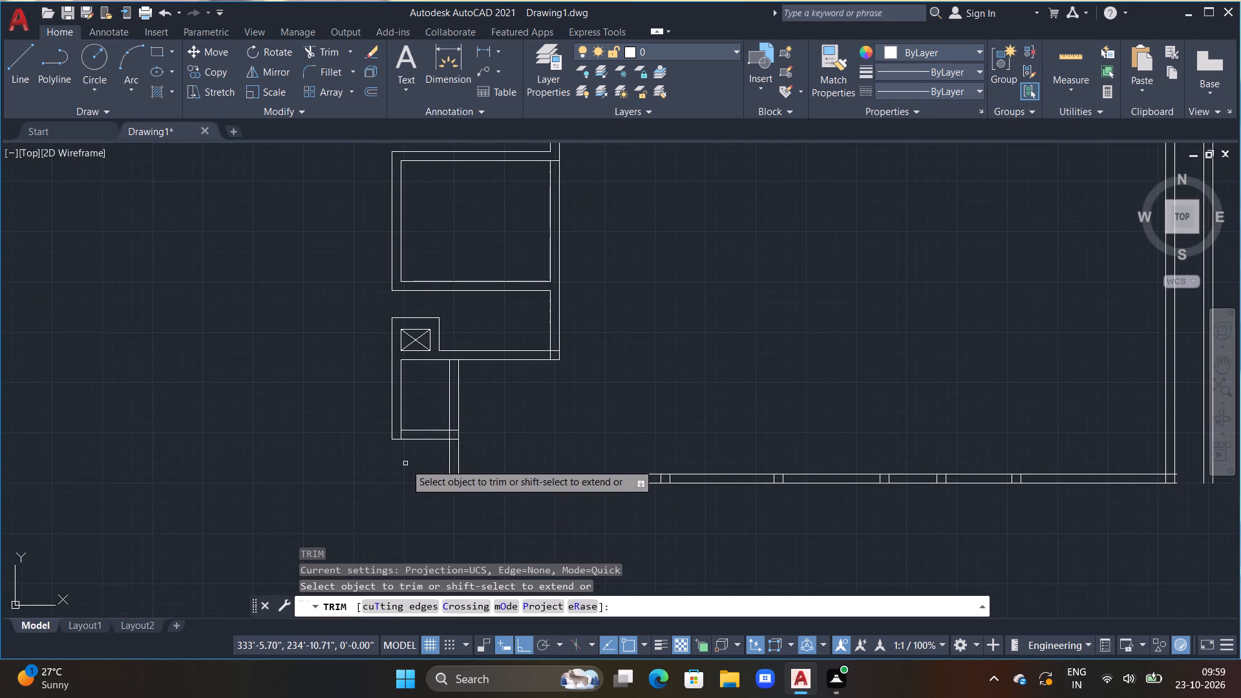
scroll(411, 427, up, 2)
click(381, 446)
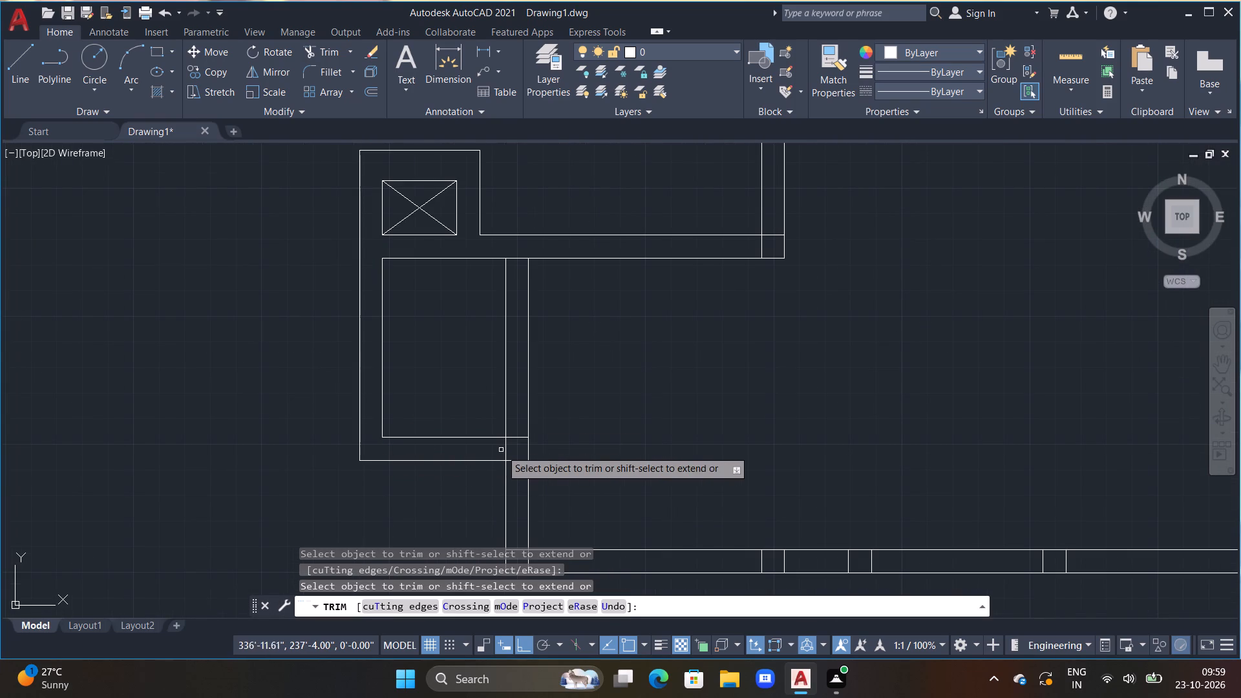
click(504, 450)
scroll(547, 492, down, 1)
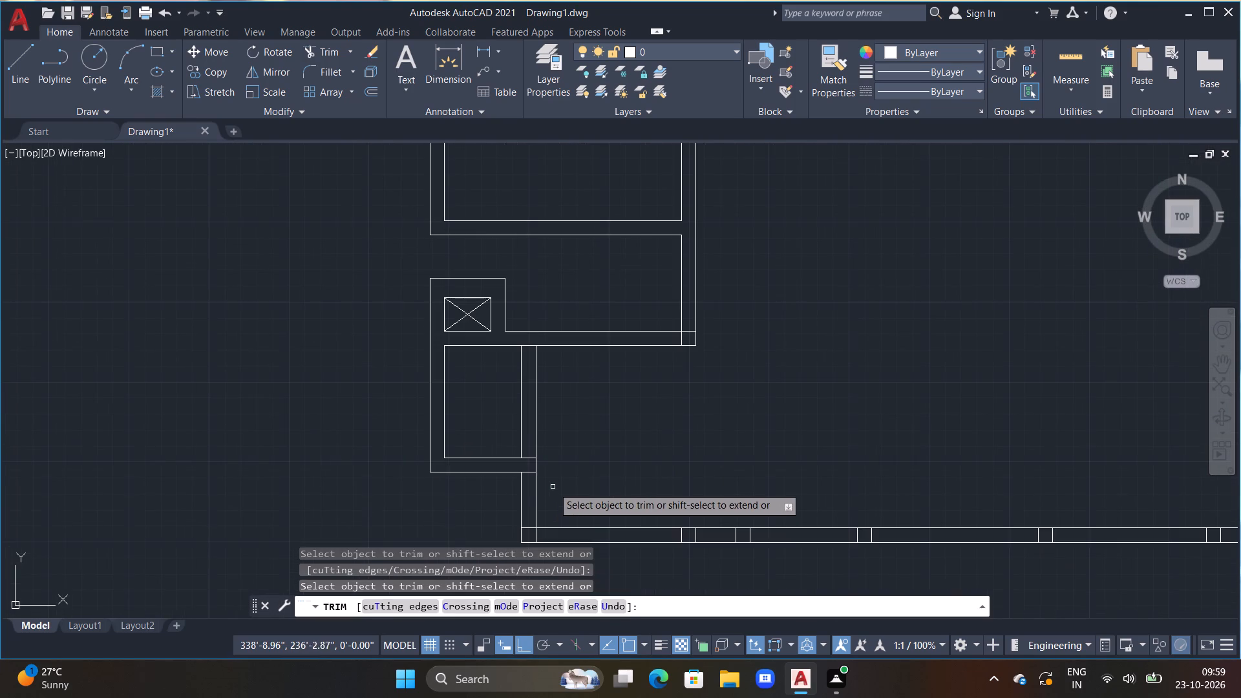
middle_drag(555, 478, 557, 456)
drag(503, 478, 555, 467)
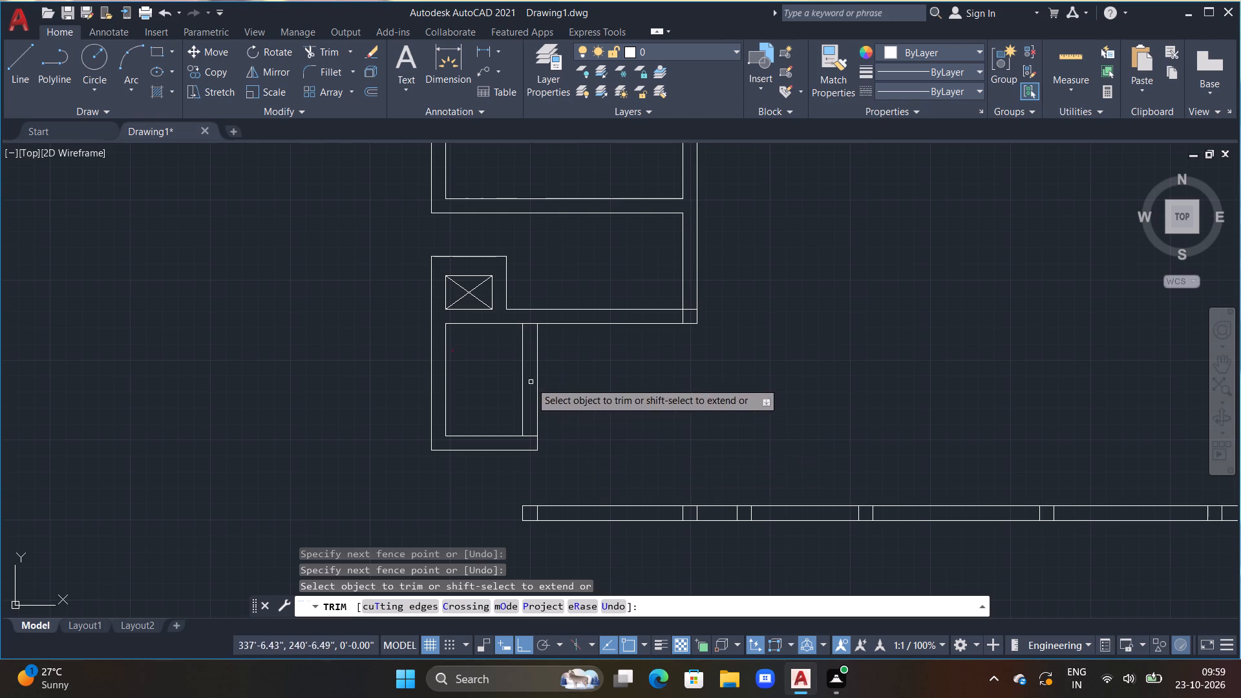
Trim the overlapping vertical line segment where the interior vertical wall meets the horizontal wall above the small compartment.
middle_drag(681, 354, 688, 390)
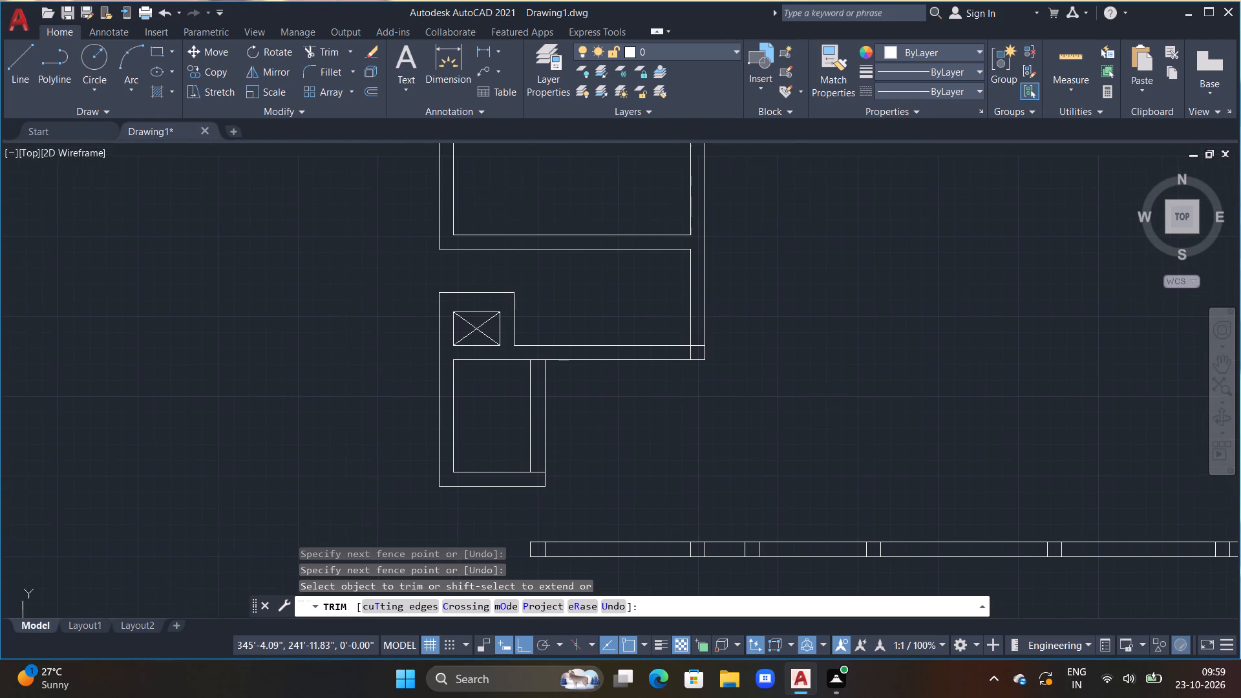
scroll(700, 376, up, 1)
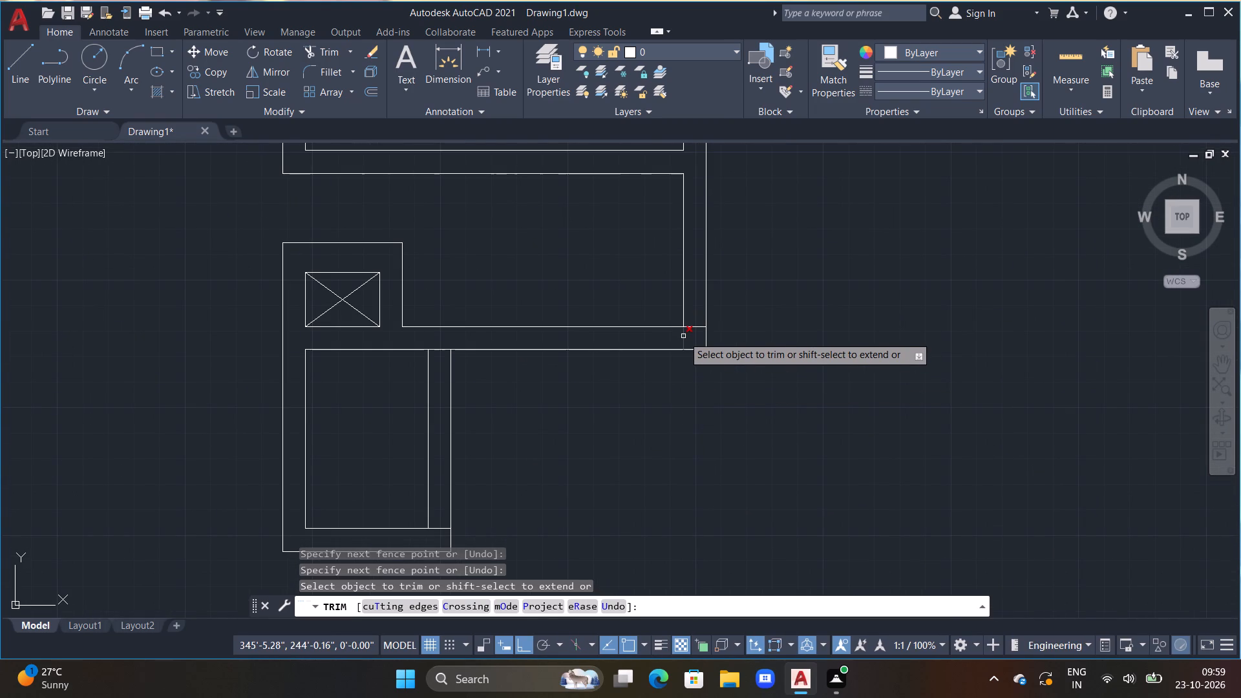
click(683, 336)
scroll(701, 337, down, 2)
scroll(741, 371, down, 1)
middle_drag(743, 378, 683, 311)
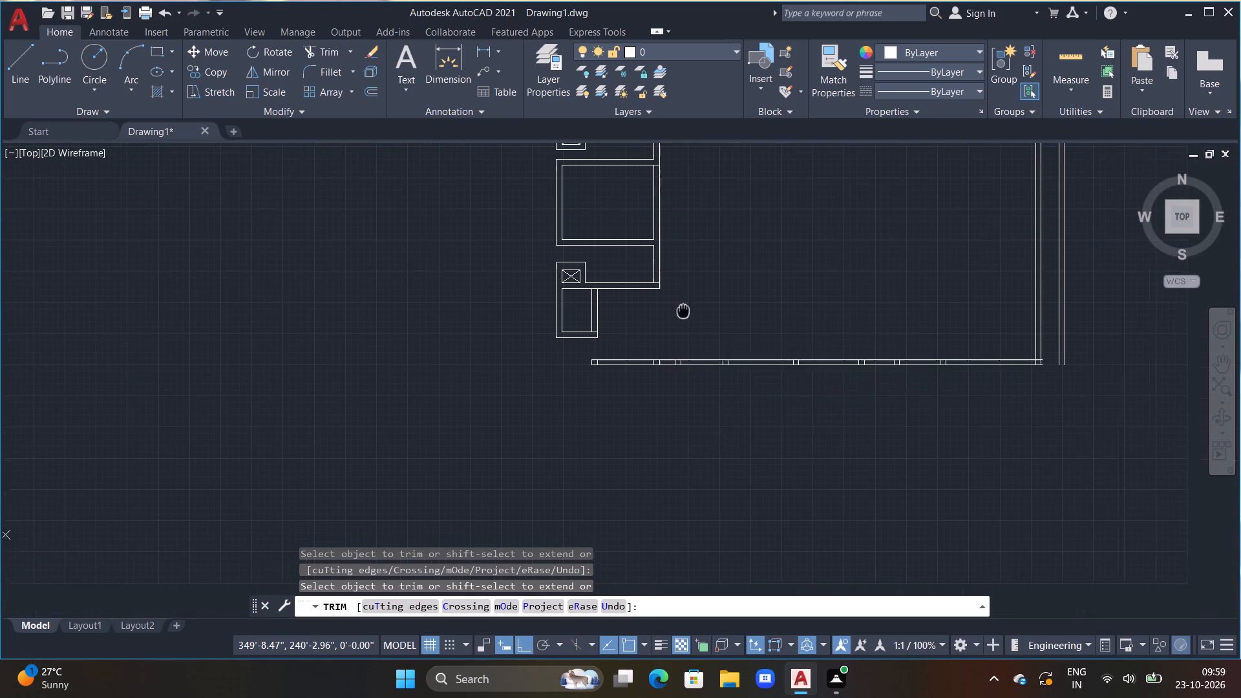
middle_drag(683, 311, 681, 307)
key(Escape)
key(Escape)
key(Escape)
key(Escape)
key(Escape)
key(Escape)
key(Escape)
key(Escape)
key(Escape)
key(Escape)
key(Escape)
key(Escape)
key(Escape)
key(Escape)
key(Escape)
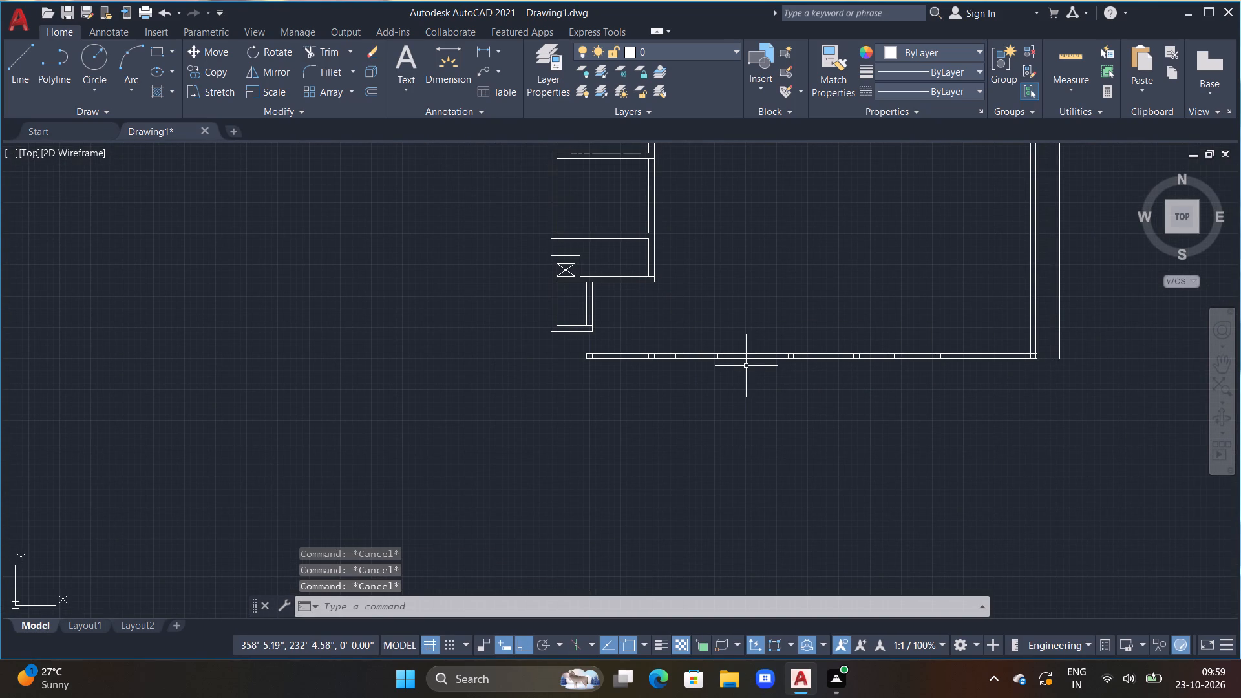
Offset the small compartment's east wall line 11'3" east, and offset that copy another 9" east to form a wall.
text(off)
key(space)
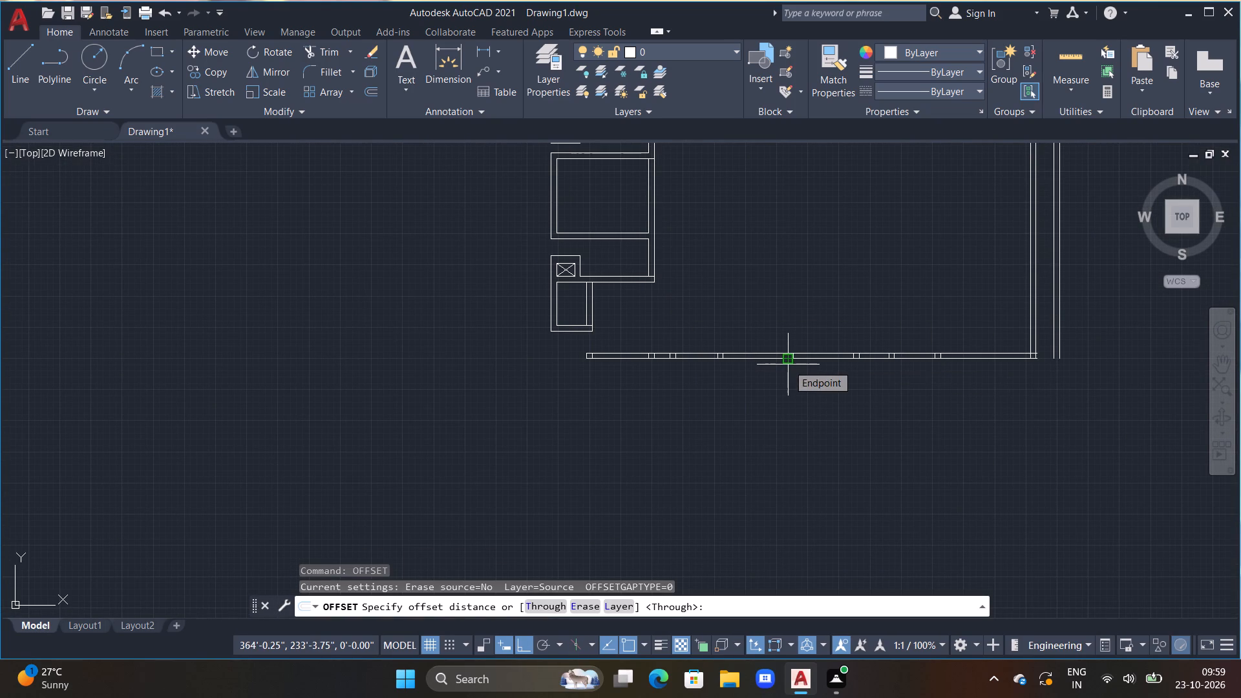
text(11')
text(3")
key(Return)
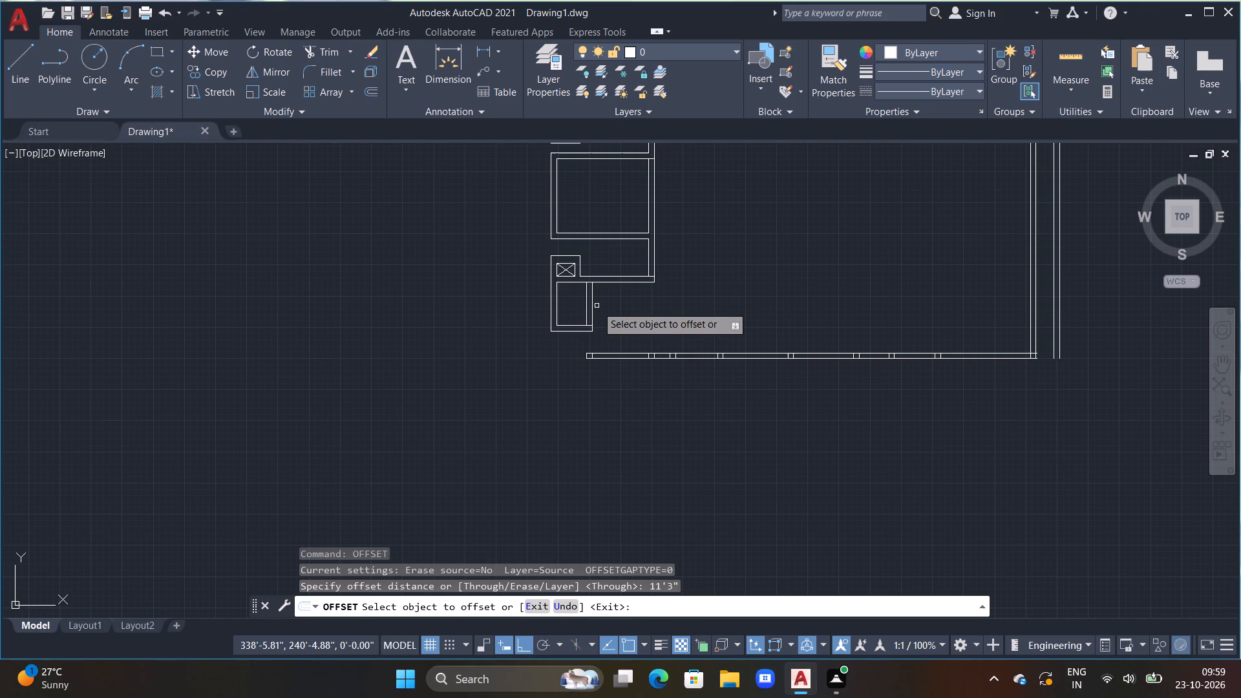
click(591, 304)
click(678, 319)
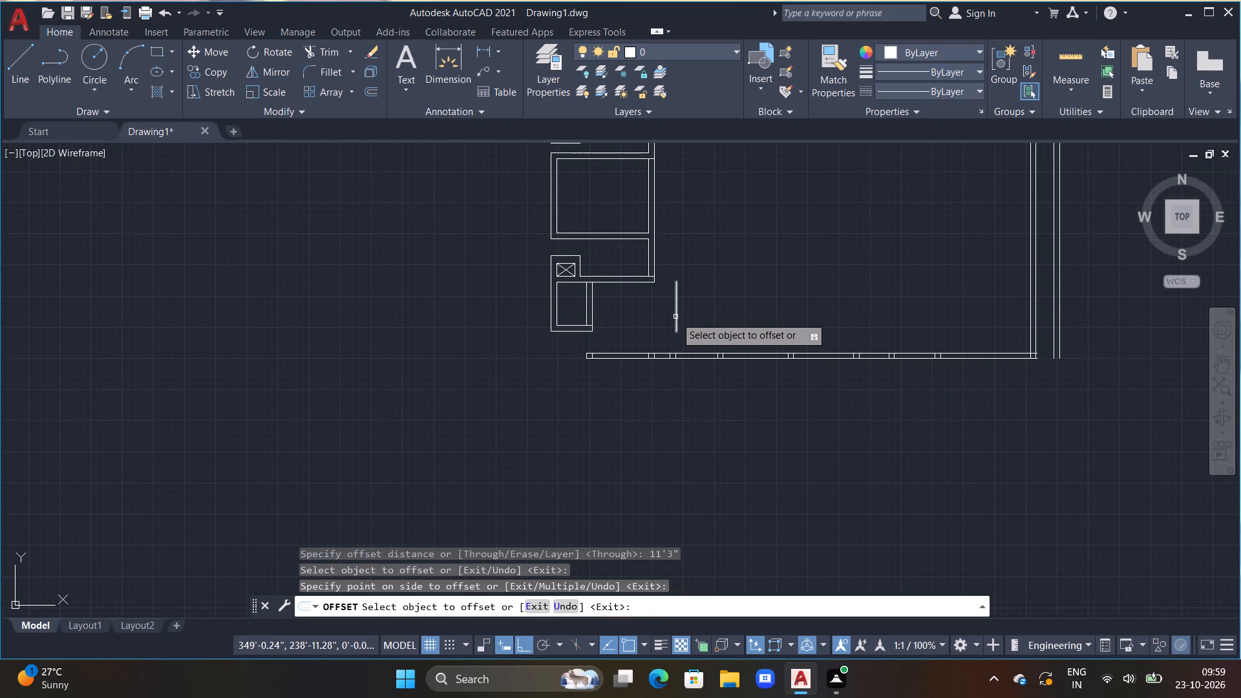
click(674, 315)
text(9")
key(Return)
key(Escape)
key(Escape)
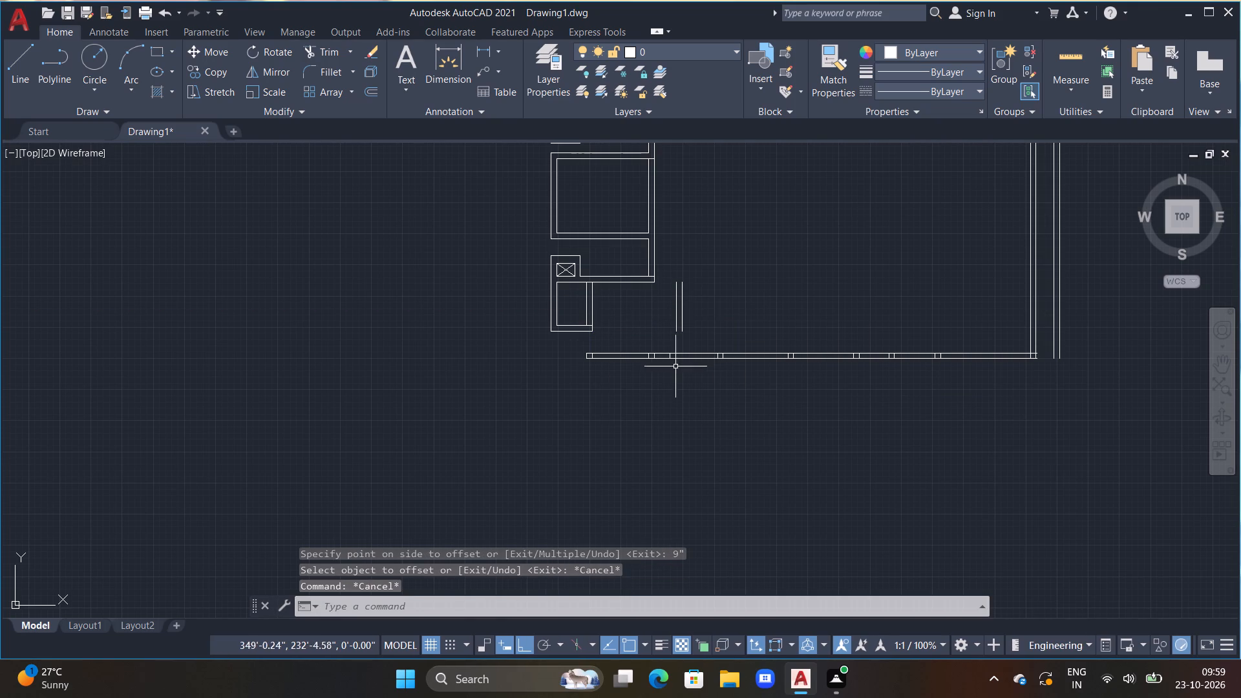
Trim the leftover short cross lines in the western half of the bottom wall, keeping its west end cap.
scroll(670, 374, up, 2)
middle_drag(646, 408, 656, 428)
text(tr)
key(space)
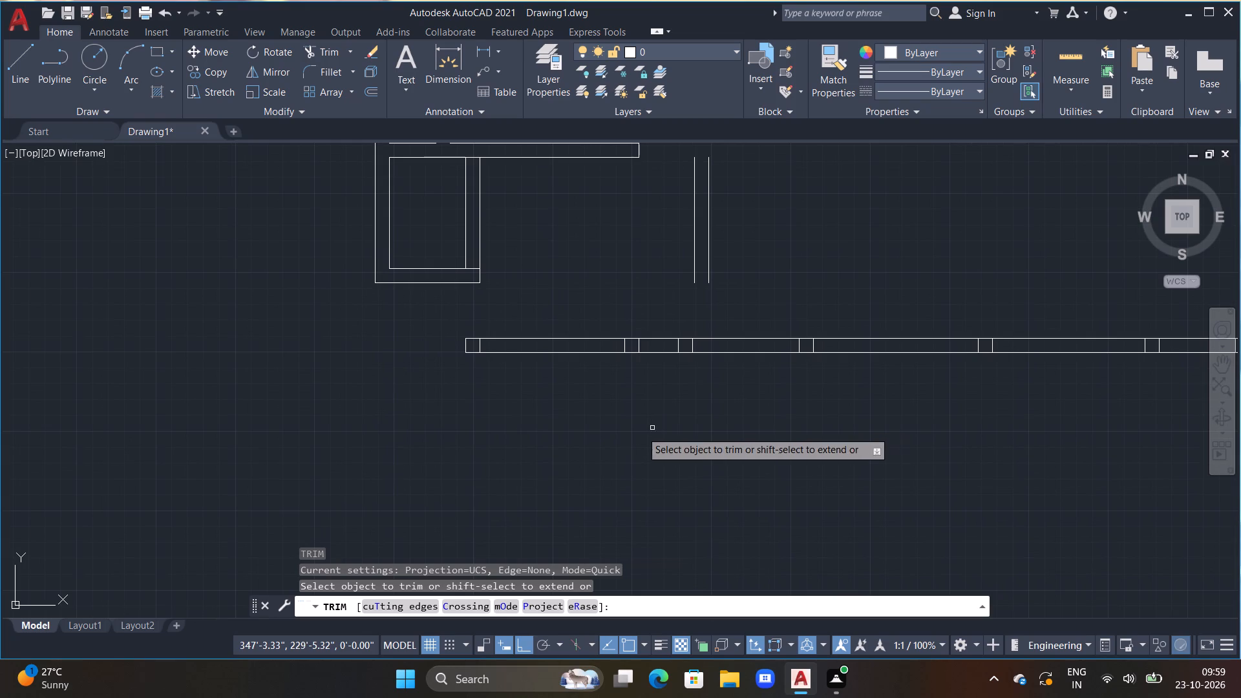
click(478, 344)
scroll(624, 353, up, 1)
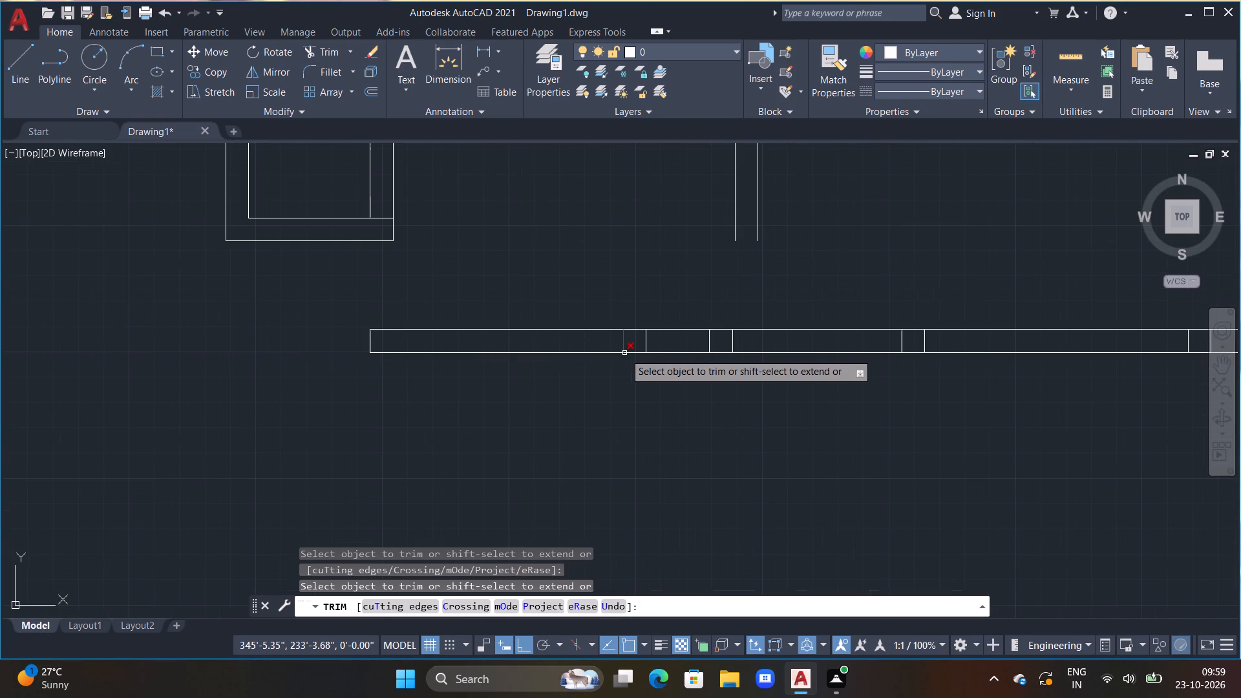
drag(594, 338, 689, 338)
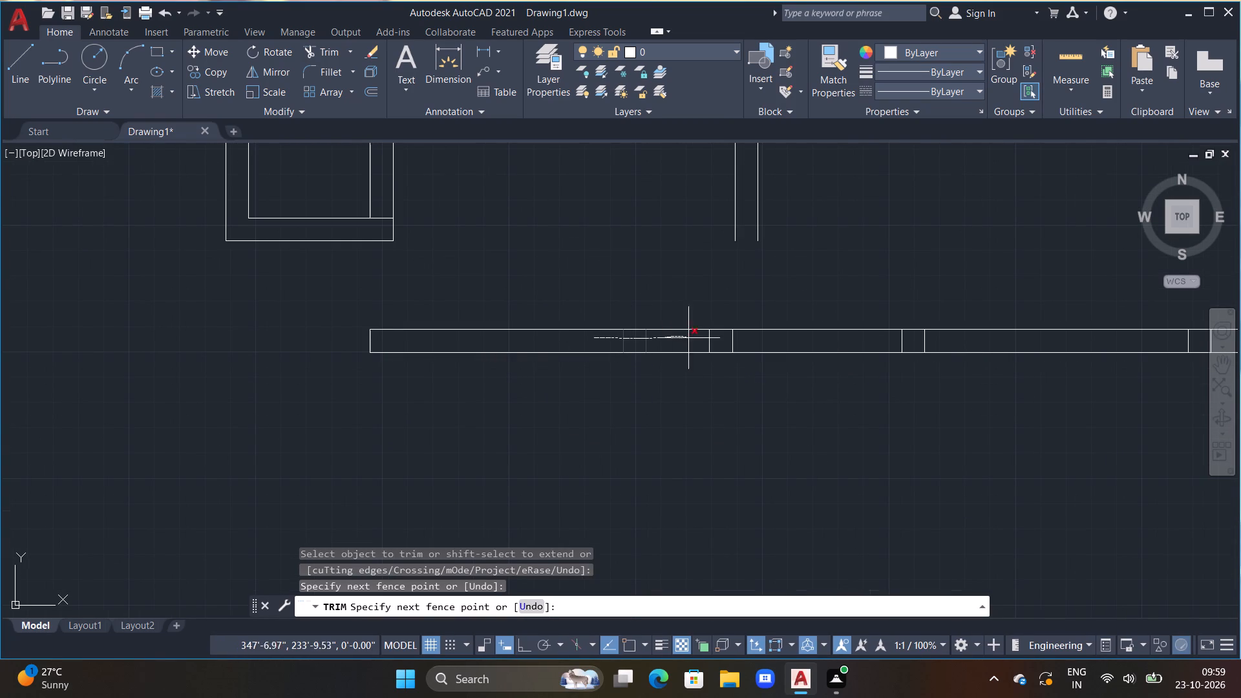
drag(689, 338, 748, 340)
scroll(766, 371, down, 1)
middle_drag(769, 374, 608, 406)
scroll(661, 397, up, 1)
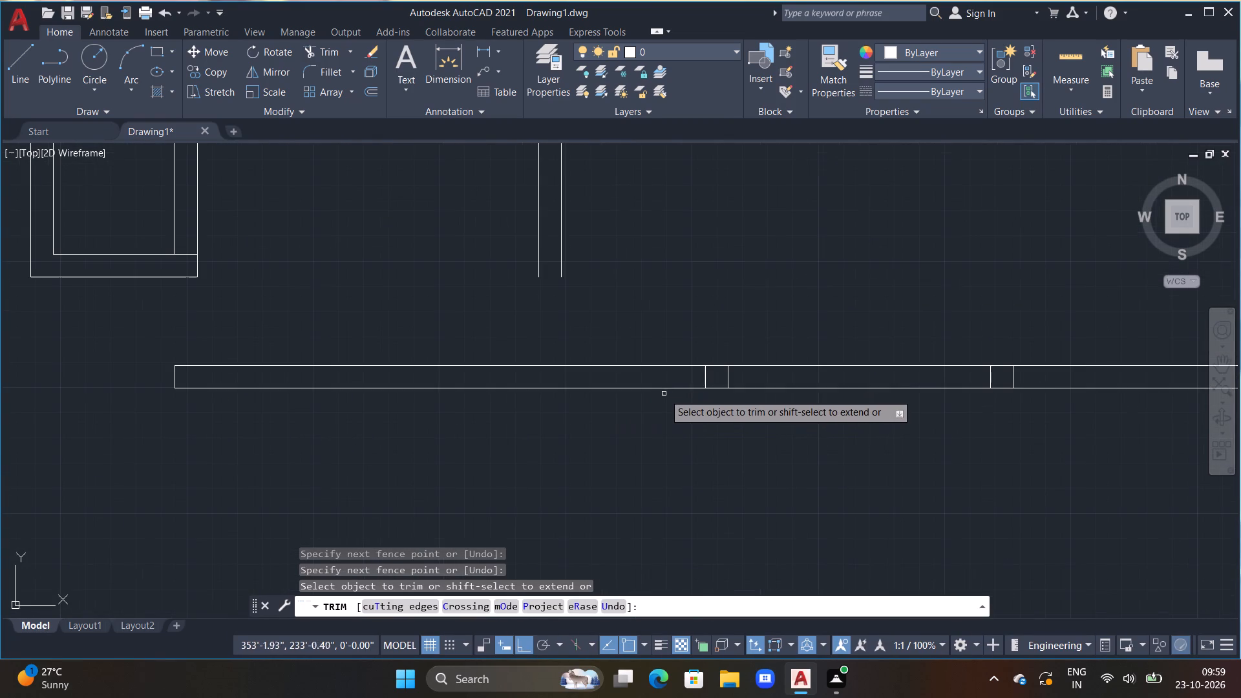
drag(671, 381, 743, 376)
Trim the remaining short cross lines in the bottom wall's eastern half, up to the inner east vertical wall.
scroll(751, 381, down, 2)
middle_drag(775, 404, 576, 427)
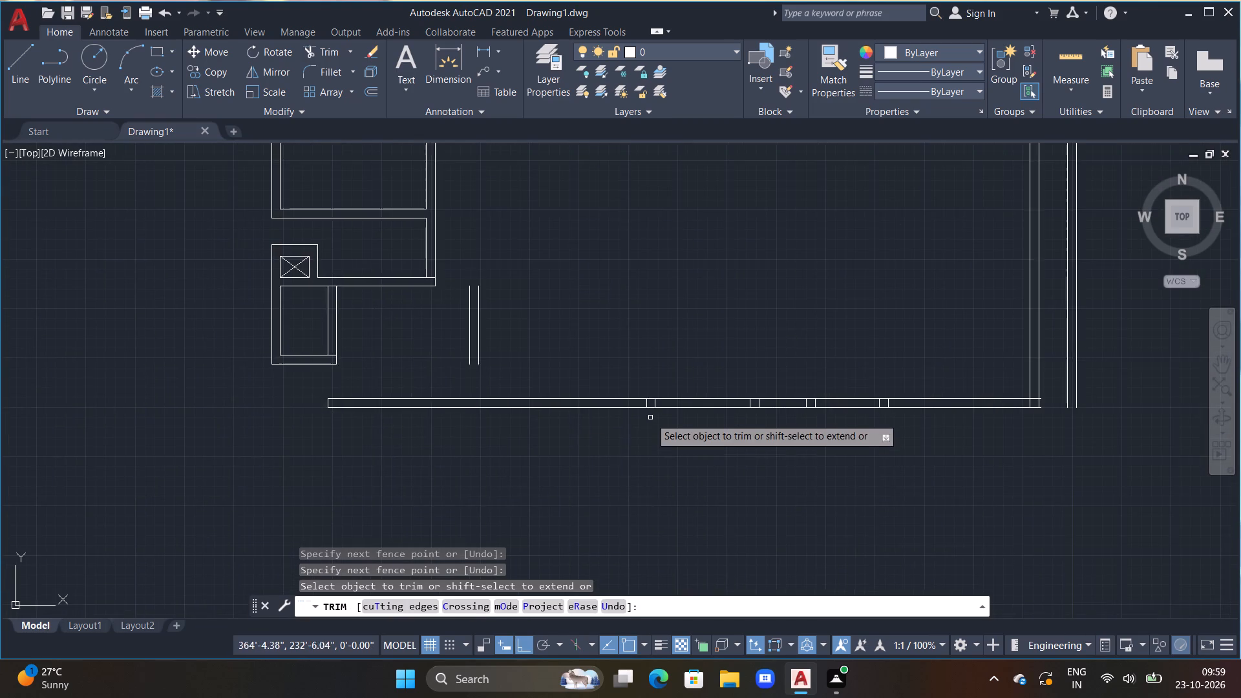
scroll(650, 414, up, 2)
drag(617, 388, 625, 387)
drag(631, 386, 658, 385)
drag(696, 385, 704, 385)
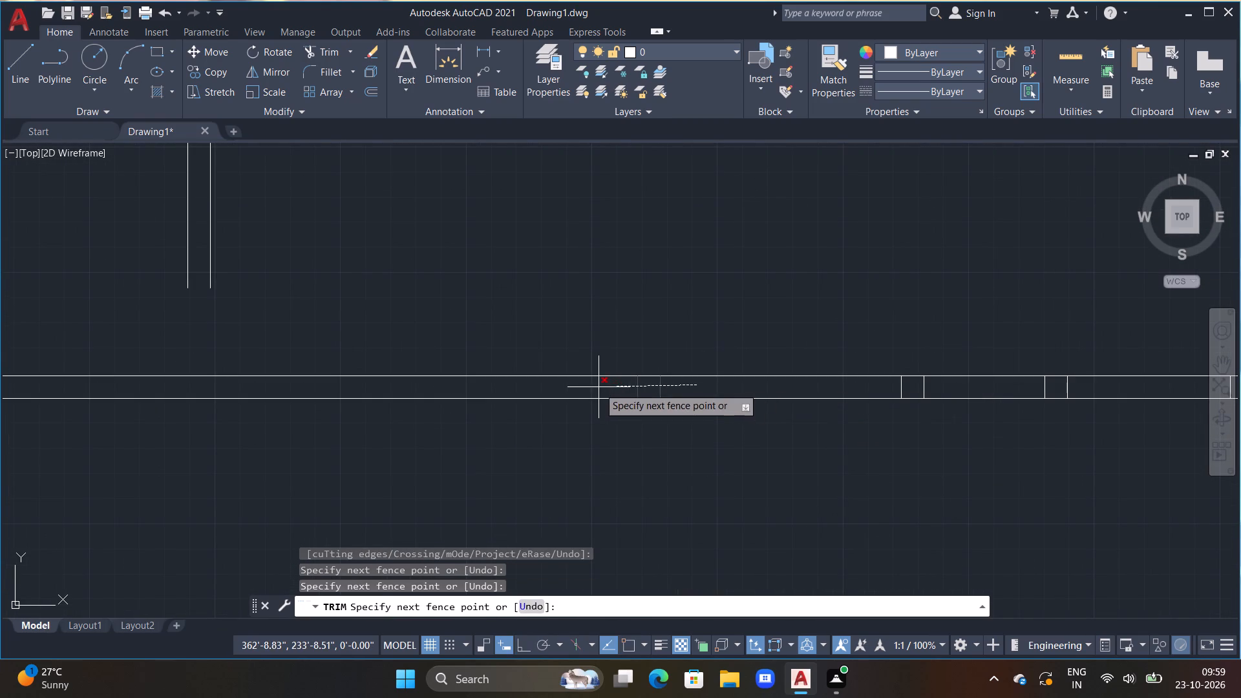
click(597, 387)
middle_drag(730, 453, 573, 454)
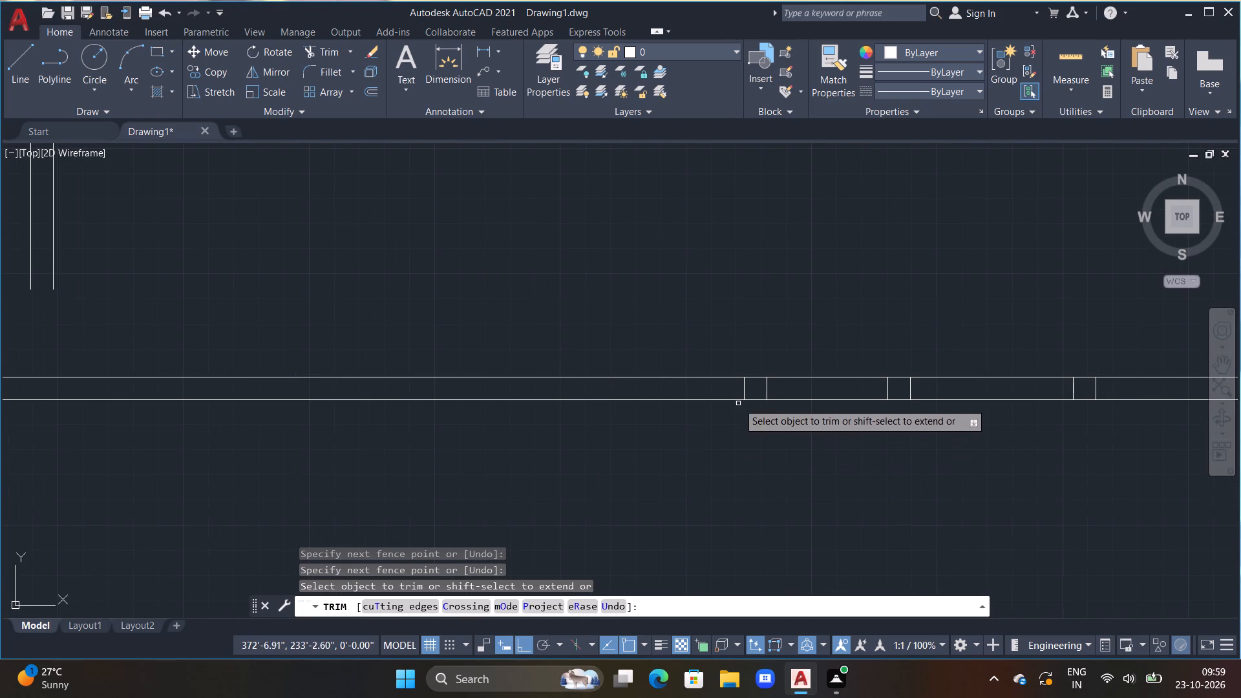
drag(729, 386, 925, 385)
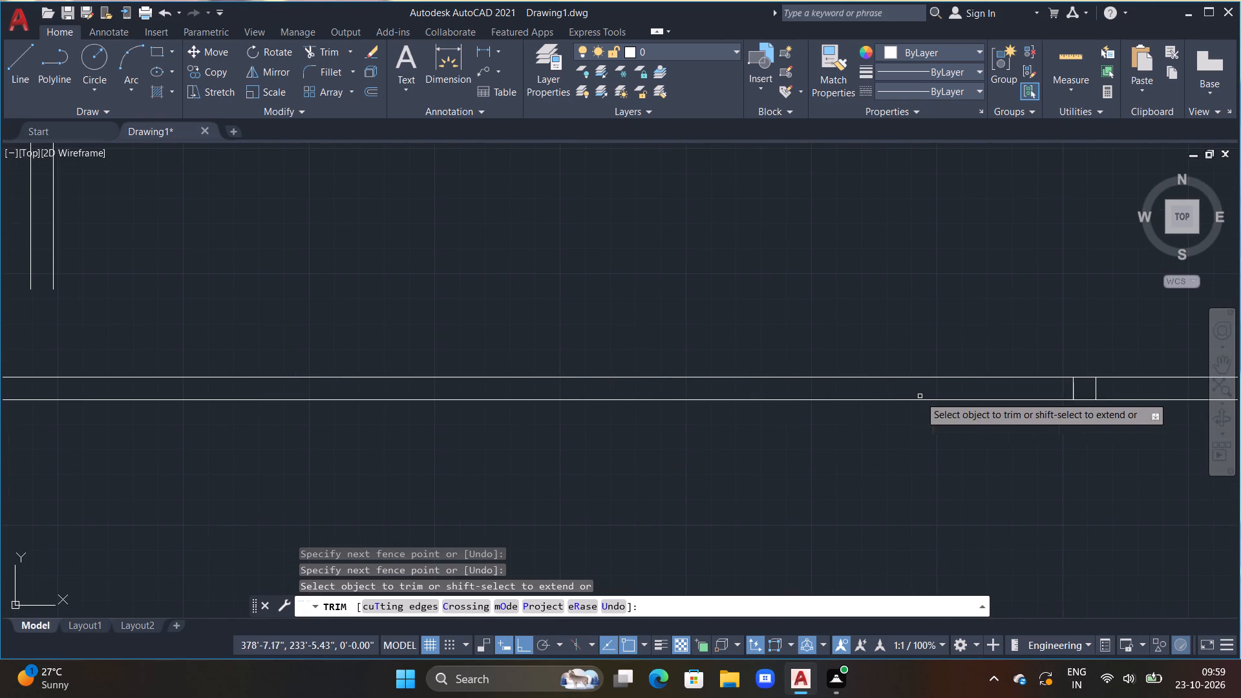
scroll(917, 416, down, 2)
middle_drag(885, 439, 786, 449)
scroll(882, 422, up, 3)
drag(864, 414, 971, 408)
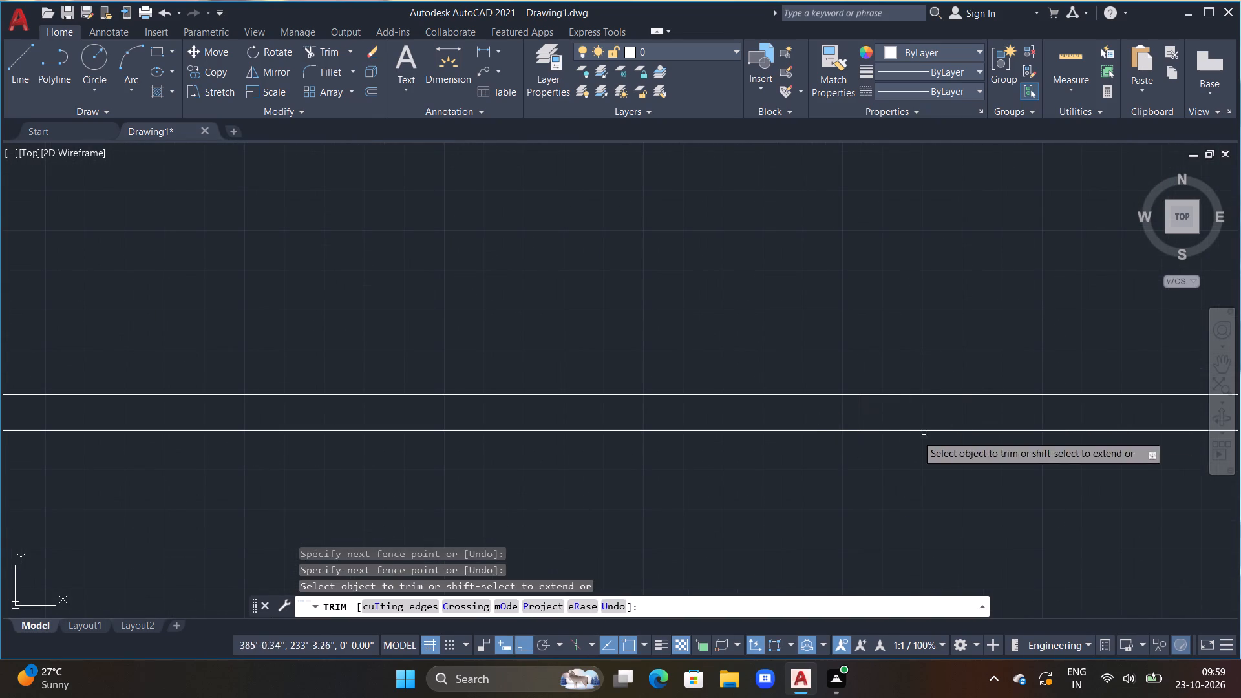
drag(877, 415, 814, 421)
Trim the overlapping wall lines where the bottom wall meets the inner east vertical wall.
scroll(813, 437, down, 3)
scroll(992, 424, up, 2)
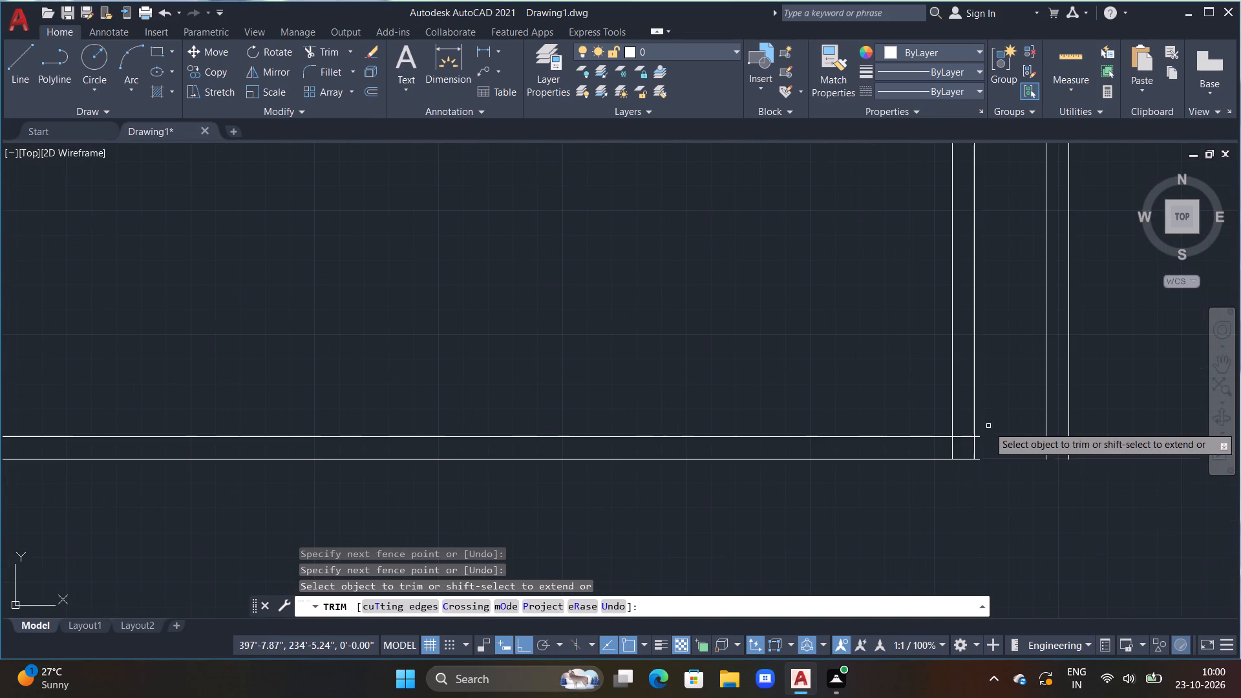
drag(939, 449, 988, 445)
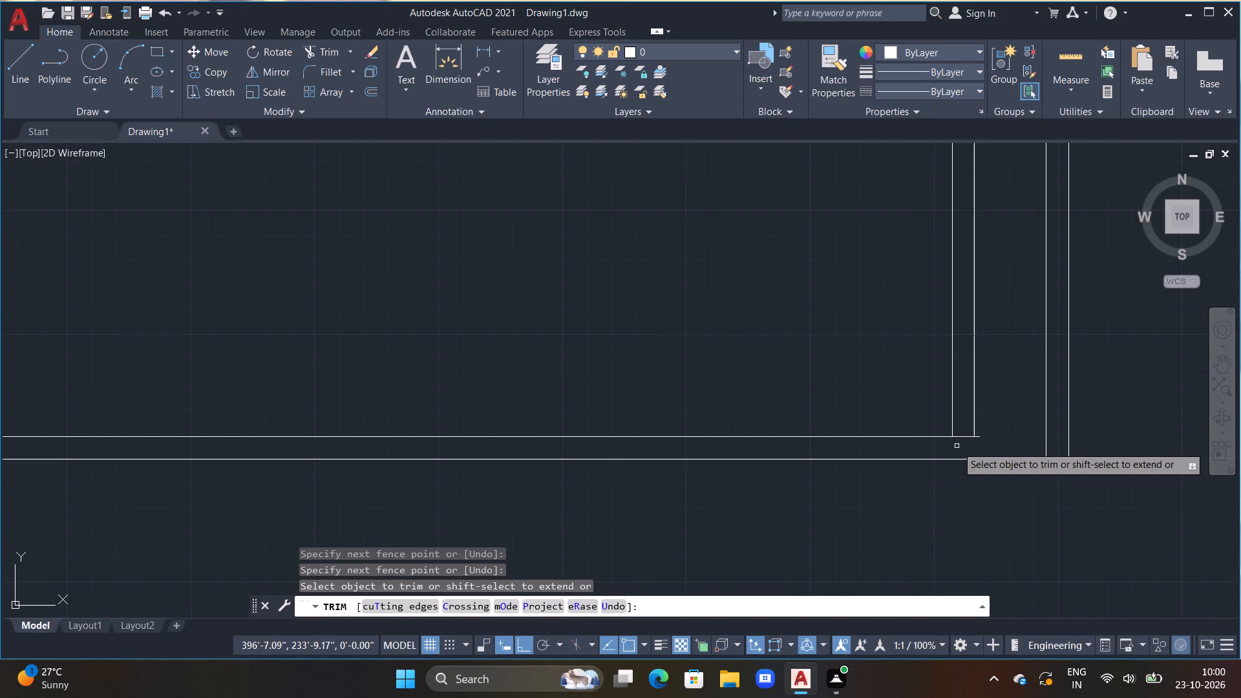
double_click(960, 439)
scroll(975, 452, down, 3)
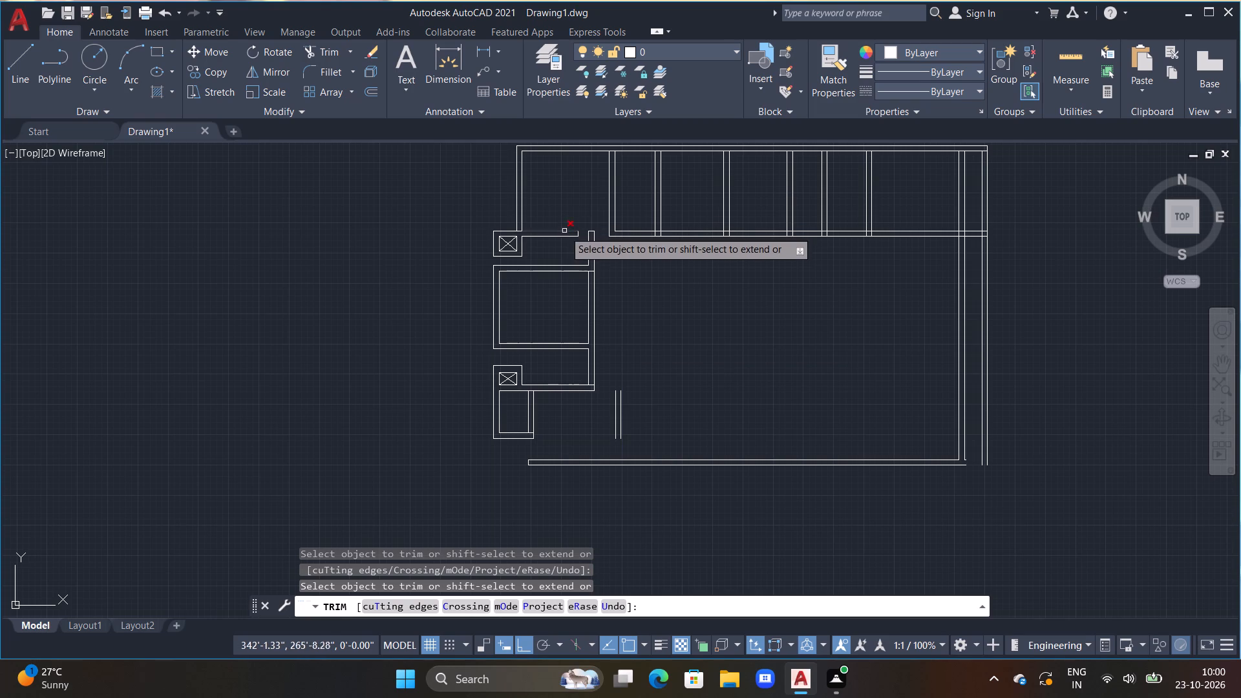
key(Escape)
key(Escape)
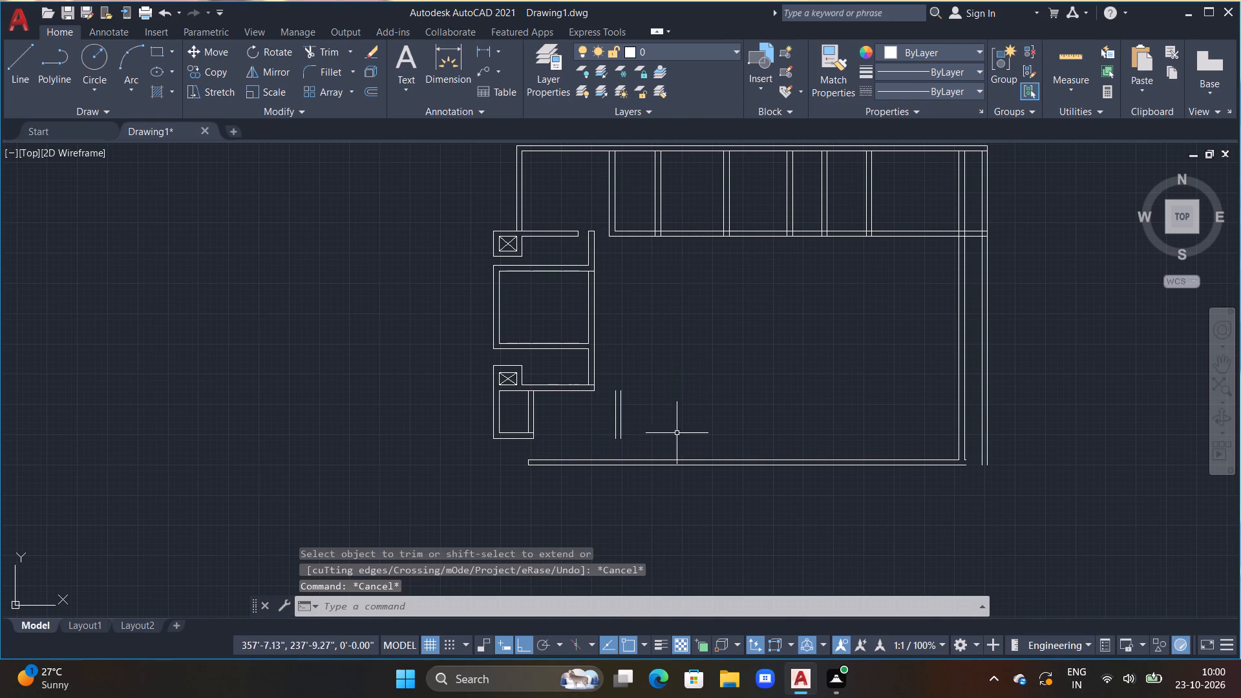
key(Escape)
key(Escape)
Extend the new wall's two vertical lines south to the bottom wall, taking the east line to its outer face.
middle_drag(613, 456, 585, 430)
key(Escape)
scroll(584, 430, up, 2)
text(ex)
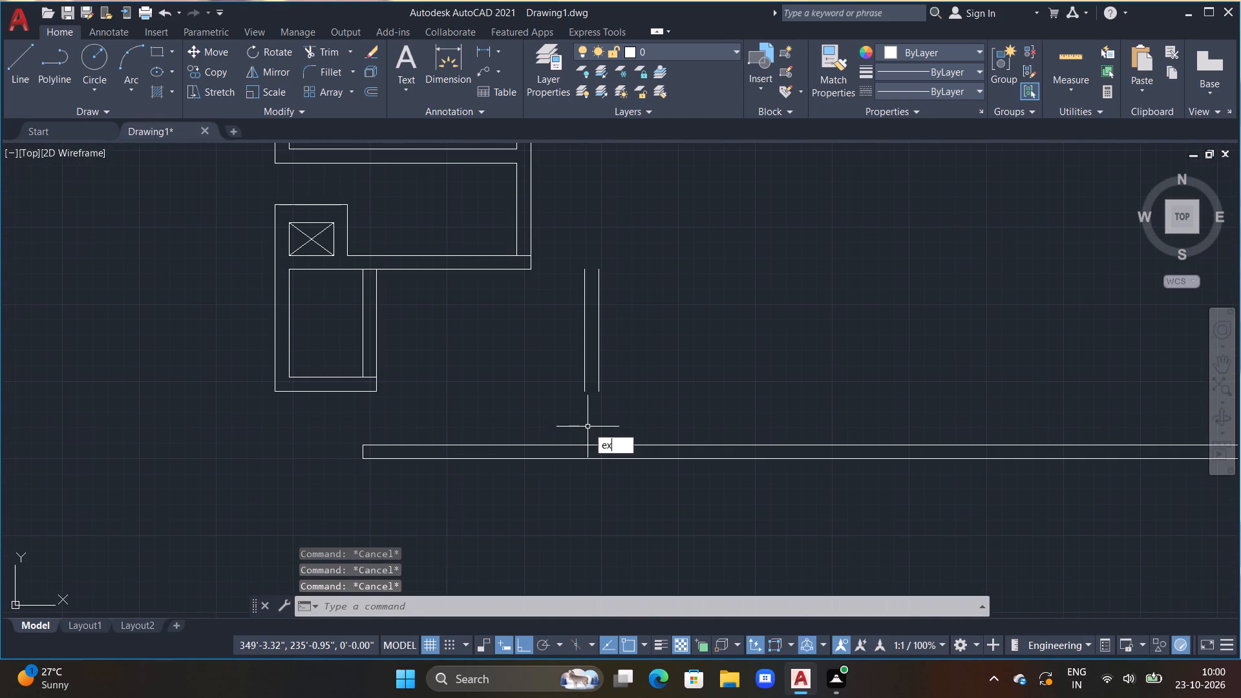
key(space)
click(584, 386)
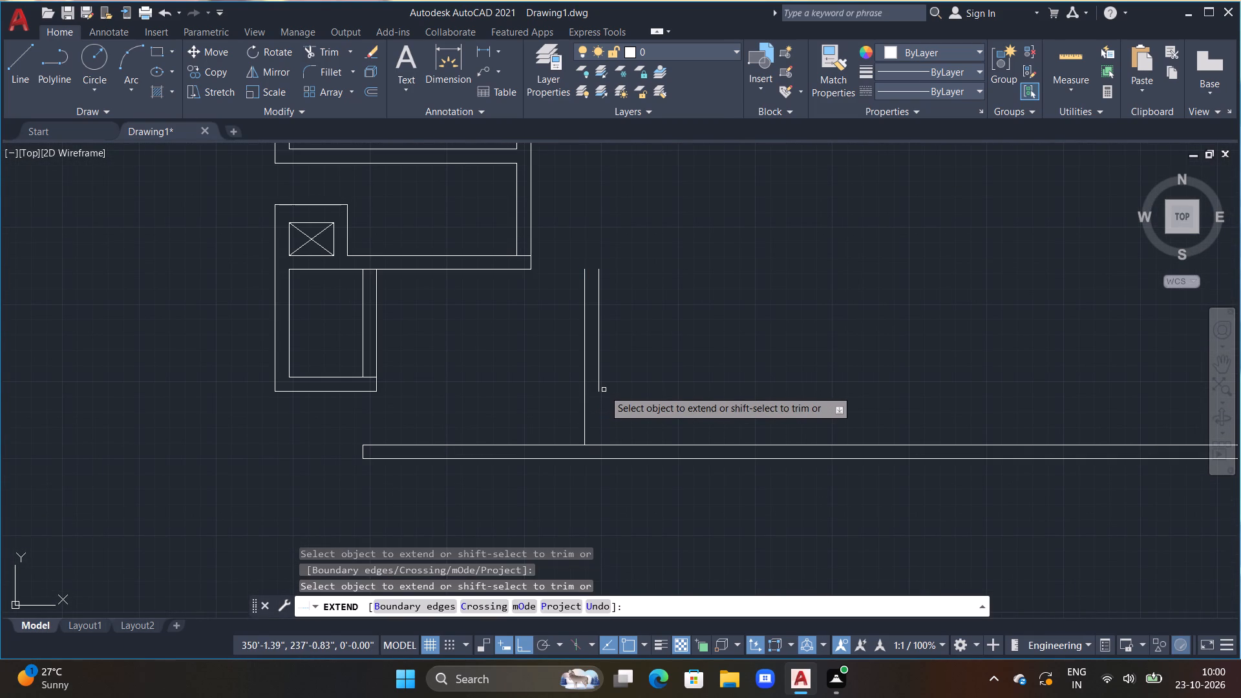
click(599, 388)
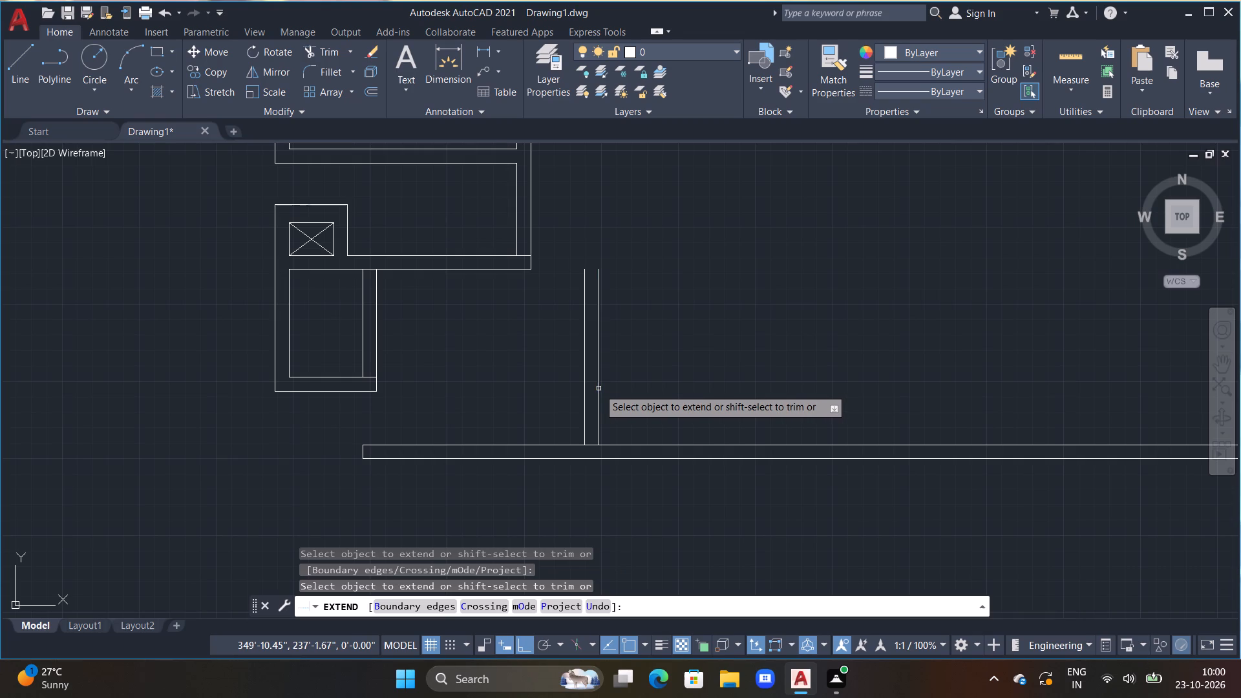
double_click(599, 427)
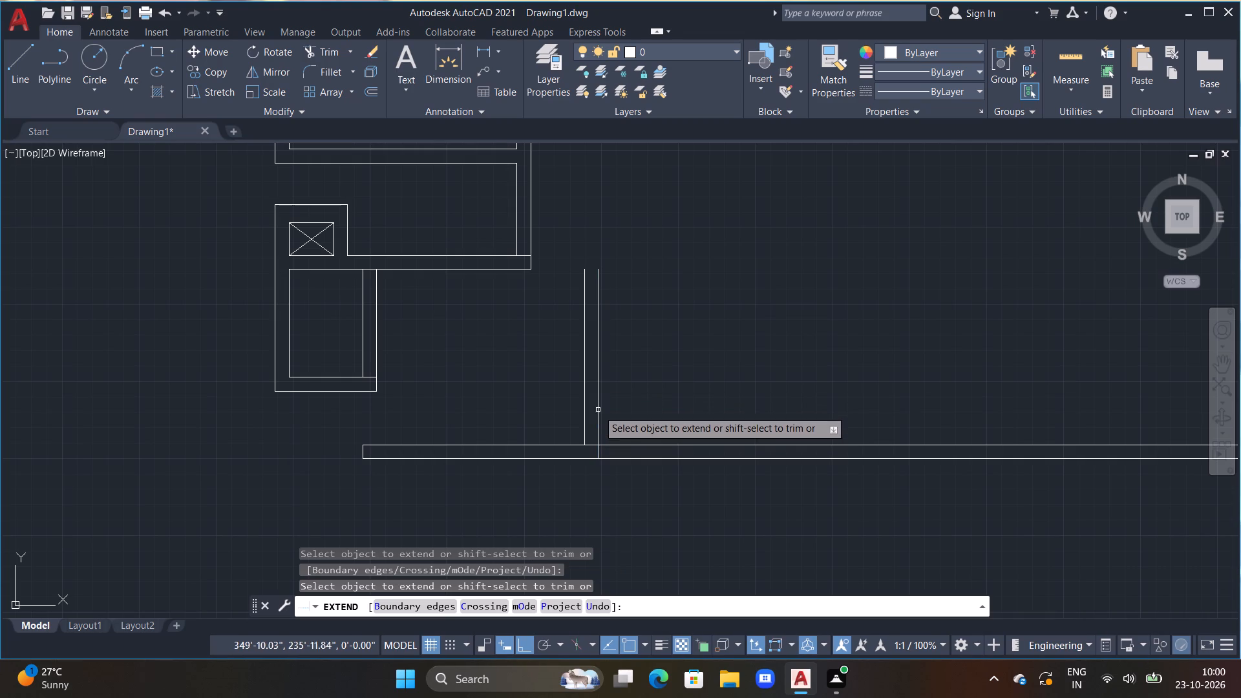
key(Escape)
key(Escape)
key(Escape)
key(Escape)
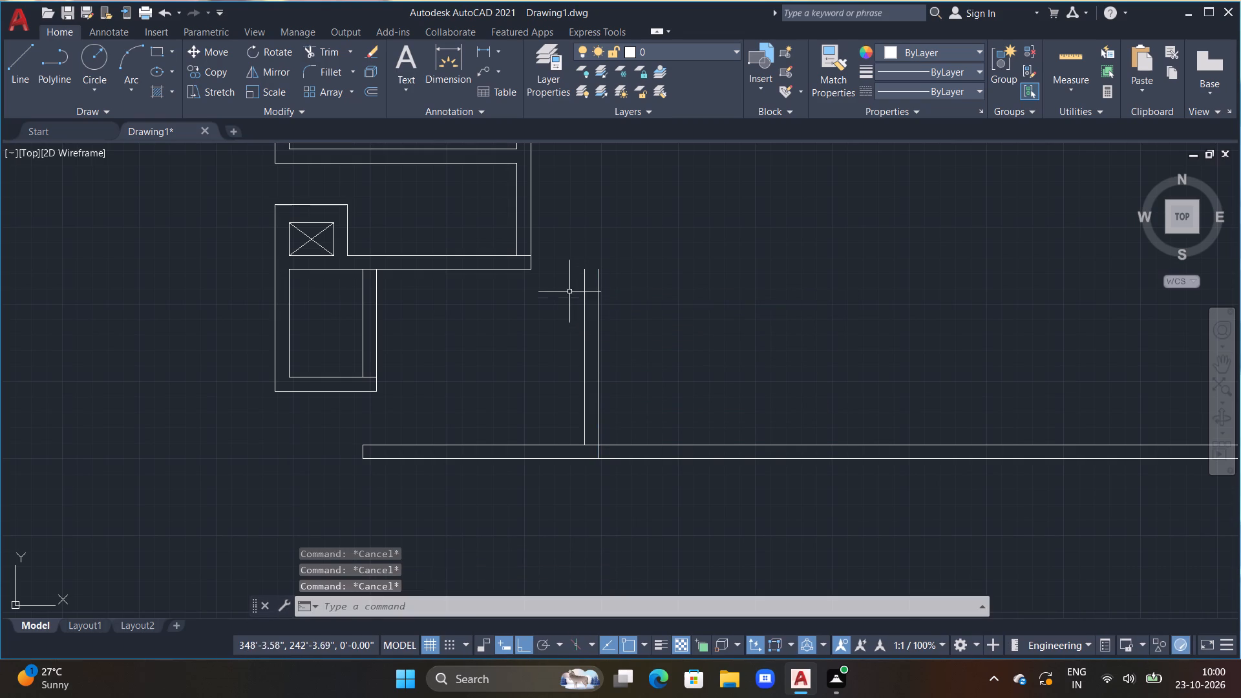
Draw the horizontal wall's upper line east from the interior wall's corner and 9" down to the new wall's east line.
middle_drag(553, 290, 562, 366)
scroll(562, 366, up, 1)
middle_click(561, 347)
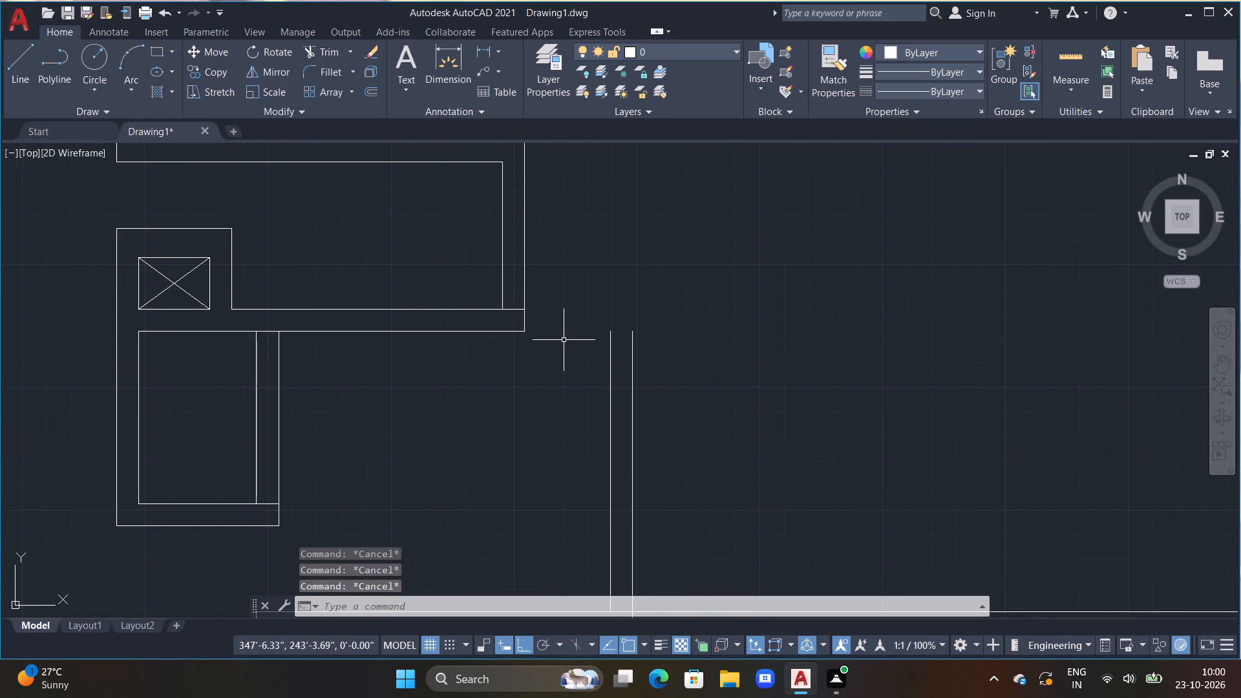
key(l)
key(space)
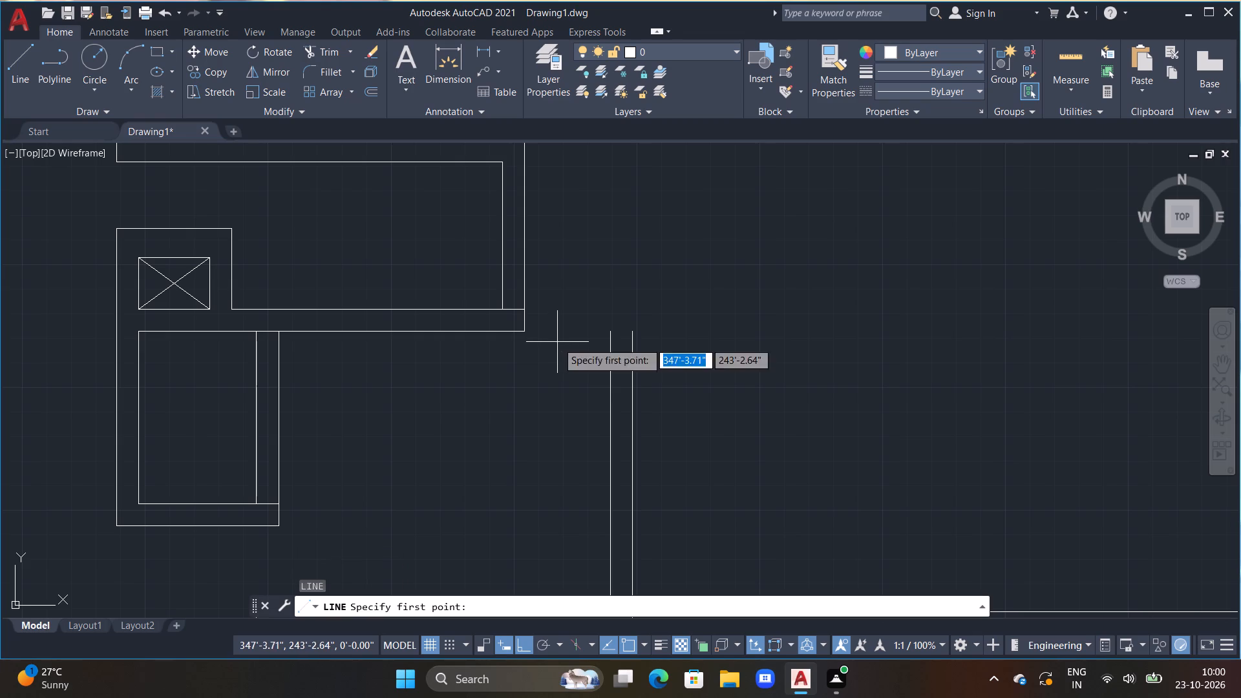
click(525, 312)
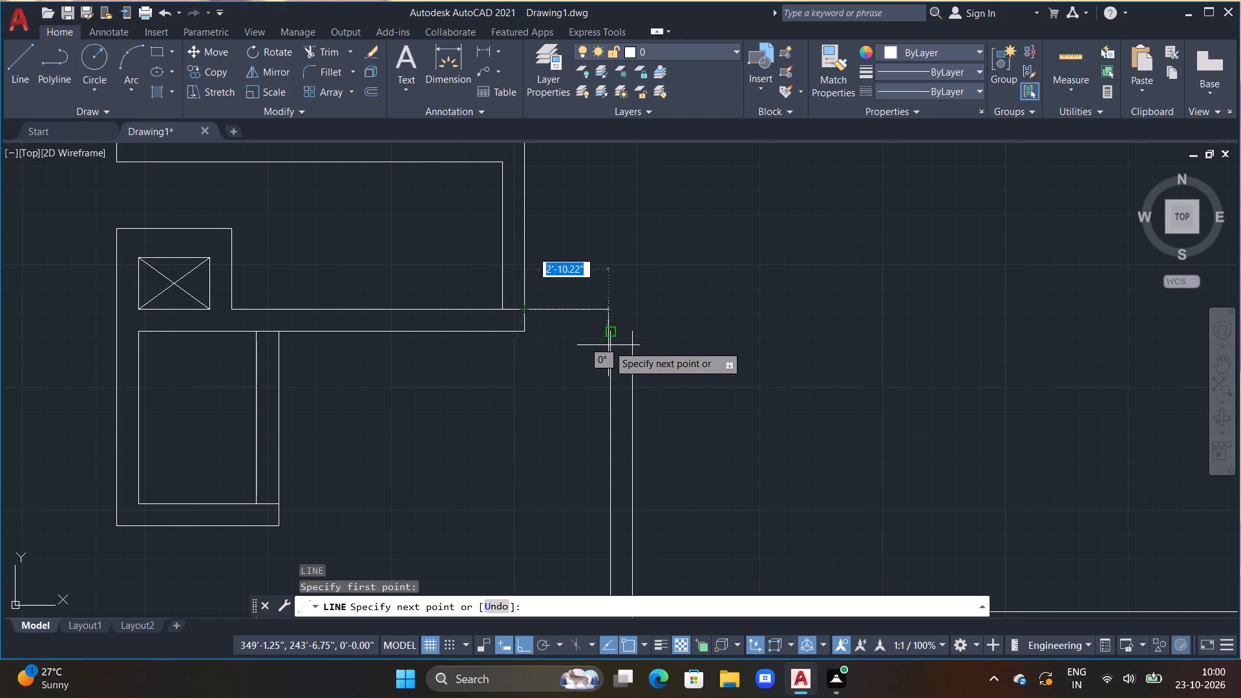
double_click(633, 312)
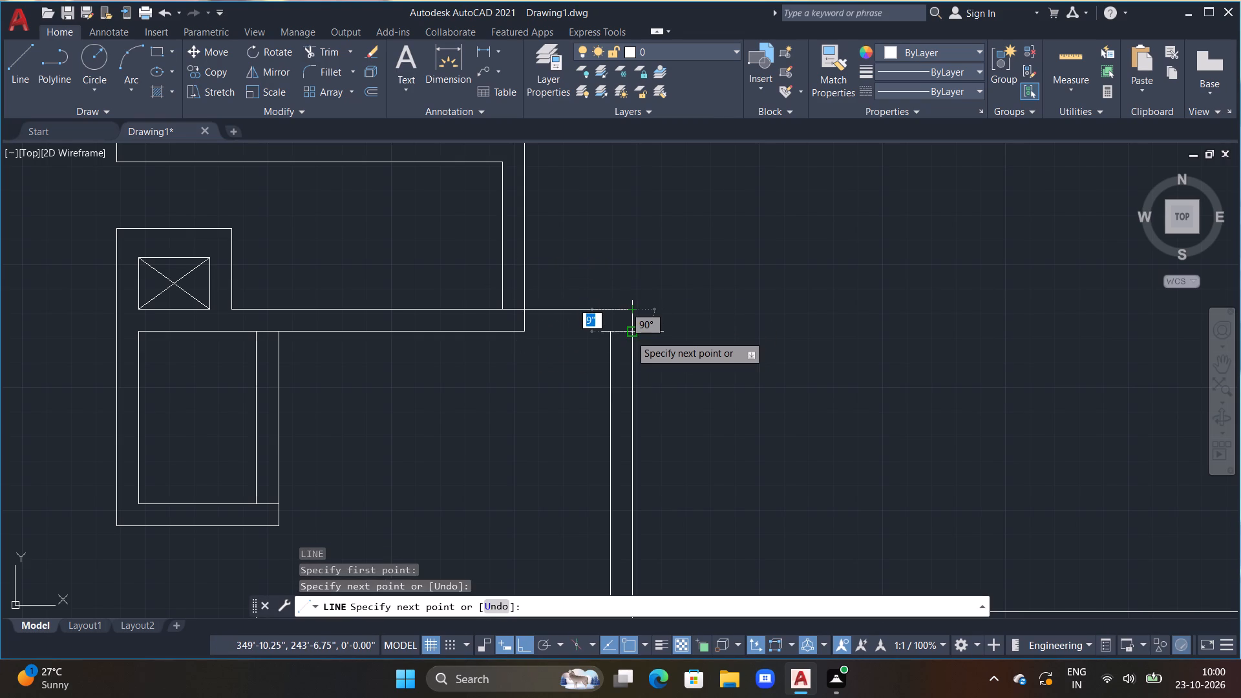
click(630, 335)
key(Escape)
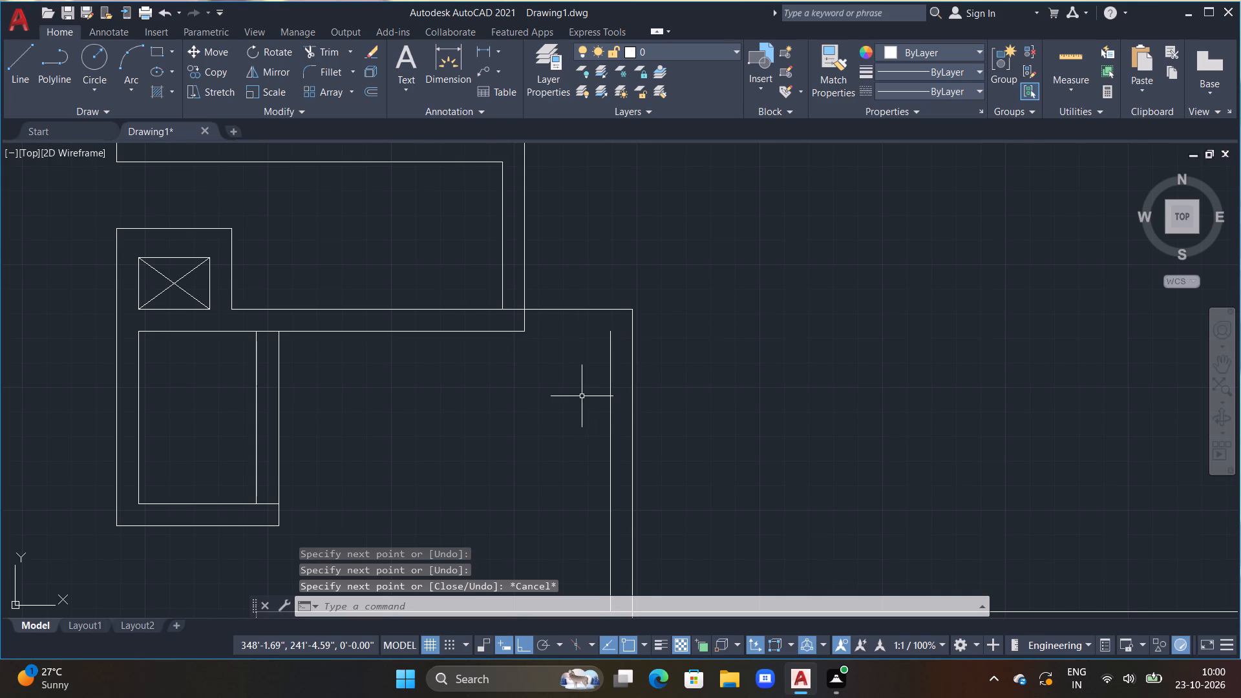
Extend the horizontal wall's lower line east to the new vertical wall's inner line.
text(ex)
key(space)
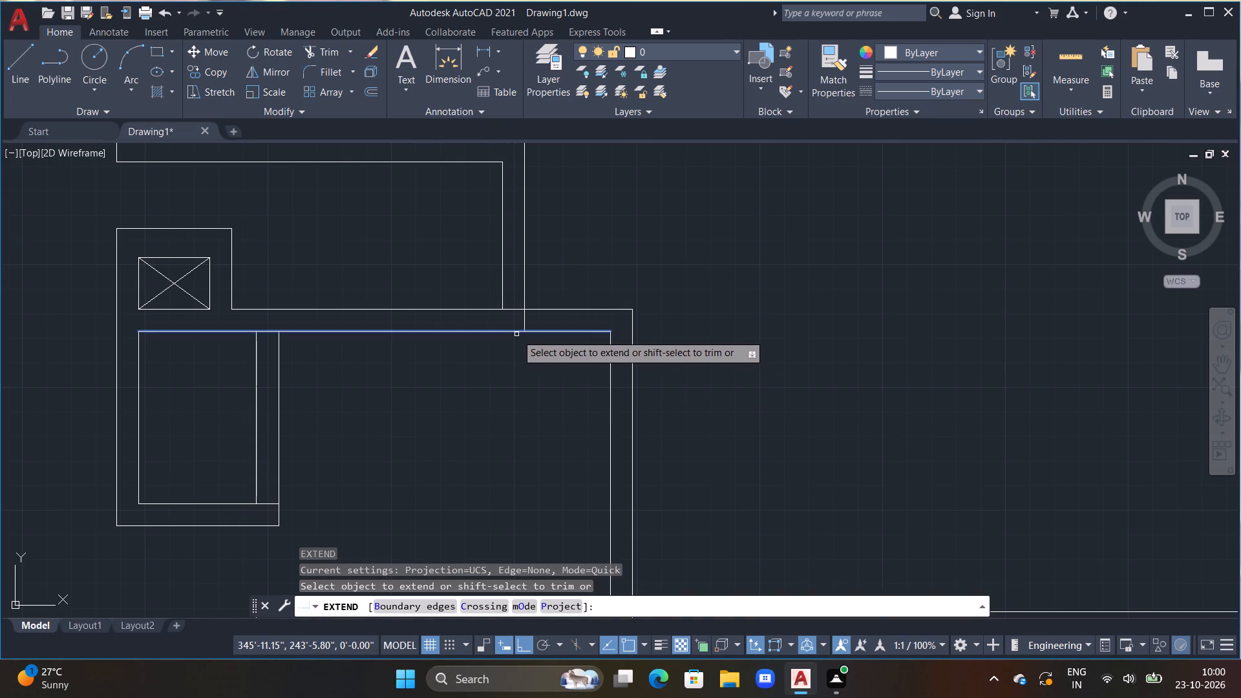
click(516, 334)
key(Escape)
scroll(536, 392, down, 2)
middle_drag(560, 412, 622, 454)
key(Escape)
key(Escape)
Trim the vertical line segment crossing the lengthened horizontal wall below the interior vertical wall.
scroll(616, 441, up, 2)
key(t)
text(r)
key(space)
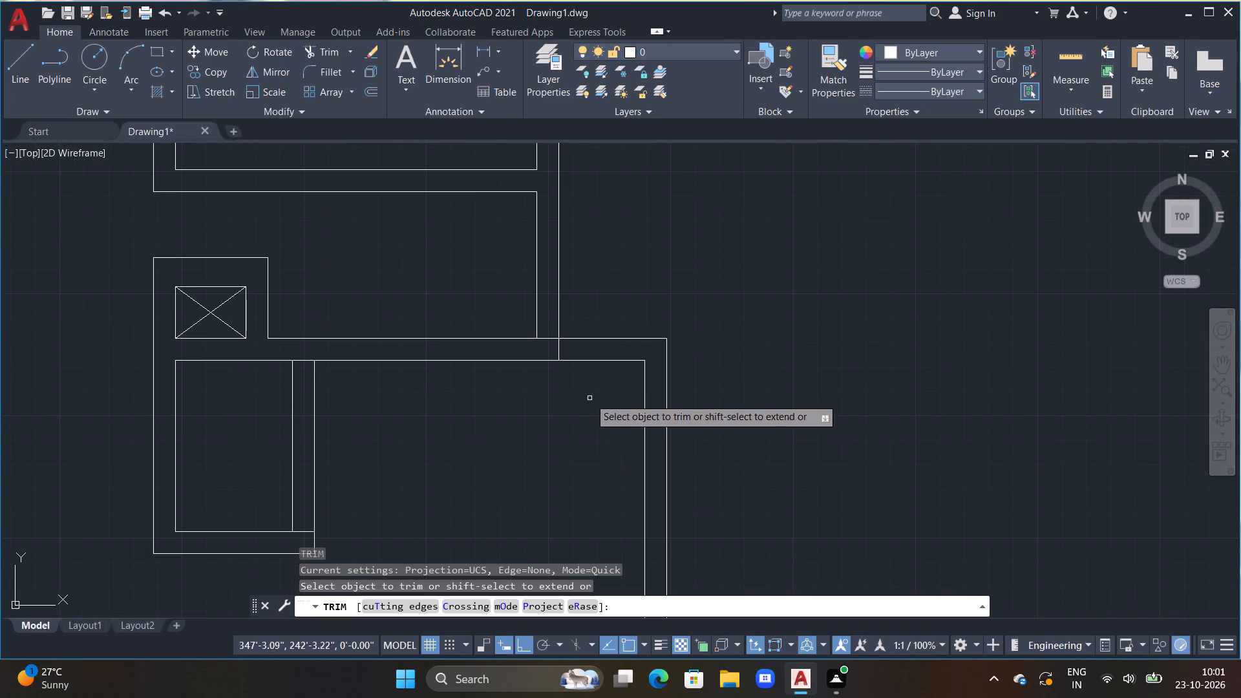
double_click(560, 350)
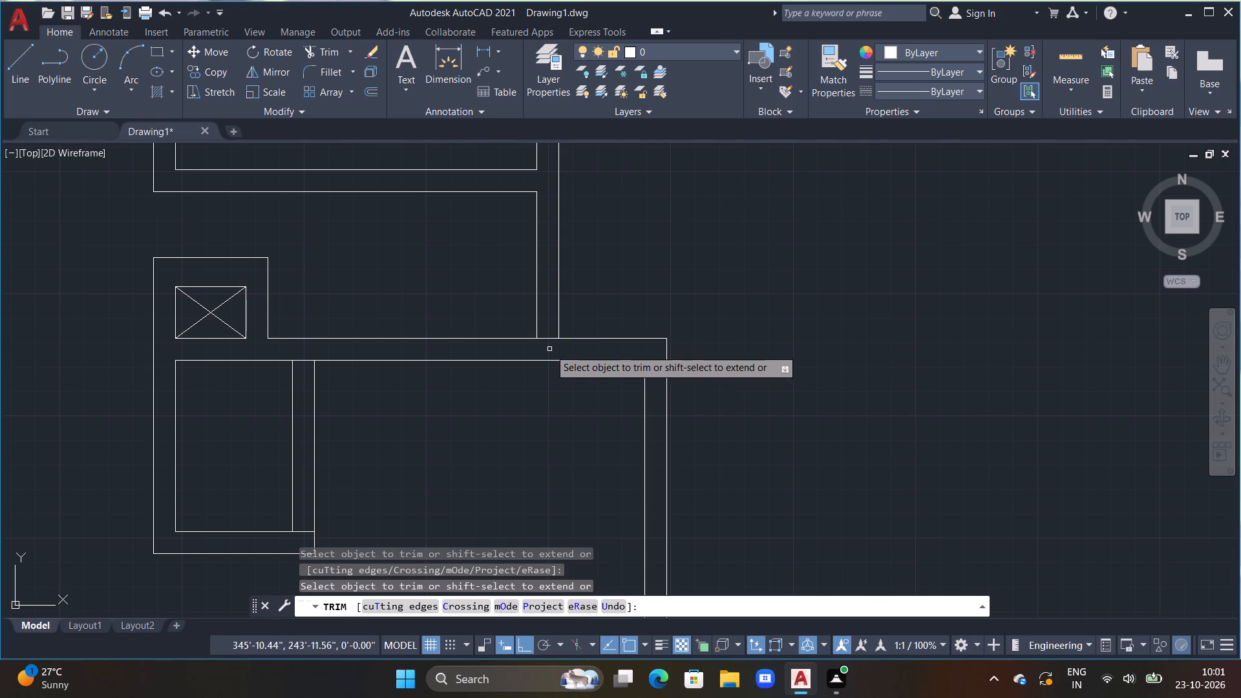
scroll(572, 385, down, 2)
middle_drag(573, 427, 603, 417)
key(Escape)
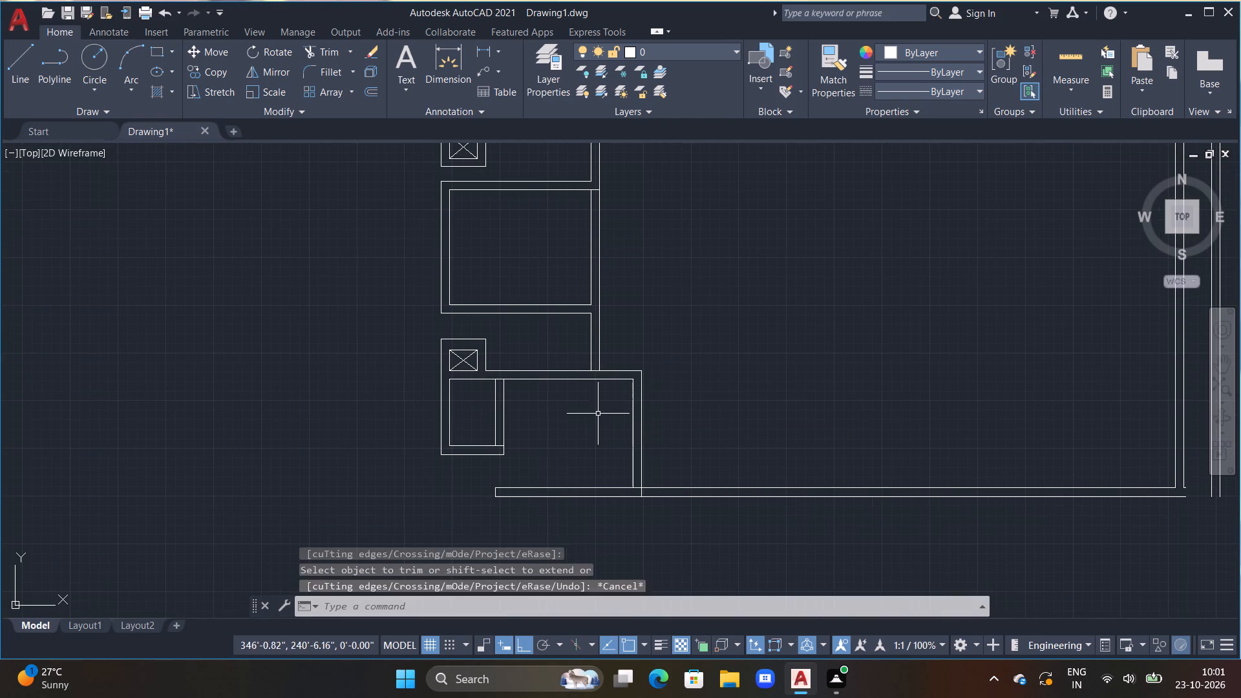
Extend the new vertical wall's inner line north to the horizontal wall's upper line.
key(Escape)
scroll(614, 396, up, 2)
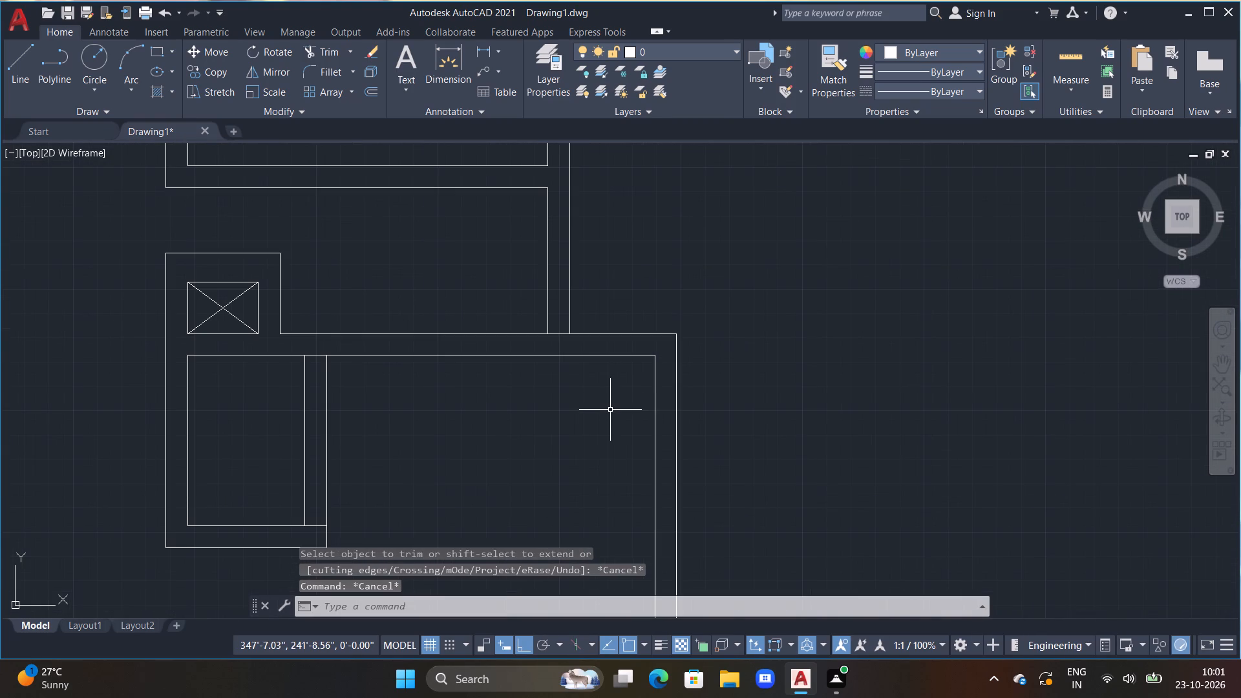
key(e)
key(x)
key(space)
double_click(651, 380)
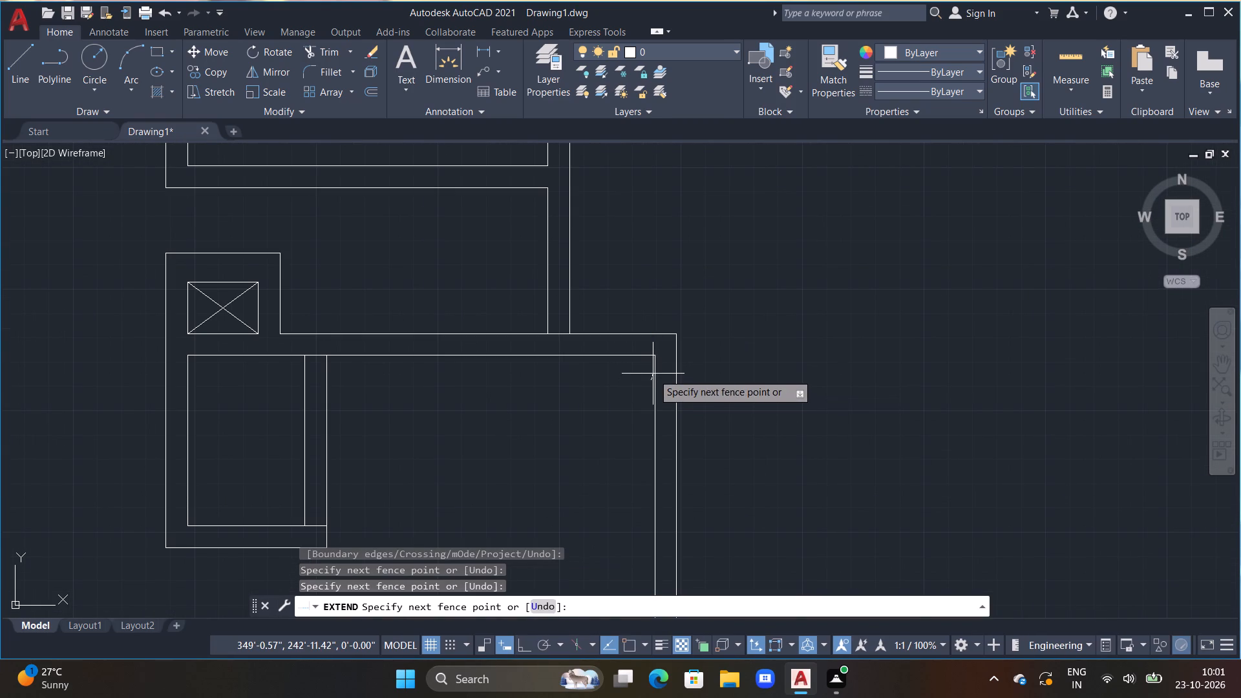
click(653, 373)
click(653, 370)
key(Escape)
key(Escape)
key(Escape)
key(Escape)
key(Escape)
key(Escape)
key(Escape)
key(Escape)
key(Escape)
key(Escape)
key(Escape)
key(Escape)
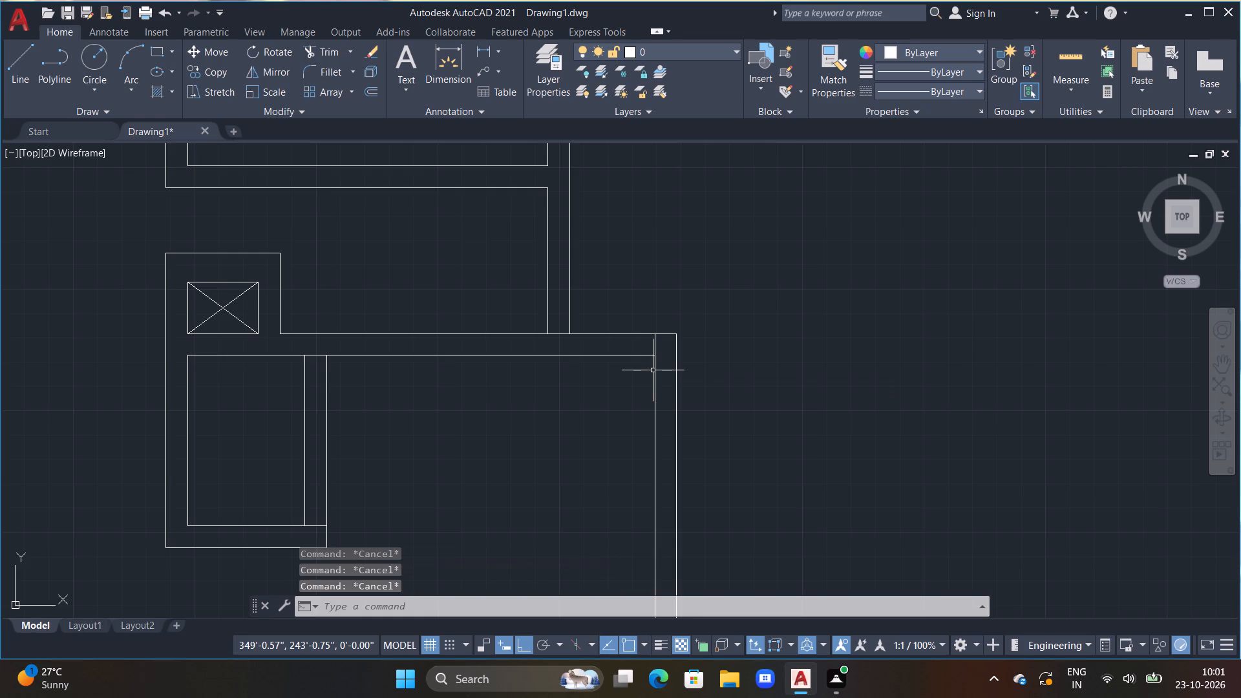
Cut a 2'6" opening in the horizontal wall, measured west from the new vertical wall's inner line.
text(off 2'6")
key(Return)
click(653, 370)
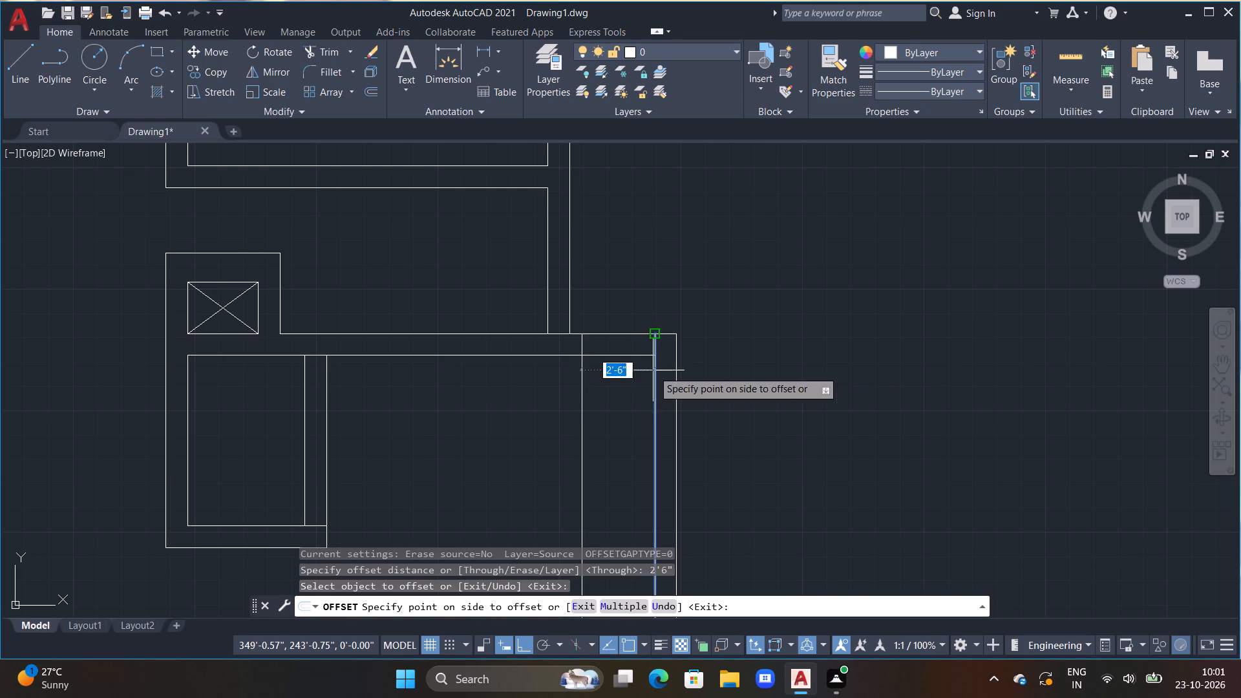
click(588, 393)
key(Escape)
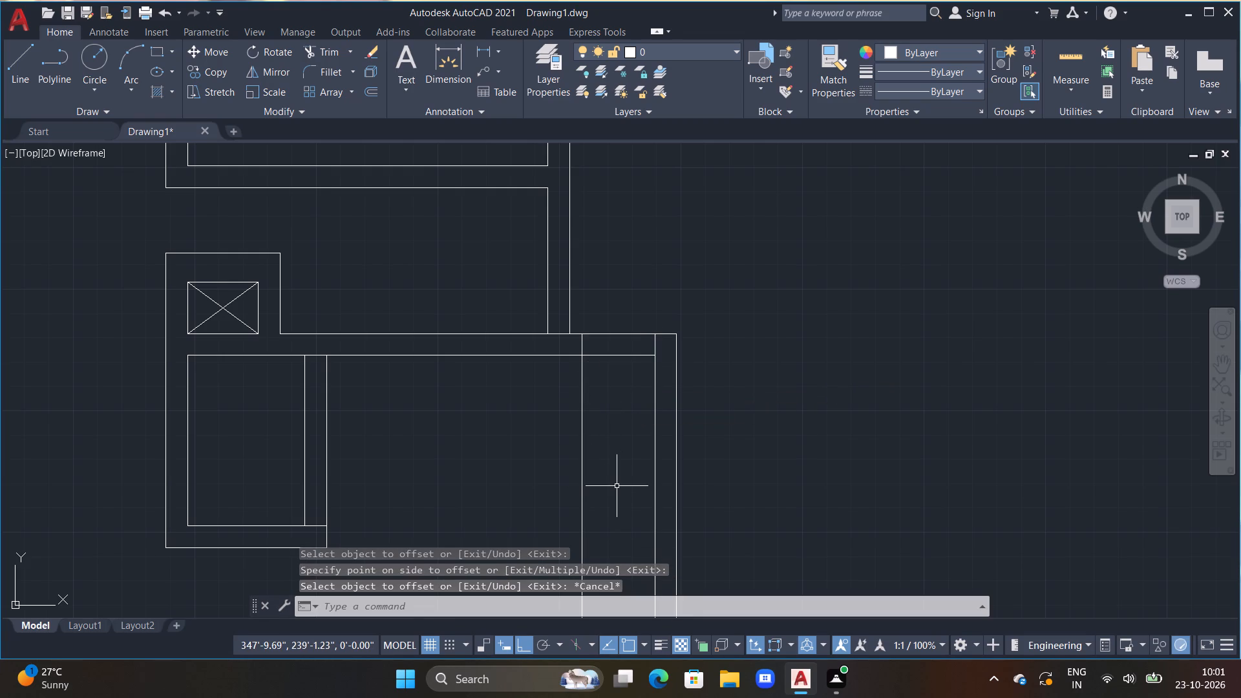
key(t)
text(r)
key(space)
drag(592, 284, 560, 440)
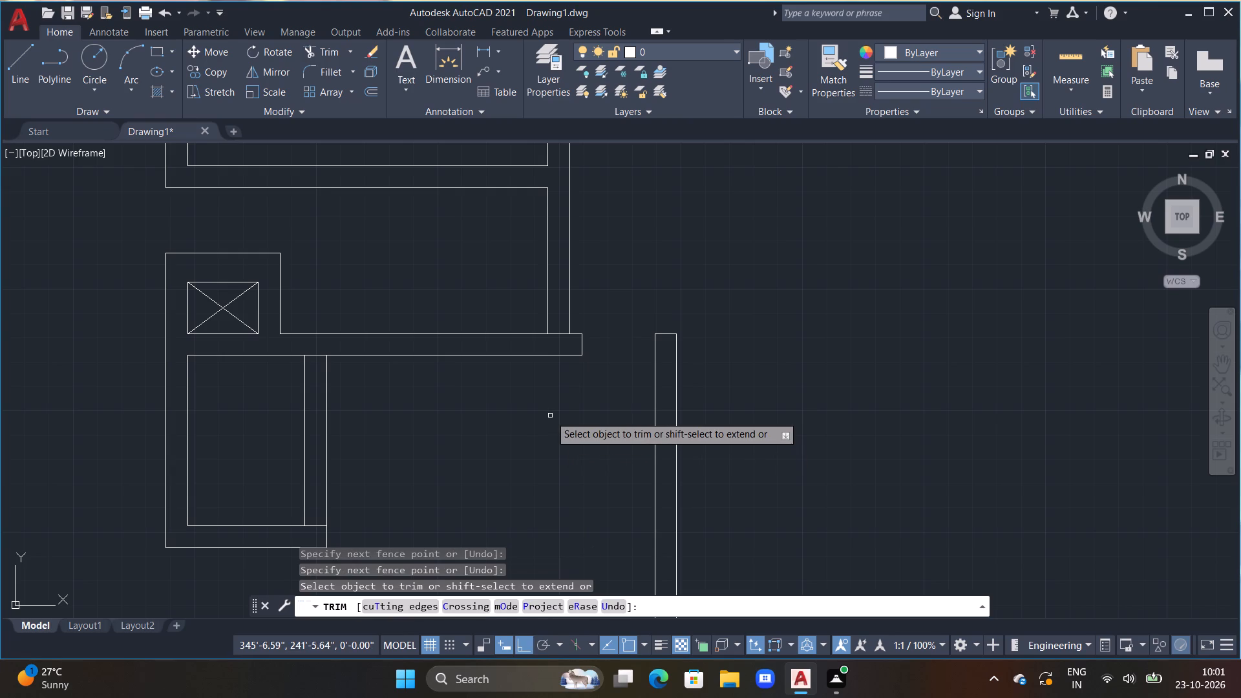
Trim the line segment between the small compartment's east wall and the horizontal wall above it.
scroll(574, 429, down, 1)
middle_drag(562, 452, 560, 436)
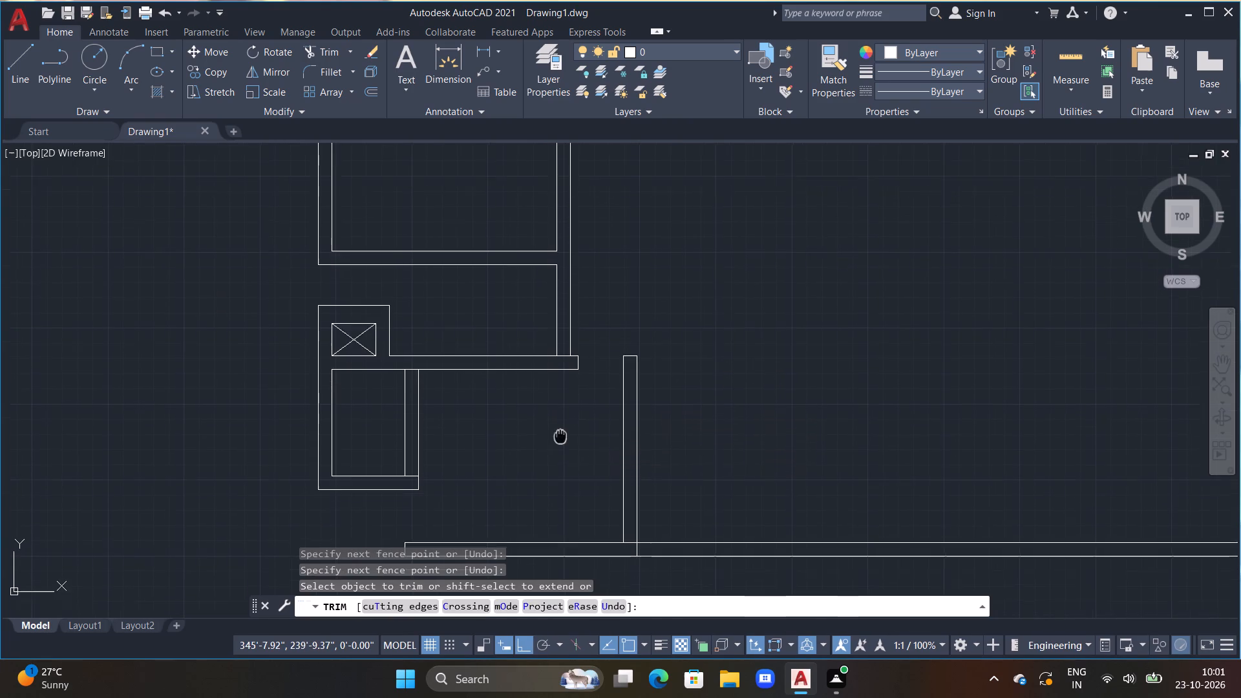
middle_drag(560, 436, 552, 386)
scroll(522, 443, down, 1)
middle_drag(478, 425, 549, 441)
scroll(467, 393, up, 3)
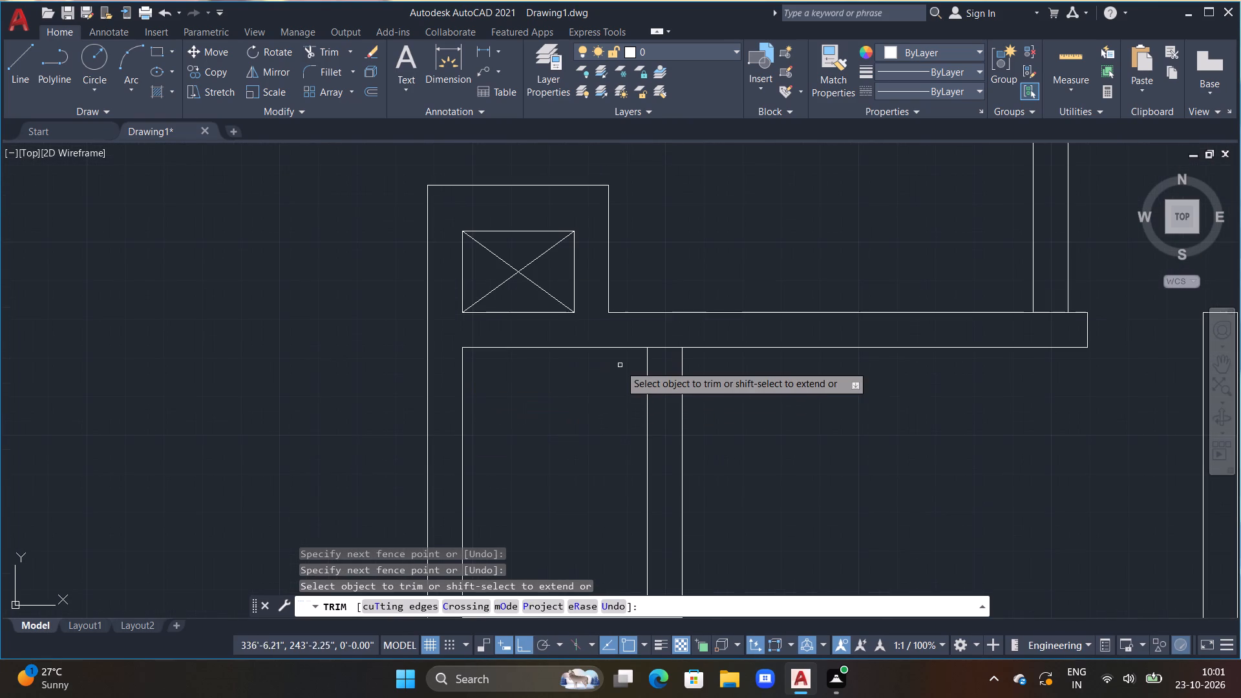
click(657, 348)
scroll(655, 367, down, 3)
middle_drag(698, 410, 642, 431)
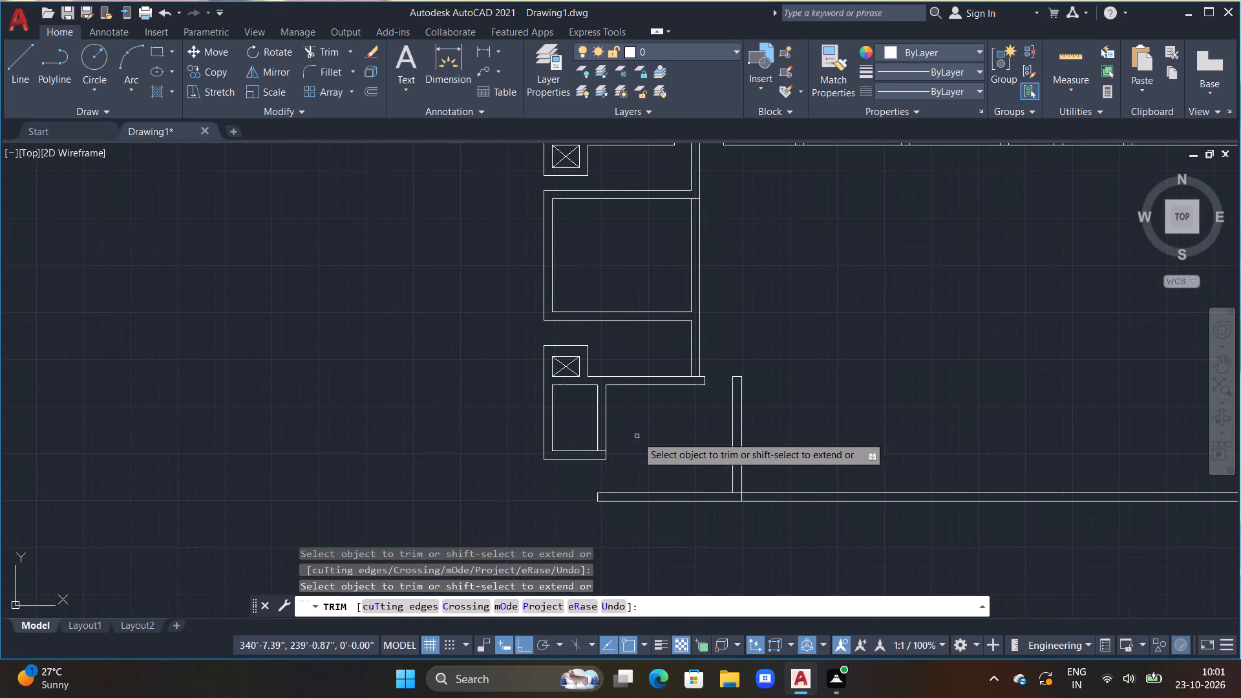
scroll(607, 451, up, 1)
key(Escape)
key(Escape)
key(Escape)
key(Escape)
key(Escape)
key(Escape)
key(Escape)
key(Escape)
key(Escape)
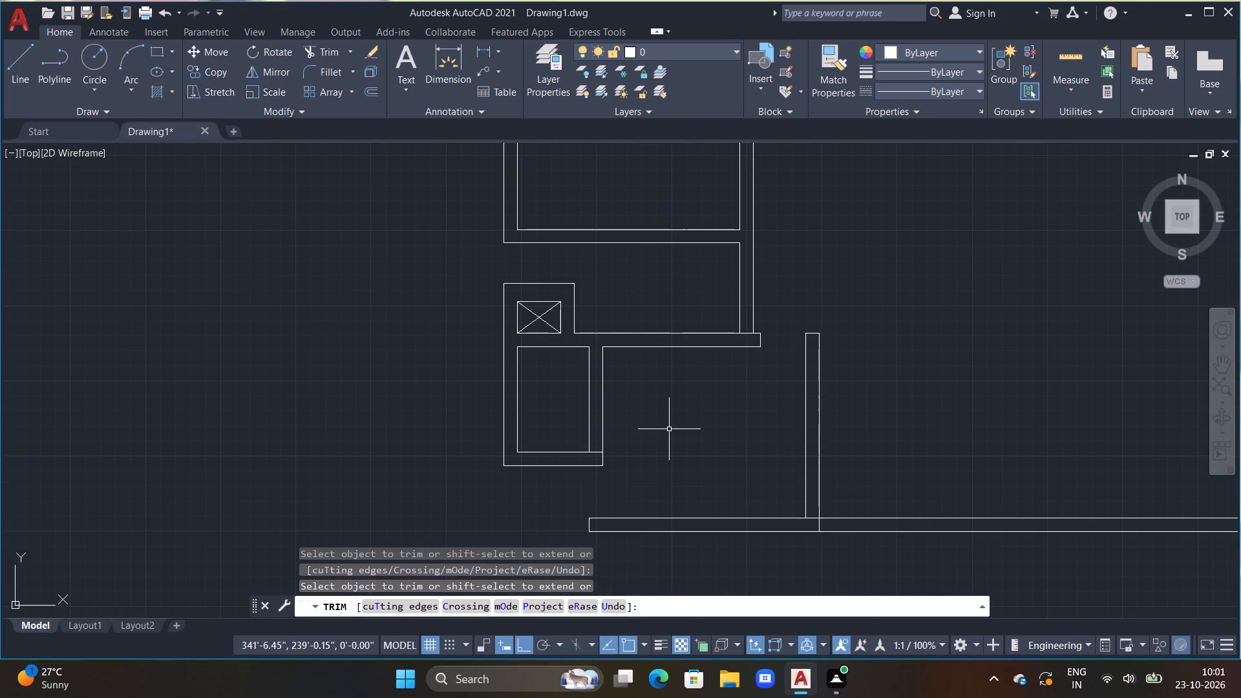
Cut a 1'6" opening in the small compartment's east wall, measured up from its bottom wall's inner line.
text(off 1'6")
key(Return)
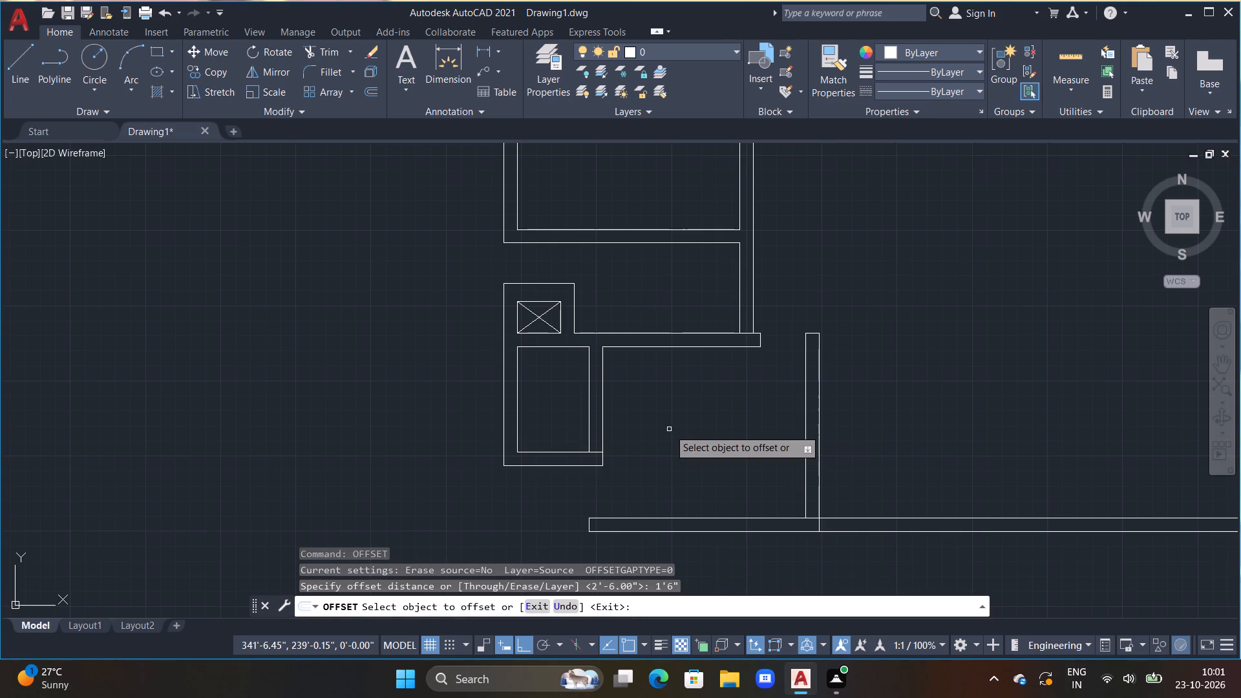
click(595, 453)
click(594, 429)
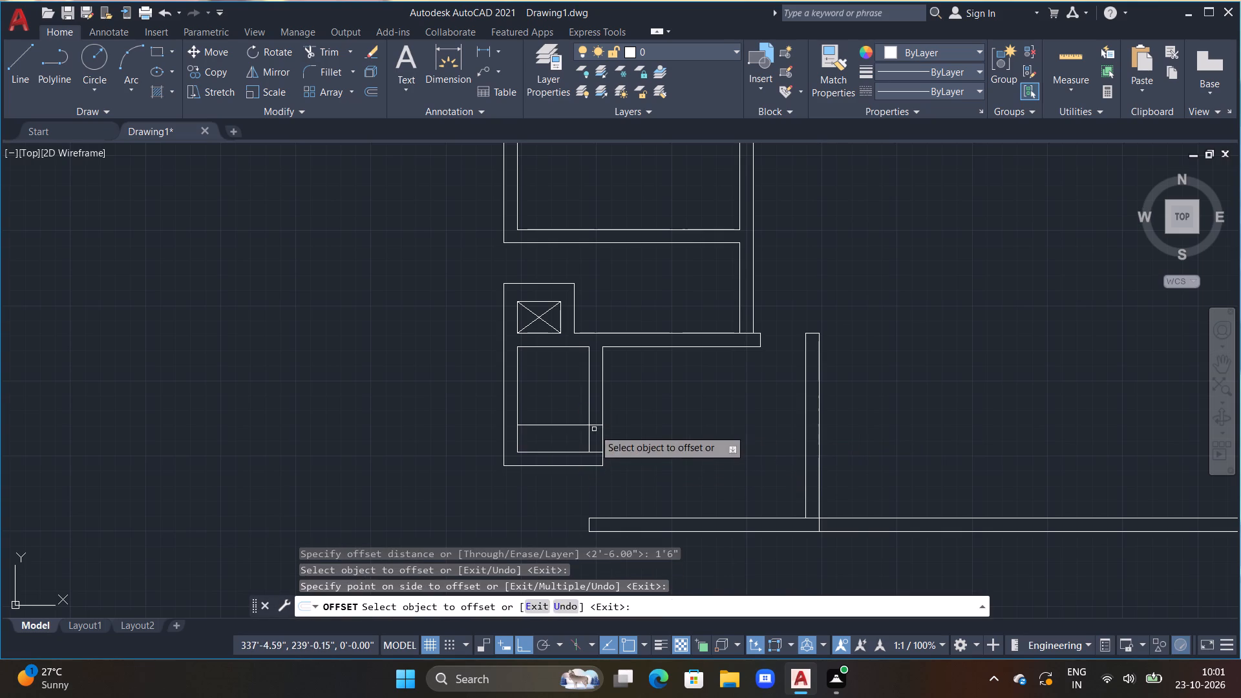
key(Escape)
key(t)
text(r)
key(space)
drag(556, 424, 575, 435)
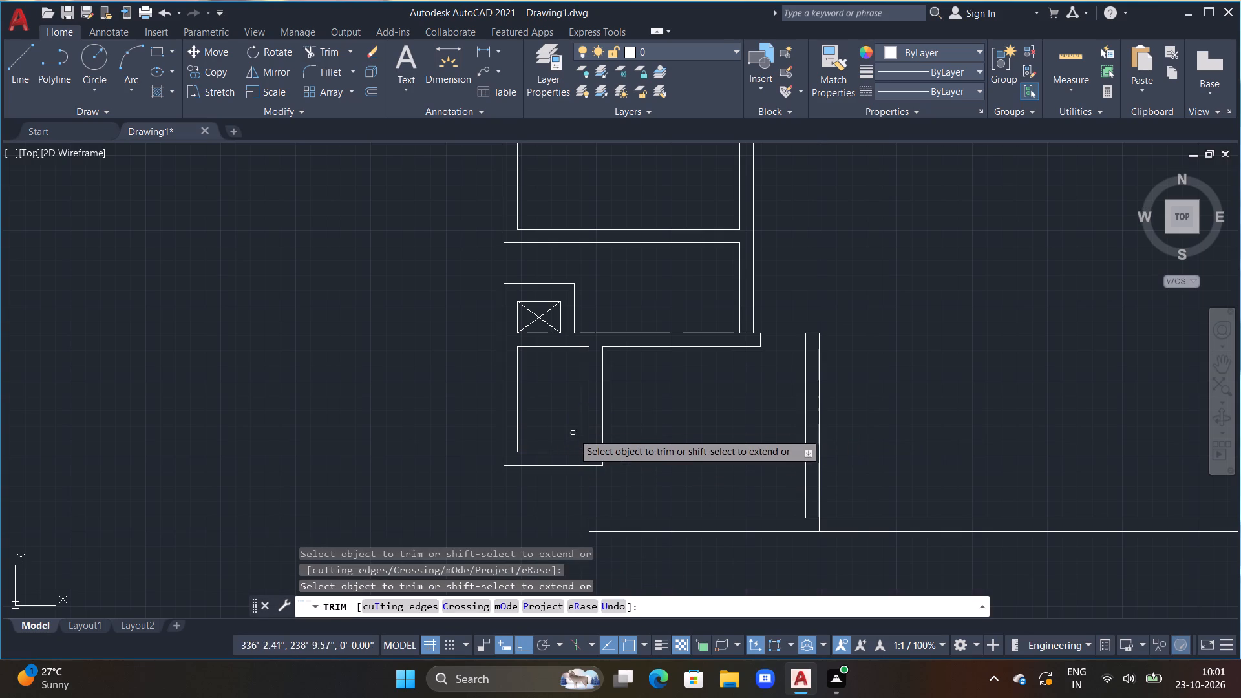
drag(575, 435, 612, 434)
click(593, 435)
click(572, 435)
drag(576, 435, 620, 432)
click(622, 431)
click(640, 433)
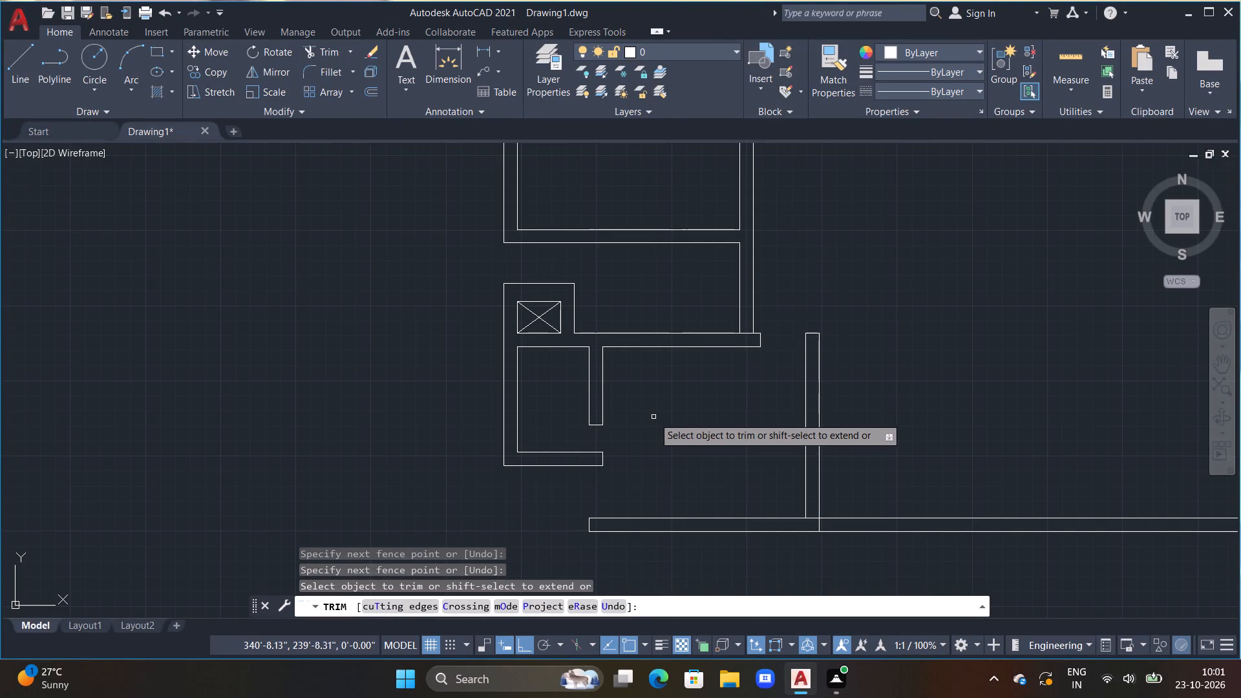
Trim the bottom wall's upper line segment crossing the base of the new vertical wall.
middle_drag(650, 419, 569, 417)
middle_drag(640, 445, 591, 375)
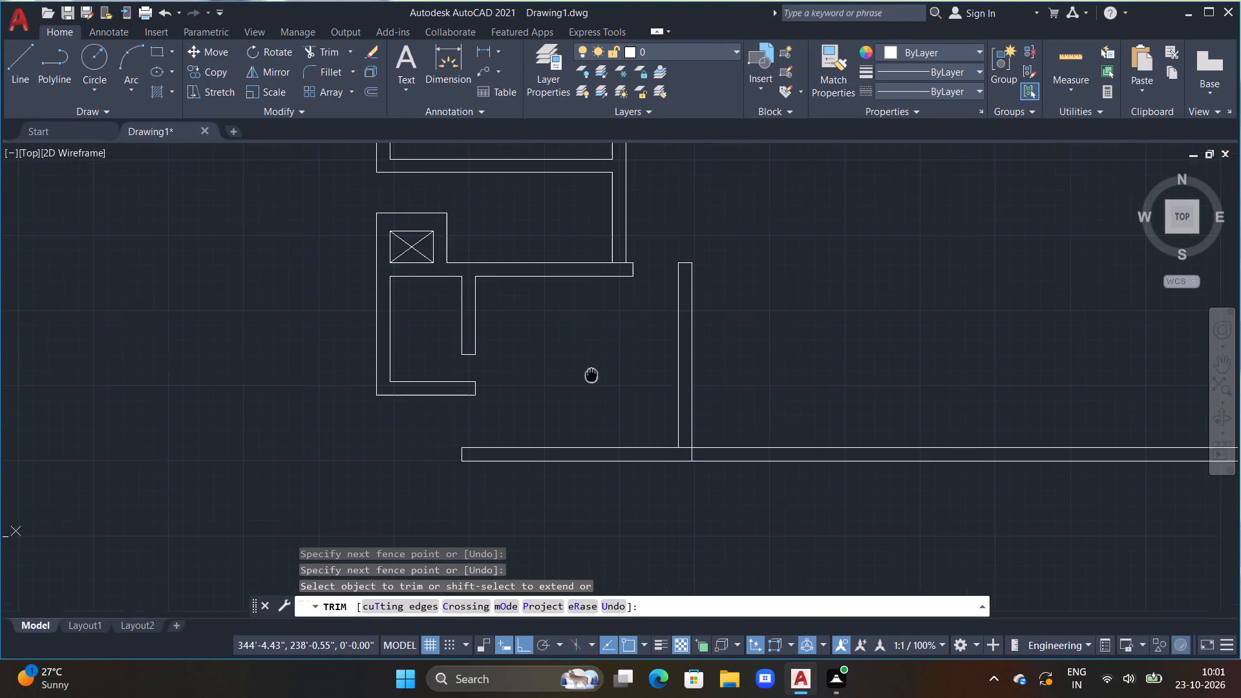
middle_drag(591, 375, 590, 374)
click(678, 445)
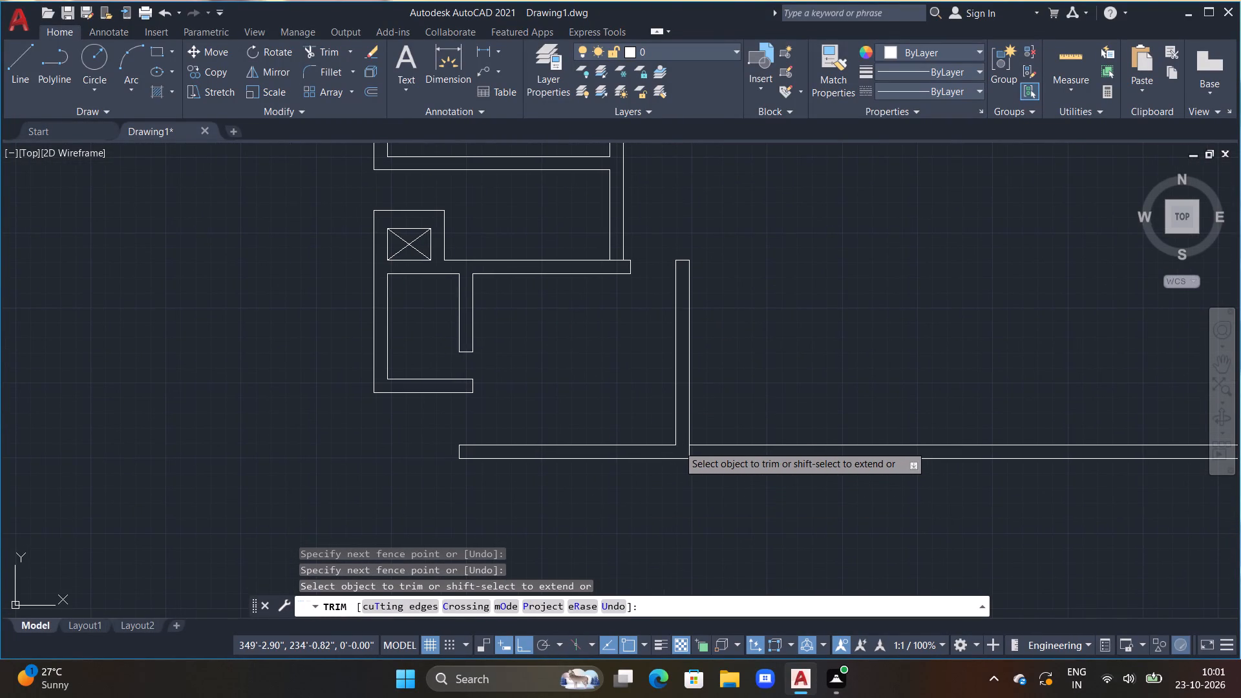
Examine the whole floor plan and the area around the new vertical wall at the bottom wall.
scroll(677, 500, down, 1)
middle_drag(653, 507, 644, 509)
middle_drag(642, 509, 573, 527)
middle_drag(648, 364, 688, 457)
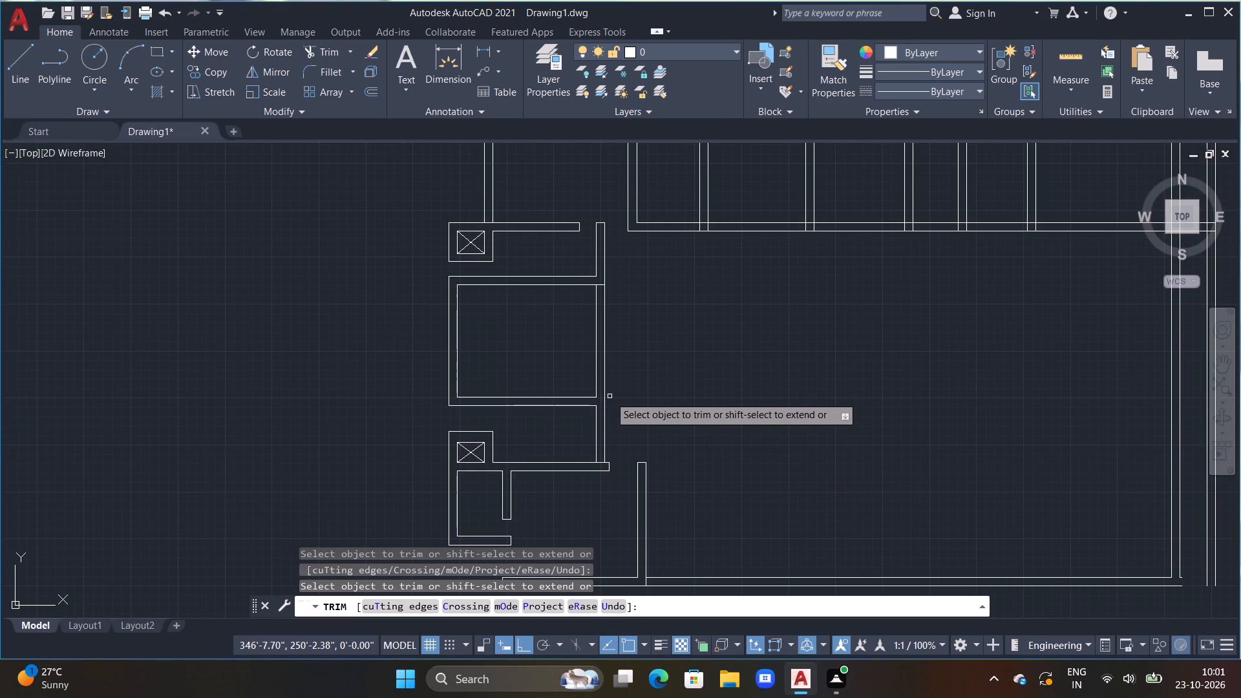
scroll(629, 305, down, 1)
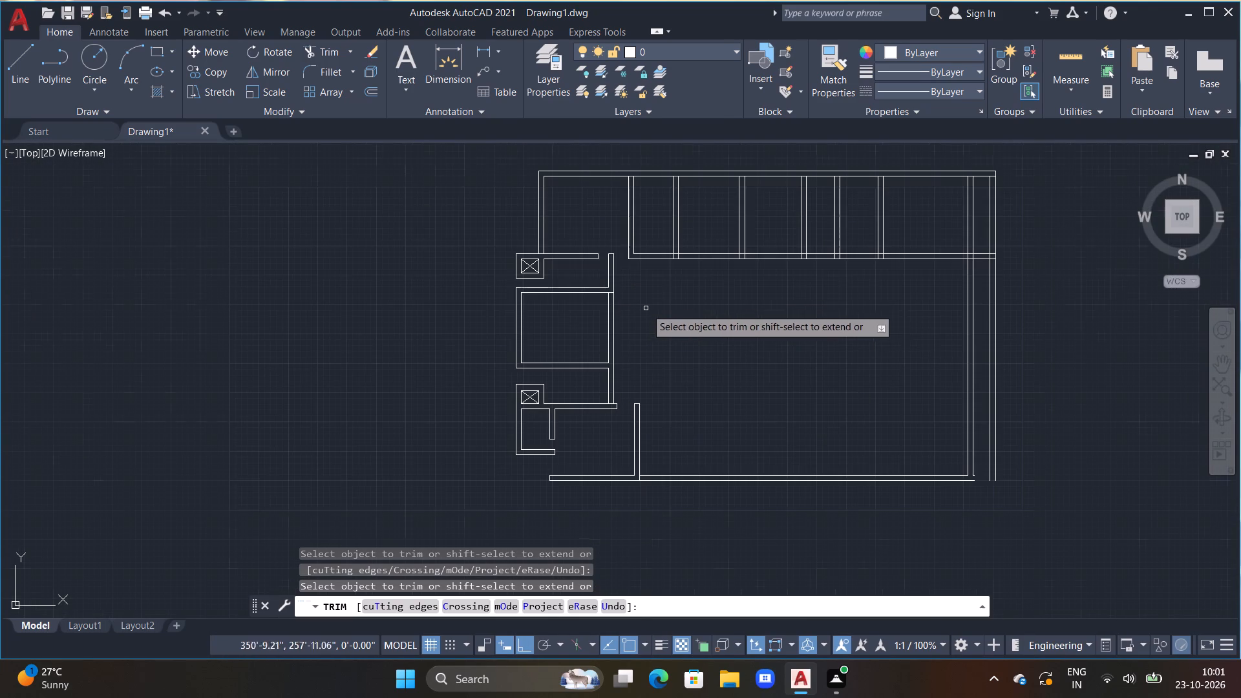
middle_drag(679, 323, 616, 341)
middle_drag(619, 325, 632, 358)
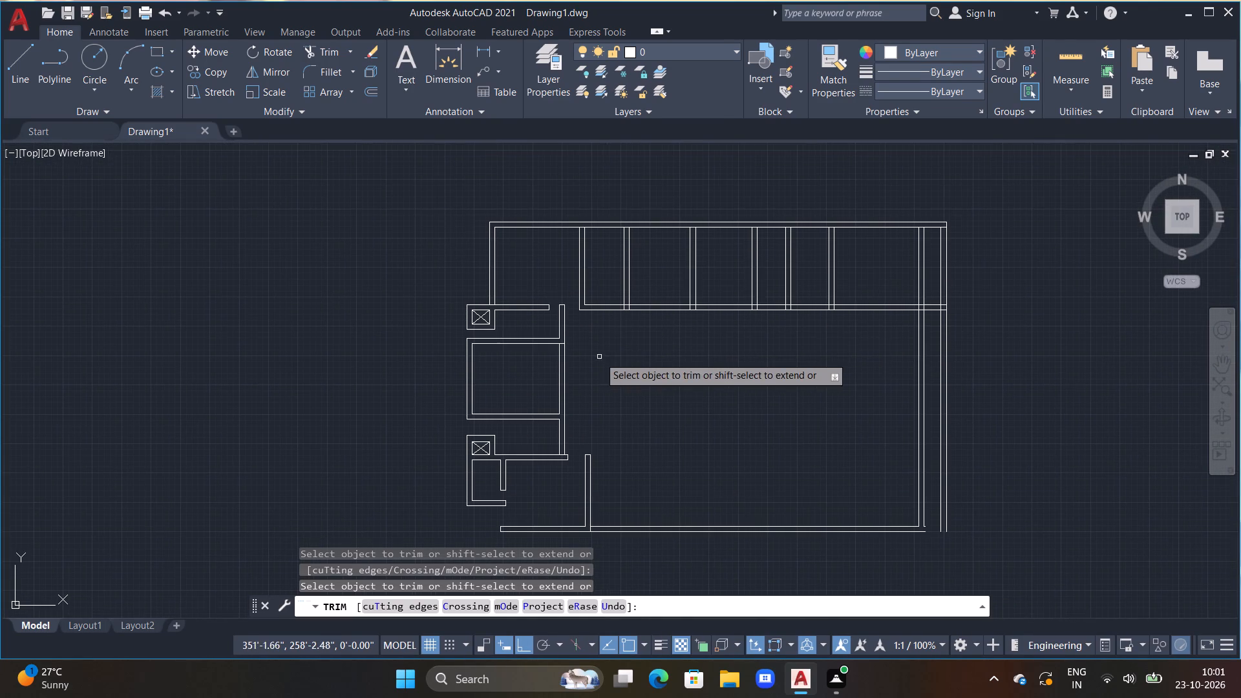
middle_drag(622, 405, 571, 363)
middle_drag(610, 394, 575, 295)
scroll(575, 295, up, 1)
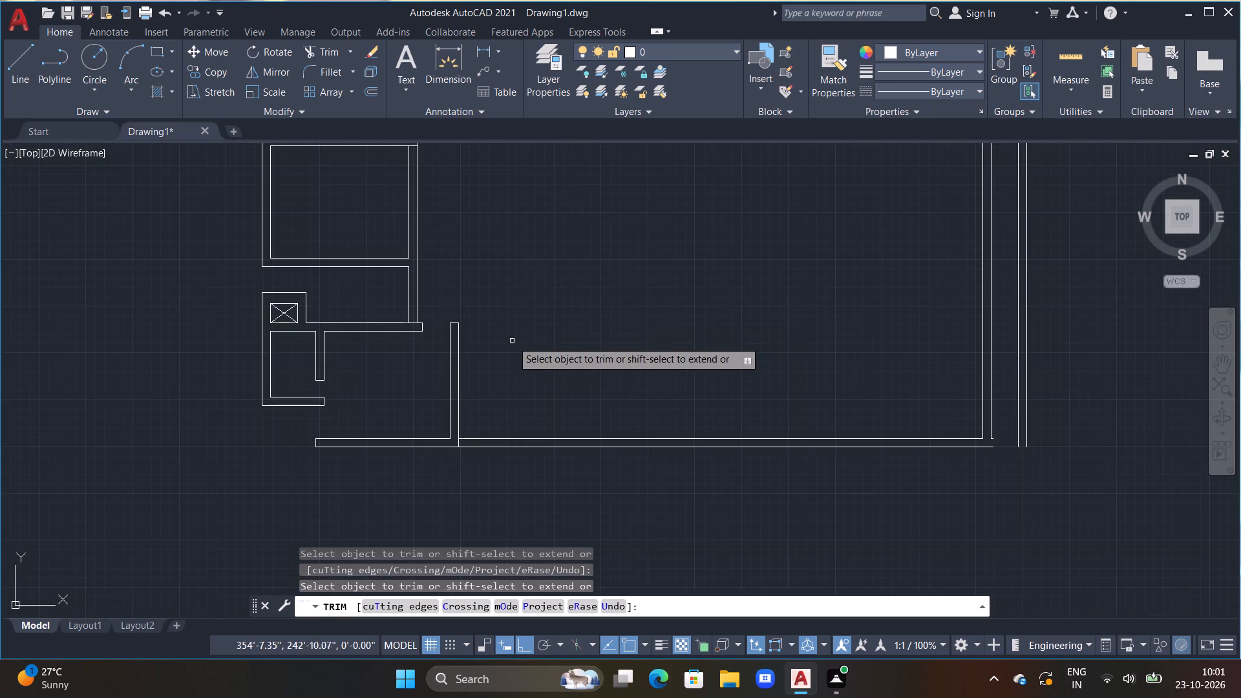
middle_drag(507, 352, 569, 293)
scroll(569, 291, up, 1)
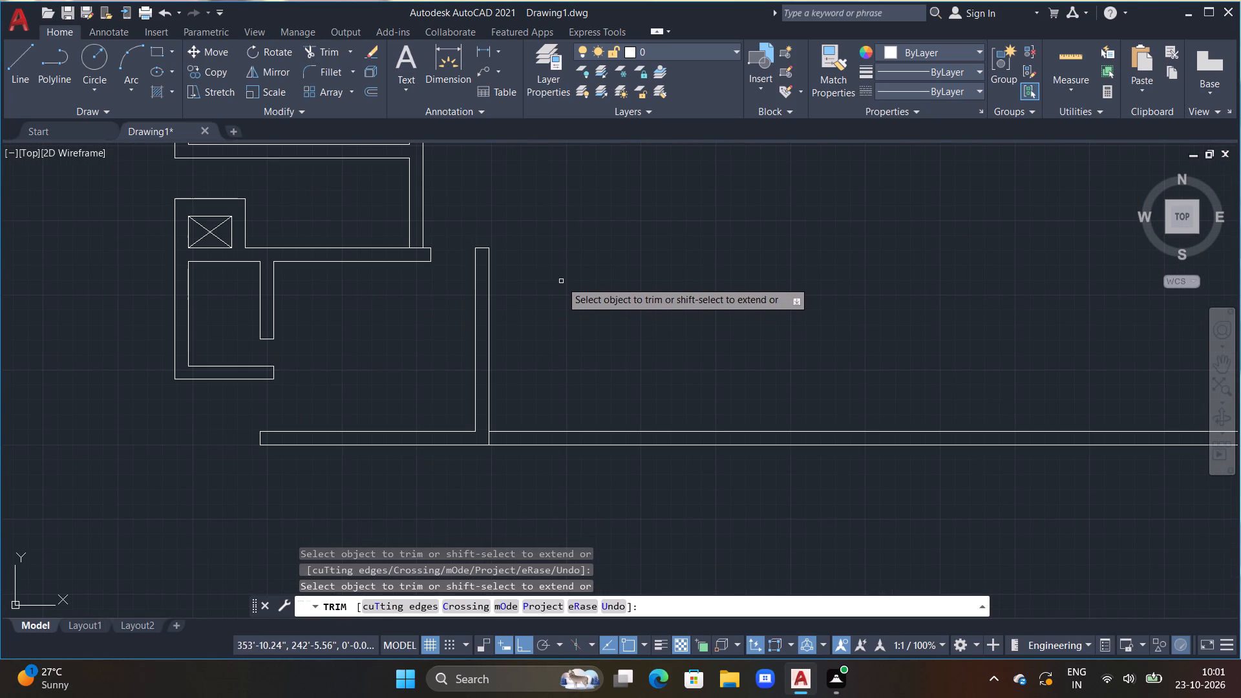
key(Escape)
scroll(560, 342, down, 1)
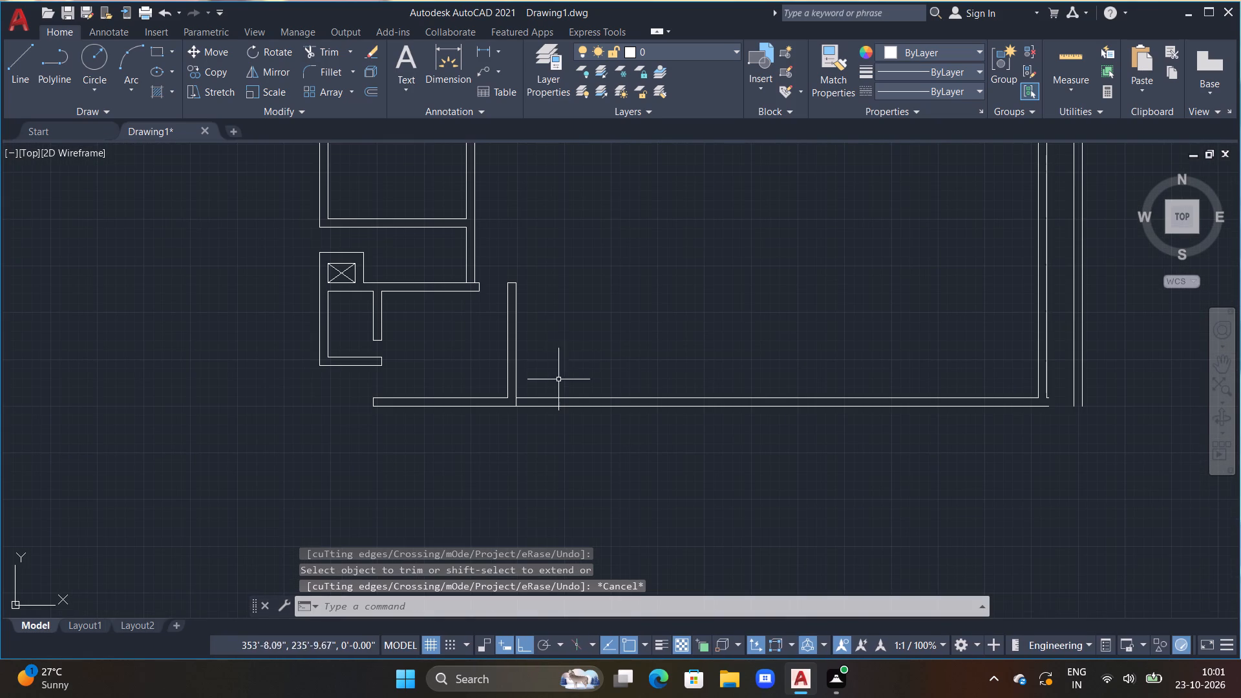
middle_drag(541, 335, 521, 302)
middle_drag(538, 340, 571, 334)
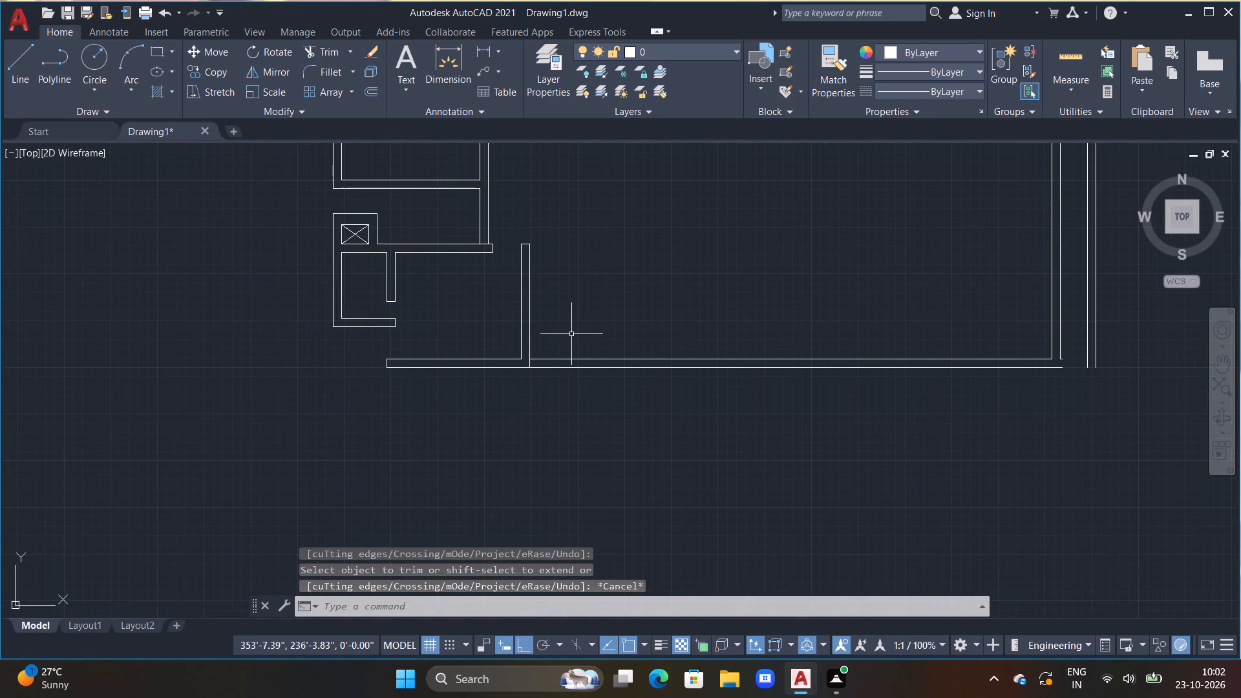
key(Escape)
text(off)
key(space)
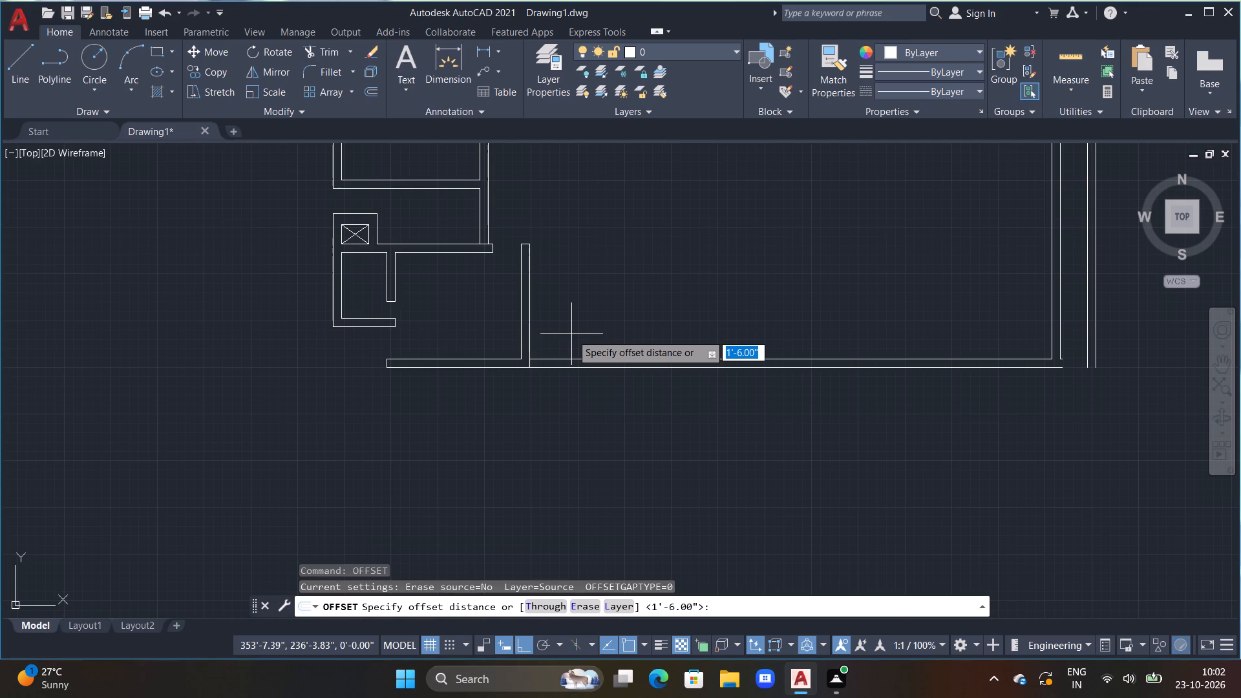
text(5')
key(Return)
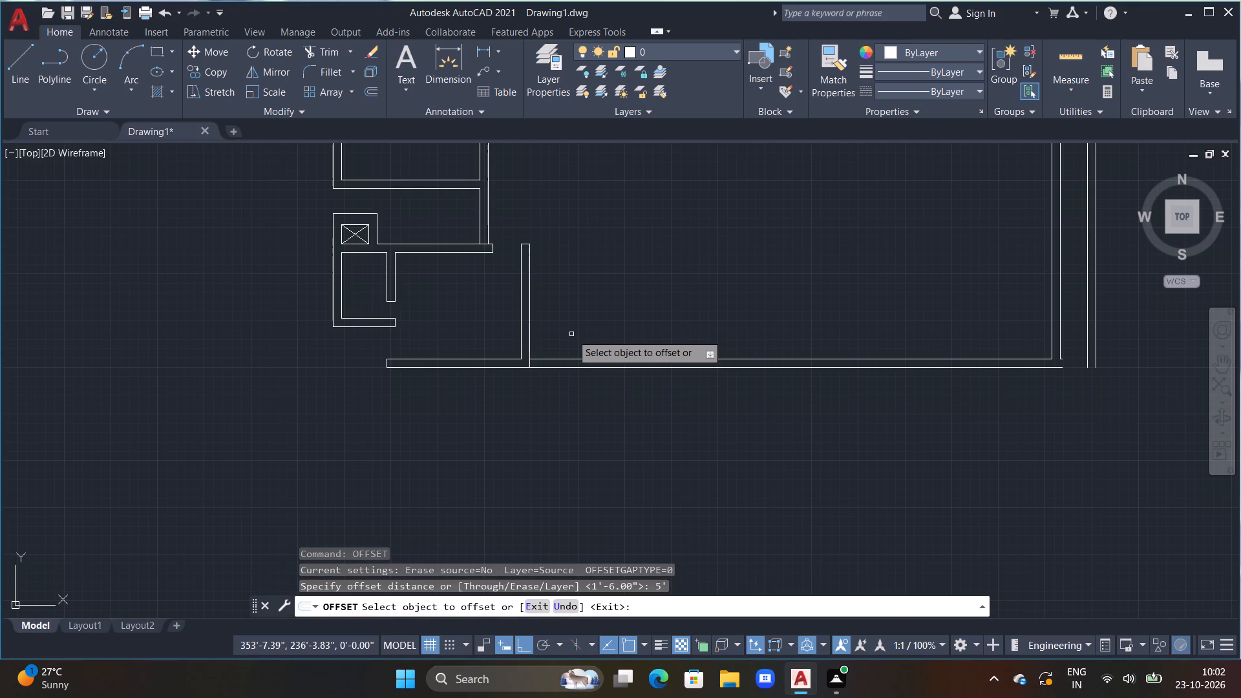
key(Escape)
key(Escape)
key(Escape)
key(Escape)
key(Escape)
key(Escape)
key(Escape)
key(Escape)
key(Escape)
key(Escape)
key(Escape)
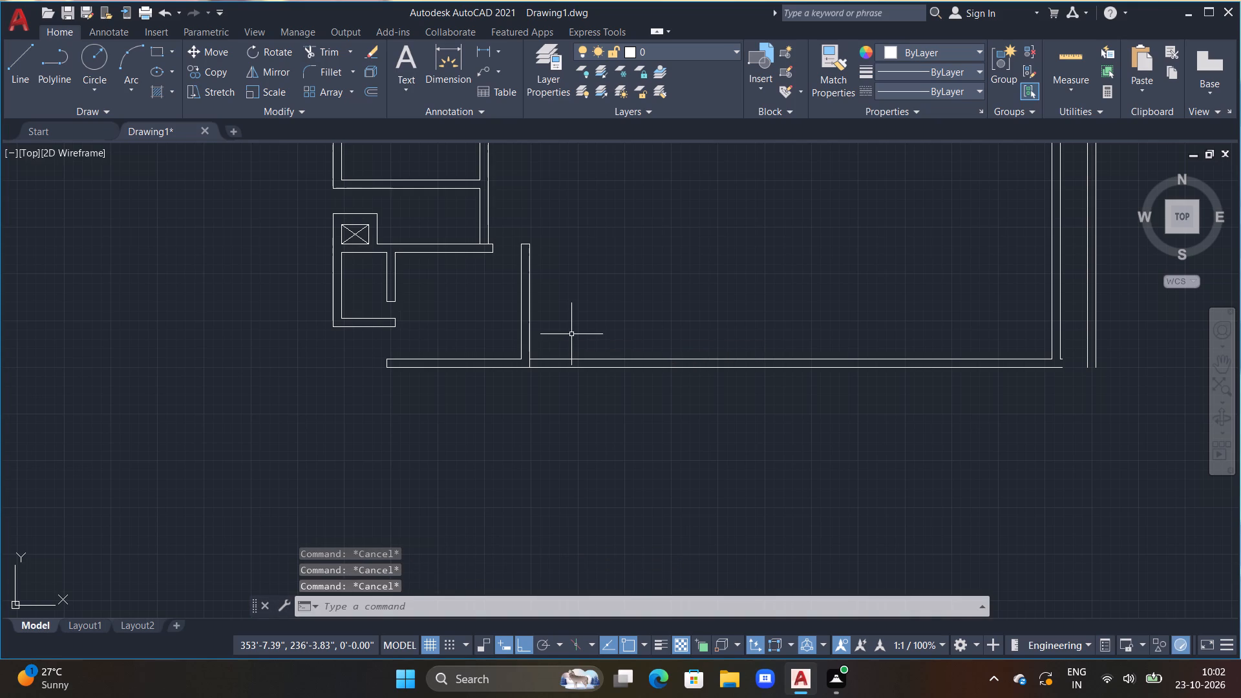
Offset the new vertical wall's east line 4' east, and offset that copy 9" further east for a second wall.
text(off 4')
key(Return)
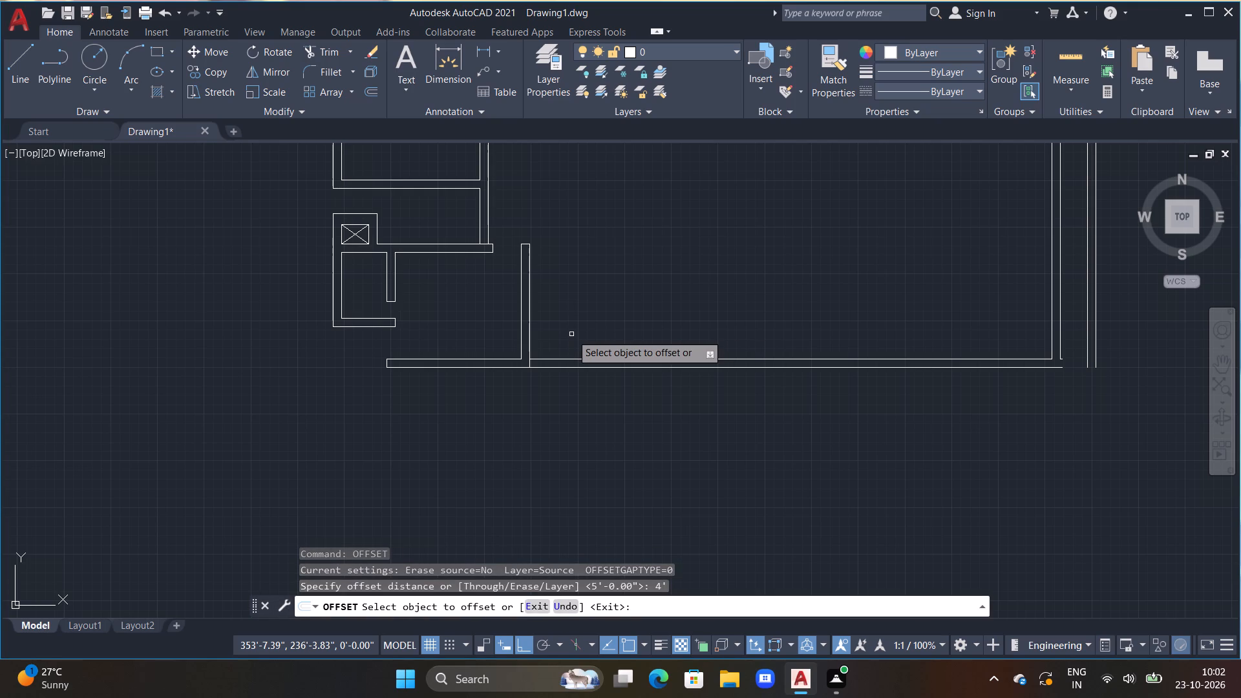
click(527, 308)
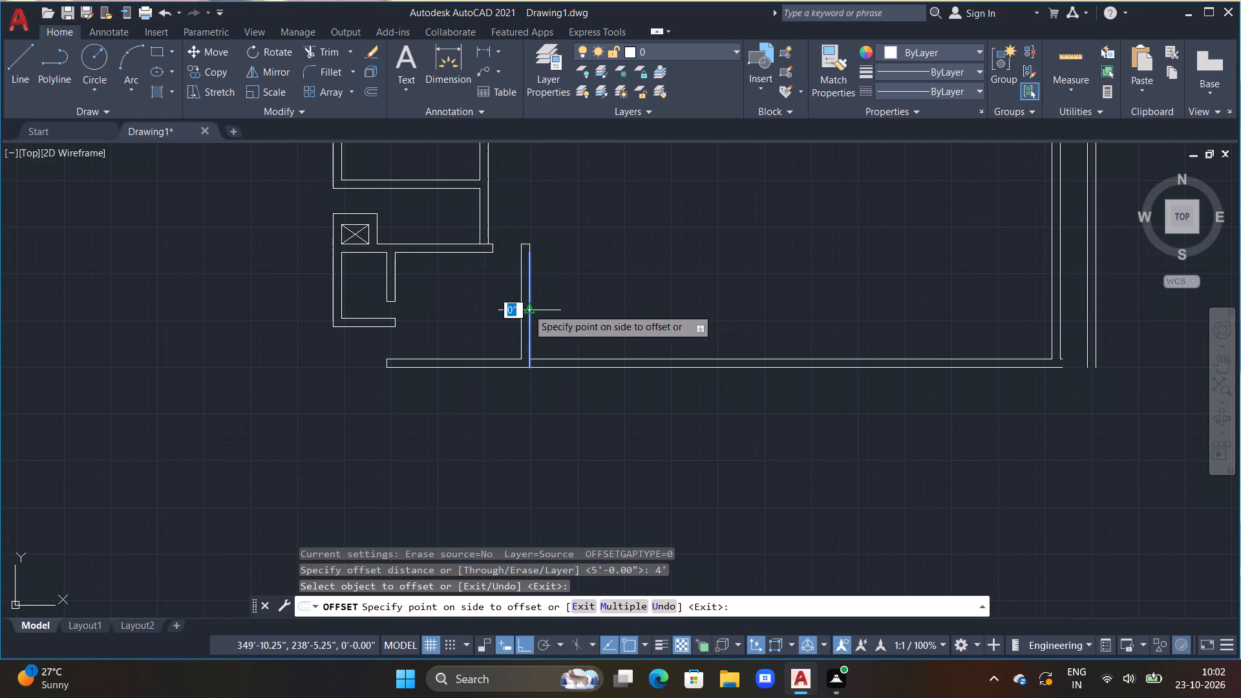
double_click(617, 317)
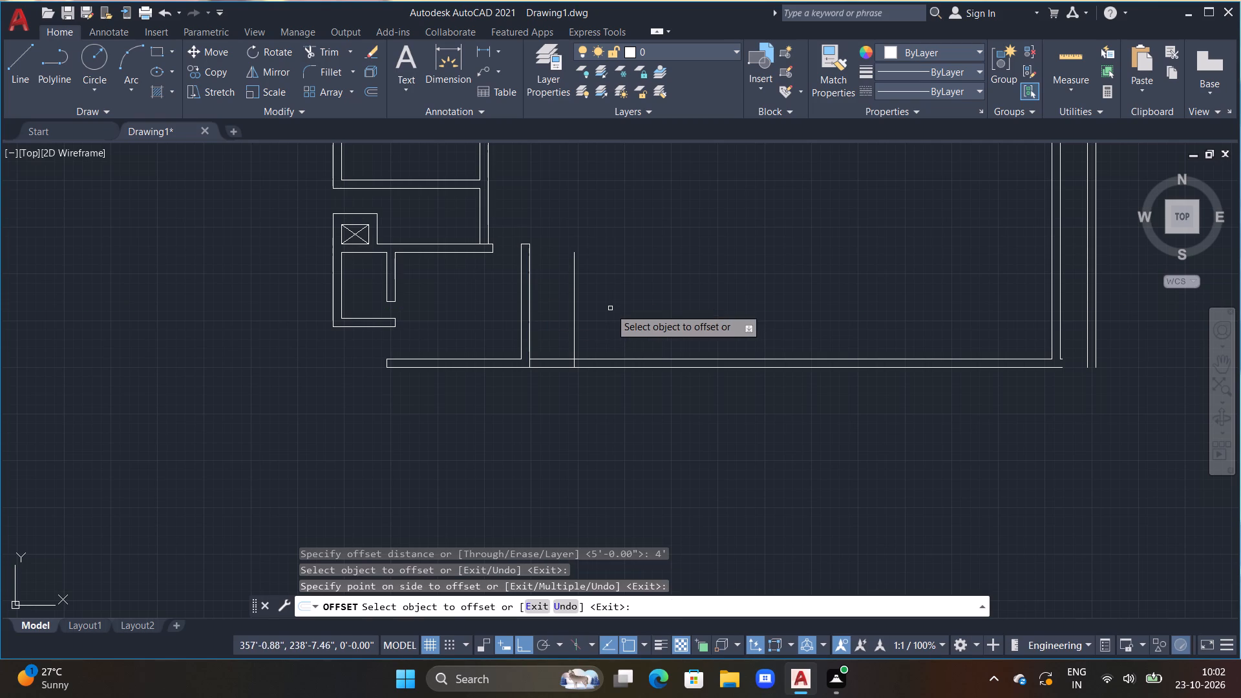
drag(572, 300, 590, 300)
key(9)
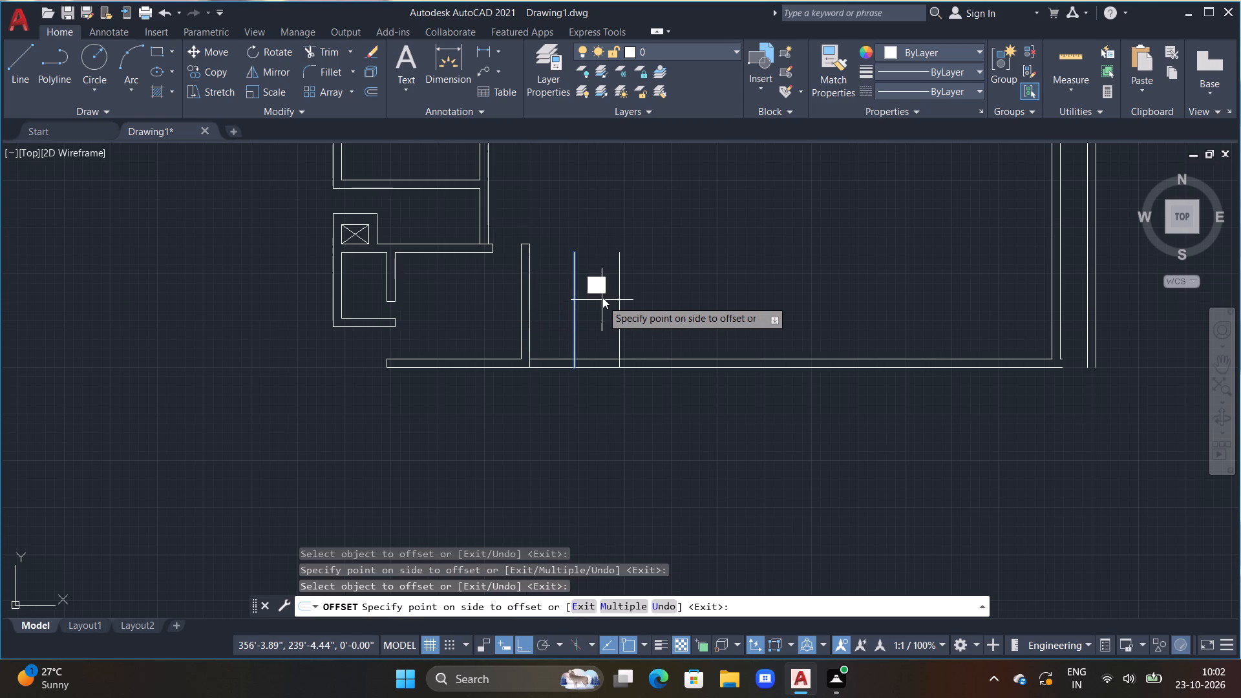
key(shift+quotedbl)
key(Return)
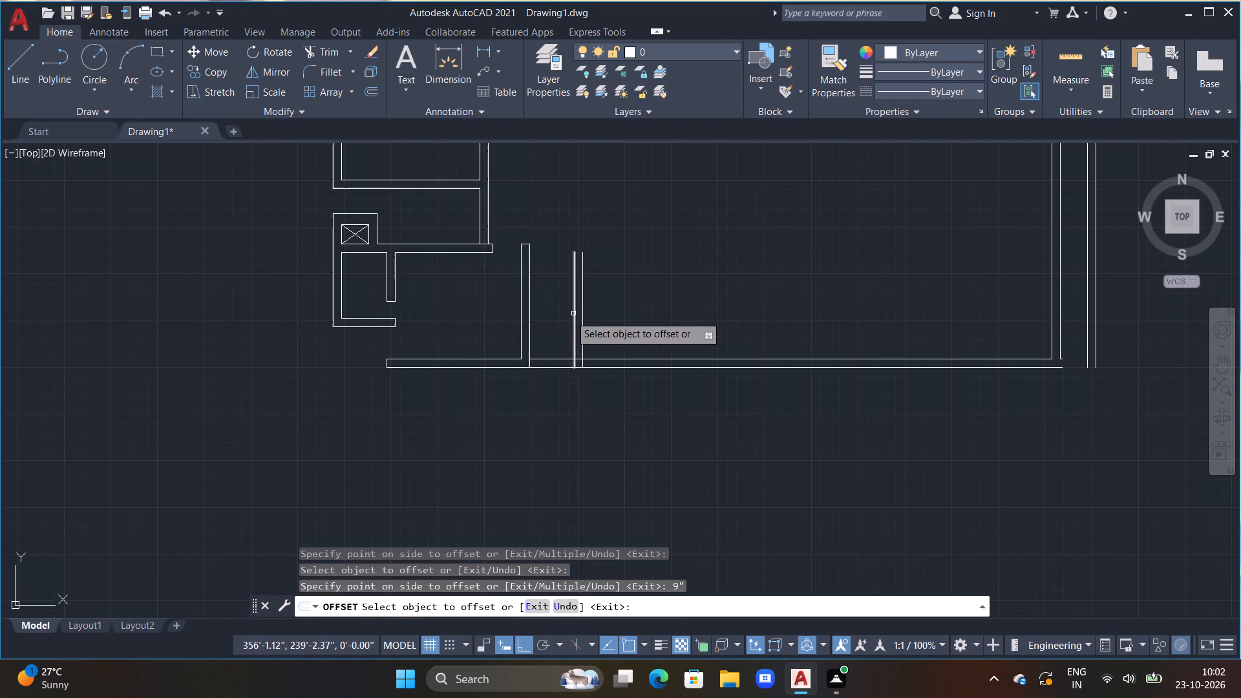
Offset the bottom wall's upper line 5' north, and offset that copy 9" further north for a horizontal wall.
click(549, 359)
drag(549, 359, 549, 337)
text(5')
key(Return)
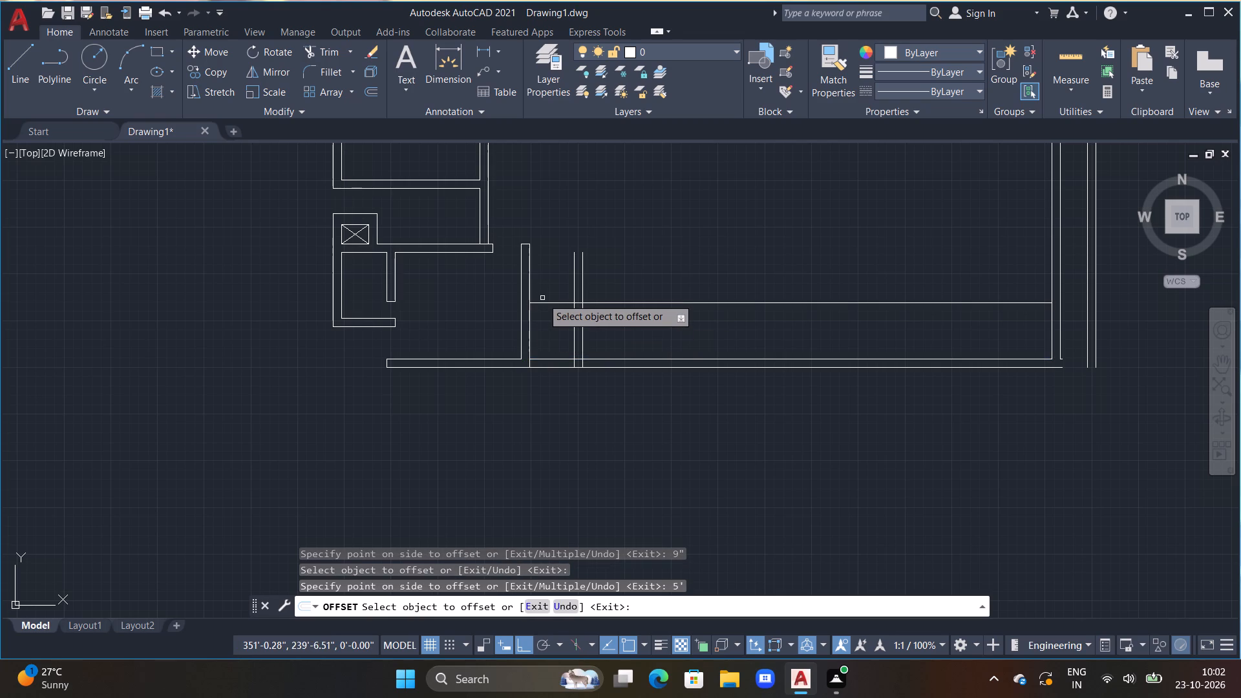
click(543, 302)
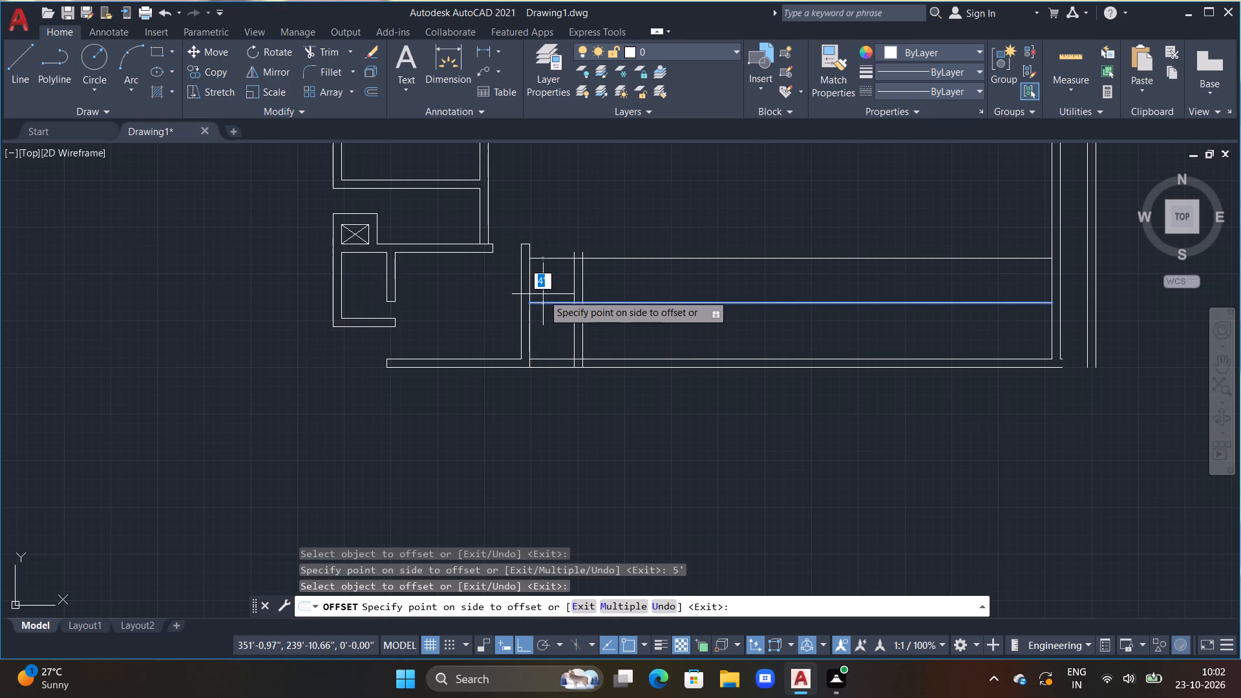
text(9")
key(Return)
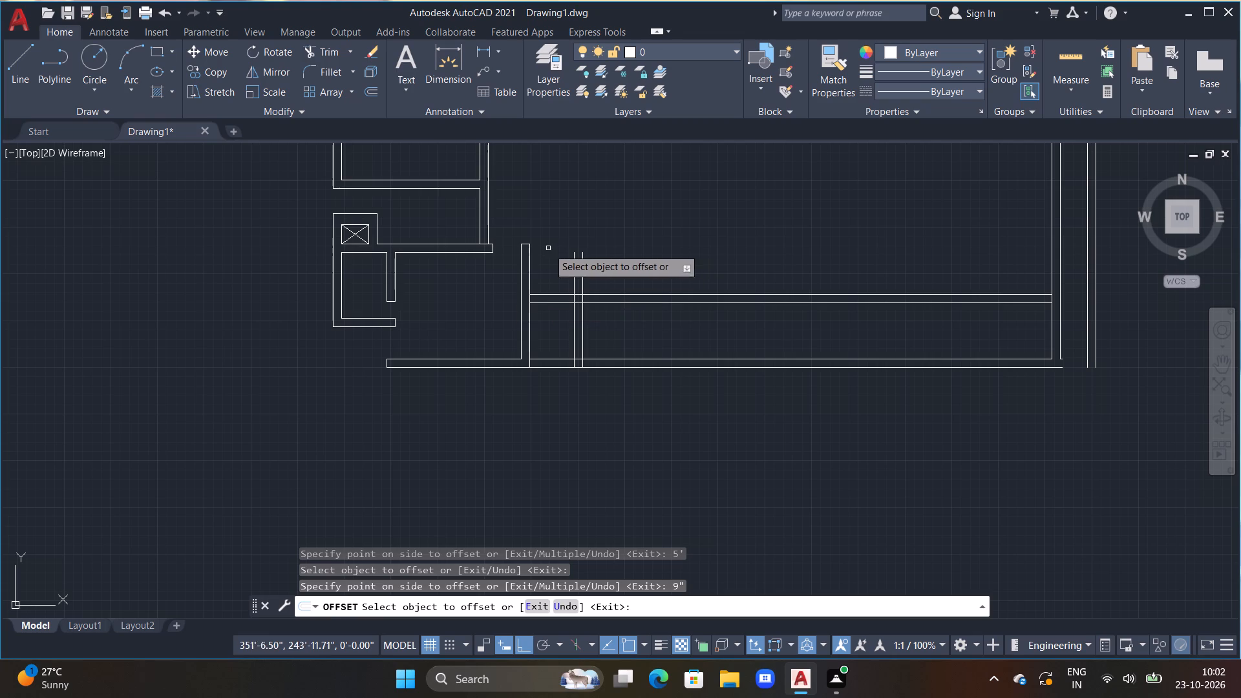
Undo the last two offsets that made the horizontal wall north of the bottom wall.
middle_drag(540, 271, 541, 243)
scroll(541, 259, up, 1)
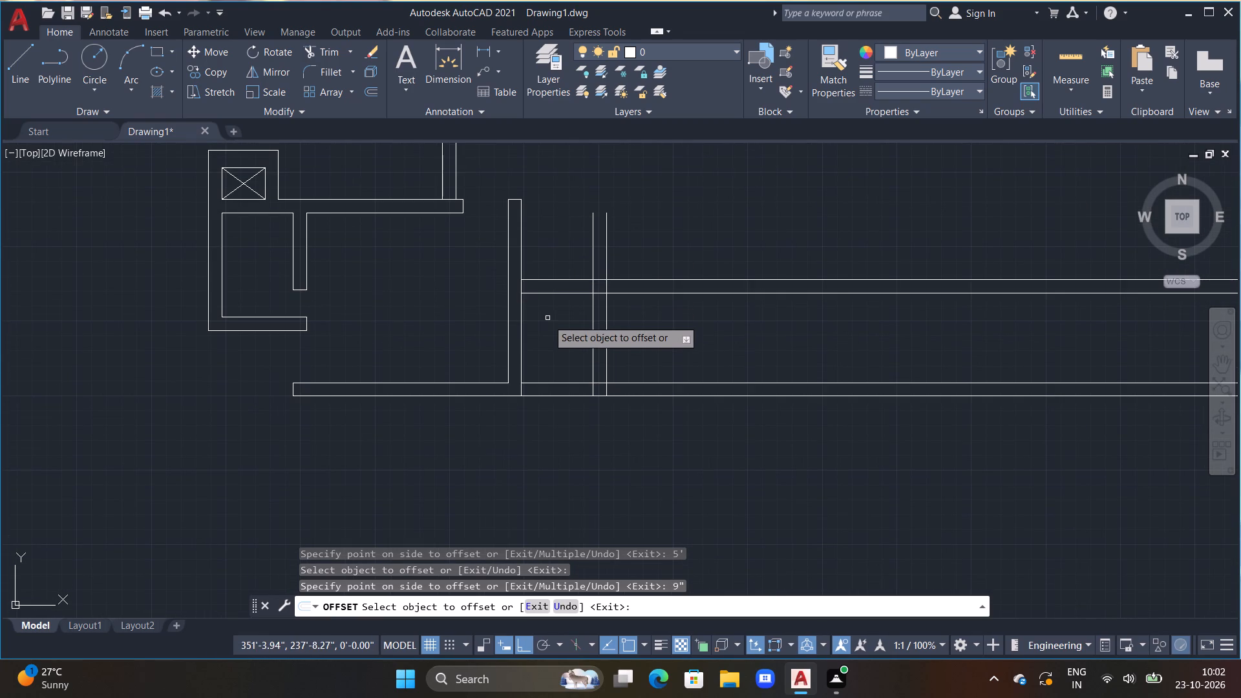
key(ctrl+z)
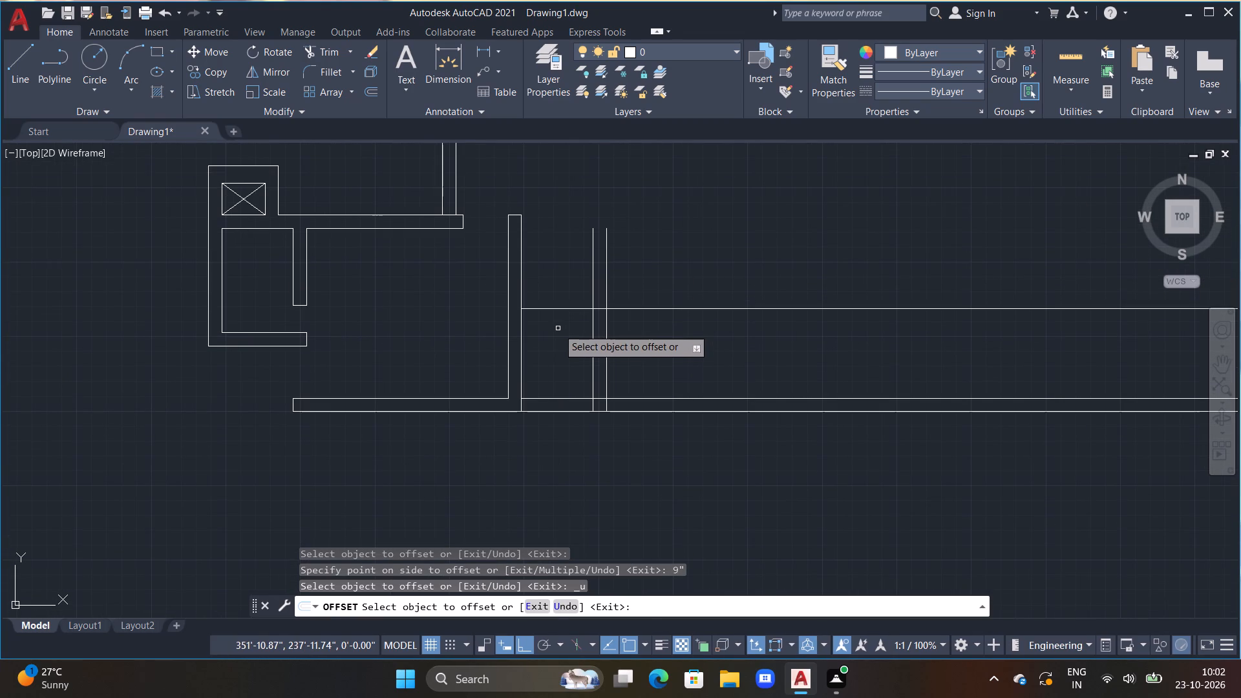
key(ctrl+z)
middle_drag(553, 354, 555, 331)
key(Escape)
key(Escape)
key(Escape)
middle_drag(538, 337, 591, 330)
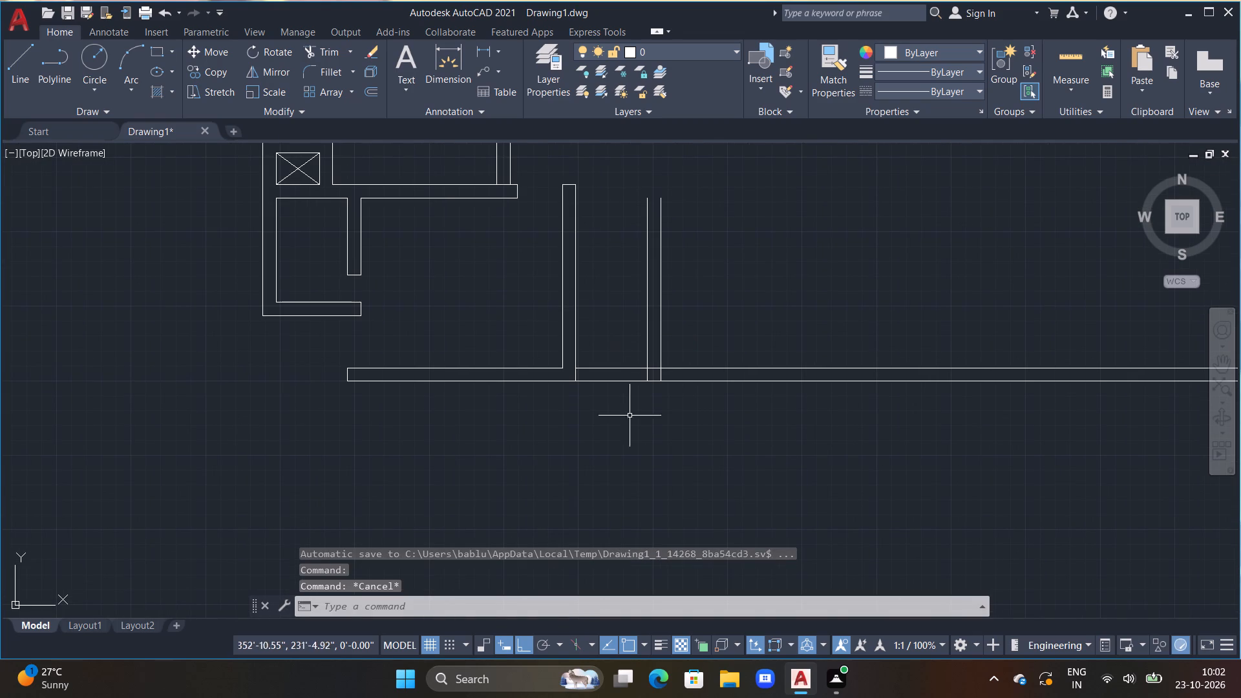
Trim both bottom wall lines between the two vertical walls to open the gap at their base.
key(t)
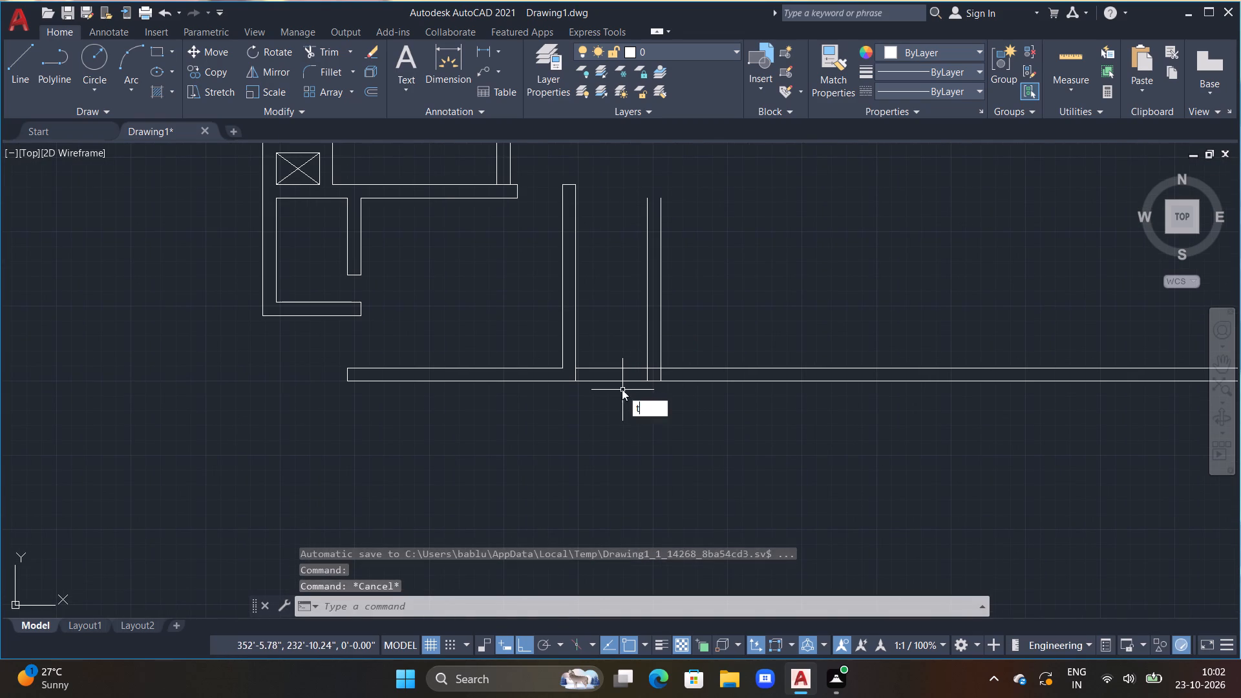
text(r)
key(space)
drag(602, 337, 614, 445)
click(614, 445)
key(Escape)
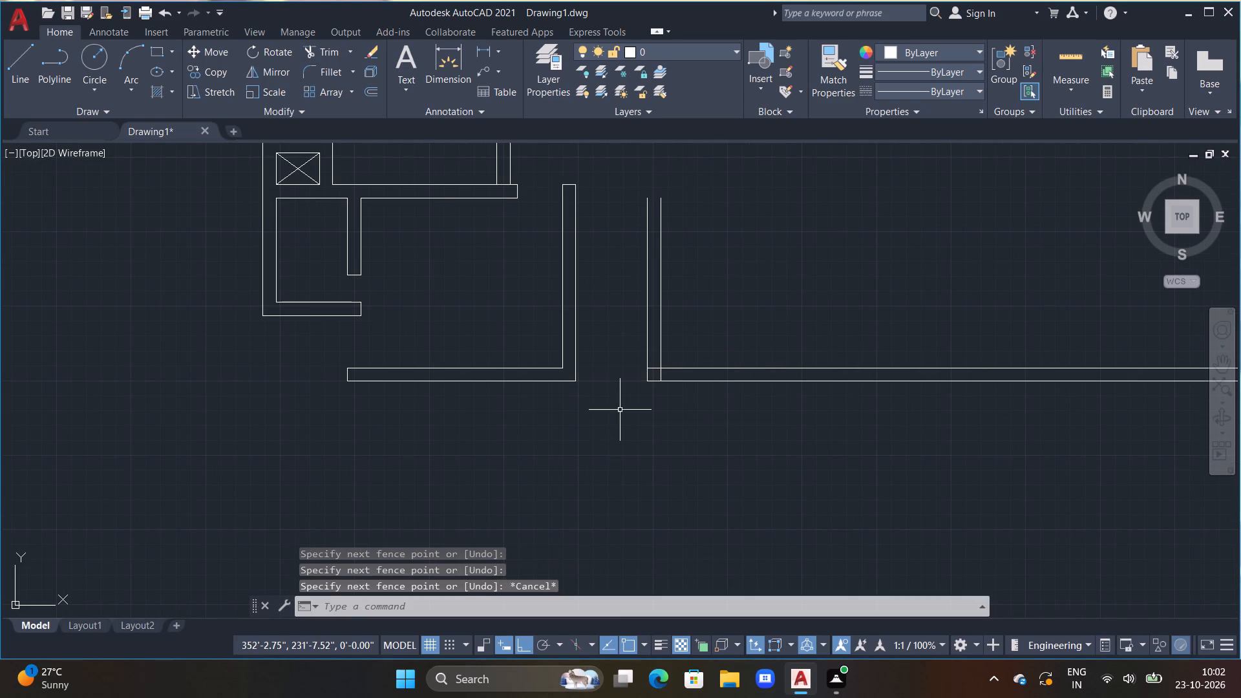
key(Escape)
key(Escape)
key(Escape)
scroll(597, 377, up, 1)
middle_drag(593, 379, 696, 357)
scroll(692, 359, down, 1)
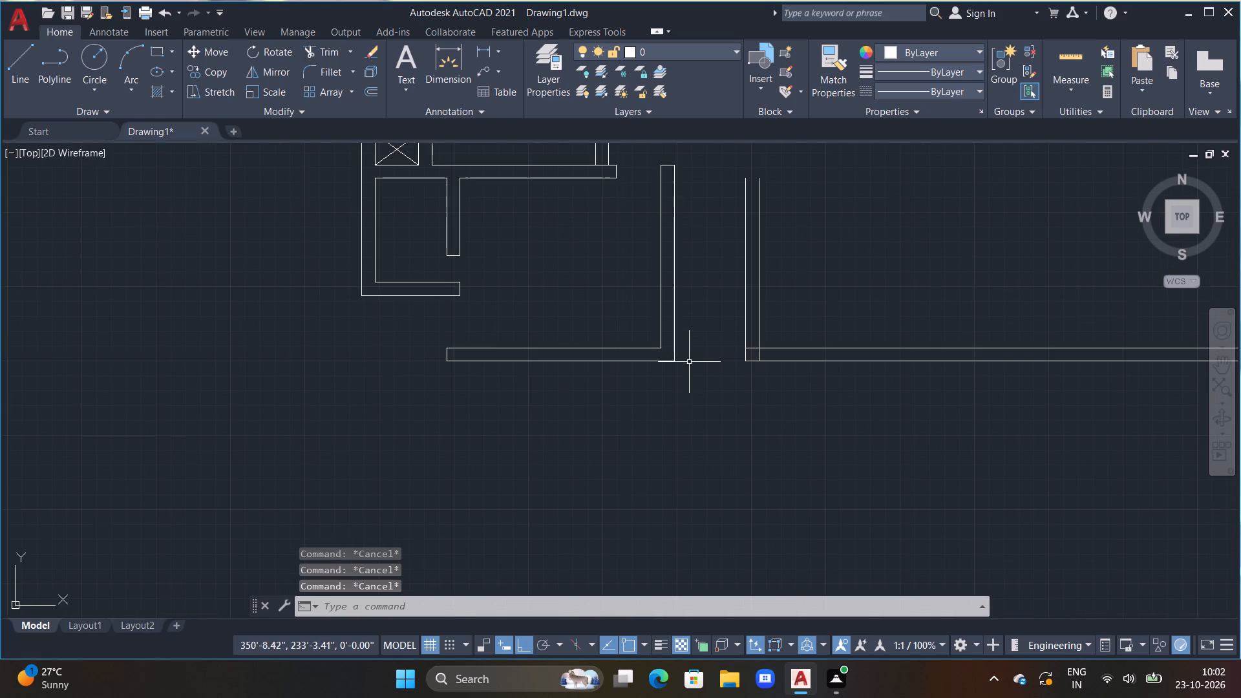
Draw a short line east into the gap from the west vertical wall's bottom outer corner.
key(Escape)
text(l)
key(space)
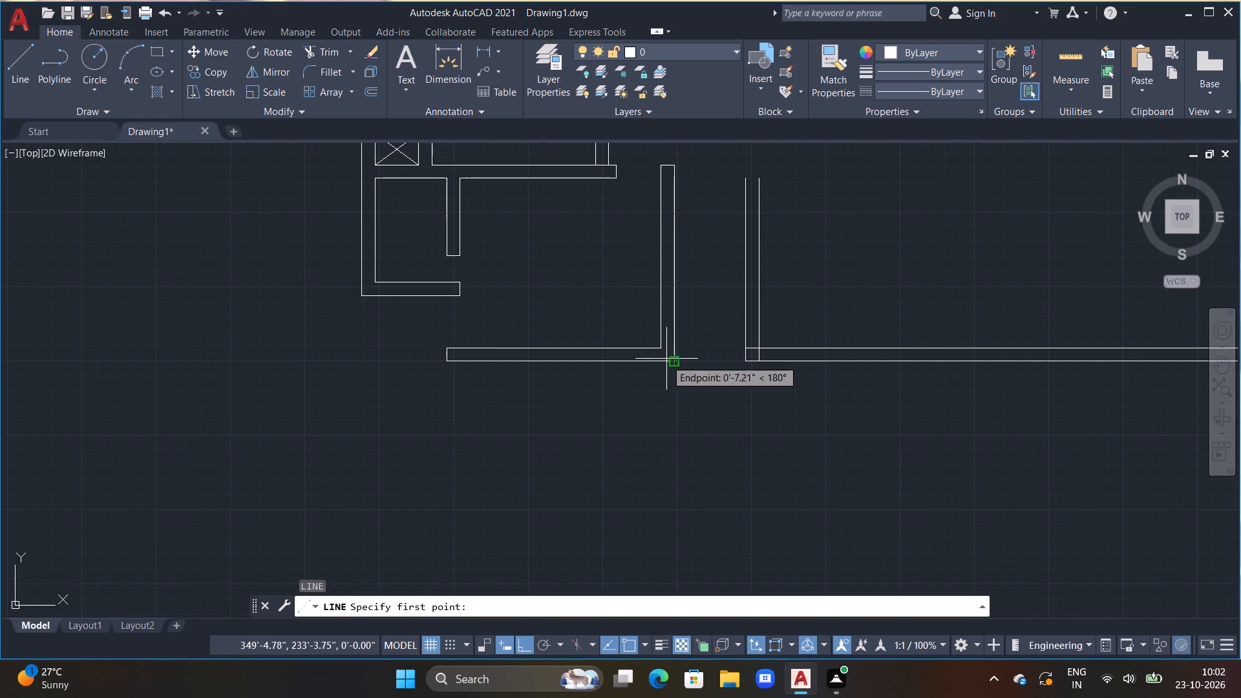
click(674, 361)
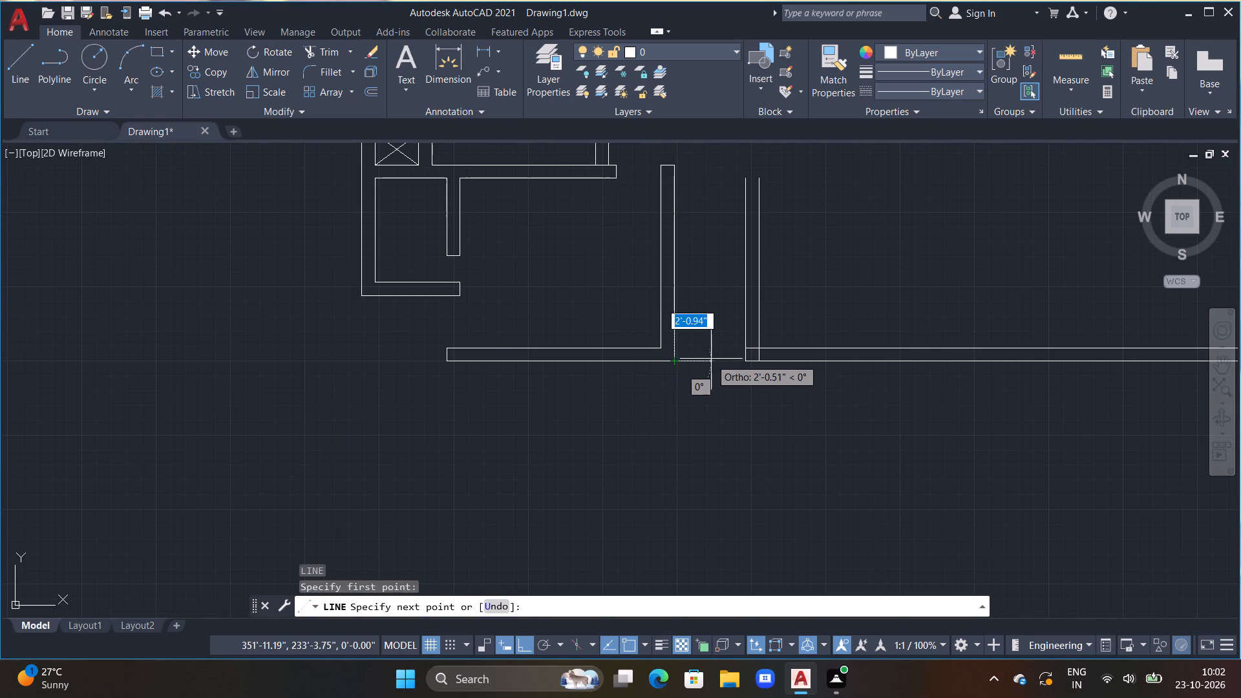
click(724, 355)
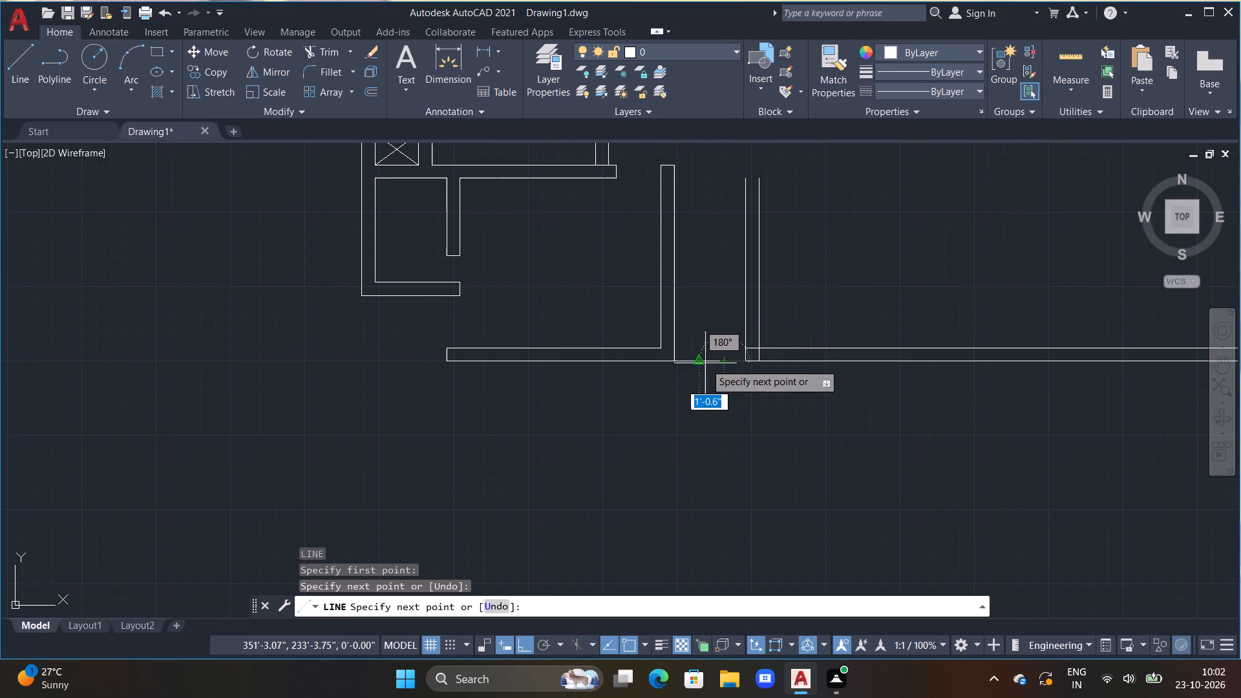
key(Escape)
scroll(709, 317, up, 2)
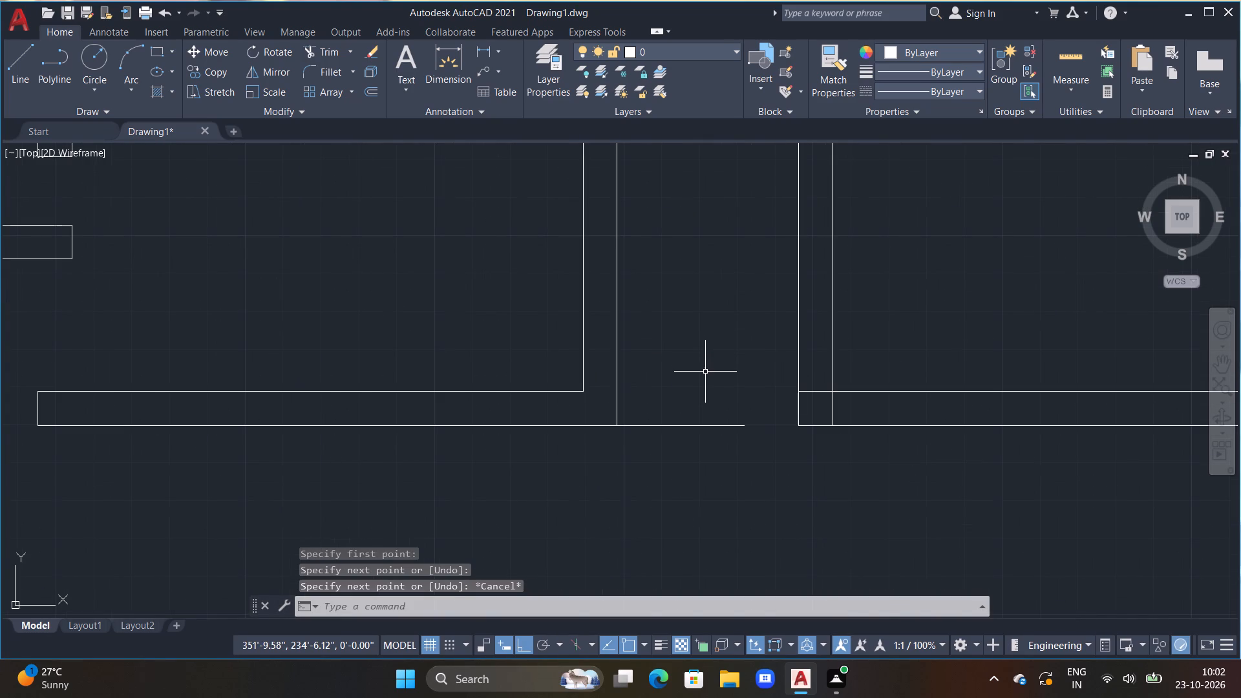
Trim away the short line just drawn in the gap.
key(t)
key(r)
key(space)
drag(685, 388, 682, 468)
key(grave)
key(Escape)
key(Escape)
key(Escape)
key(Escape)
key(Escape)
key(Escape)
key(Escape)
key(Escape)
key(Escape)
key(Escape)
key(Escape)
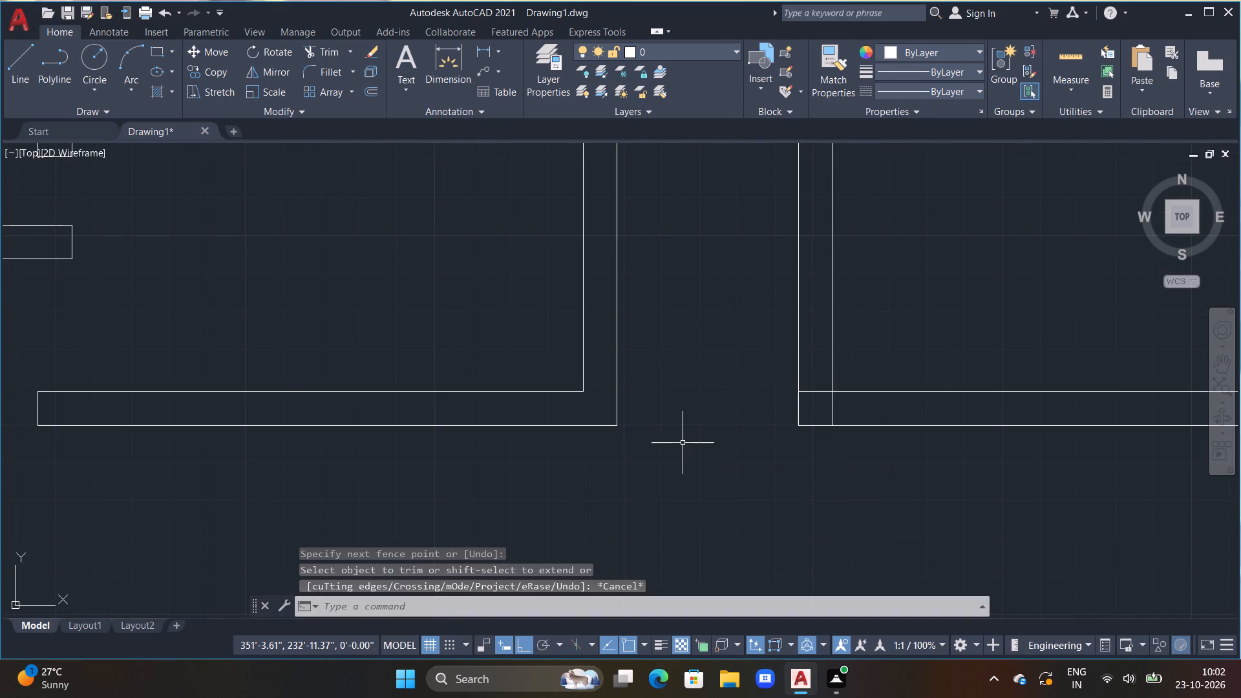
Draw a shaft outline from the west vertical wall's bottom outer corner: about 1'-10" east, 2'-5" north, and back west across the wall.
key(l)
key(space)
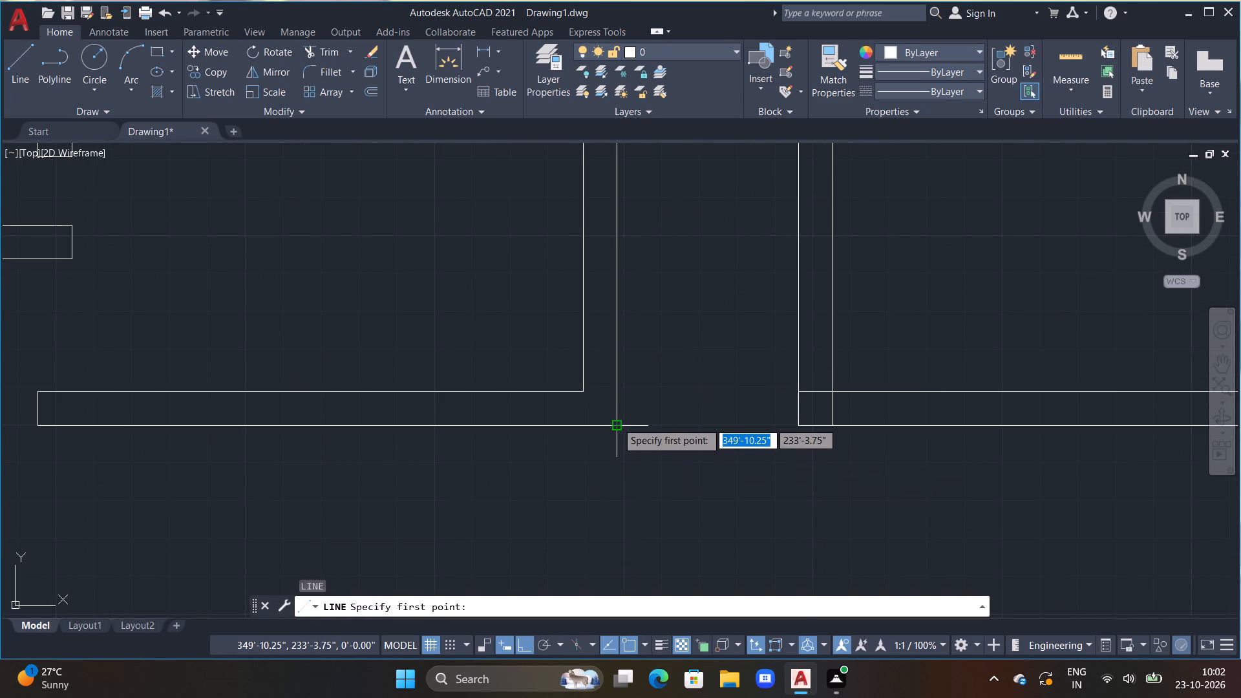
double_click(617, 422)
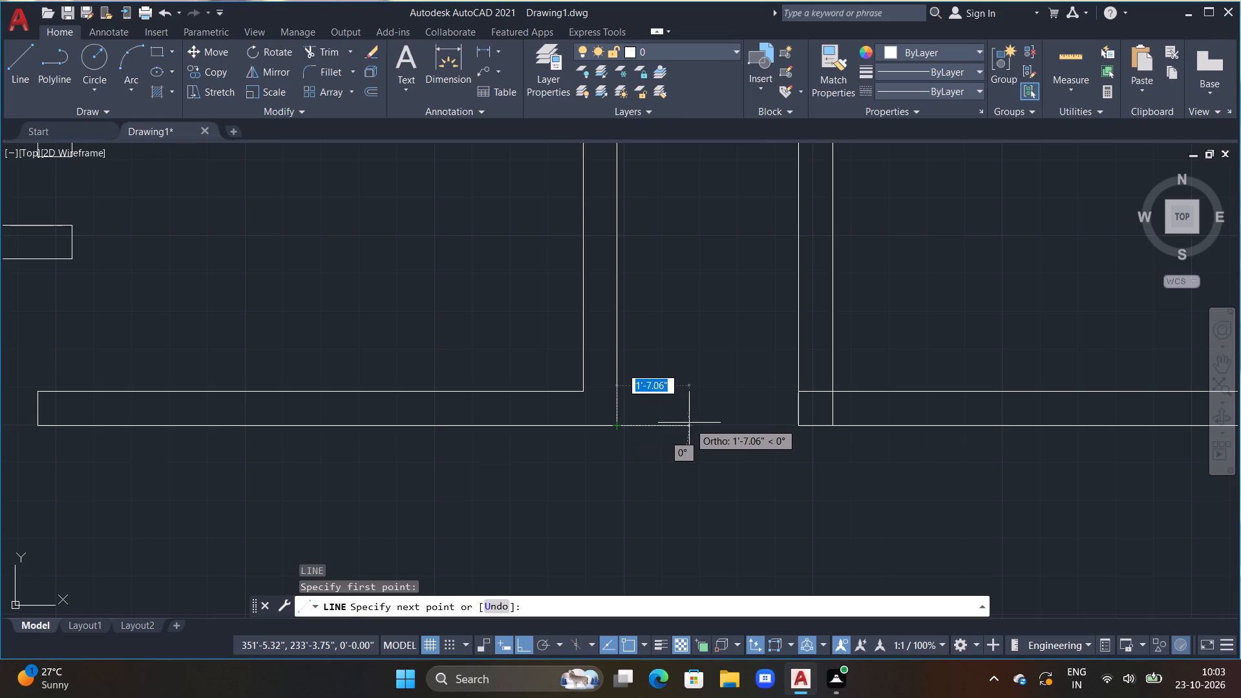
click(699, 426)
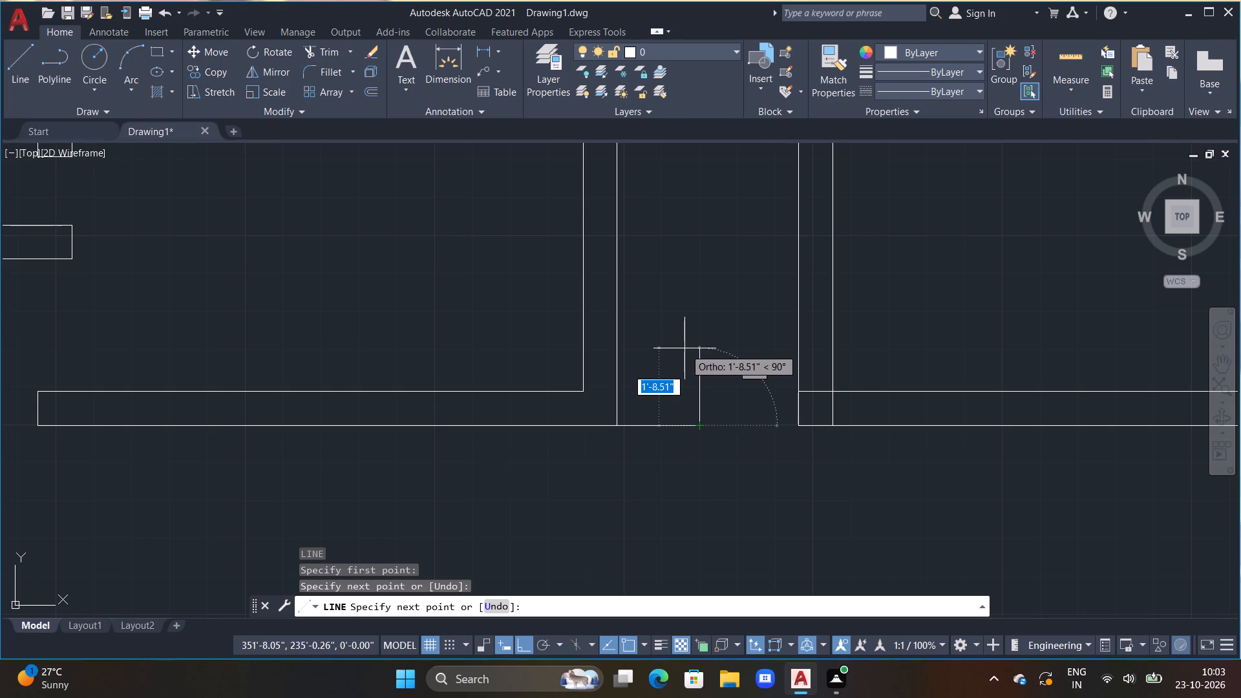
scroll(682, 330, down, 1)
middle_drag(682, 328, 686, 370)
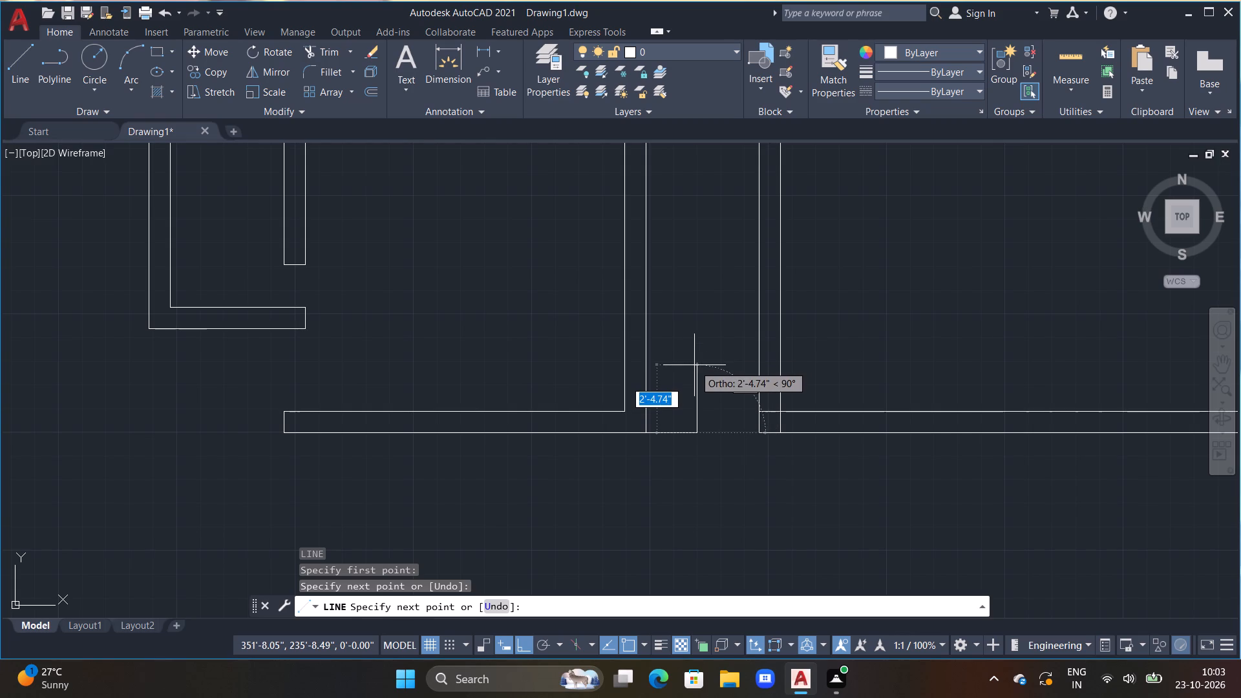
click(694, 365)
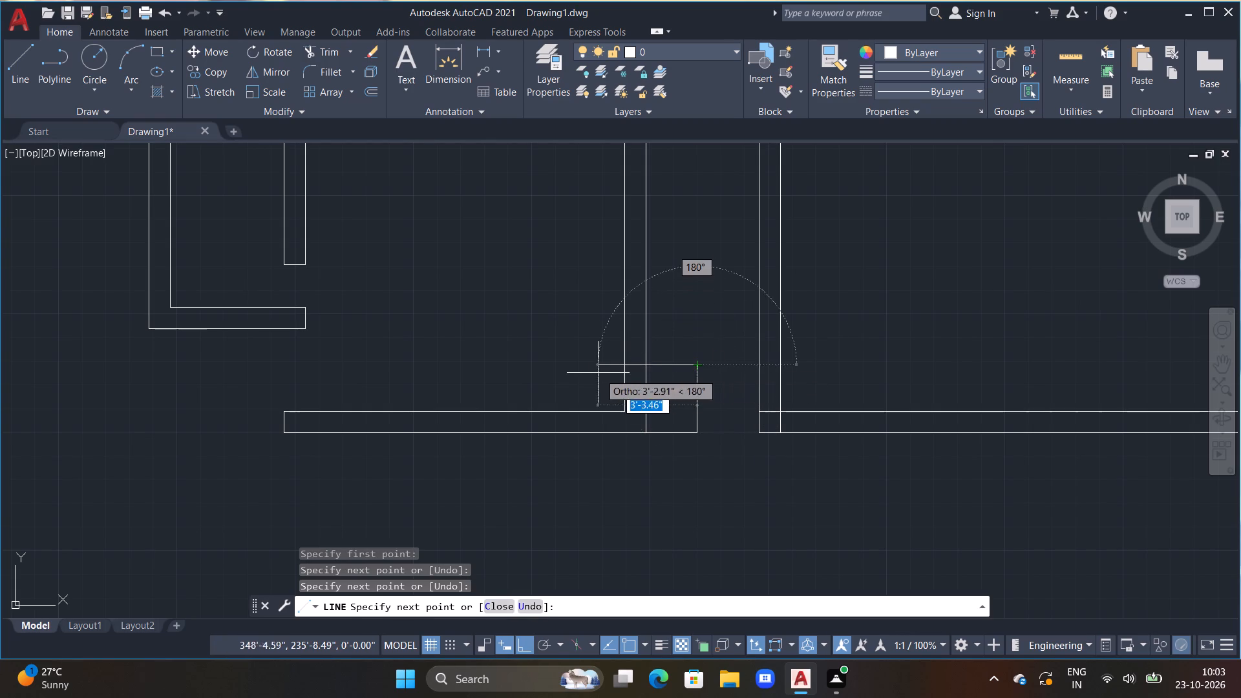
double_click(589, 373)
key(Escape)
Trim the outline's top line inside and beyond the wall, and the wall's east line inside the outline.
text(tr)
key(space)
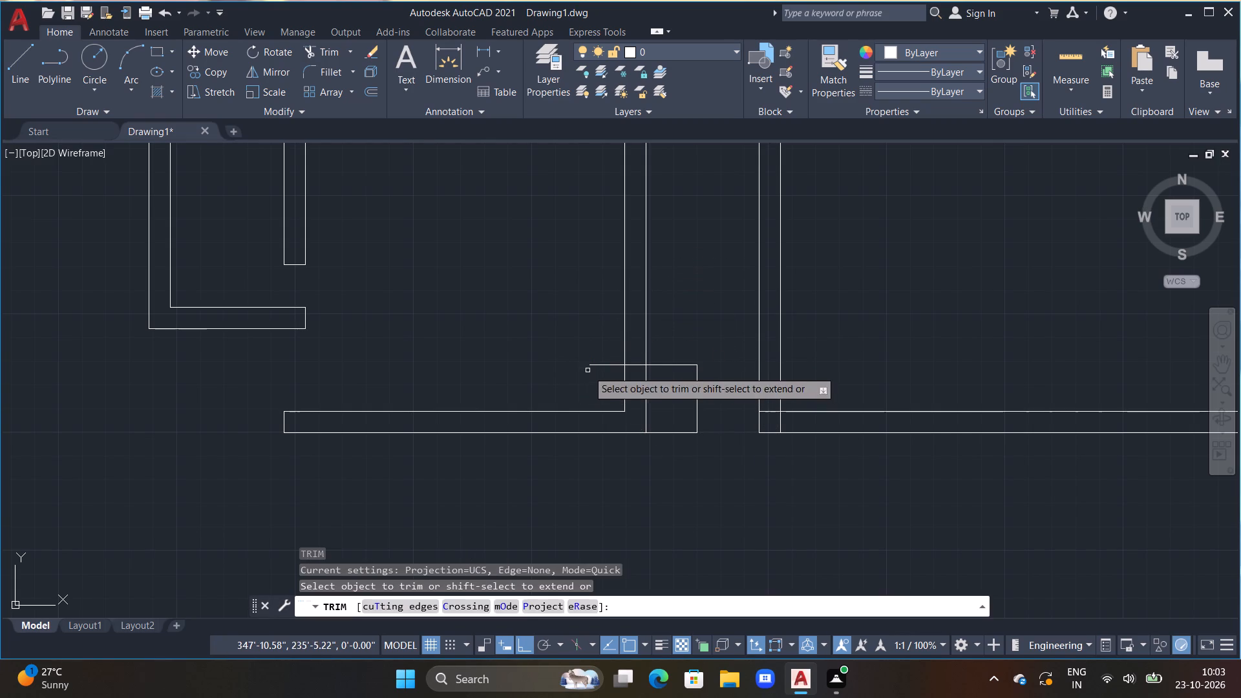
drag(618, 363, 610, 357)
click(607, 368)
drag(607, 369, 603, 378)
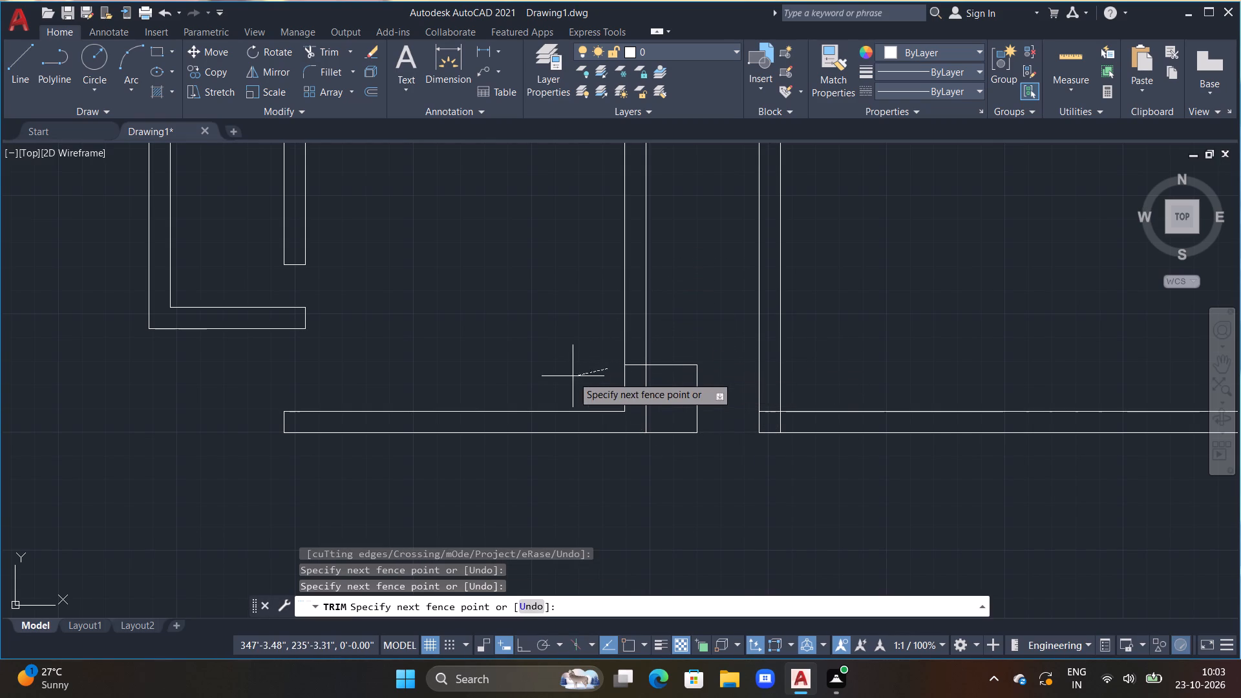
click(589, 368)
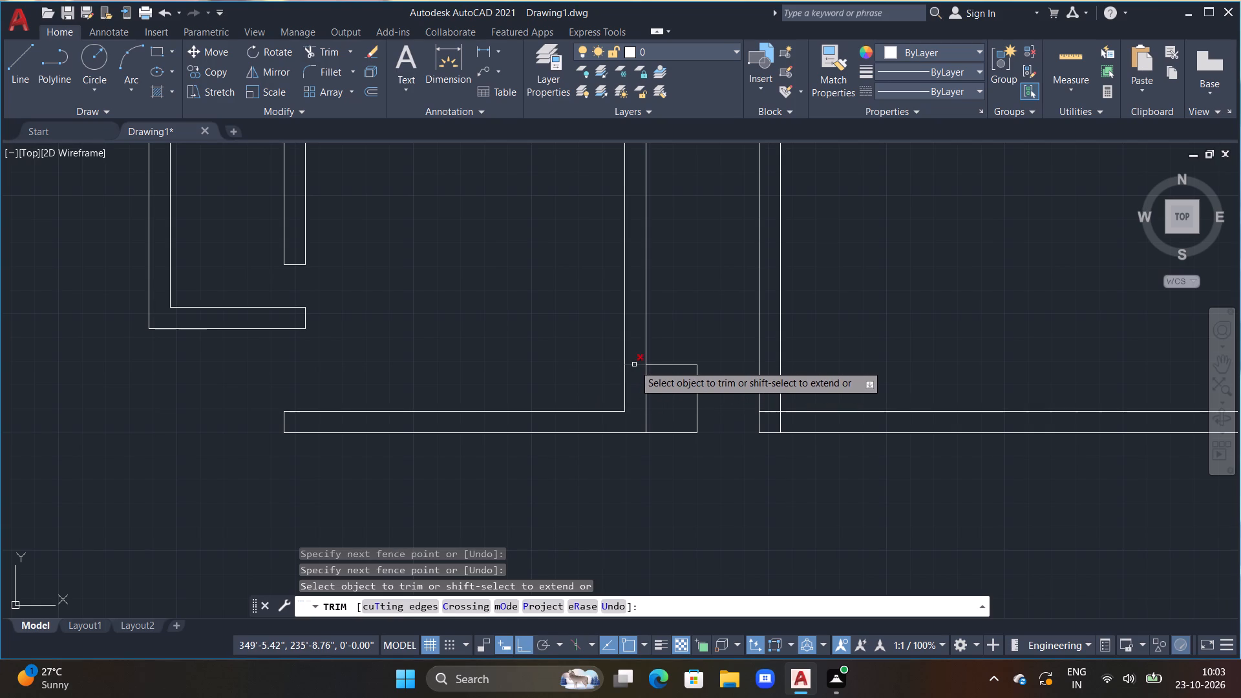
click(635, 365)
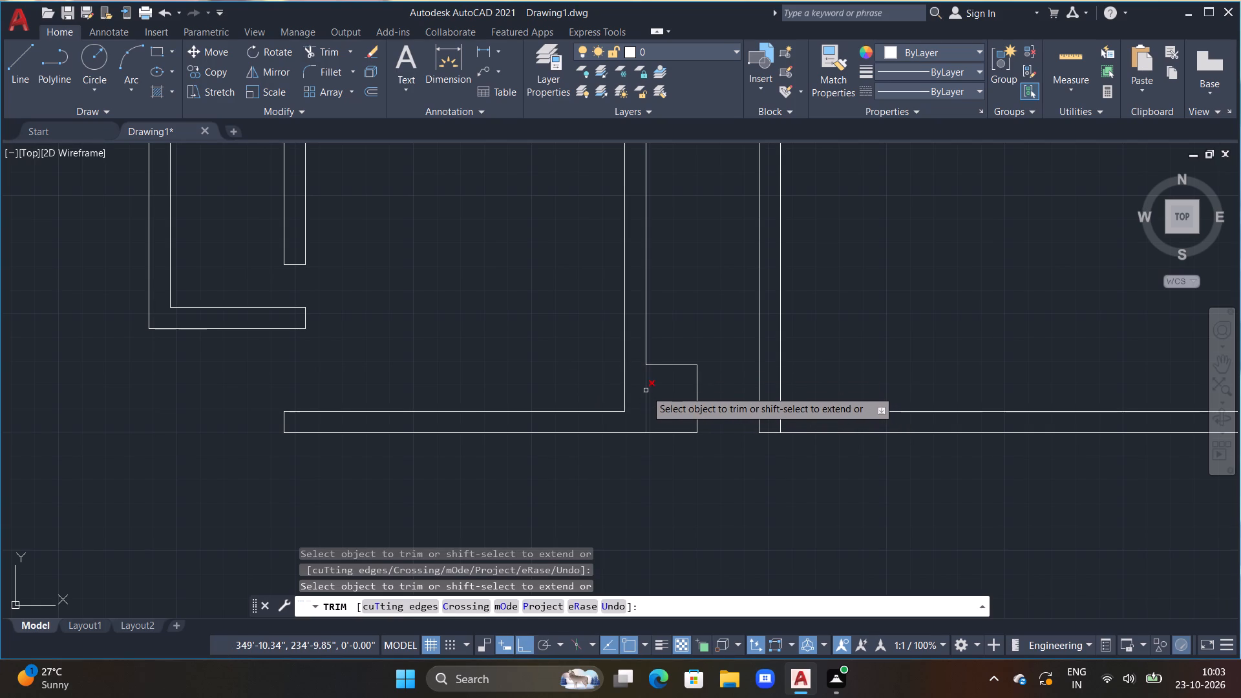
click(646, 390)
key(Escape)
key(Escape)
key(Escape)
key(Escape)
key(Escape)
key(Escape)
key(Escape)
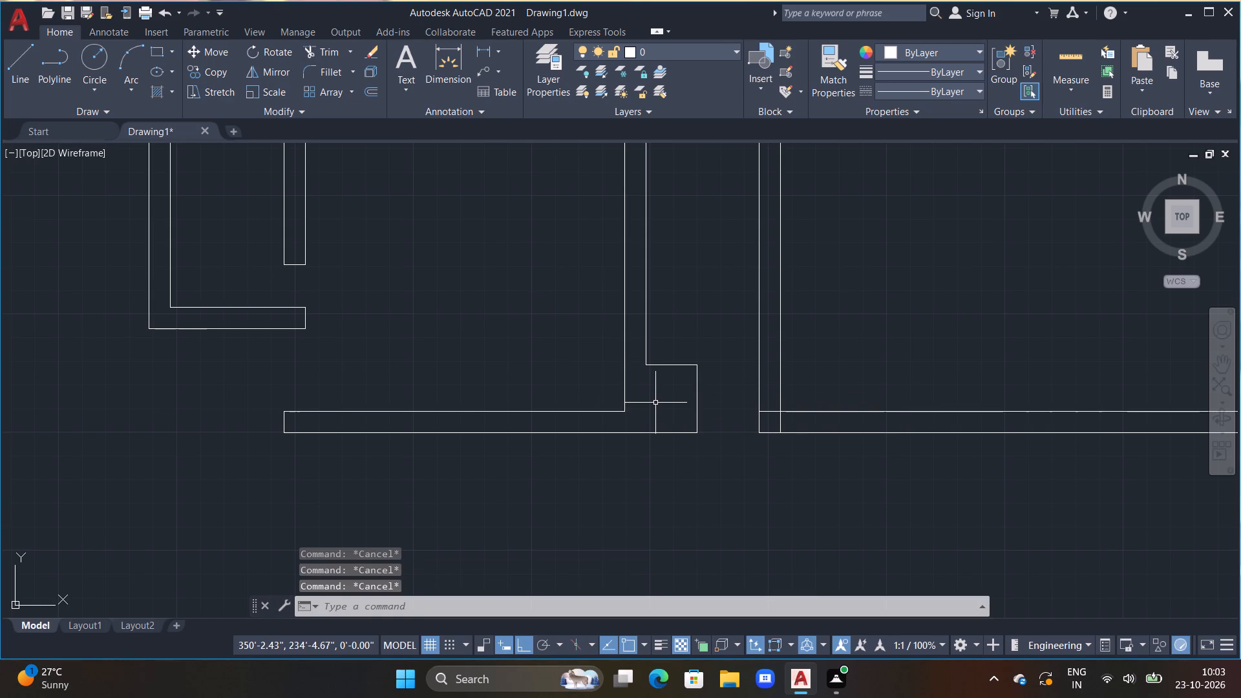
Draw inner shaft lines in line with the wall's east face: about 1'-4" down, and about 1'-7" east.
text(l)
key(space)
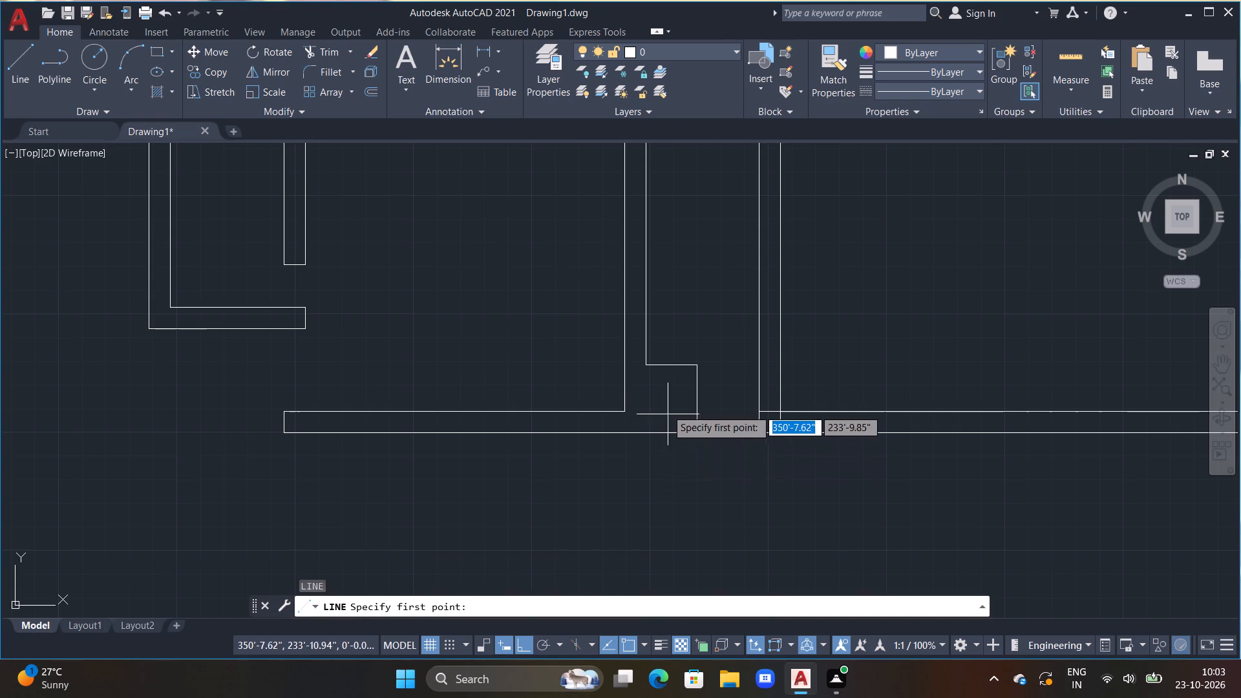
scroll(656, 380, up, 1)
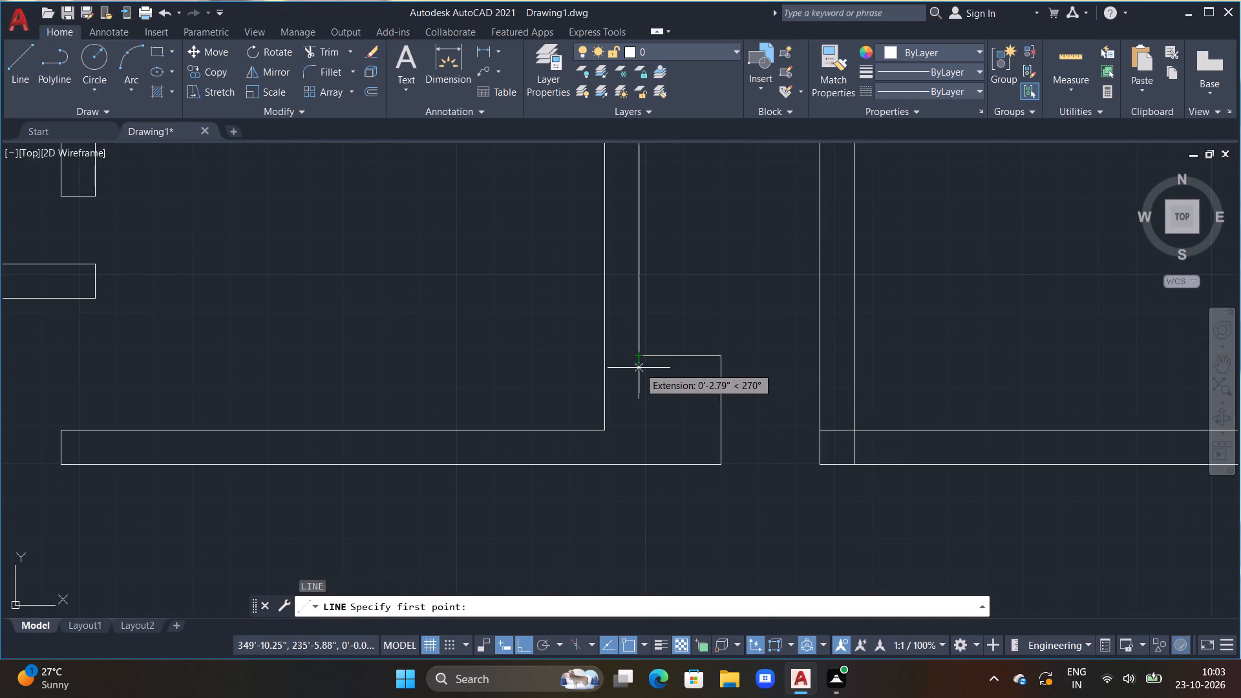
click(640, 380)
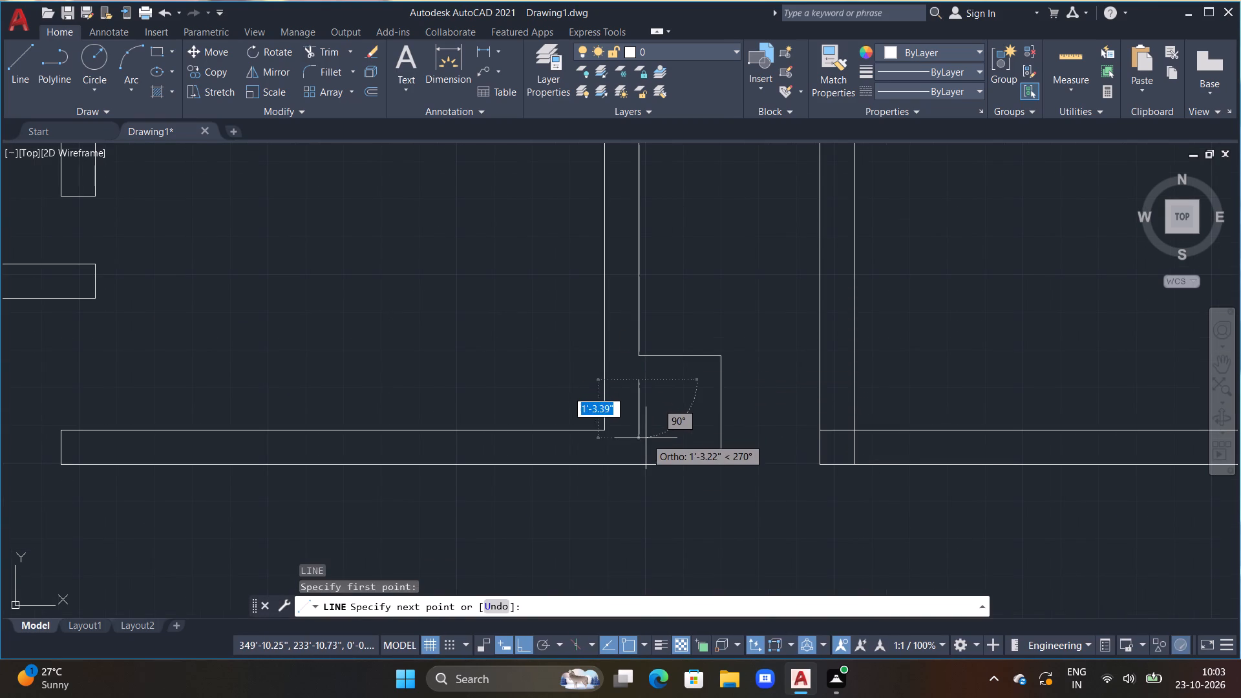
click(646, 442)
click(711, 444)
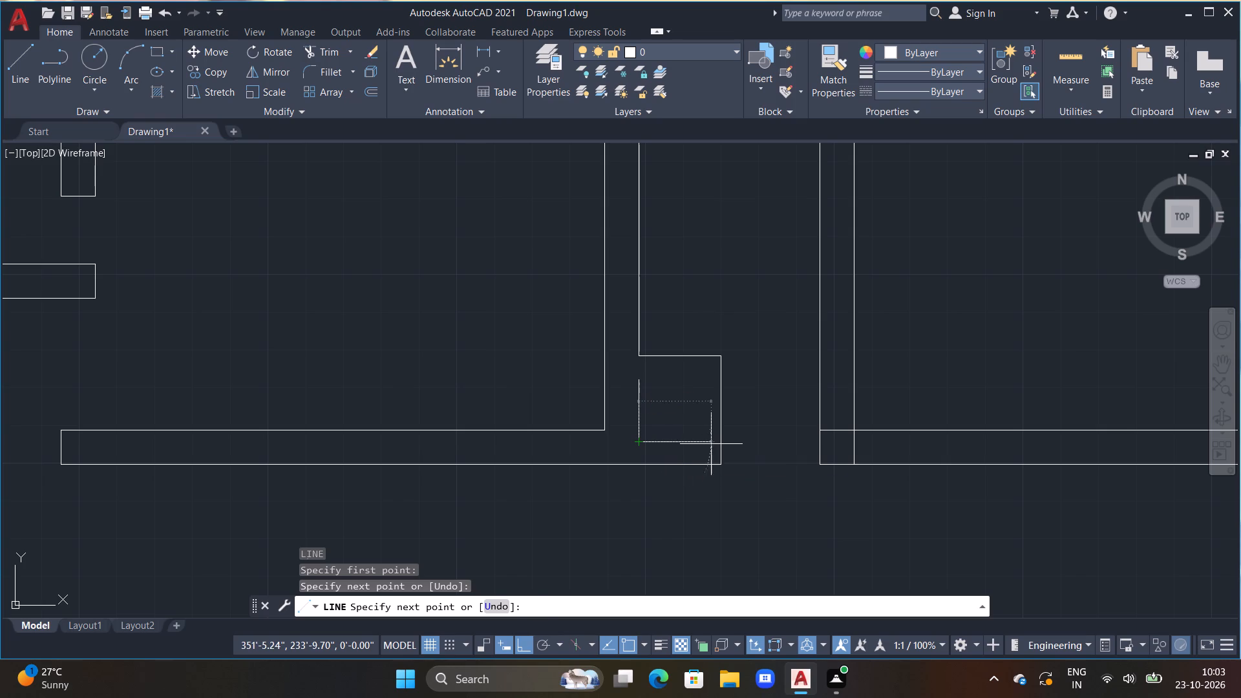
key(Escape)
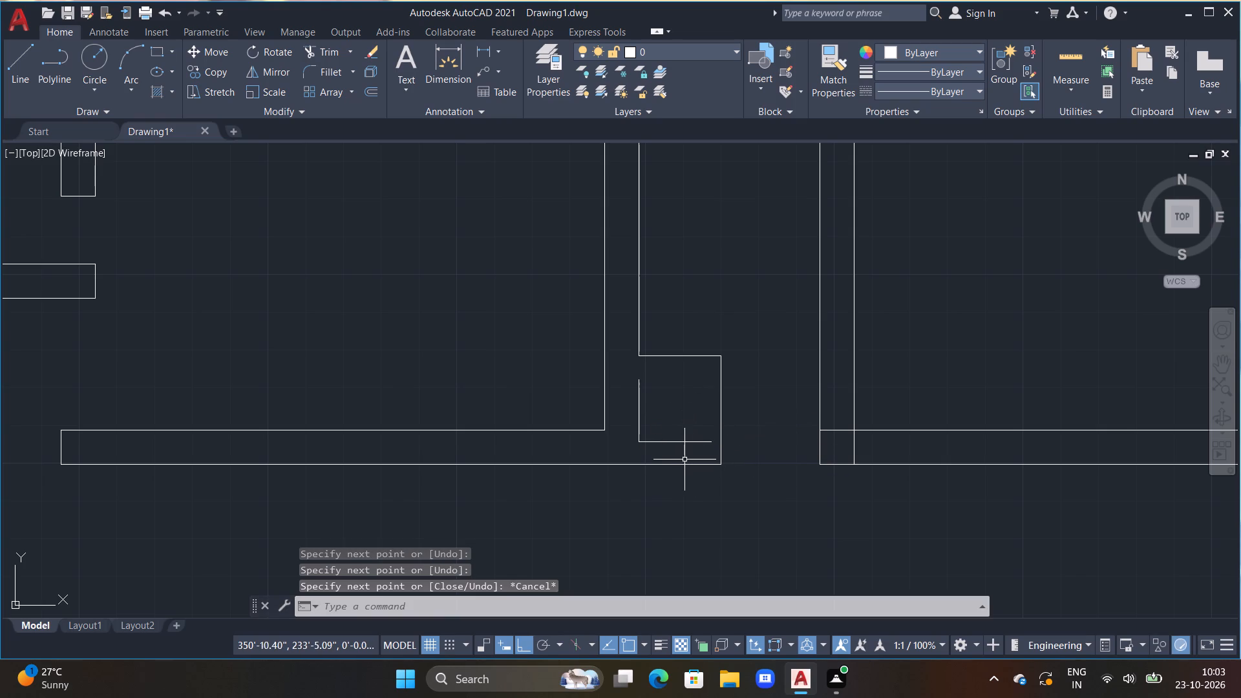
Remove the inner shaft's bottom horizontal line with Trim.
text(tr)
key(space)
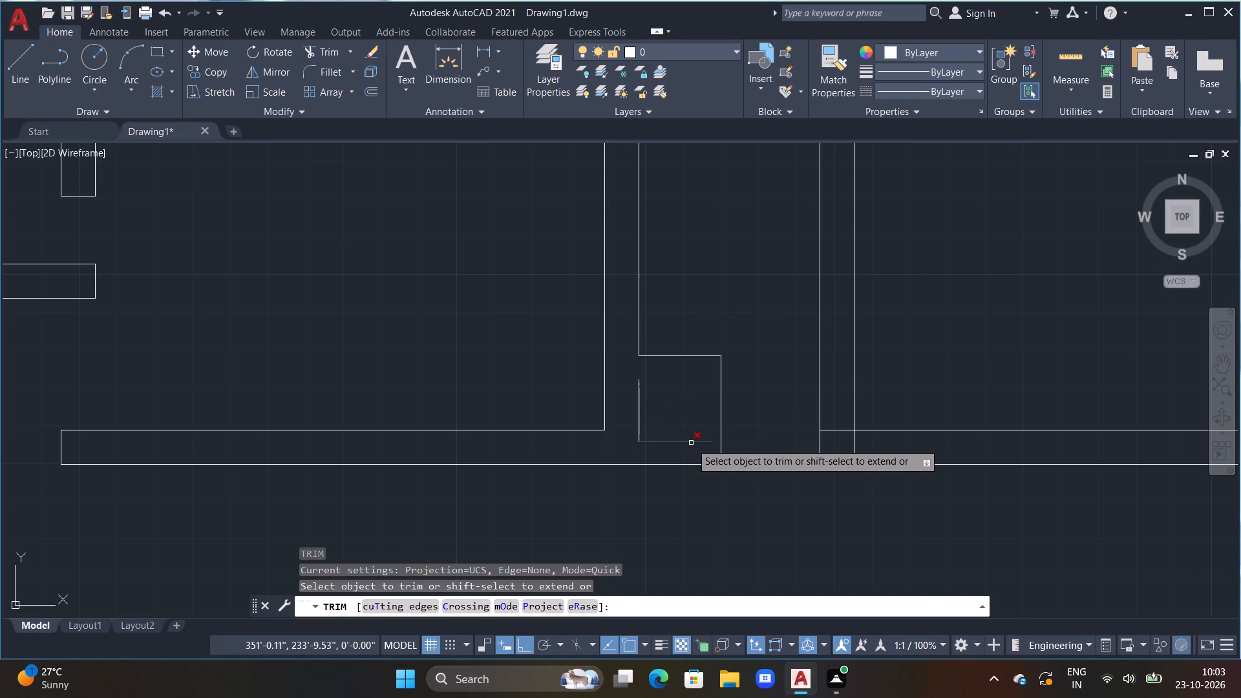
double_click(691, 443)
key(Escape)
Complete the inner shaft square, about 1'-4" by 1'-4", with lines east, north and back west from the inner vertical line's lower end.
text(l)
key(space)
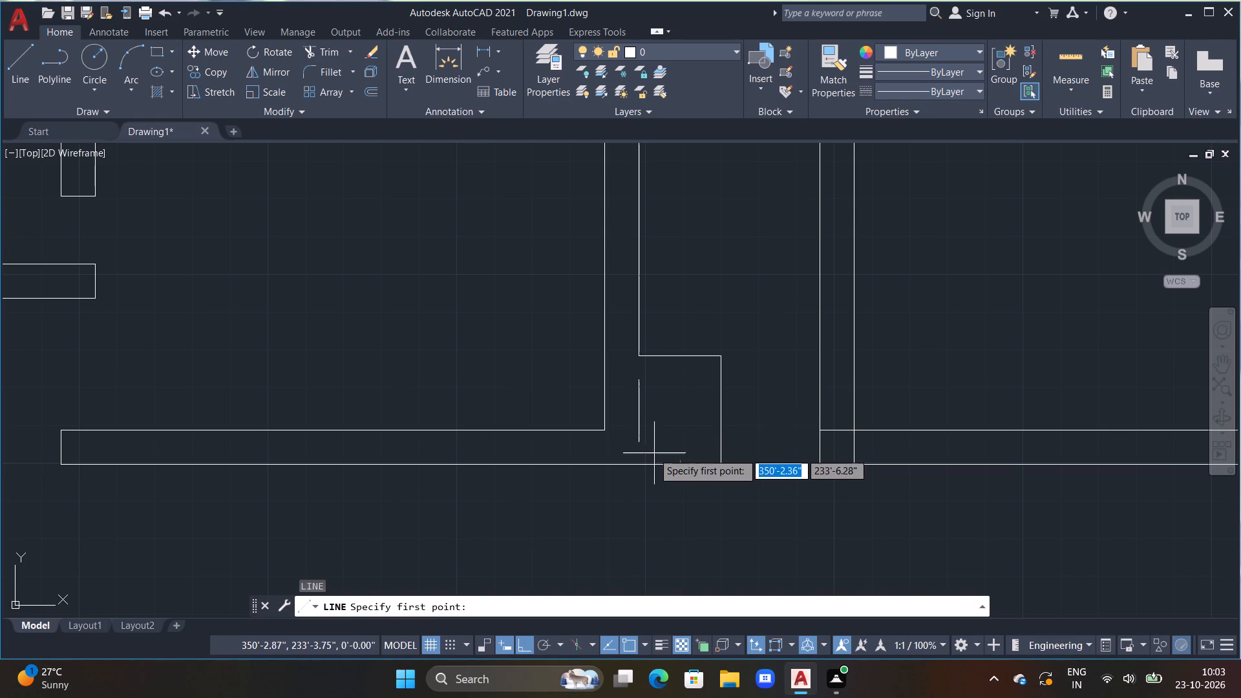
click(637, 445)
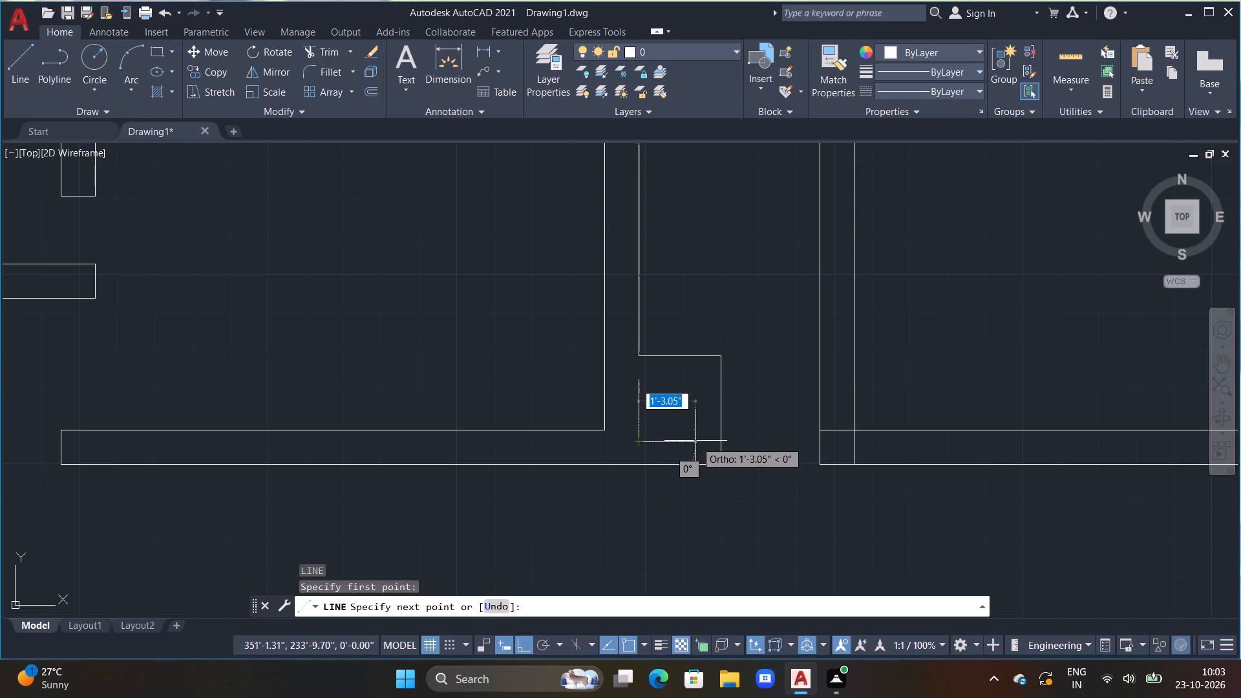
click(700, 445)
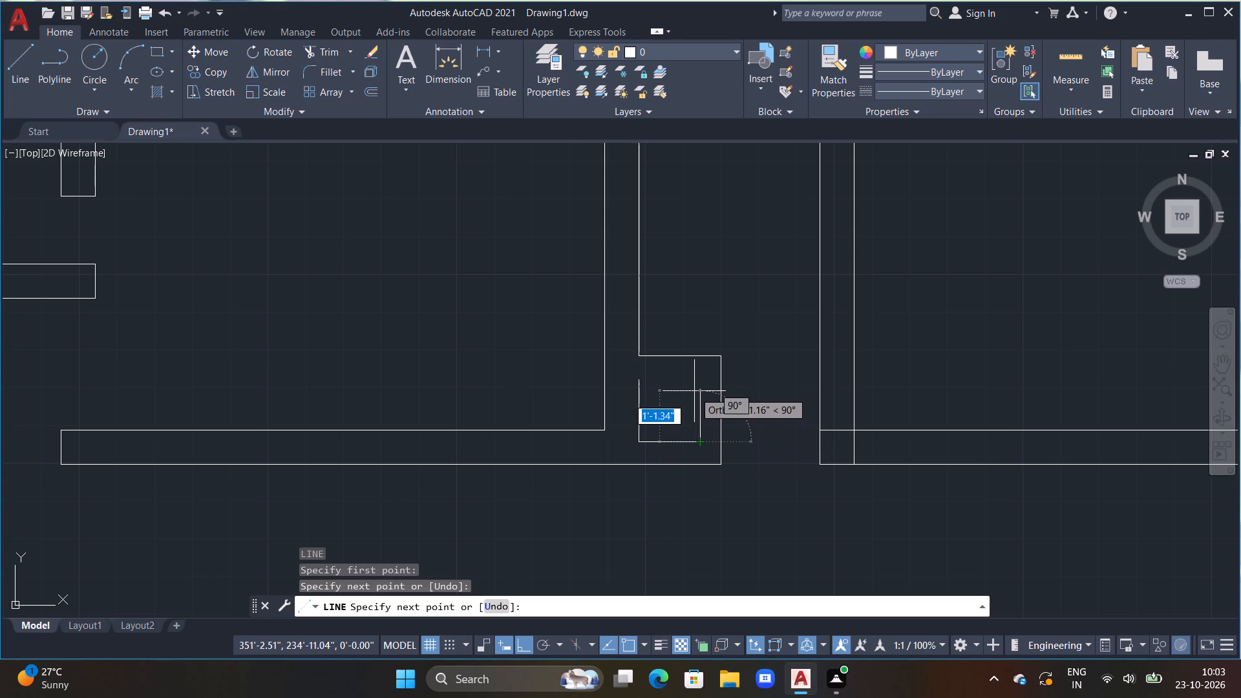
click(695, 380)
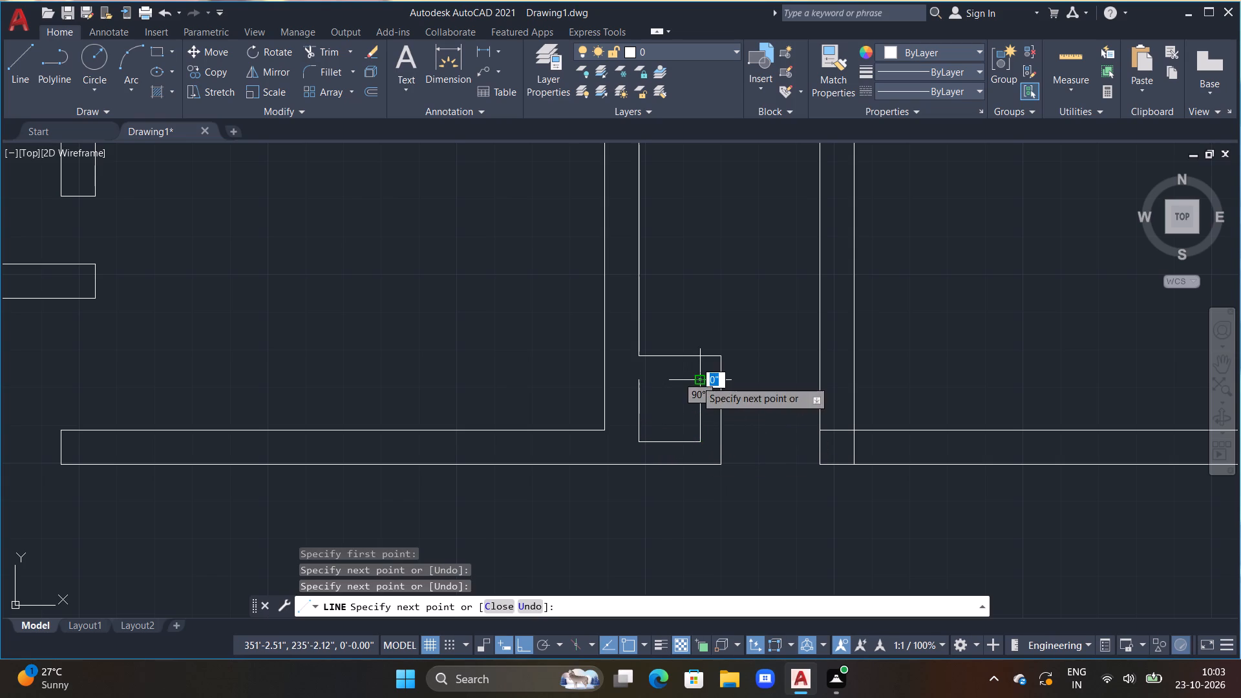
click(641, 383)
key(Escape)
scroll(663, 417, down, 1)
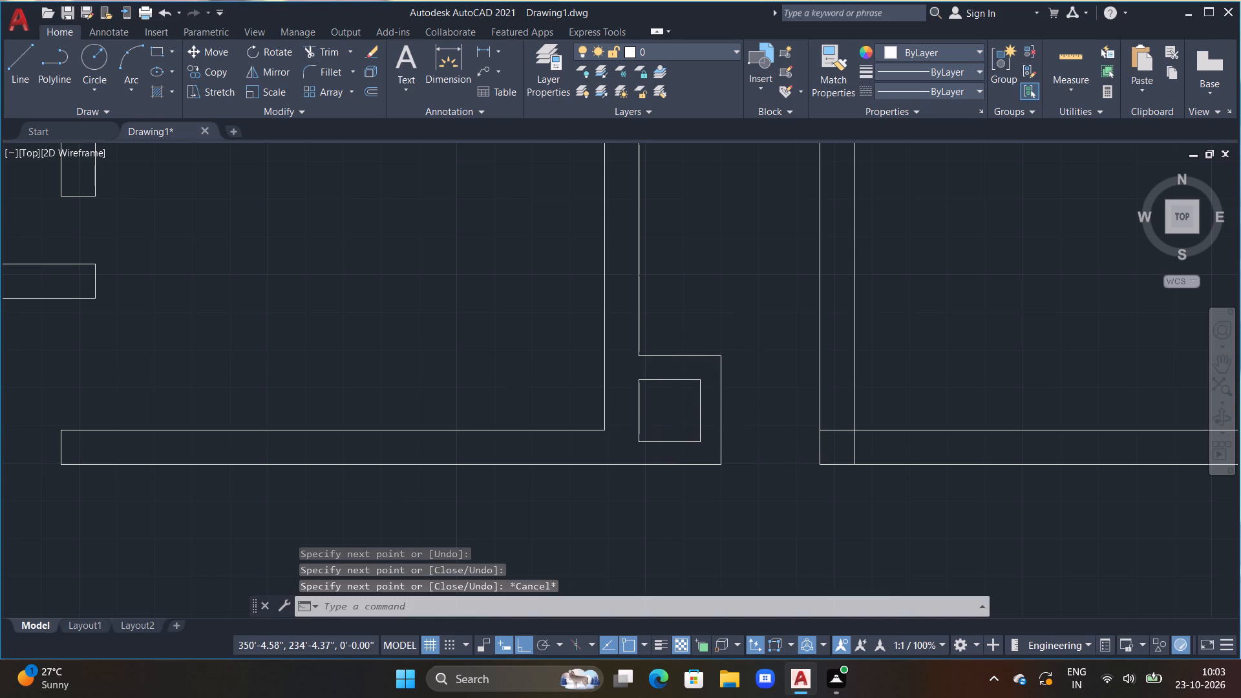
Draw two crossing diagonals between opposite corners of the small inner shaft square.
scroll(655, 423, down, 1)
middle_drag(653, 445, 624, 481)
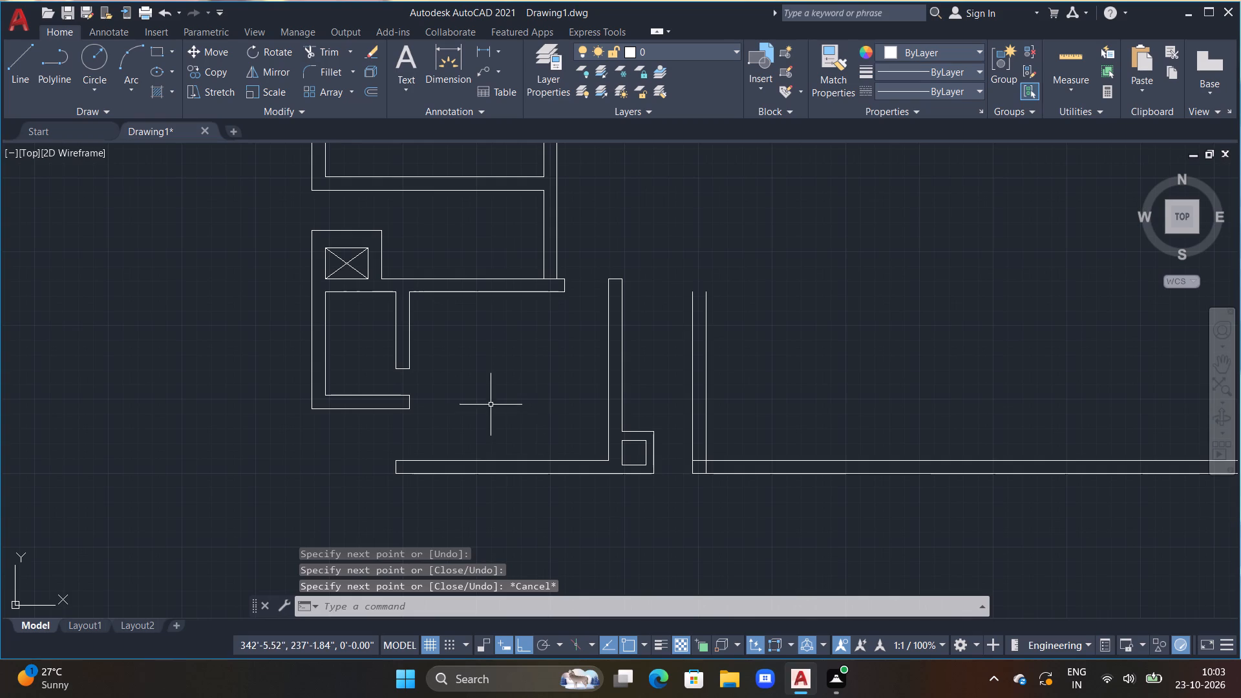
scroll(615, 441, up, 1)
middle_drag(613, 443, 613, 440)
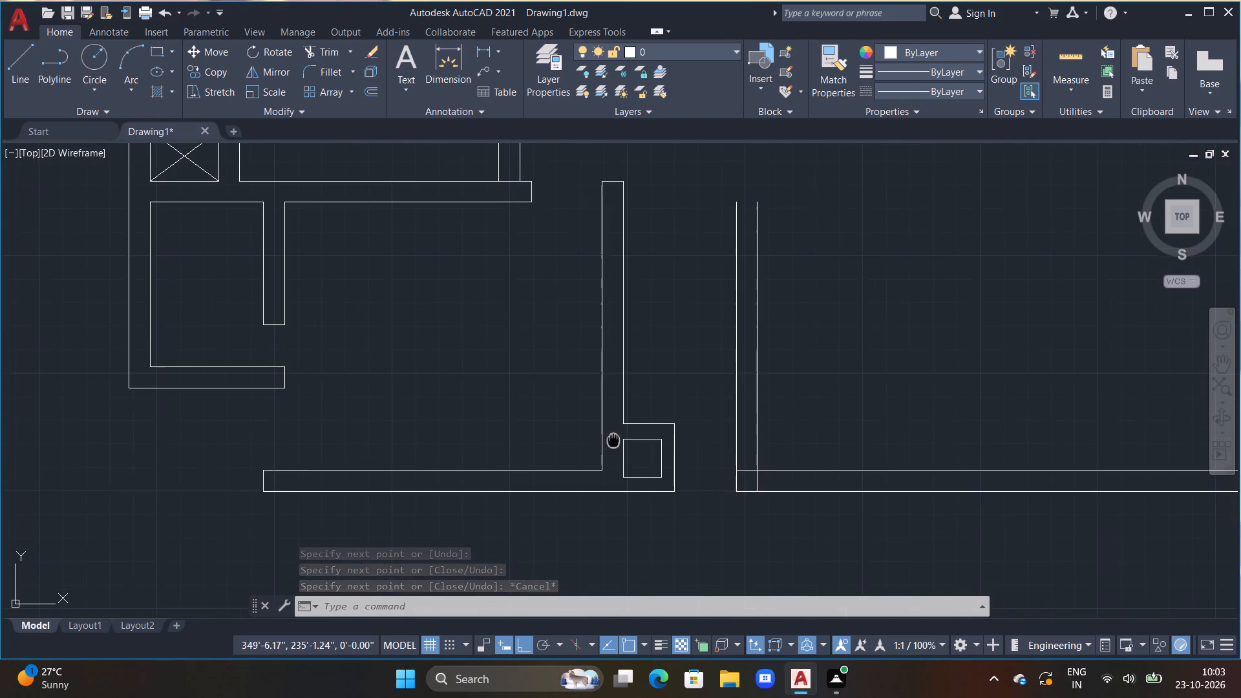
middle_drag(613, 440, 596, 408)
key(Escape)
key(Escape)
key(Escape)
scroll(620, 430, up, 1)
text(l)
key(space)
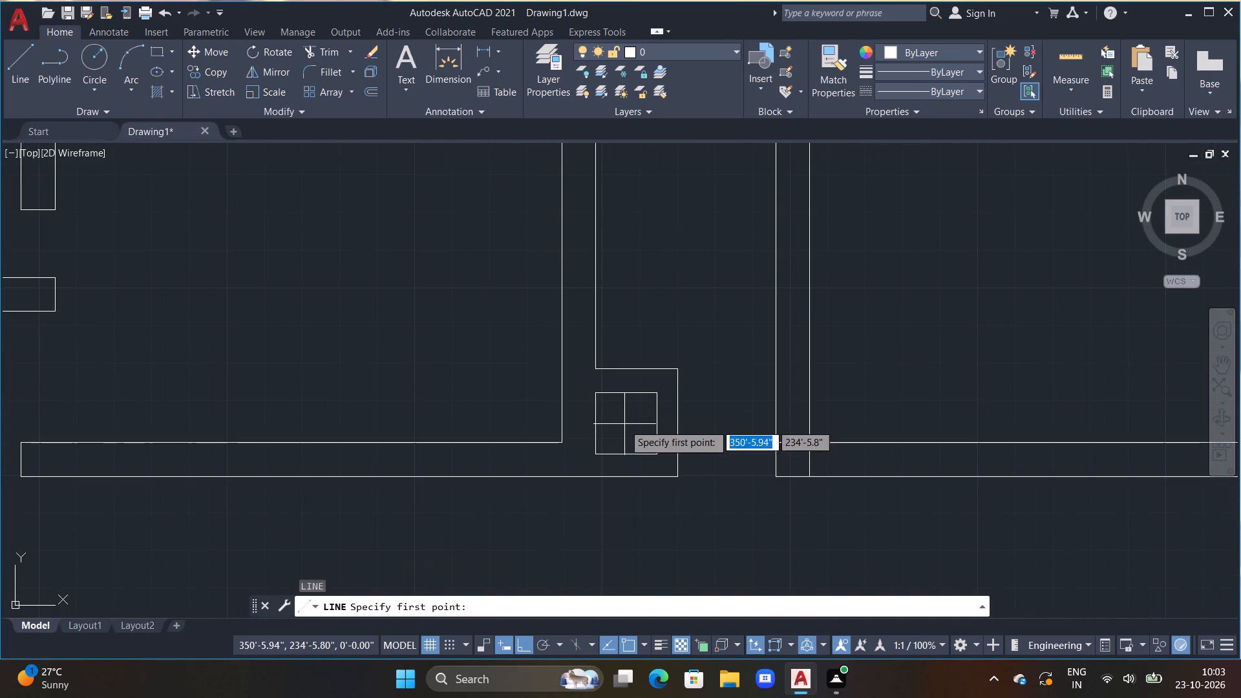
click(659, 393)
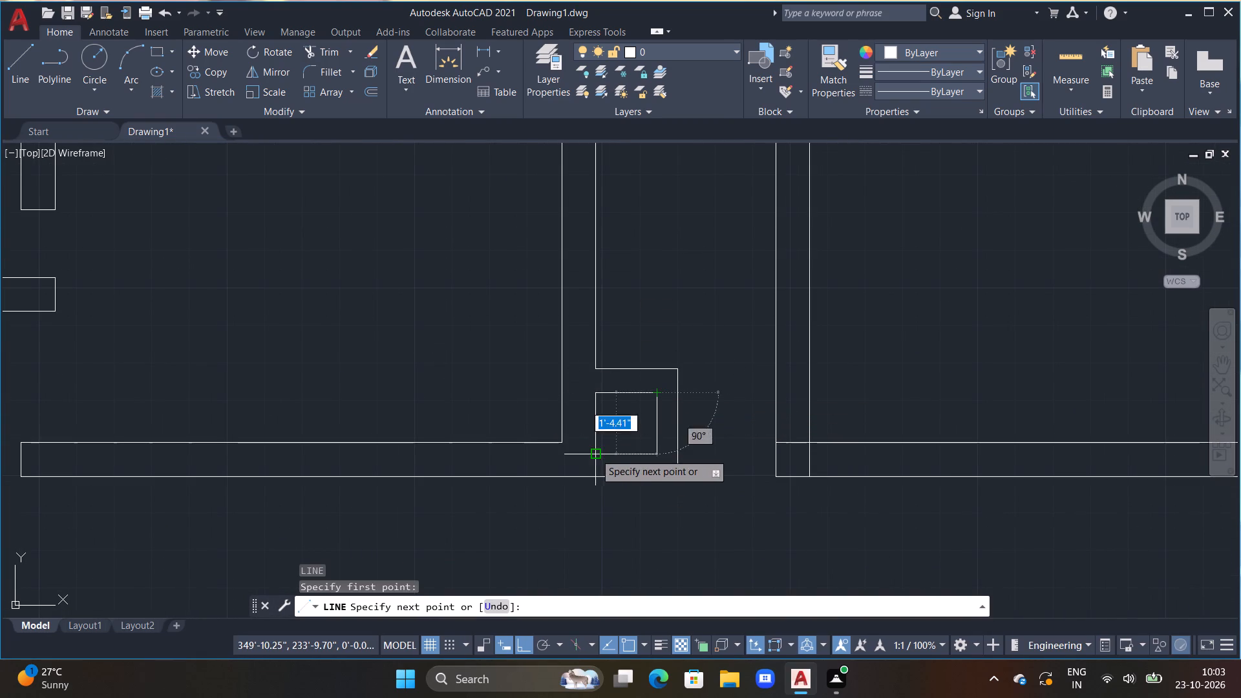
click(598, 449)
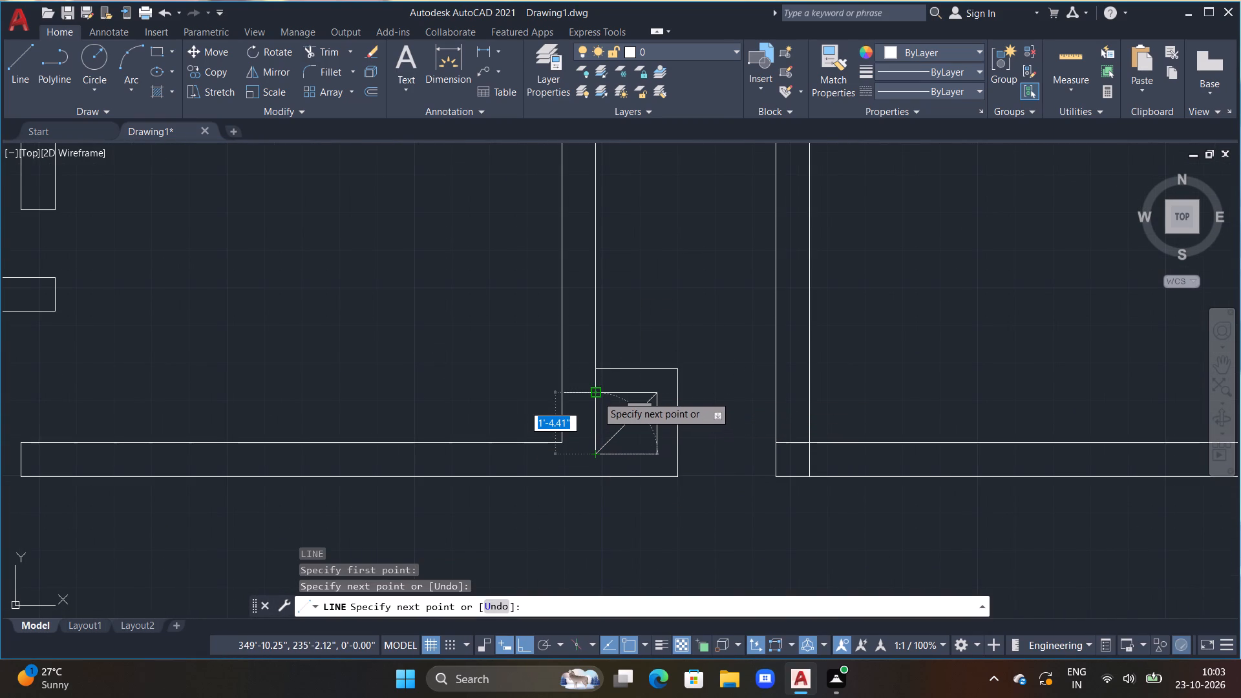
click(597, 396)
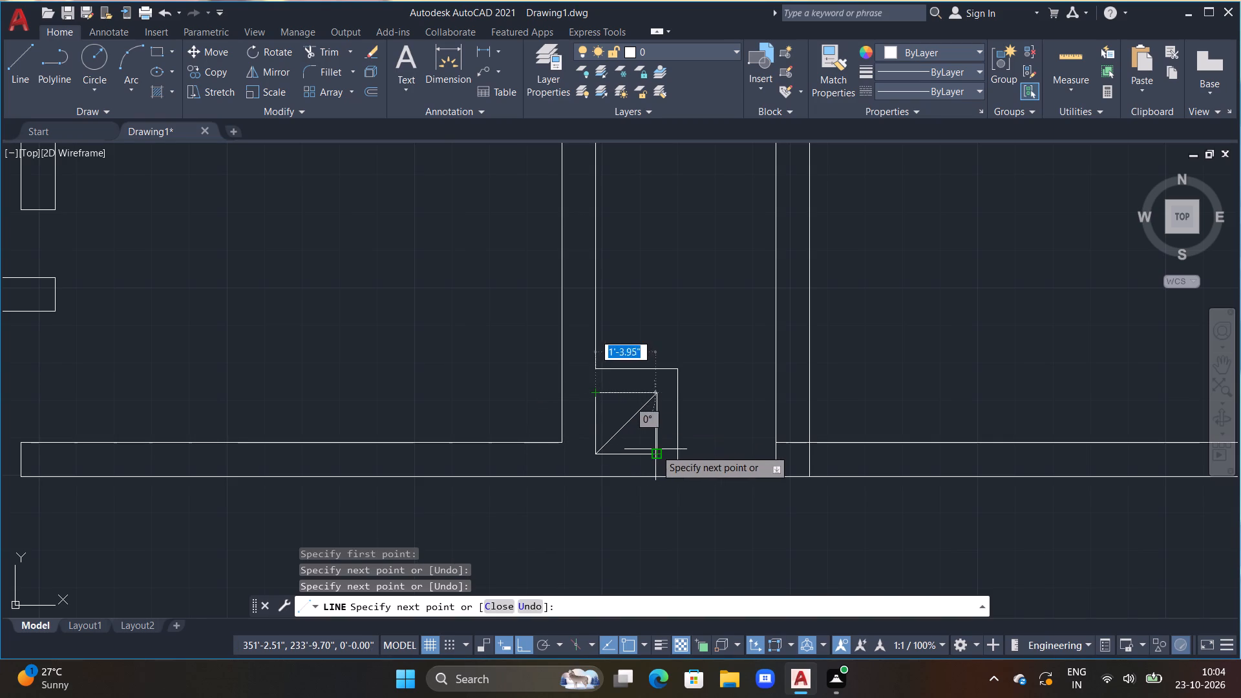
click(656, 452)
key(Escape)
Trim the overlapping inner lines at the large room's southwest wall corner east of the small shaft.
scroll(668, 472, down, 2)
middle_drag(641, 504, 634, 498)
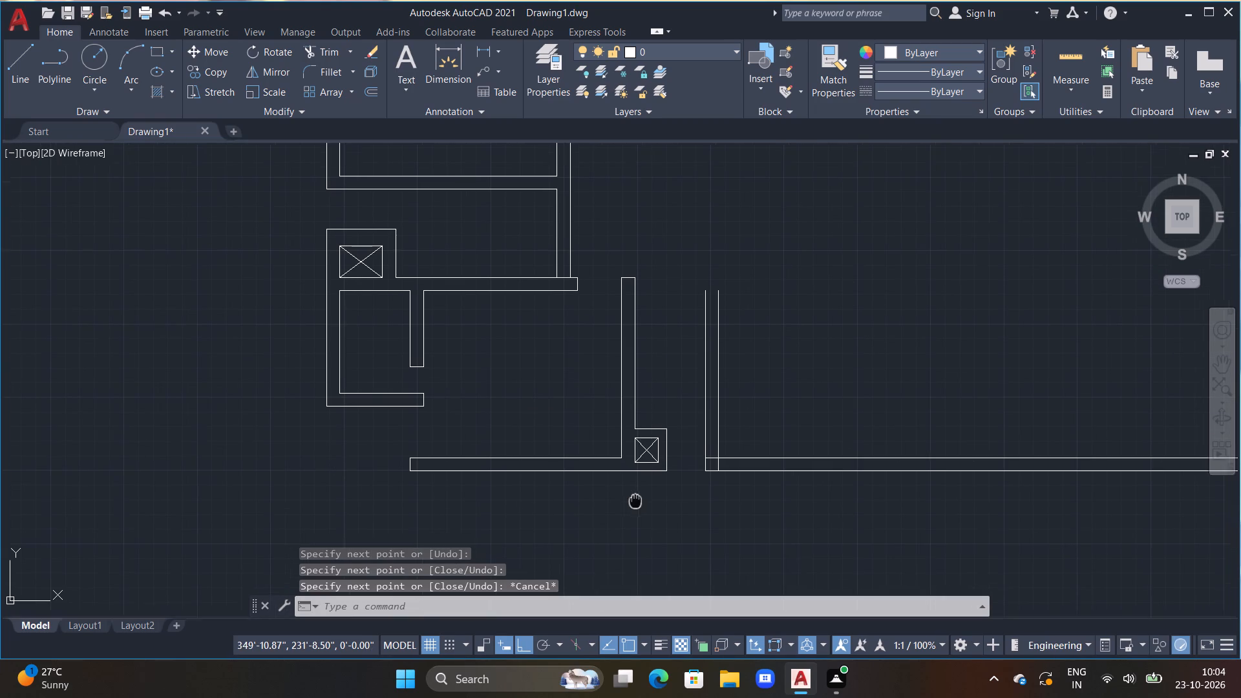
middle_drag(634, 498, 630, 494)
key(Escape)
middle_drag(635, 487, 602, 505)
middle_drag(651, 507, 633, 507)
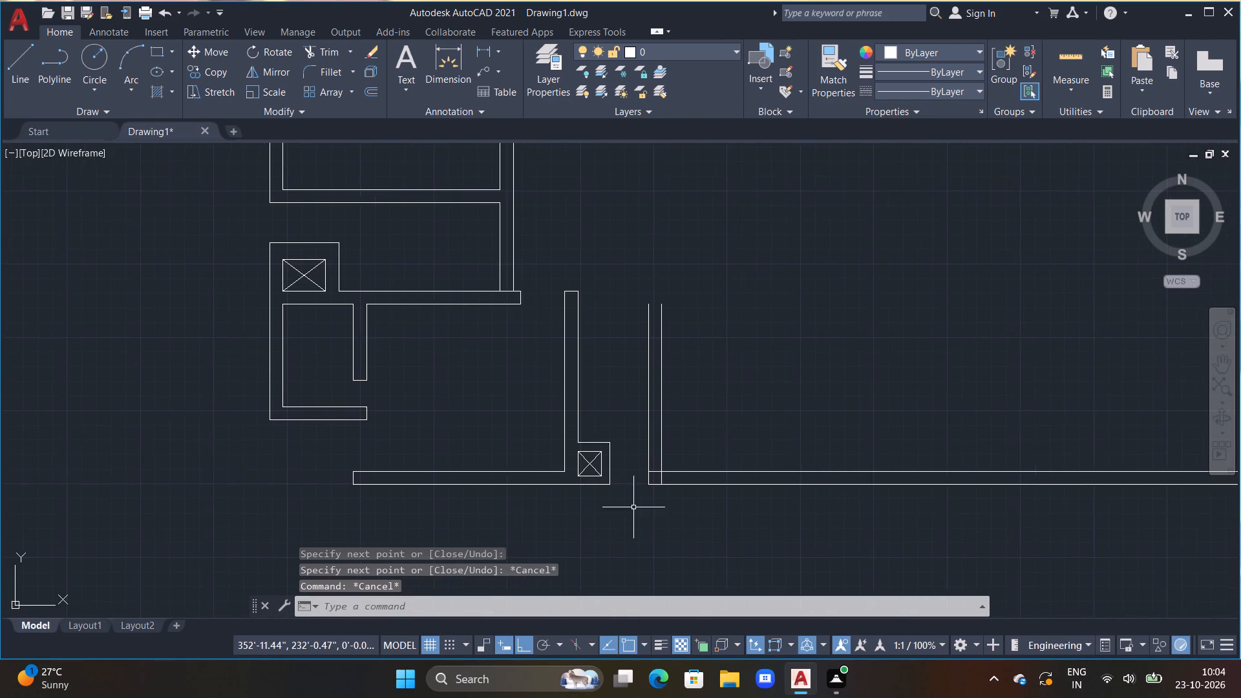
scroll(634, 506, up, 1)
key(t)
key(r)
key(space)
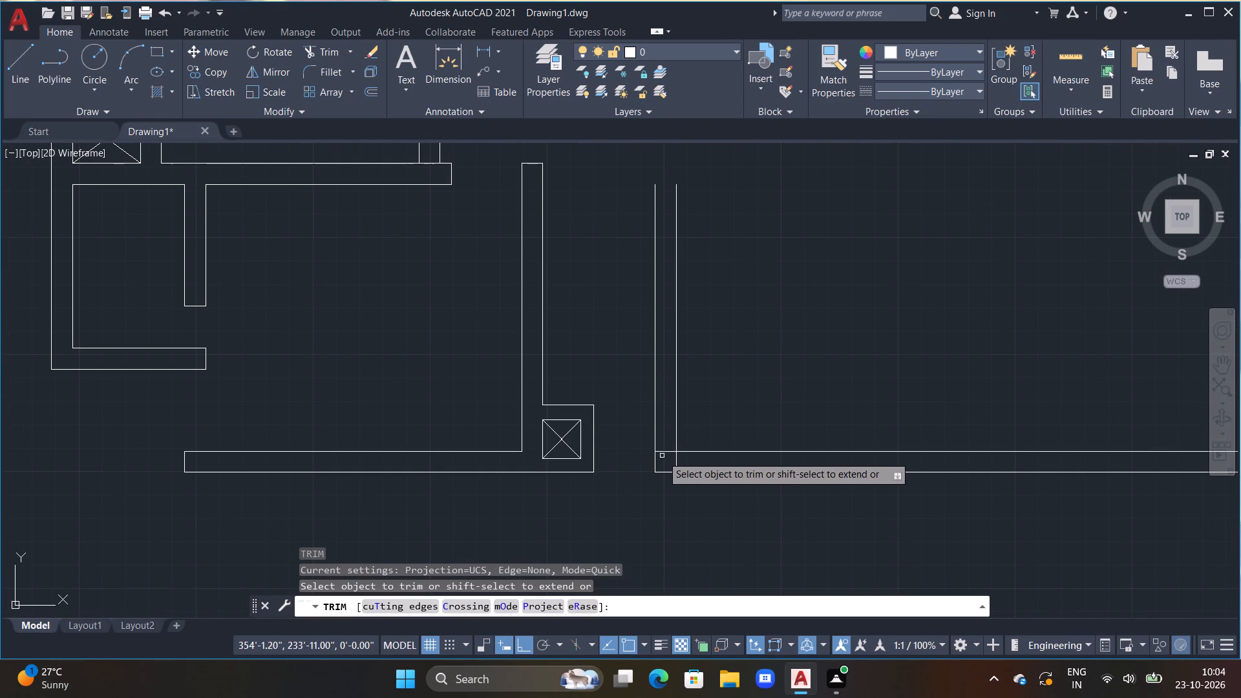
drag(663, 450, 678, 460)
click(678, 460)
scroll(675, 464, down, 2)
key(Escape)
key(Escape)
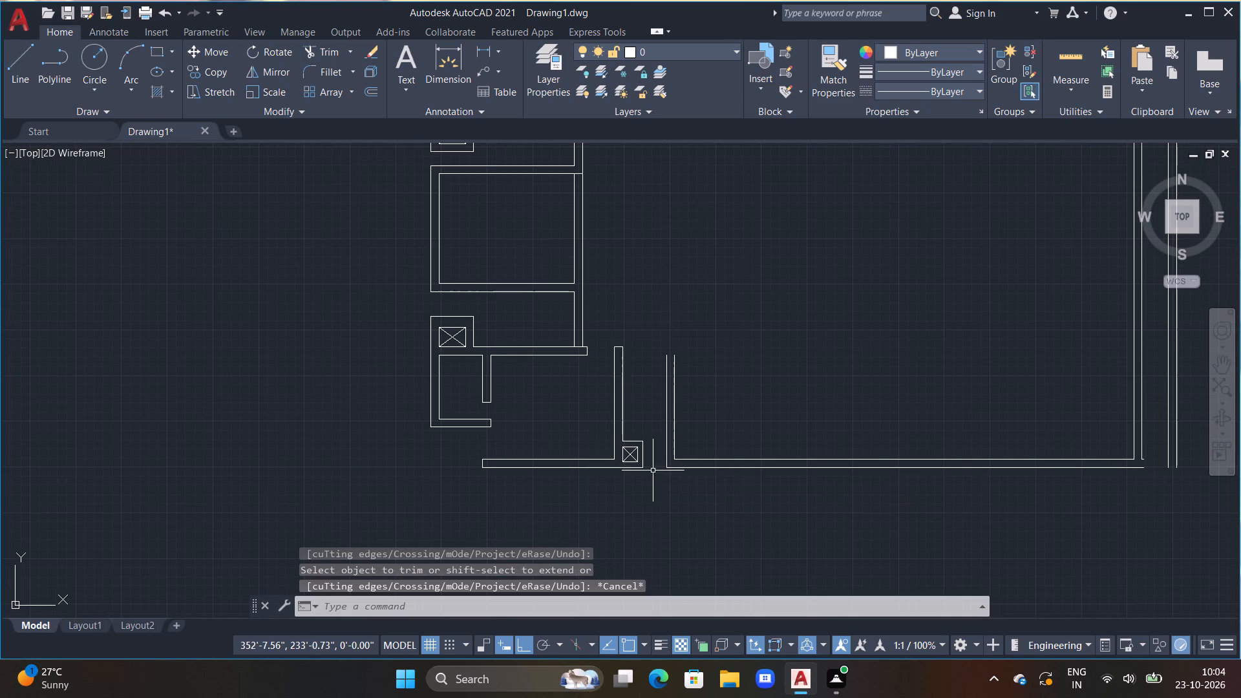
Offset the shaft outline's top line 5' north, and offset the resulting line a further 9" north.
scroll(635, 403, up, 1)
middle_drag(646, 427, 639, 412)
key(Escape)
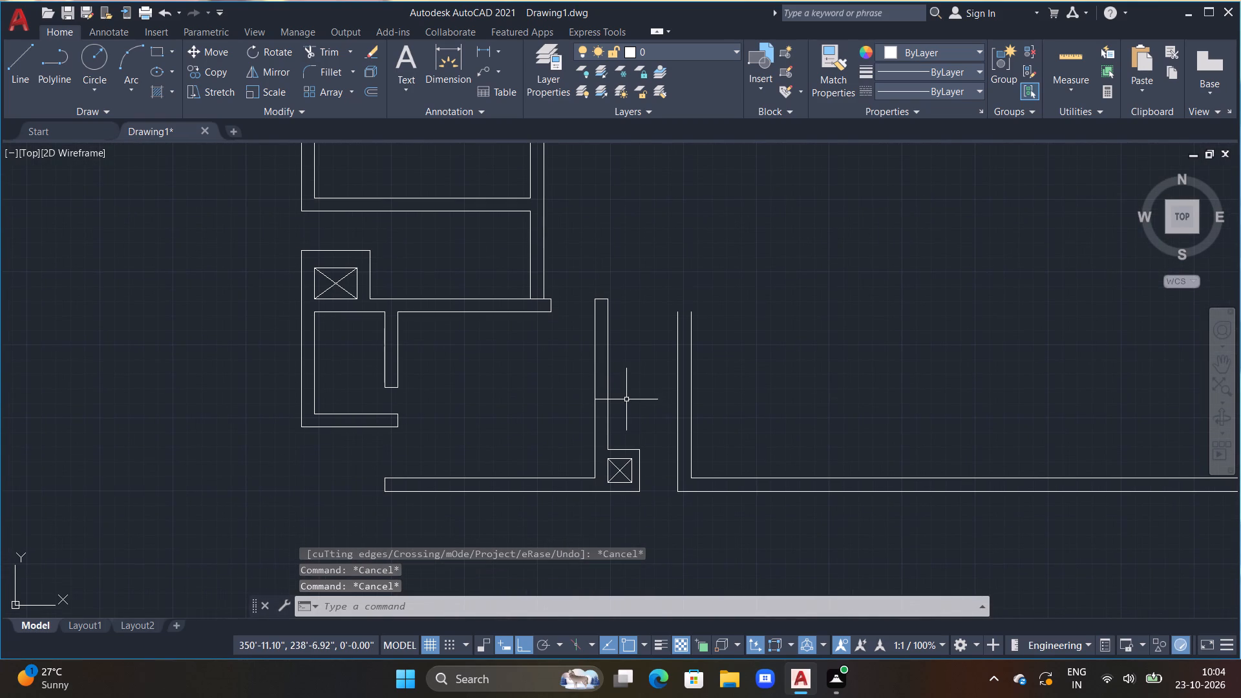
text(off)
key(space)
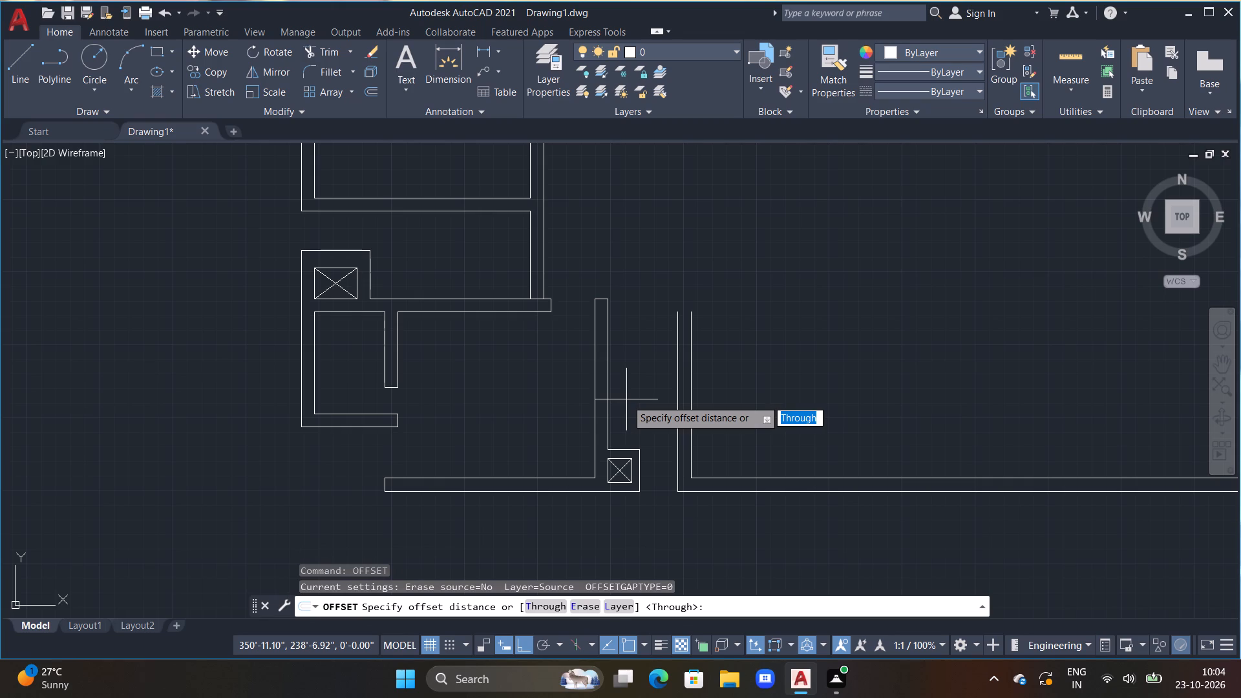
text(5')
key(Return)
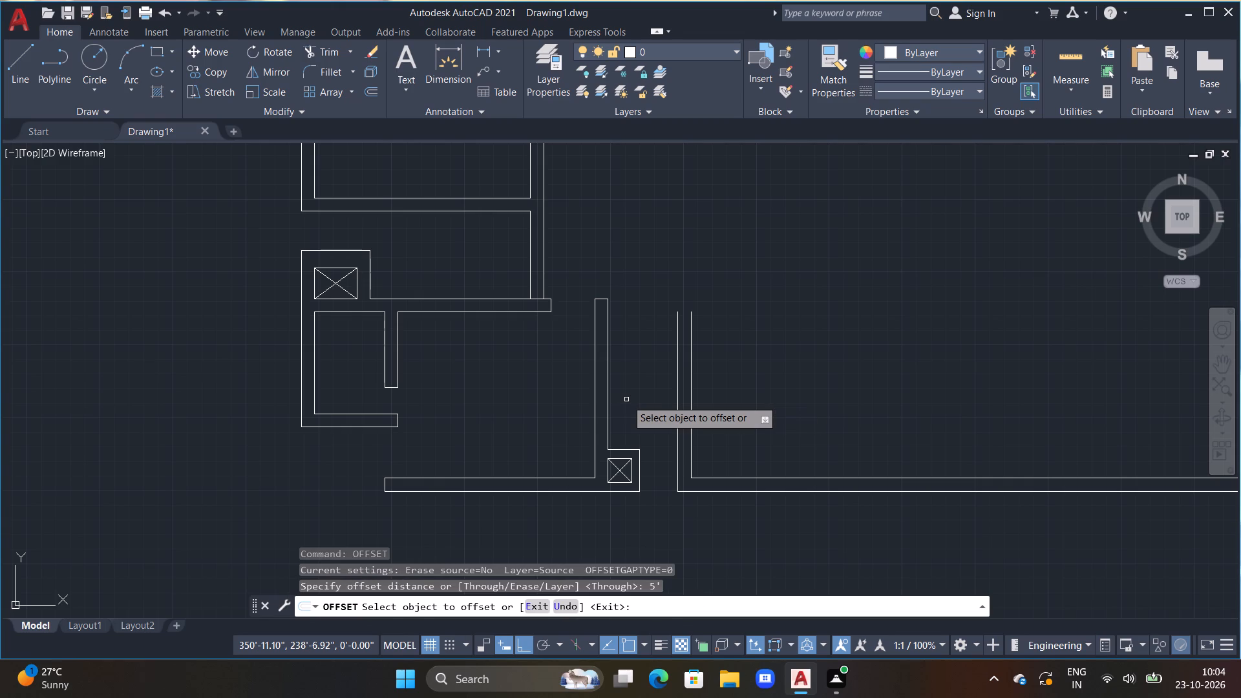
click(617, 447)
drag(617, 447, 619, 440)
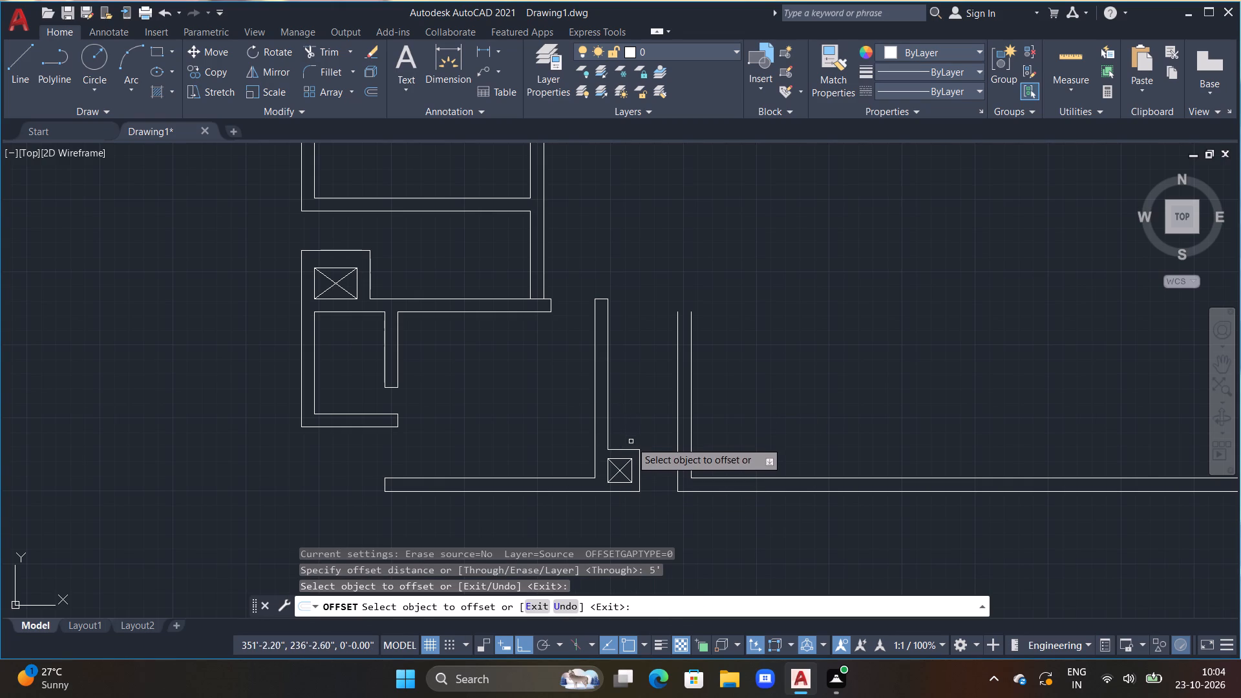
drag(637, 450, 633, 429)
click(631, 366)
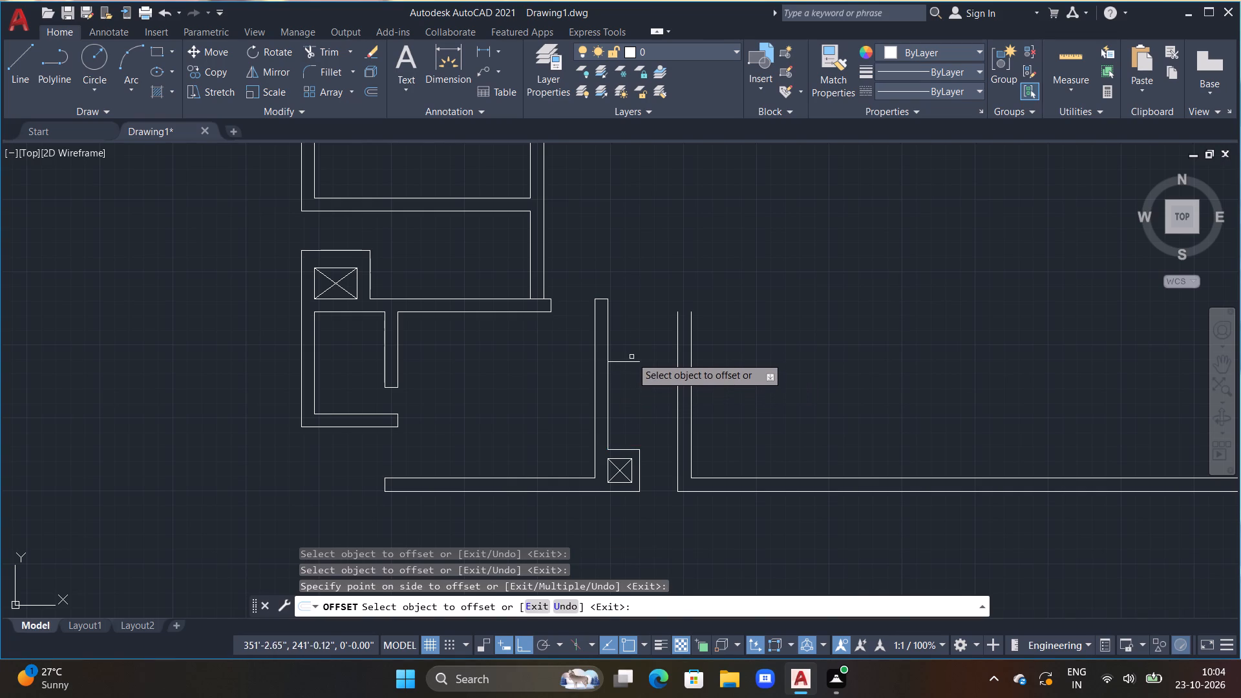
click(629, 363)
text(9")
key(Return)
key(Escape)
Extend the two offset lines east to the large room's wall, the lower to its west face and the upper to its east face.
text(ex)
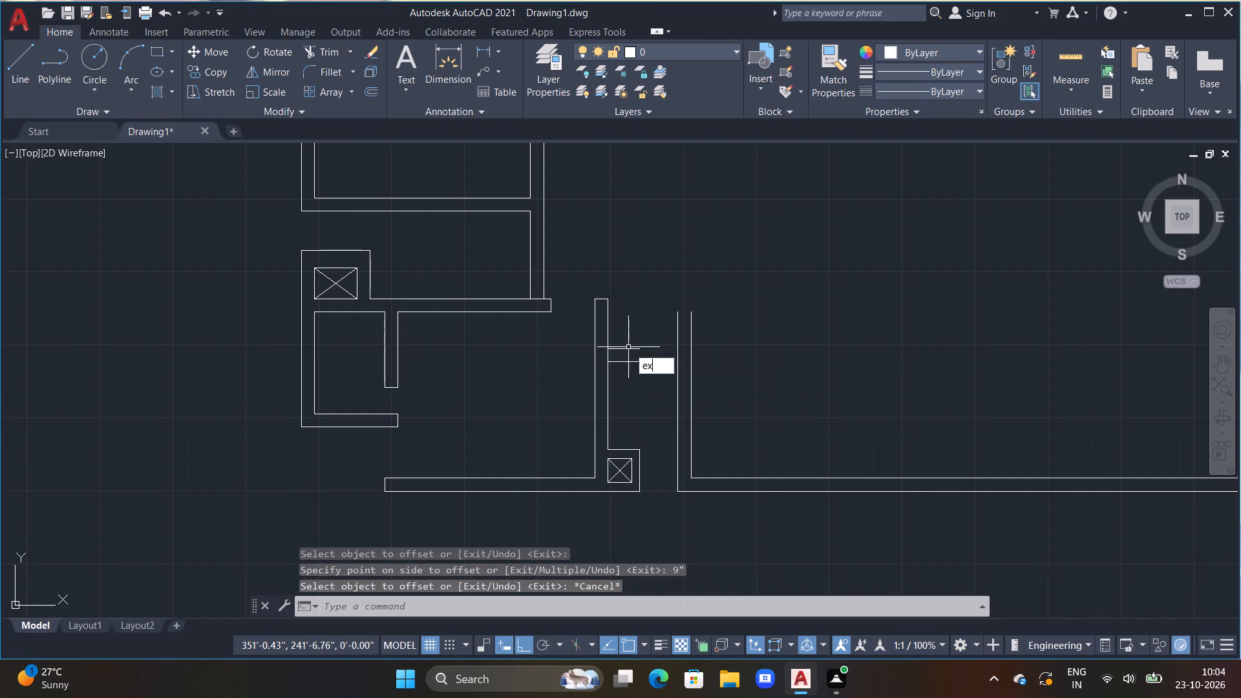
key(space)
double_click(629, 348)
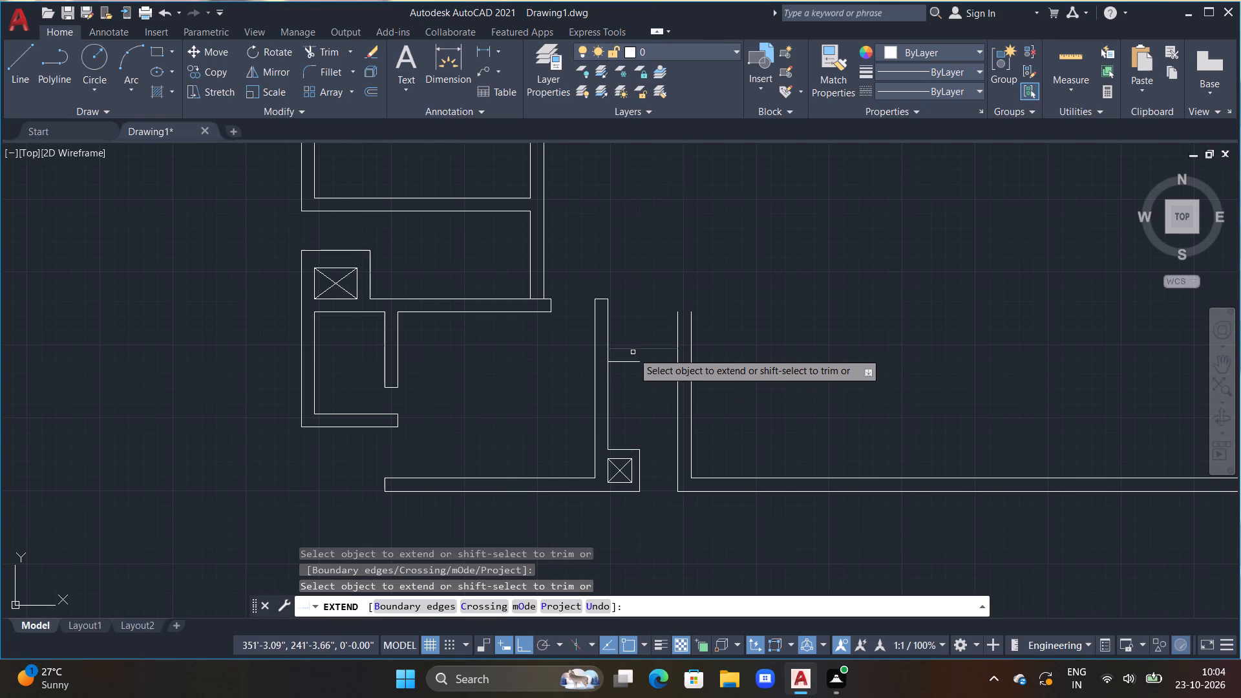
click(636, 363)
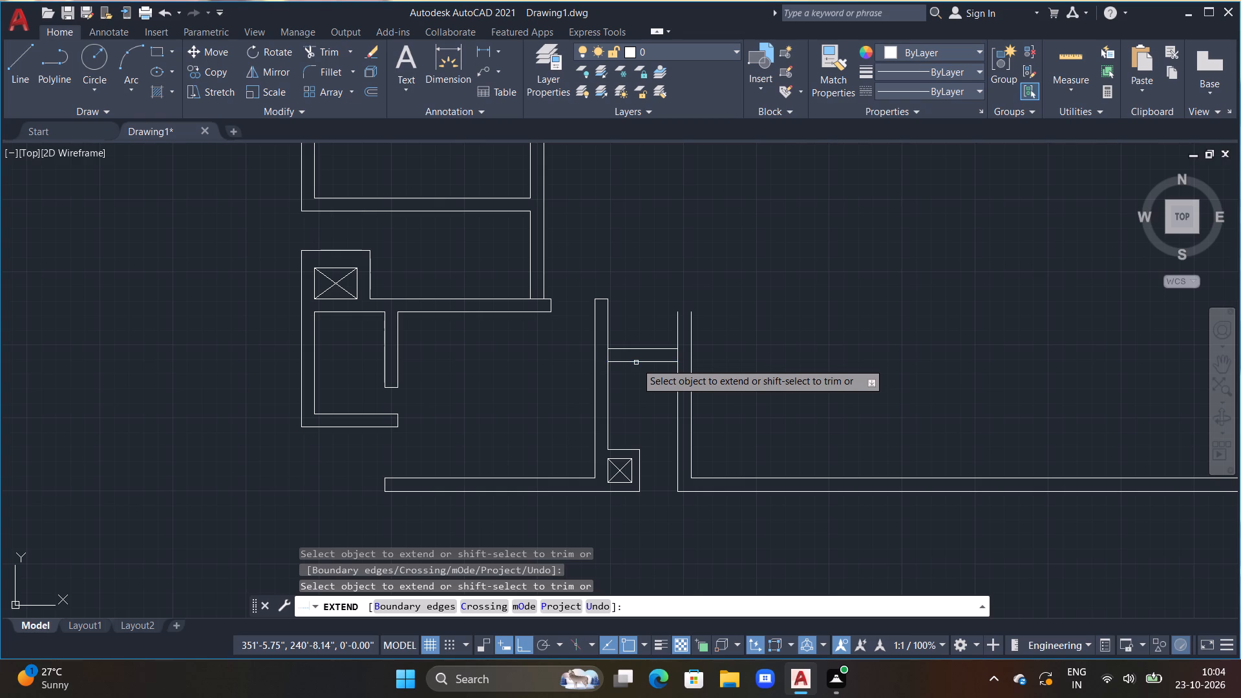
click(674, 349)
key(Escape)
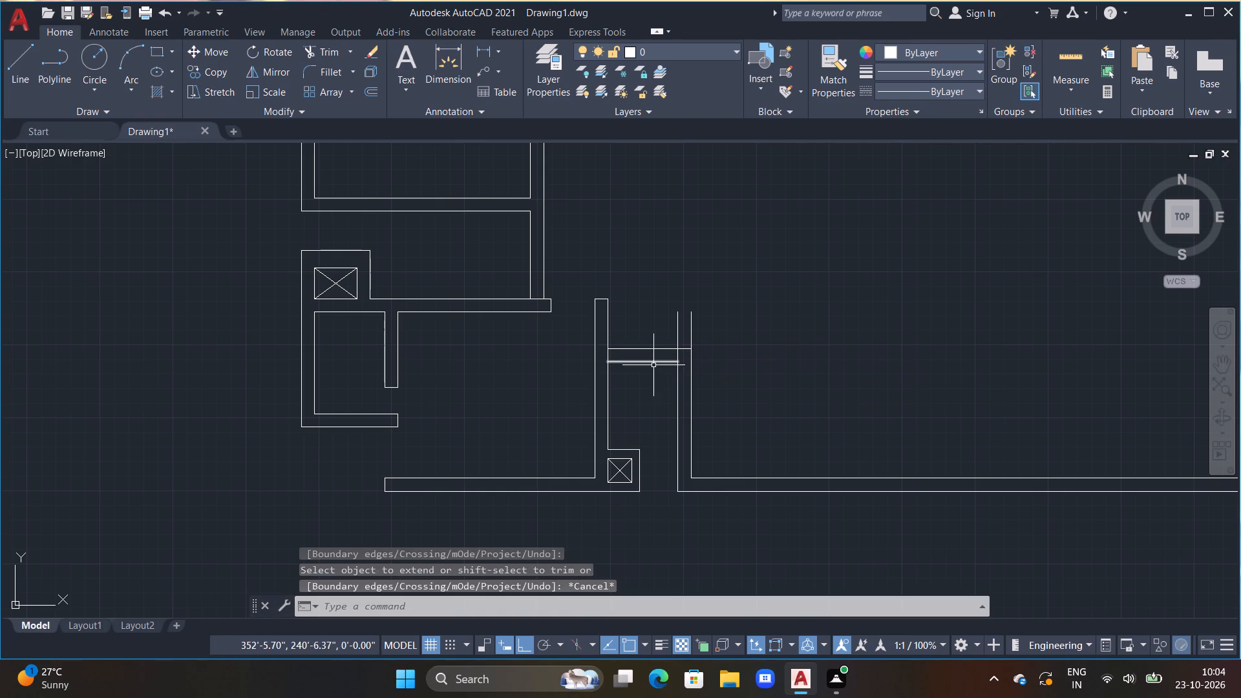
key(Escape)
Trim the west wall's line between the cross wall's two lines, and the east wall's two lines above the cross wall.
key(t)
key(r)
key(space)
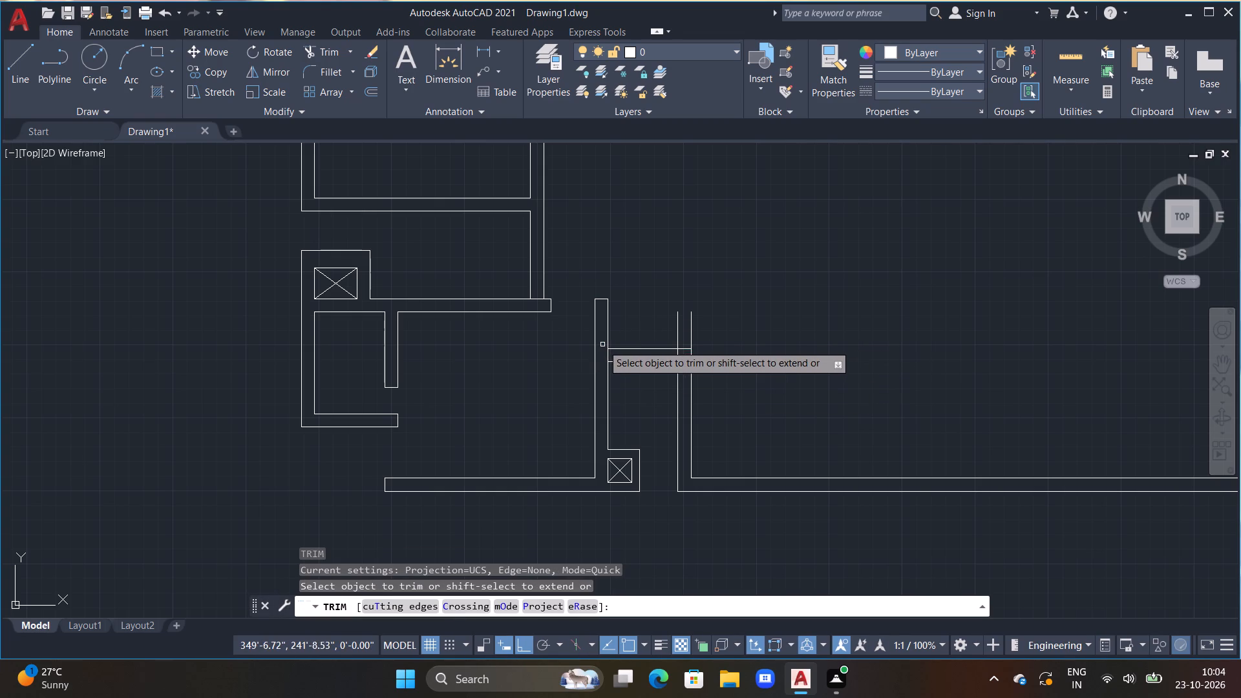
click(609, 356)
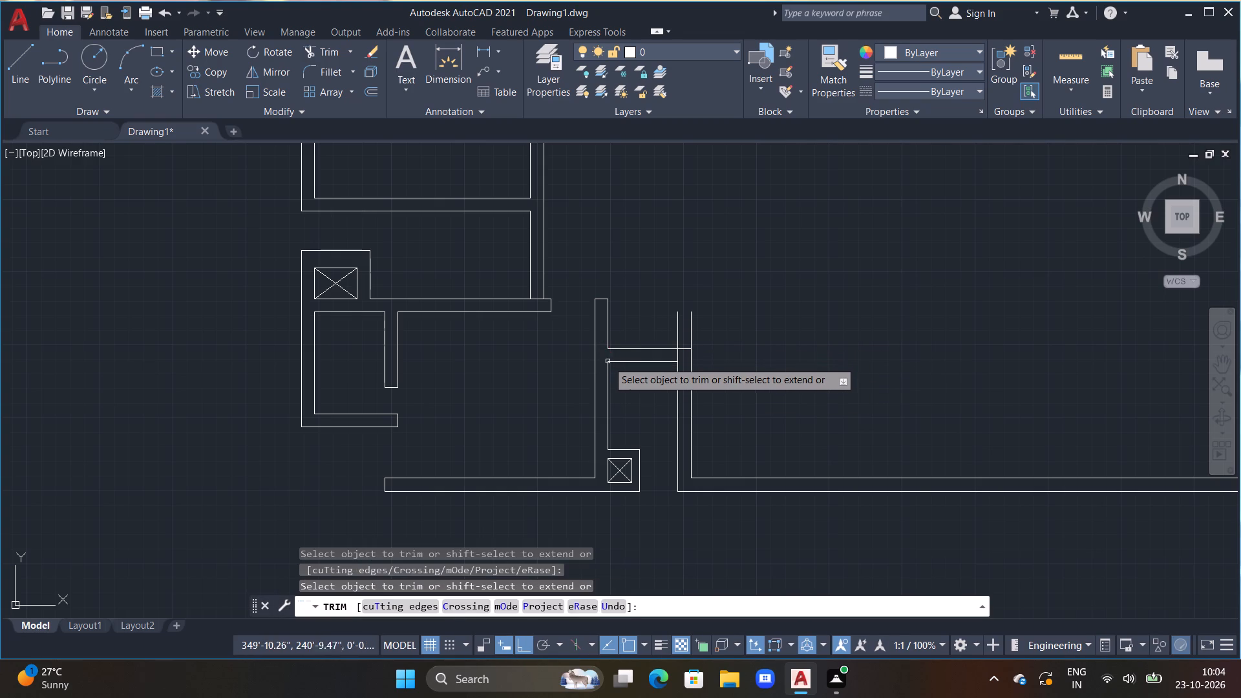
drag(665, 330, 714, 317)
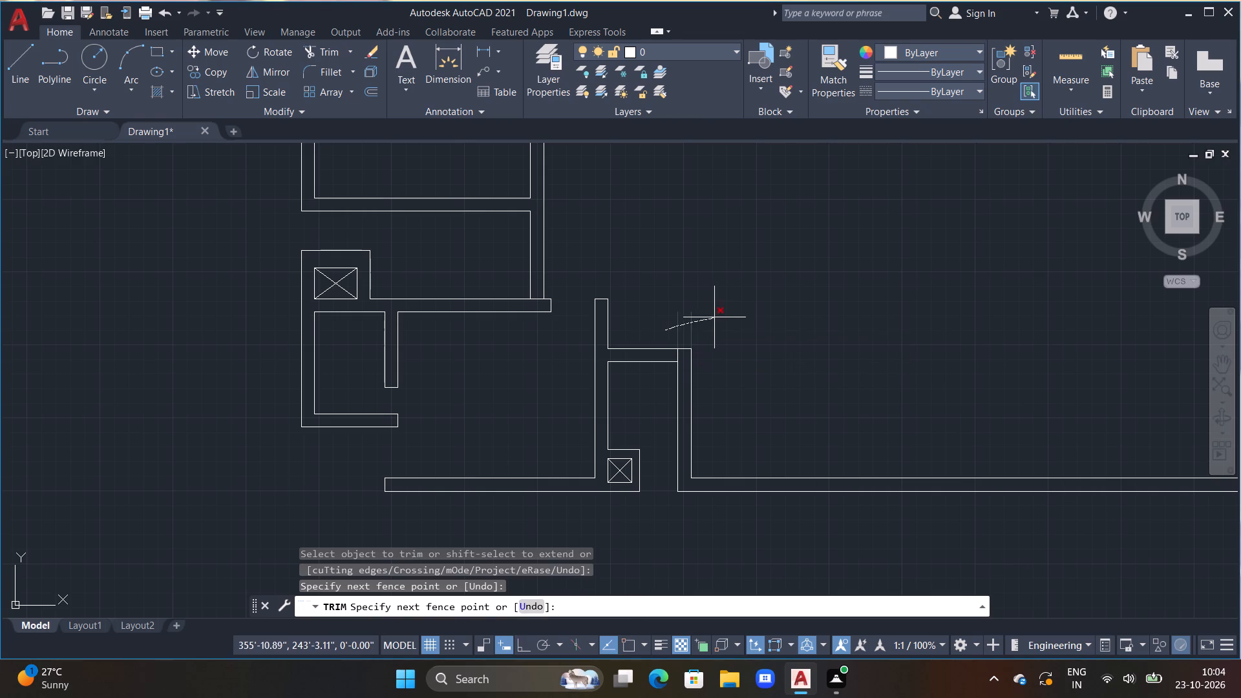
drag(714, 317, 721, 315)
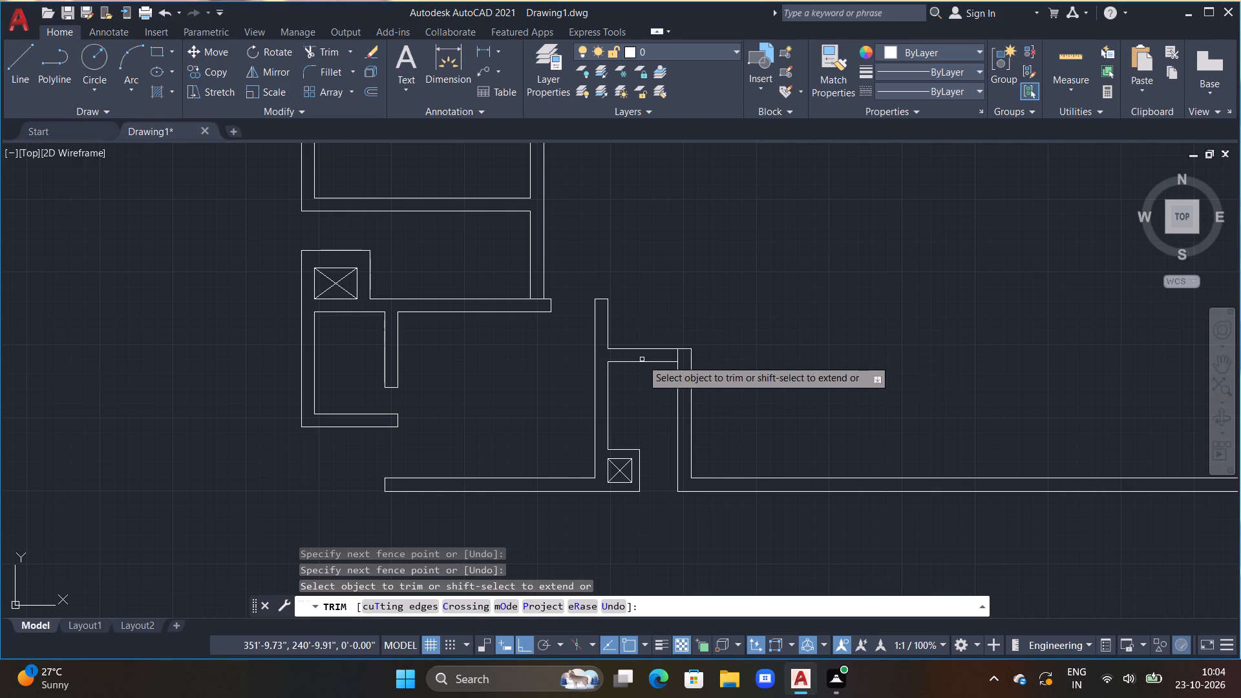
key(Escape)
key(Escape)
key(Escape)
key(Escape)
key(Escape)
key(Escape)
key(Escape)
key(Escape)
key(Escape)
key(Escape)
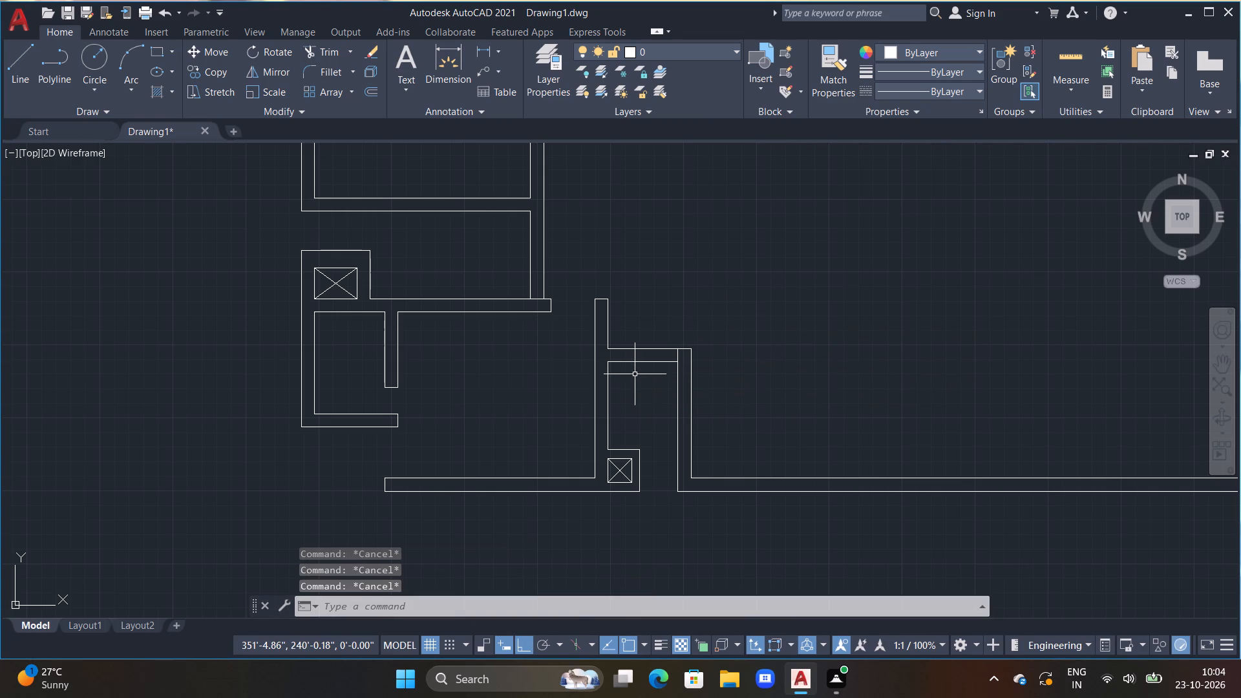
Offset the east wall's west face line 1'6" west, across the new cross wall.
text(off 1'6")
key(Return)
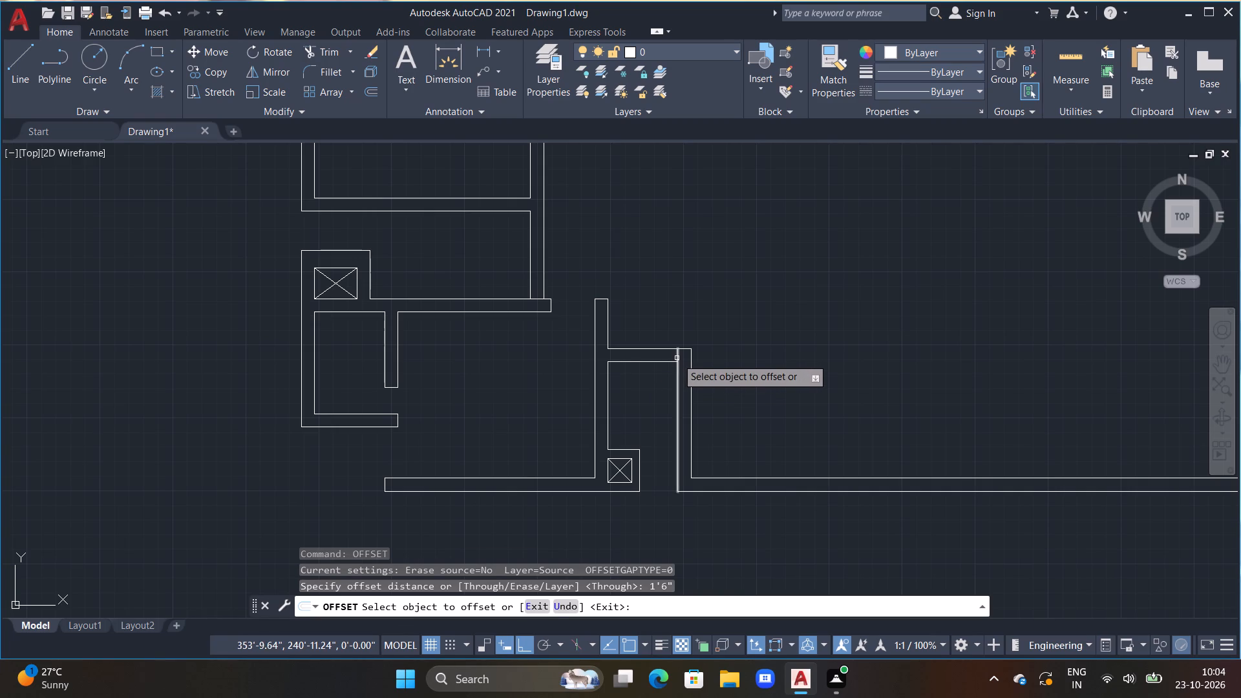
click(677, 358)
double_click(660, 364)
key(Escape)
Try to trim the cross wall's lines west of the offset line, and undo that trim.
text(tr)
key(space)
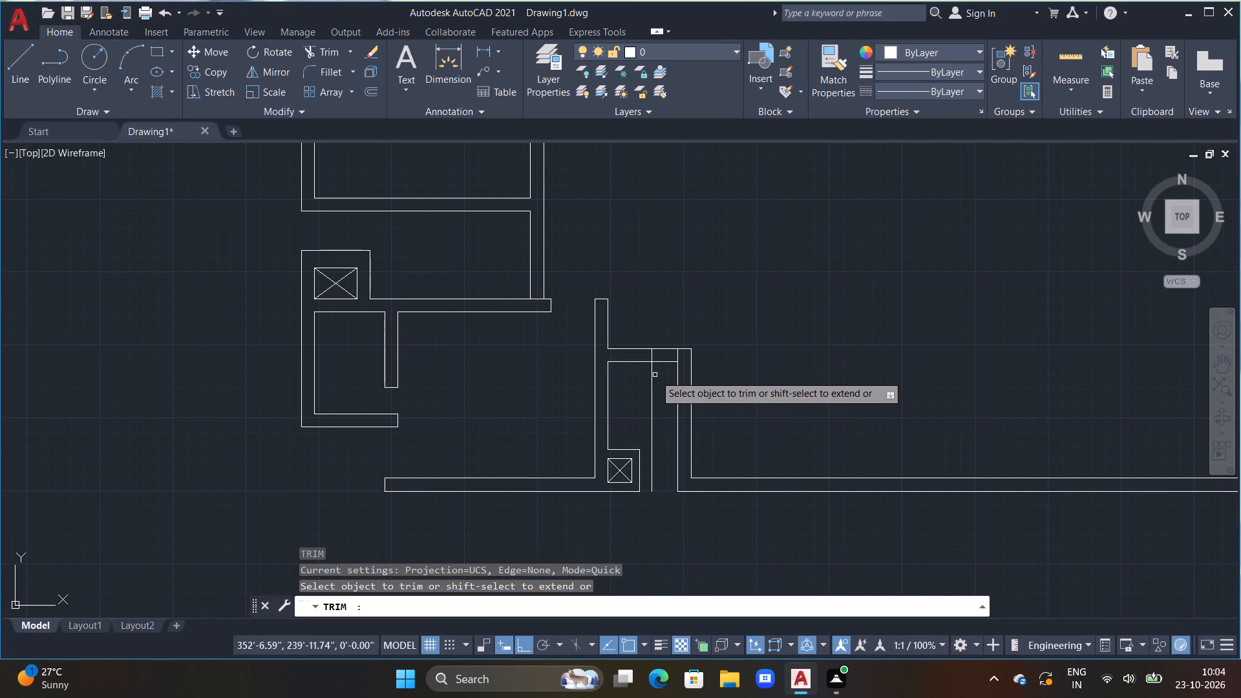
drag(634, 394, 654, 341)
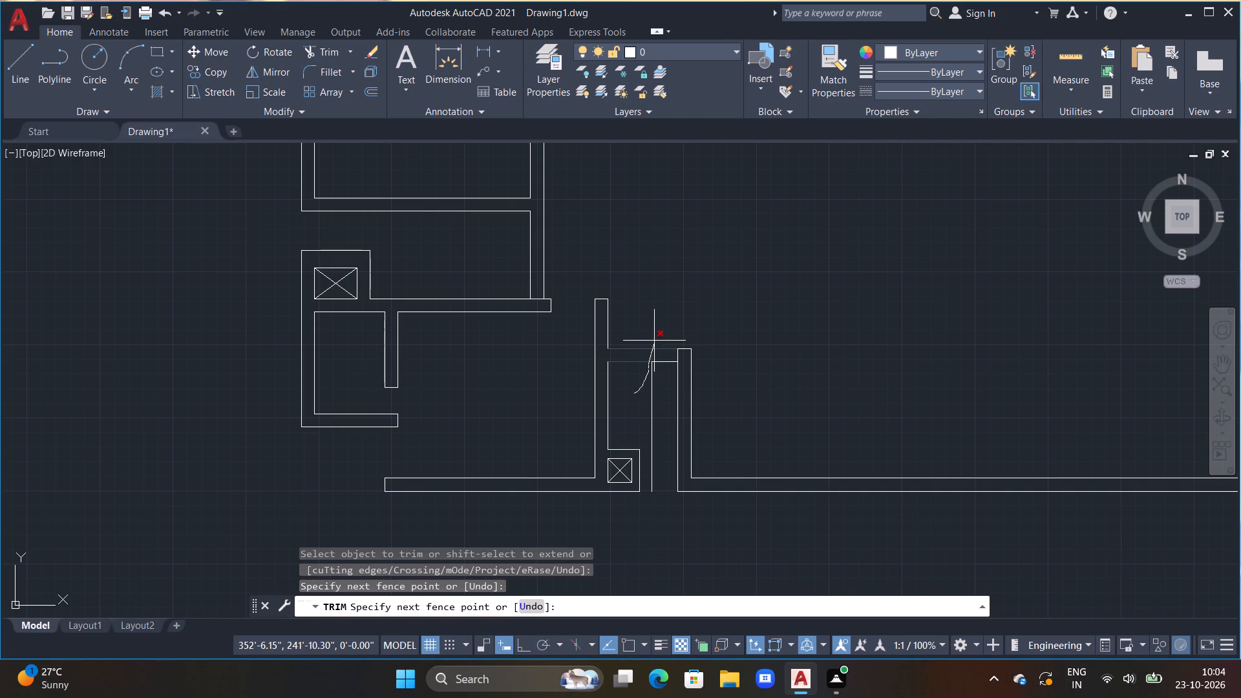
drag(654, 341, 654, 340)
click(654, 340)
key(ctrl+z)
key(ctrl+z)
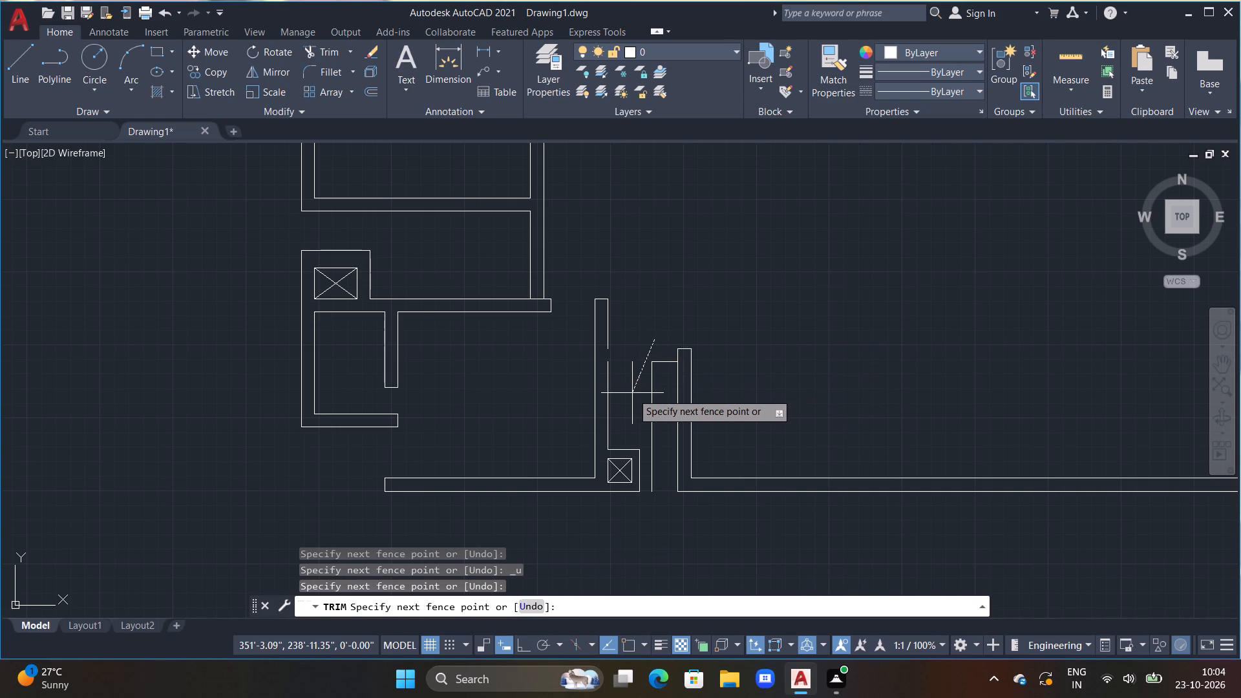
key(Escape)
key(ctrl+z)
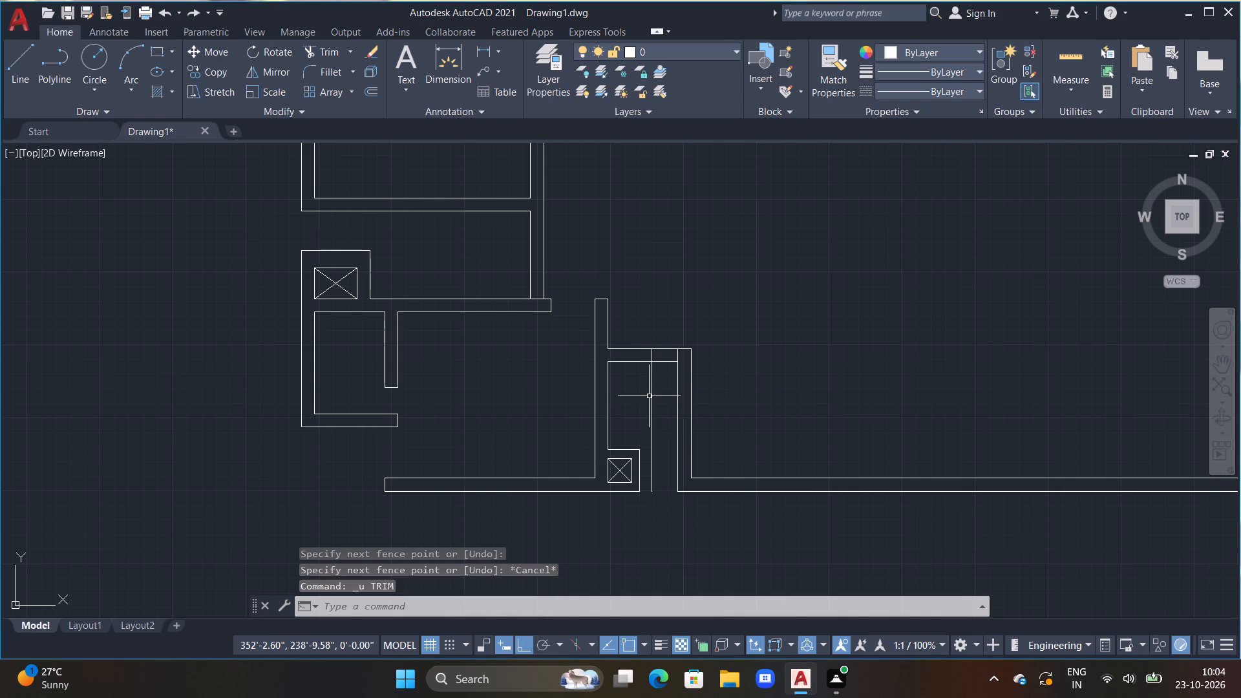
Cut the opening by trimming the cross wall's lines east of the offset line and the offset line below the wall.
text(tr)
key(space)
drag(660, 342, 661, 368)
click(660, 374)
click(644, 394)
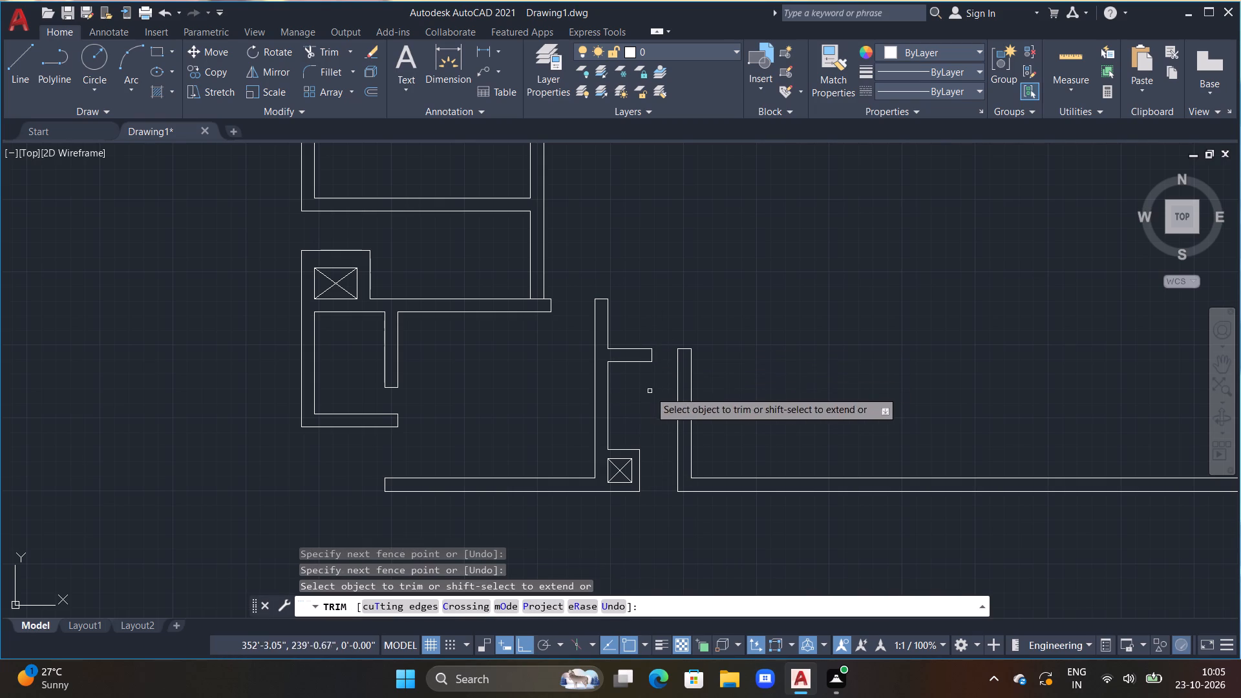
scroll(657, 275, down, 1)
middle_drag(791, 299, 721, 304)
scroll(601, 302, down, 1)
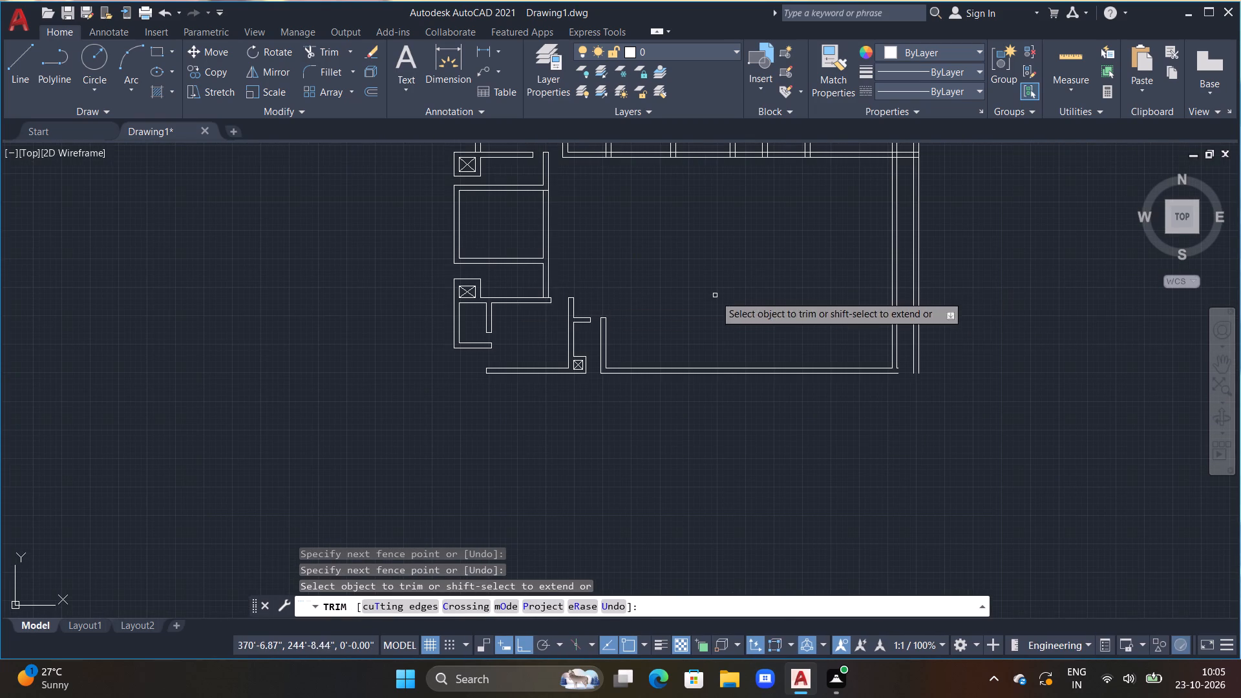
middle_drag(710, 296, 566, 299)
key(Escape)
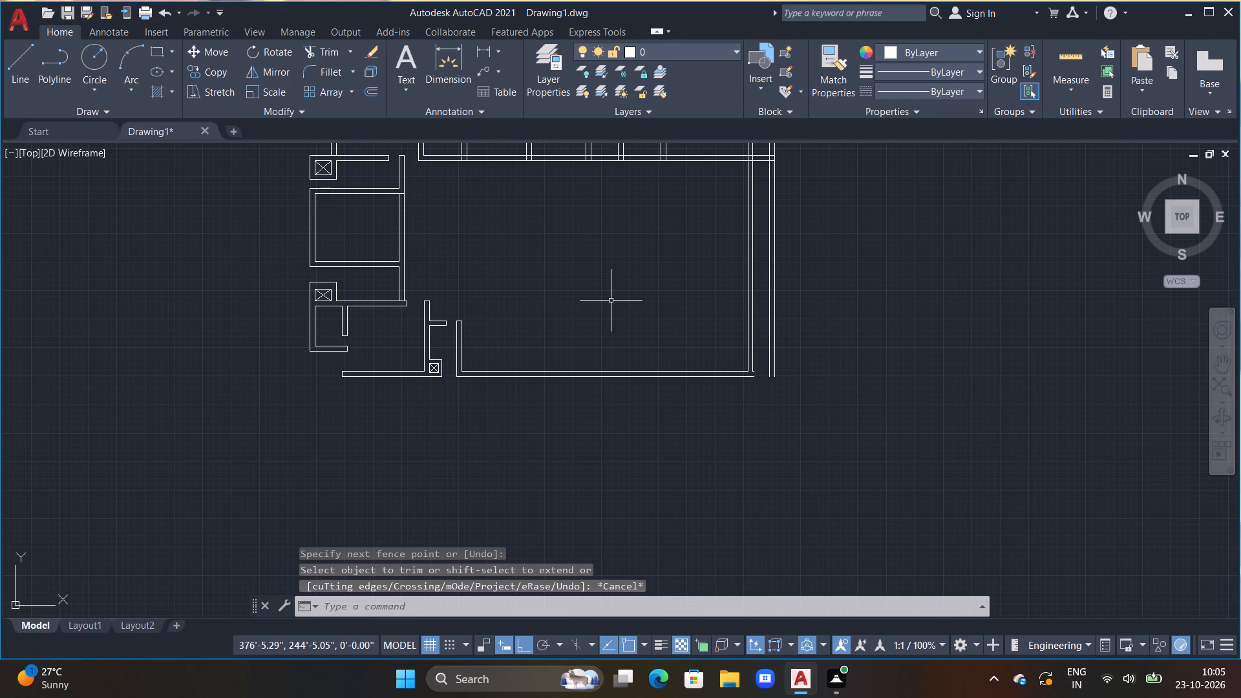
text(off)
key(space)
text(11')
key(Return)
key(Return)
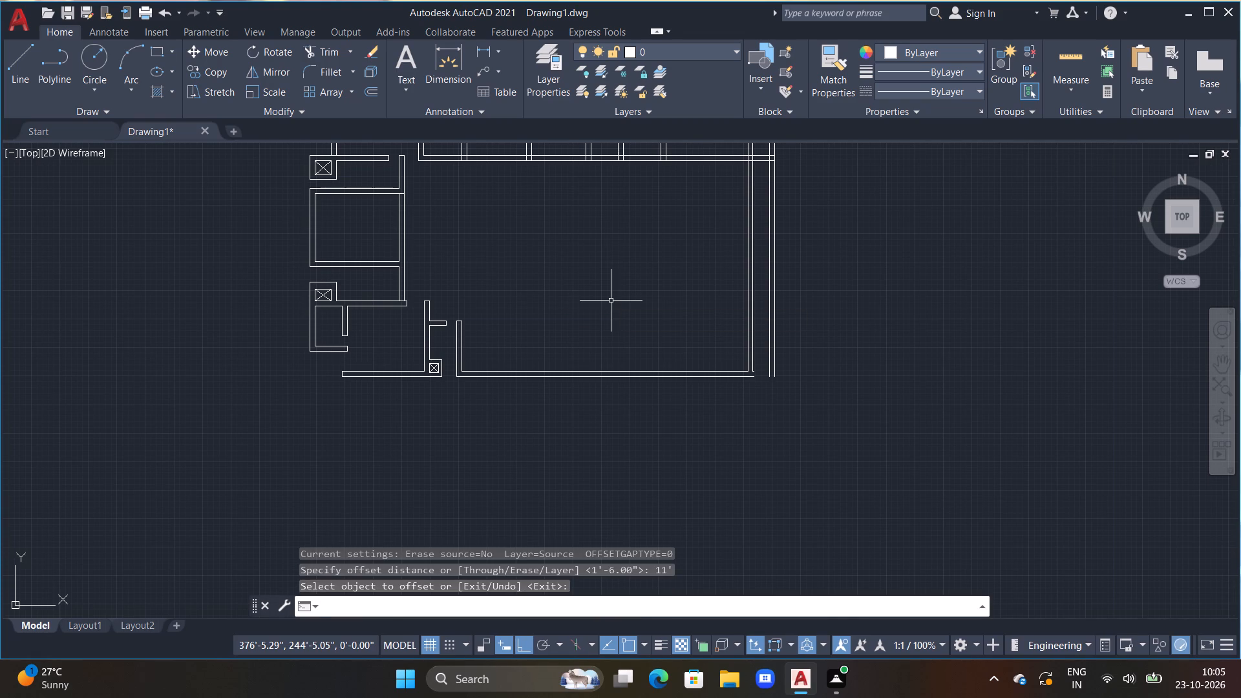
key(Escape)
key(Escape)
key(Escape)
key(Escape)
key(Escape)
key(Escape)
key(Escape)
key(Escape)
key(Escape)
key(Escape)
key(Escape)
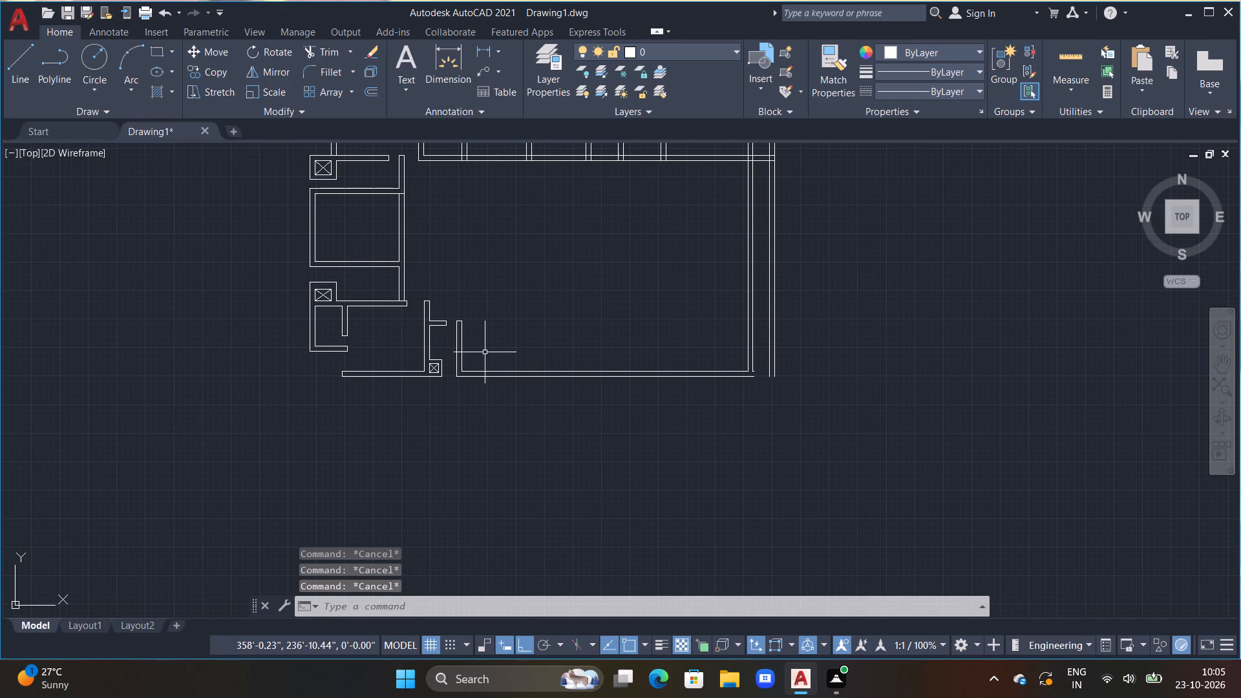
Offset the inner line of the short wall east of the small crossed shaft 11' to the east.
text(off 11')
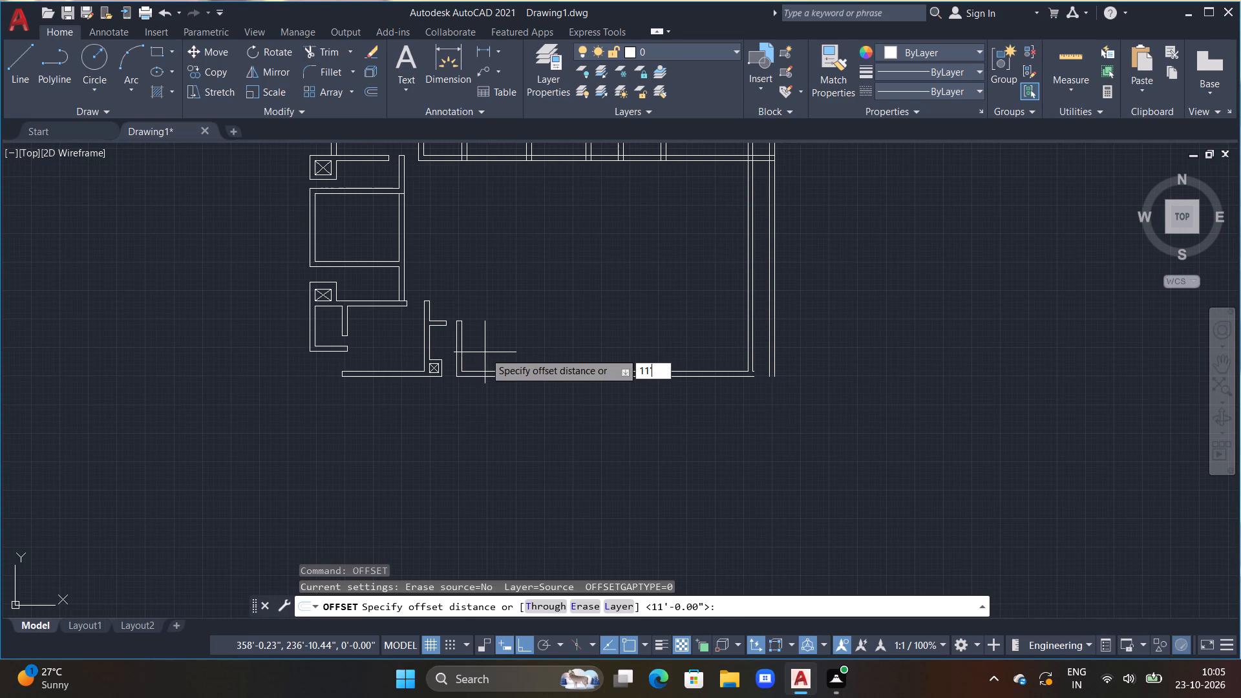
key(Return)
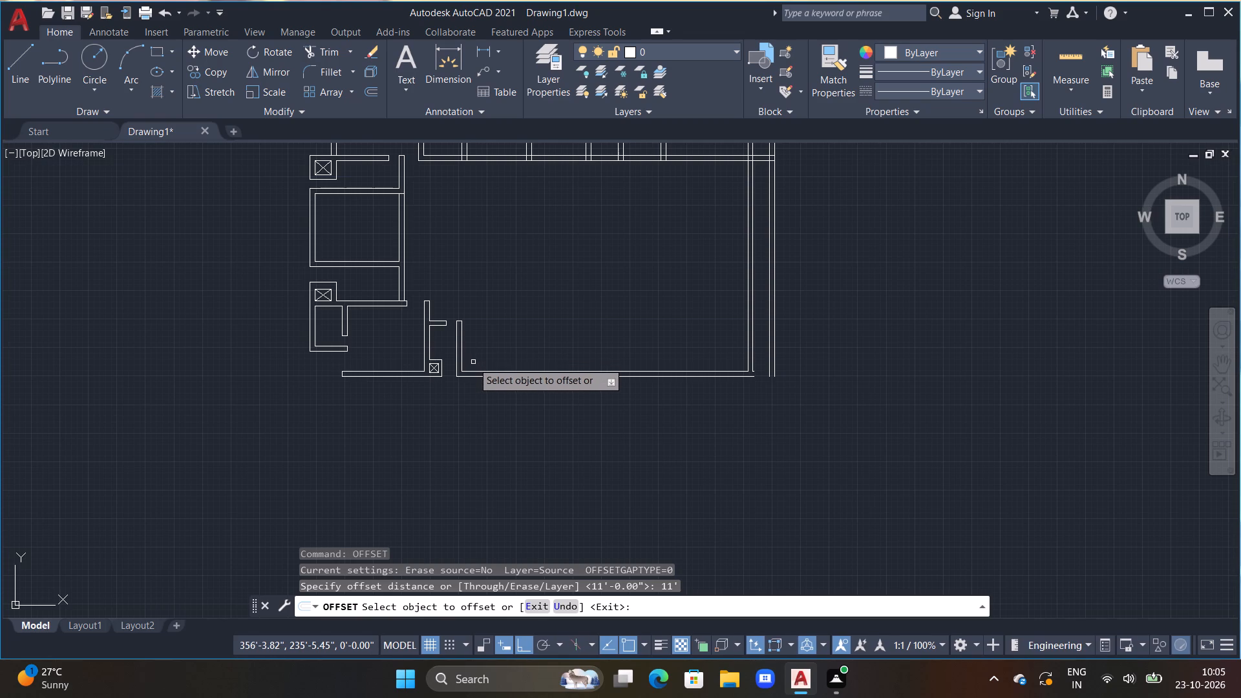
click(463, 361)
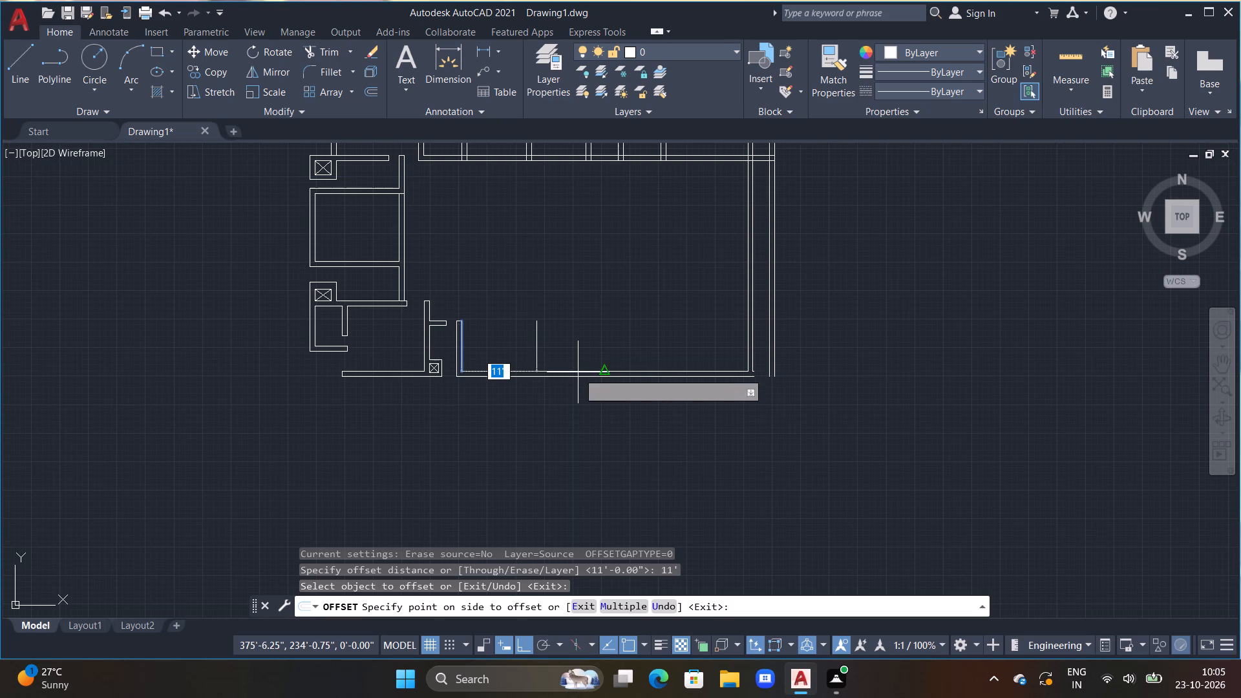
double_click(578, 372)
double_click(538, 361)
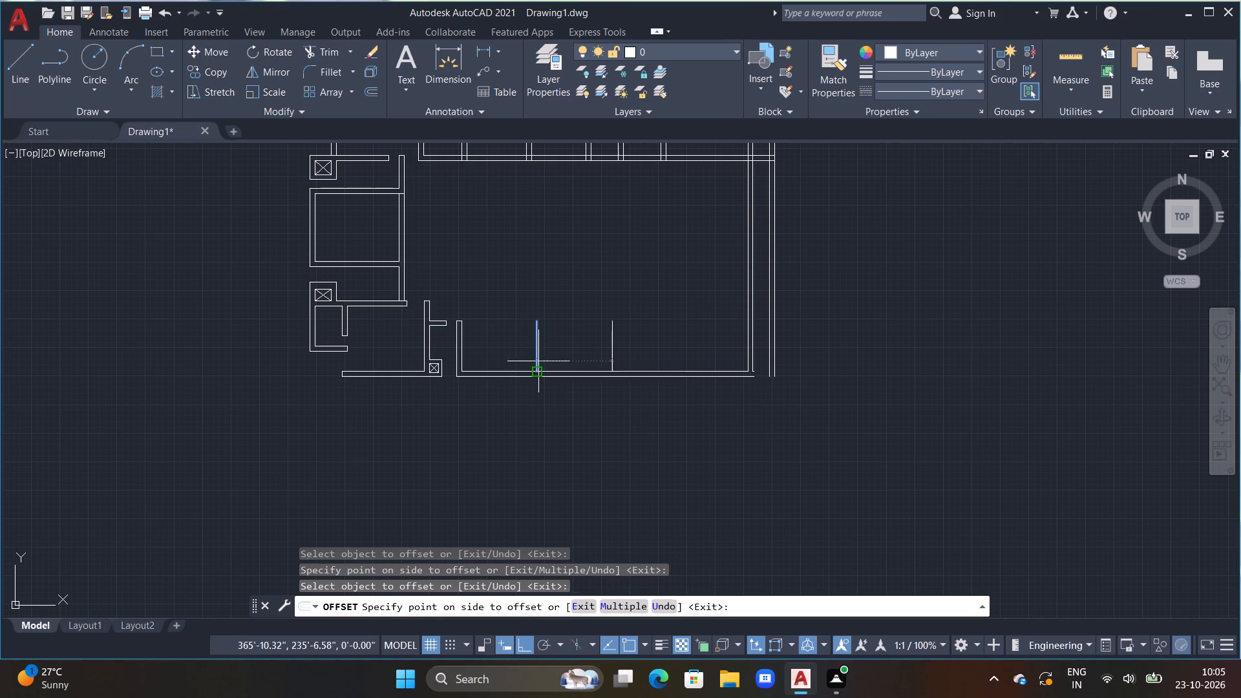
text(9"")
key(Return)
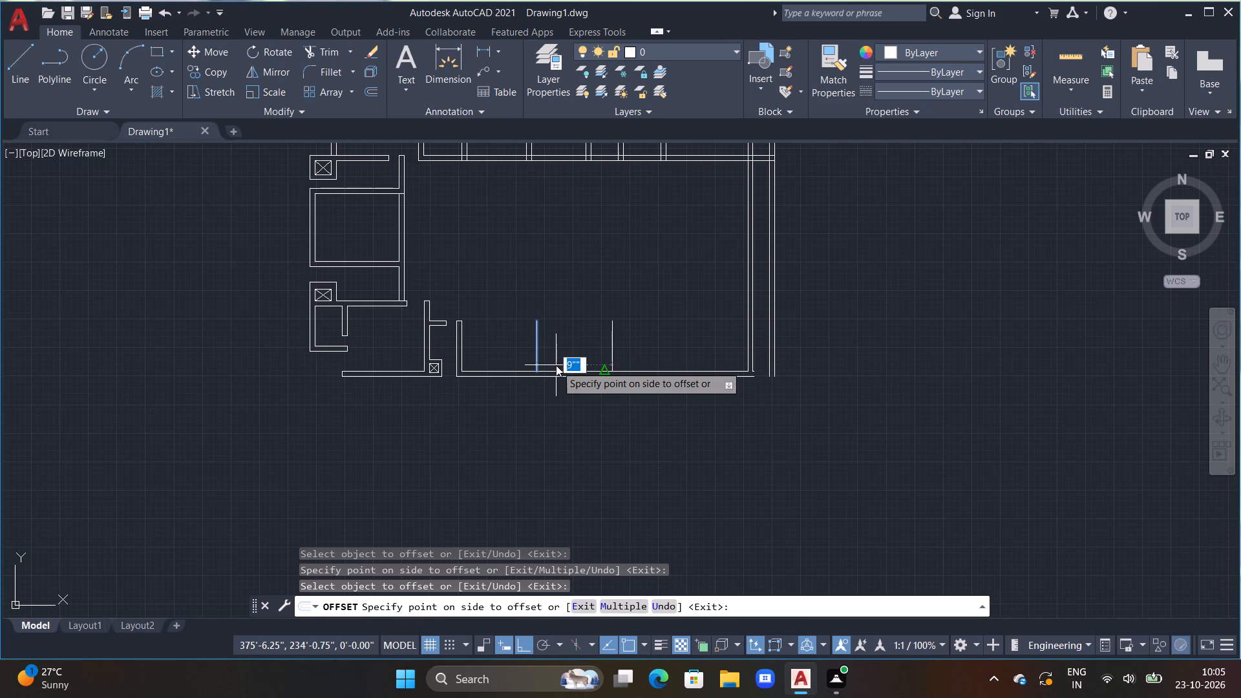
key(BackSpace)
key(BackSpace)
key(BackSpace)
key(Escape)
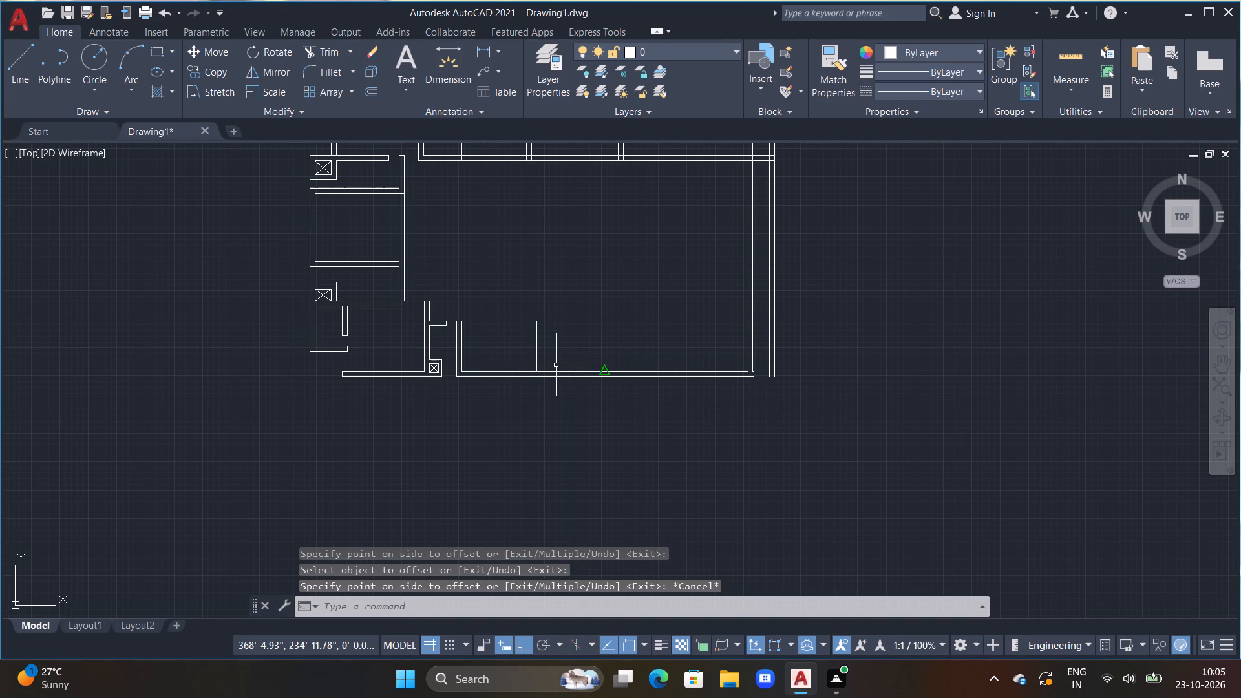
Offset the new vertical line 9" east to form the room's east wall.
text(off 9")
key(Return)
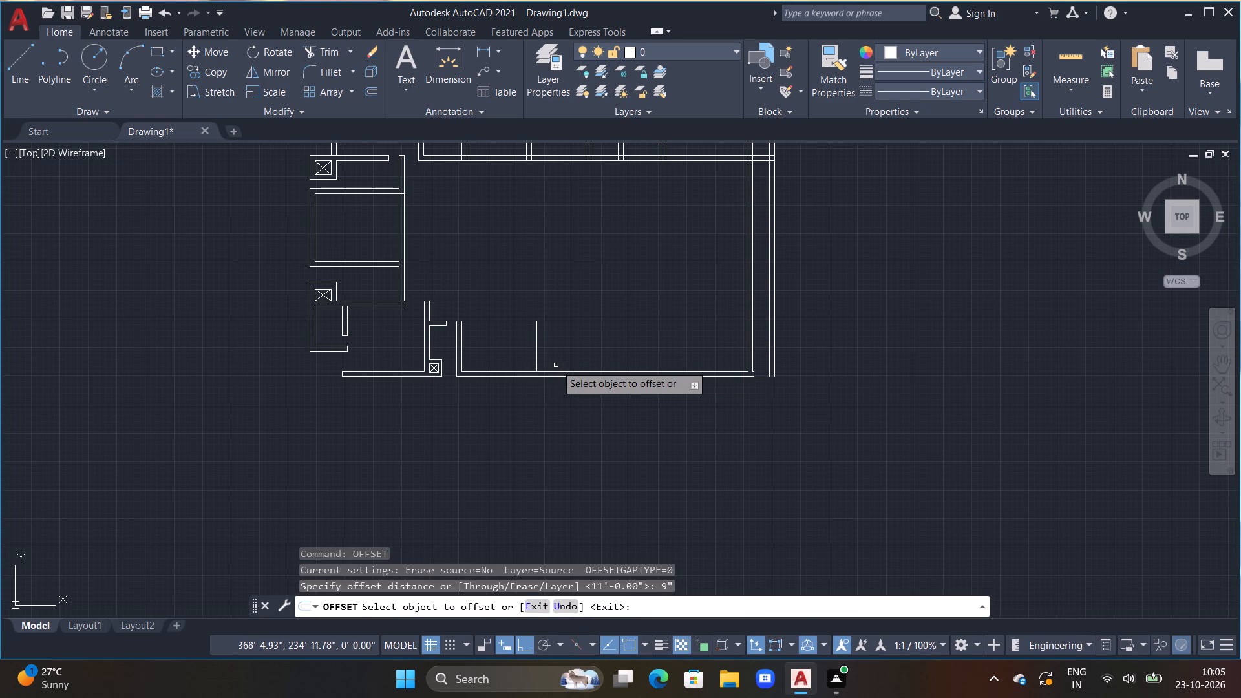
click(537, 355)
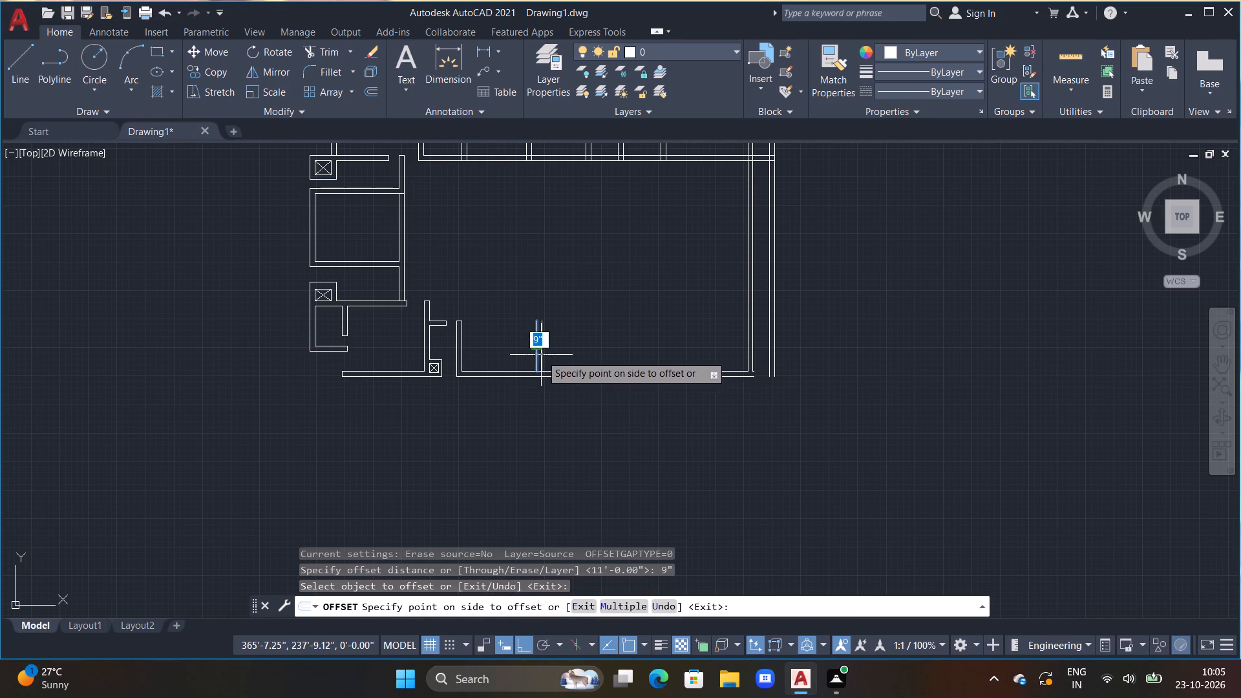
click(547, 355)
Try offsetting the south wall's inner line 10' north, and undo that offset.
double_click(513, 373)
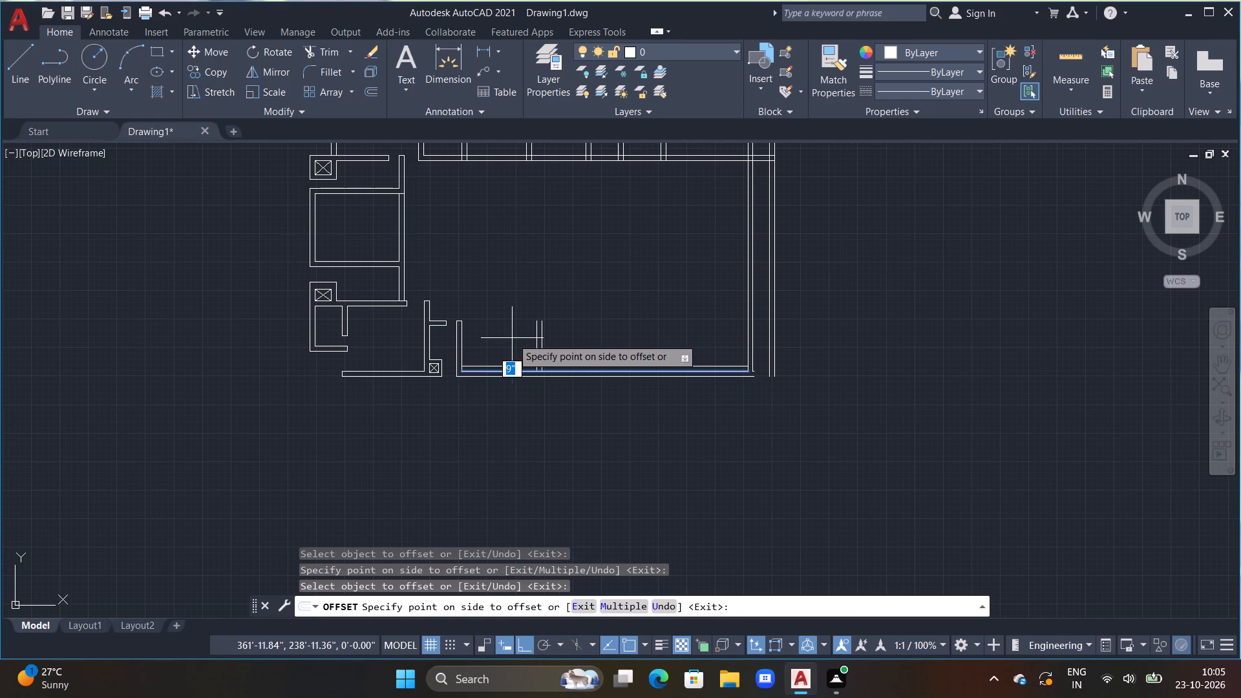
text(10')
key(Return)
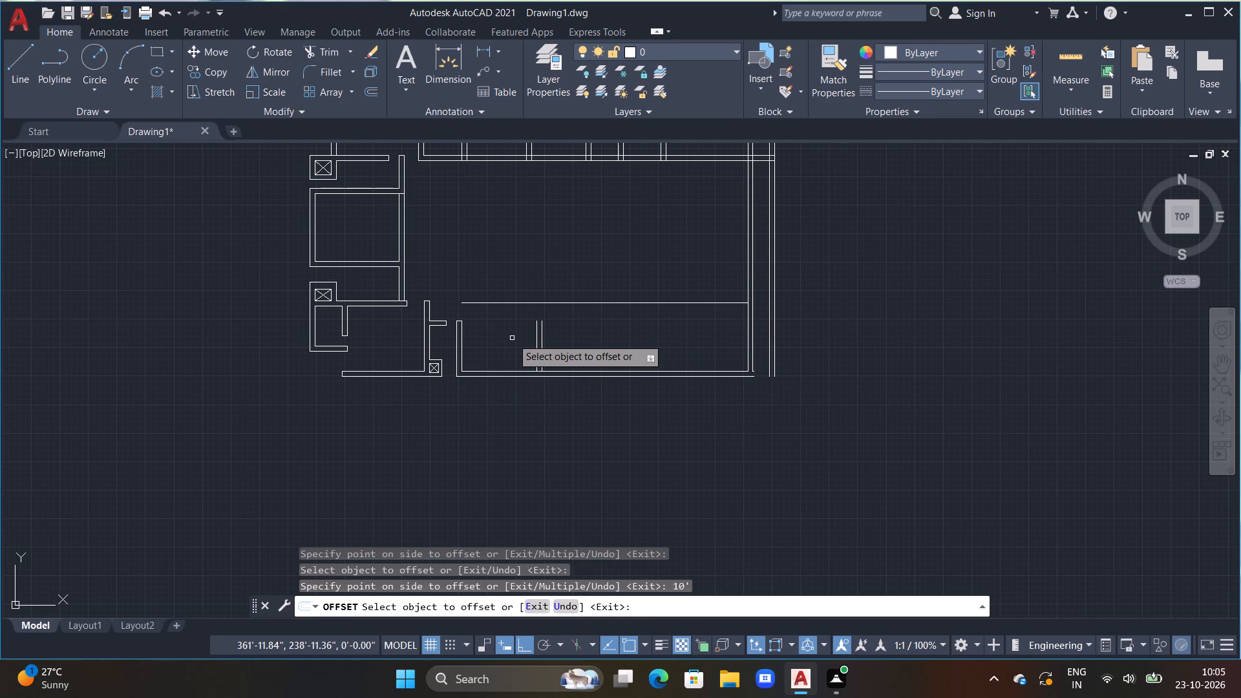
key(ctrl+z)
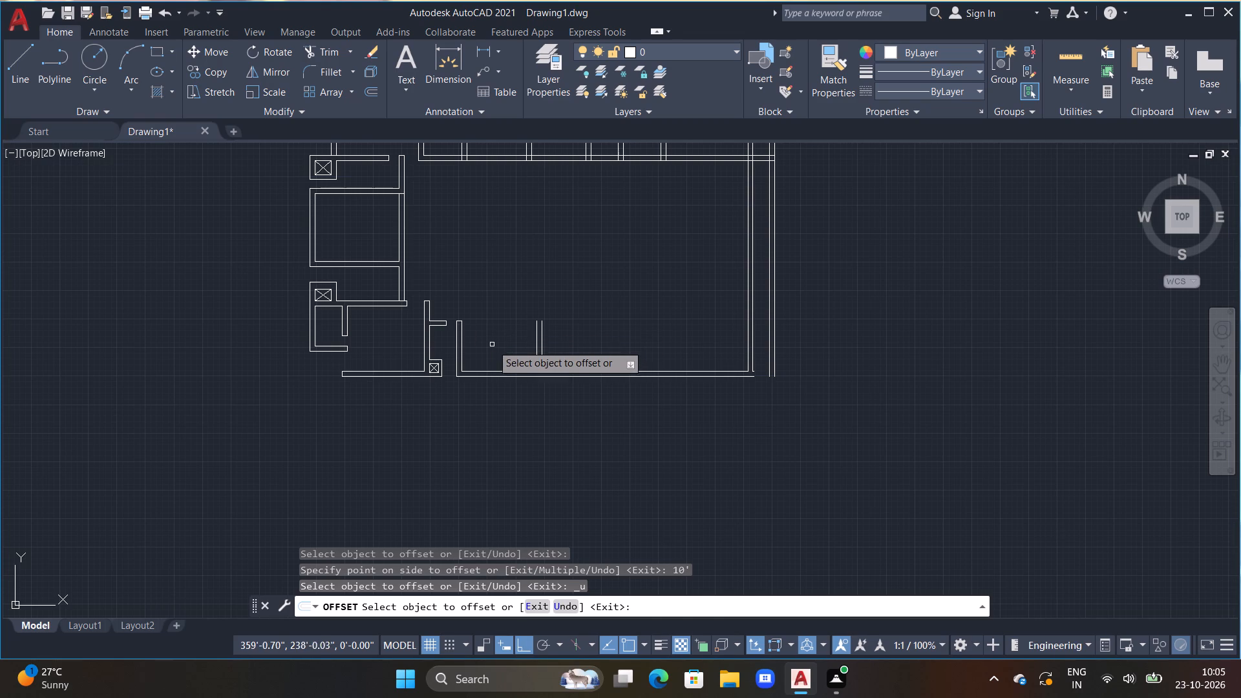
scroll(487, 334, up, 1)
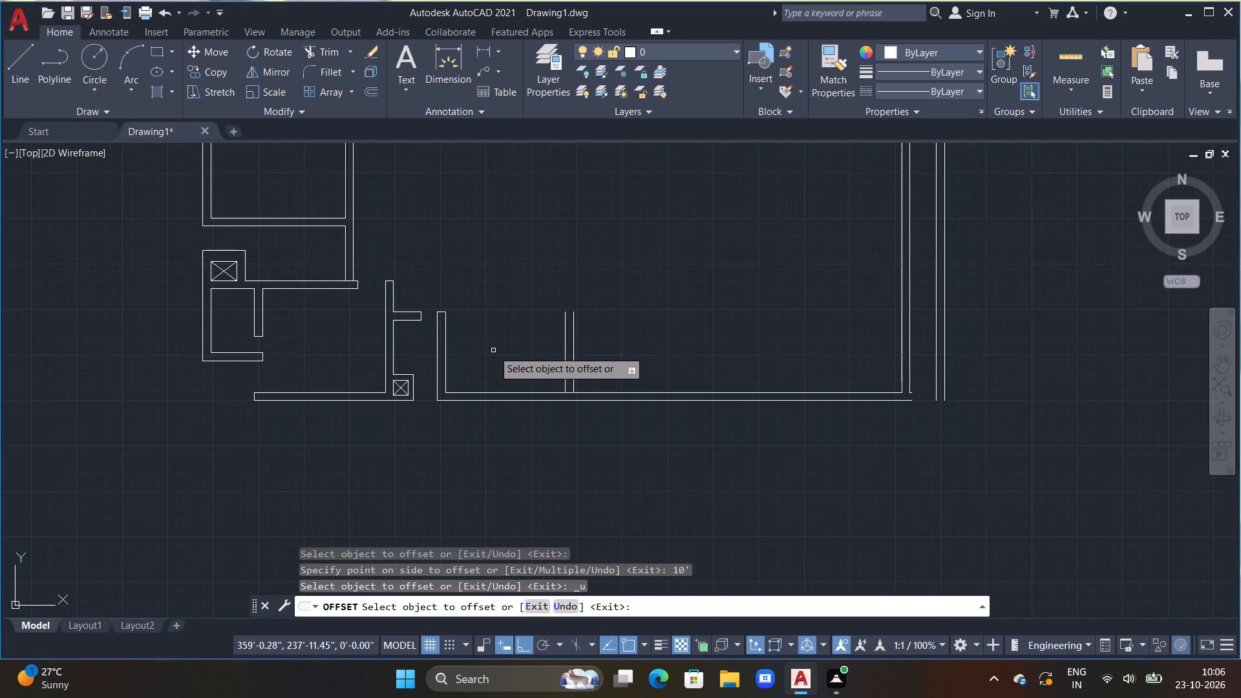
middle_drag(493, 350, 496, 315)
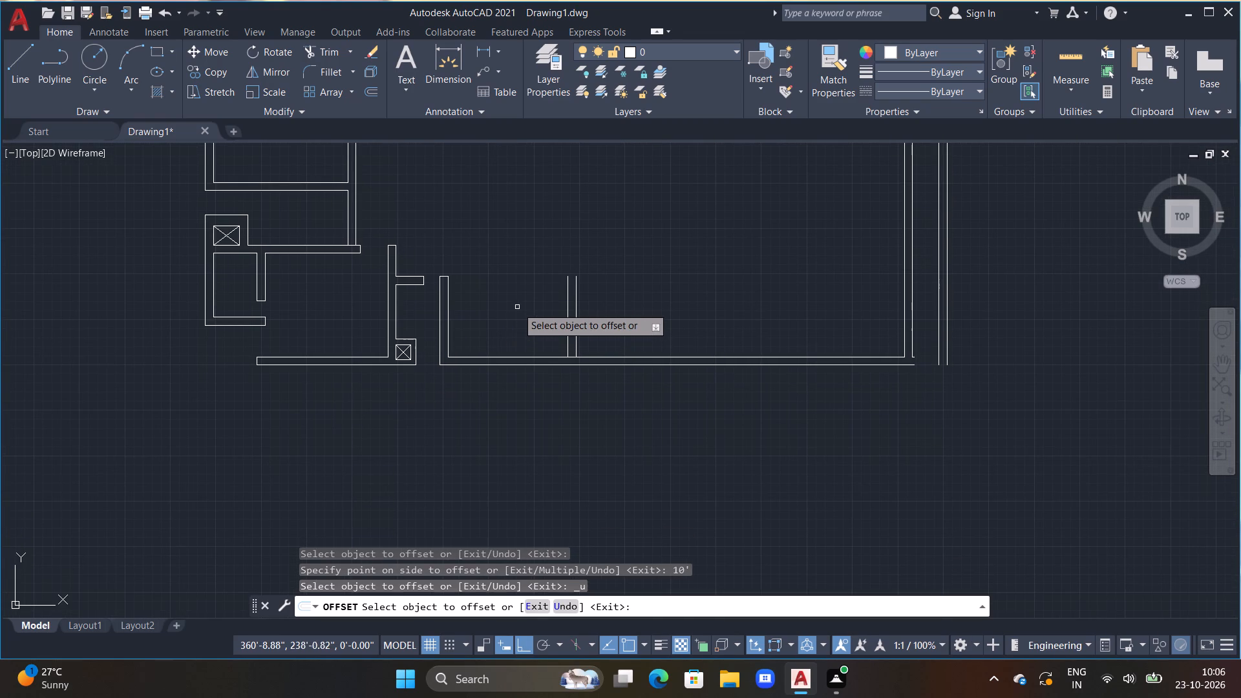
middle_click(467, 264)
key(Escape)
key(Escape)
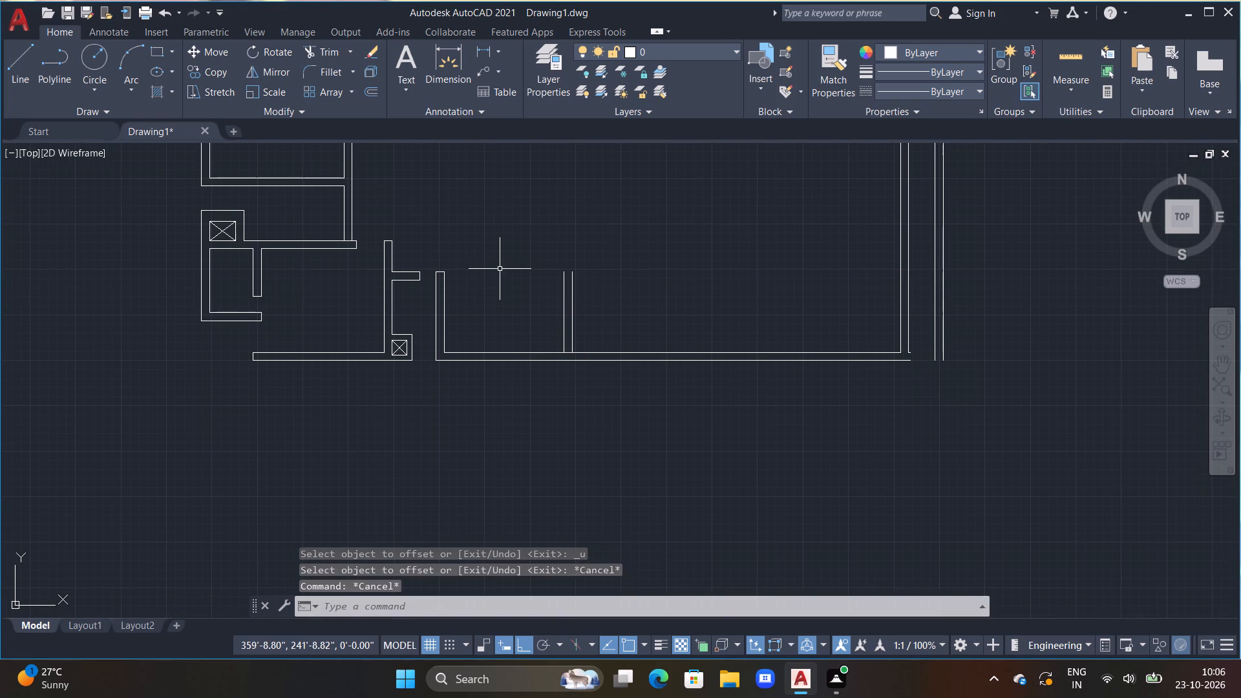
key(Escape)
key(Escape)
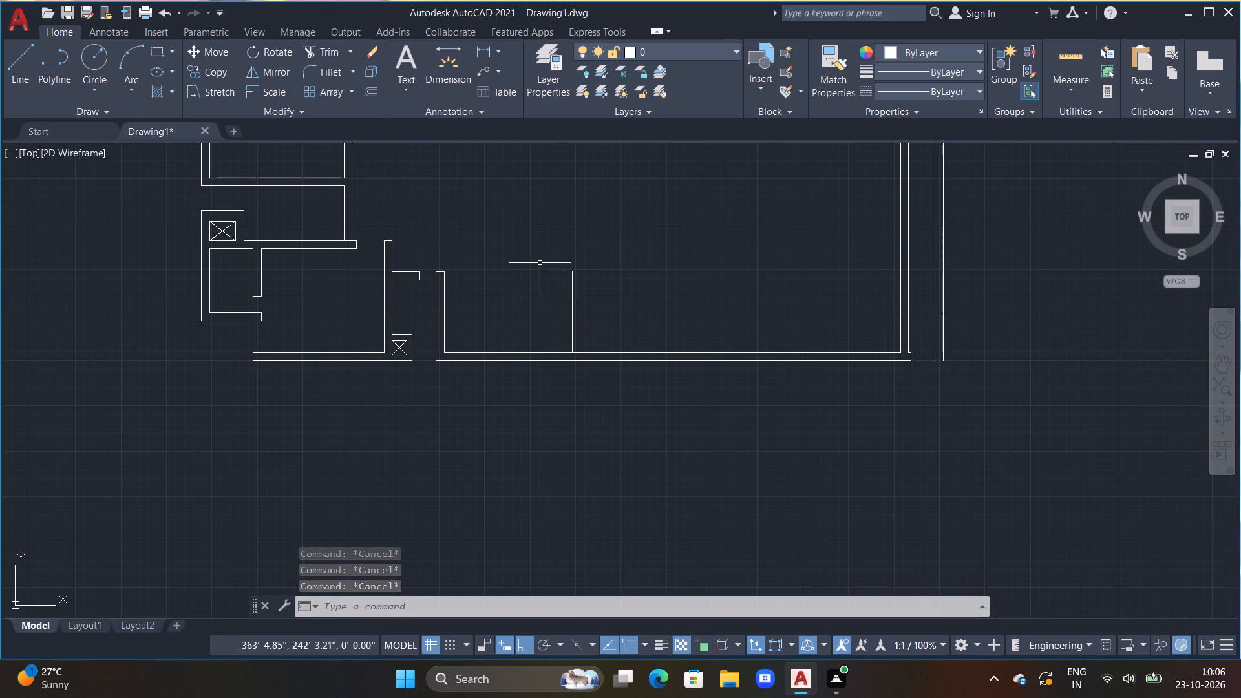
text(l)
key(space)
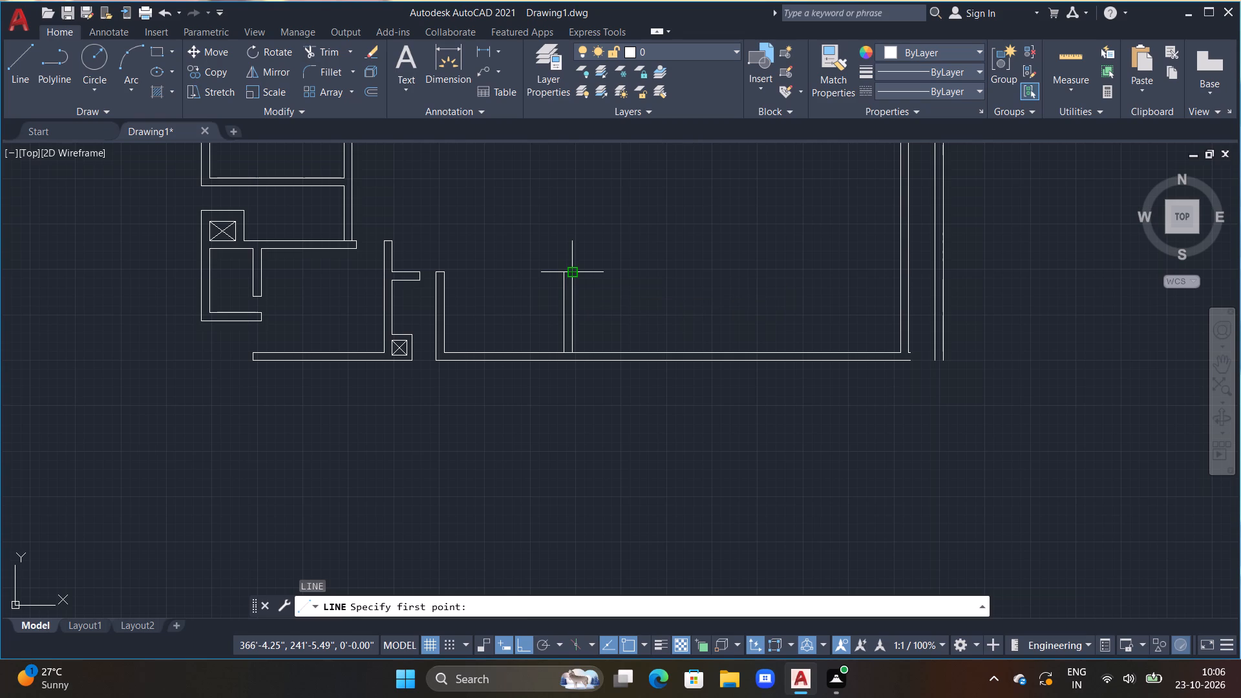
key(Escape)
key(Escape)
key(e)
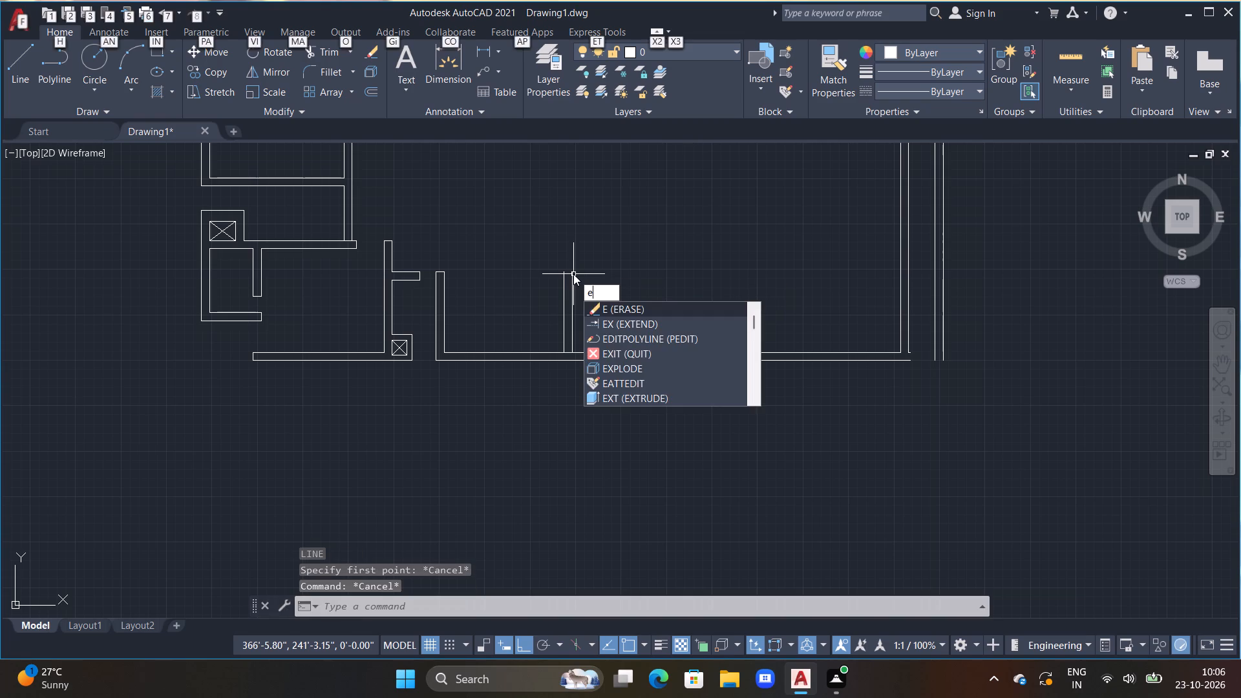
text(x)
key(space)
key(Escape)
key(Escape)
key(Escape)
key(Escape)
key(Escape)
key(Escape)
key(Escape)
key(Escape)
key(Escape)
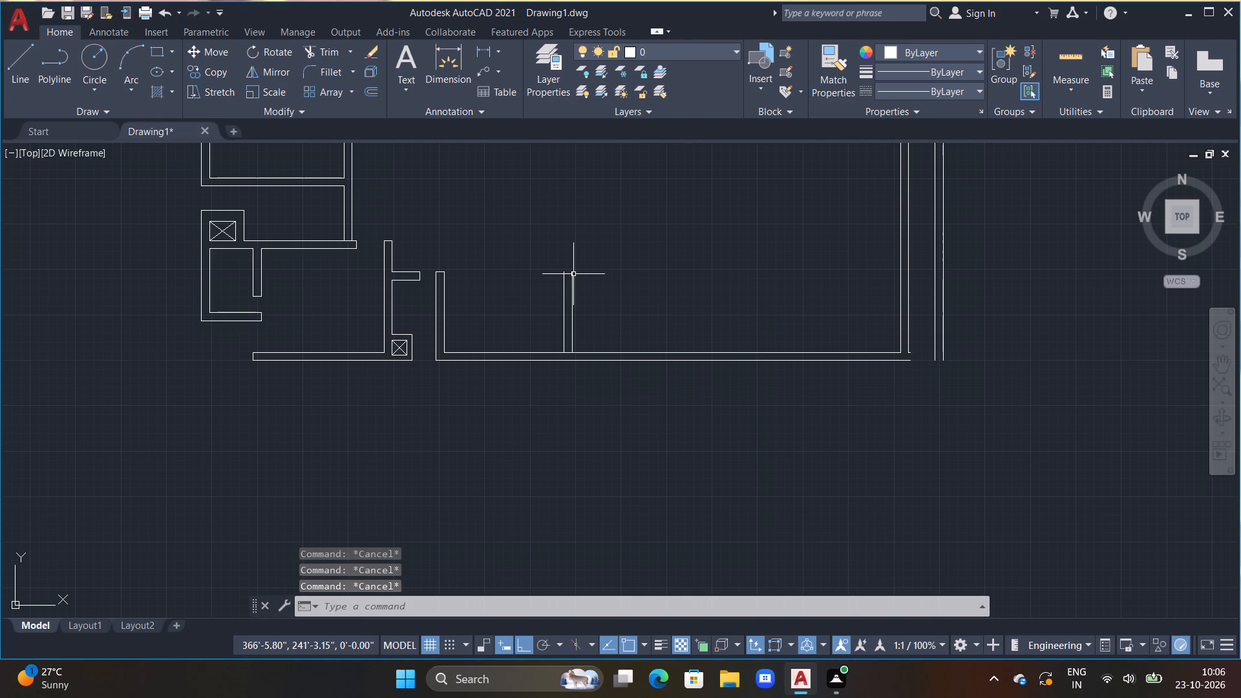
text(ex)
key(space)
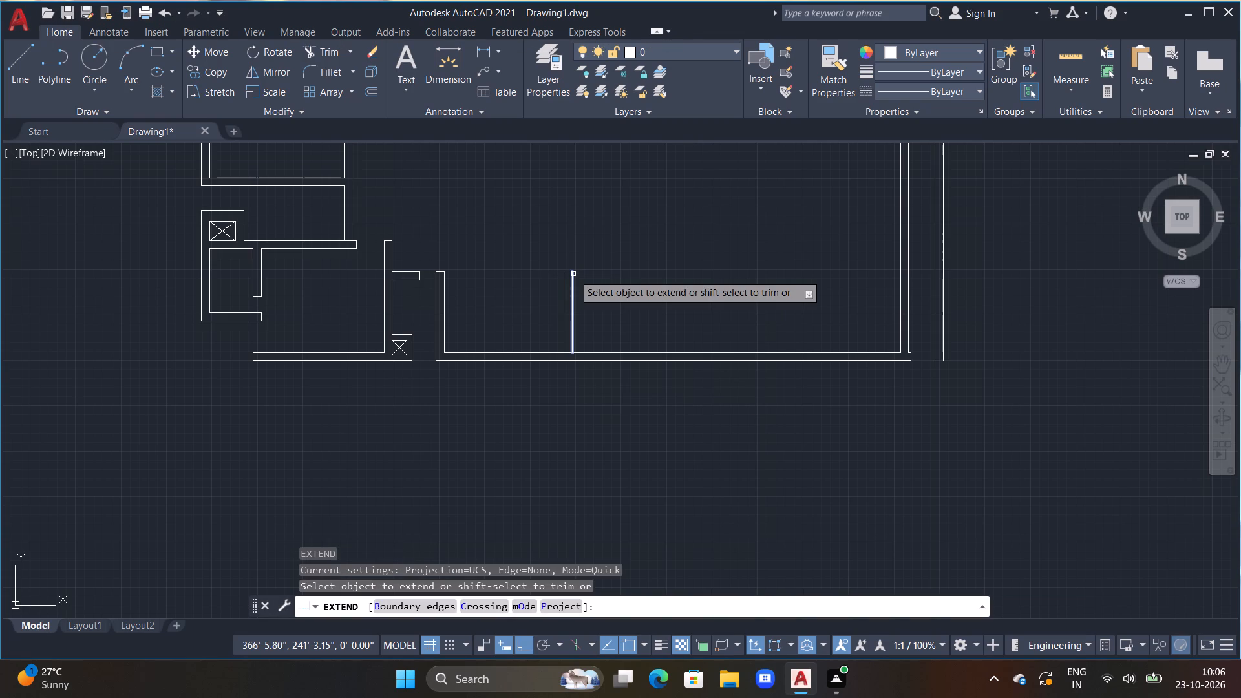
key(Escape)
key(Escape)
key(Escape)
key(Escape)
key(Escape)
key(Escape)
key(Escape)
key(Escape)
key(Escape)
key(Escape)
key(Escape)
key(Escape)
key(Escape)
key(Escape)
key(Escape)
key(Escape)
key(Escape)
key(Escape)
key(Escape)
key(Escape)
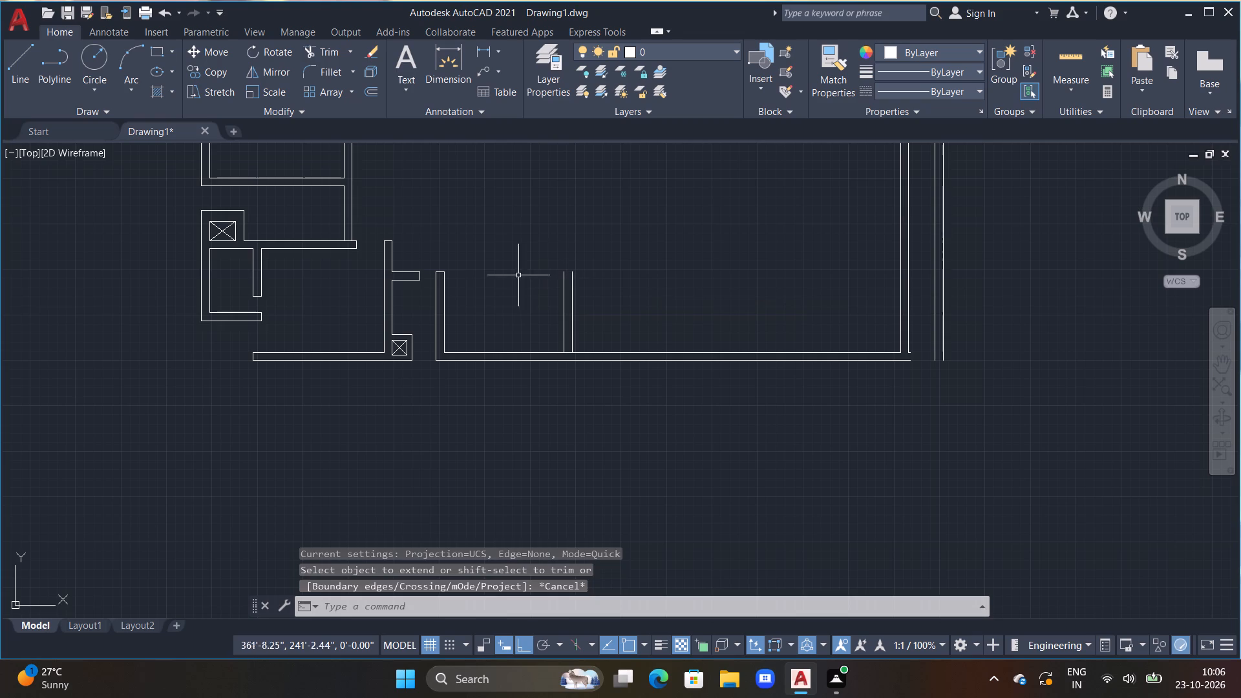
Delete the short line capping the north end of the room's west wall.
scroll(412, 265, up, 2)
click(476, 282)
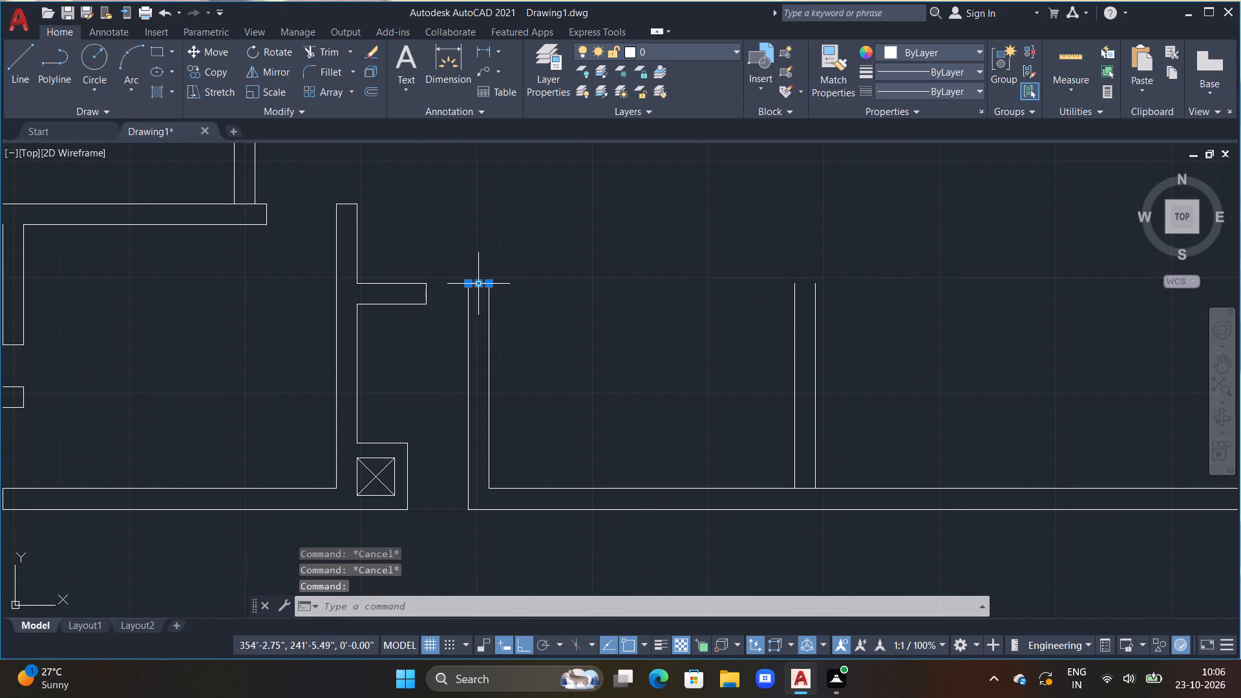
key(Delete)
Draw a horizontal line joining the north ends of the west and east walls' inner lines.
text(l)
key(space)
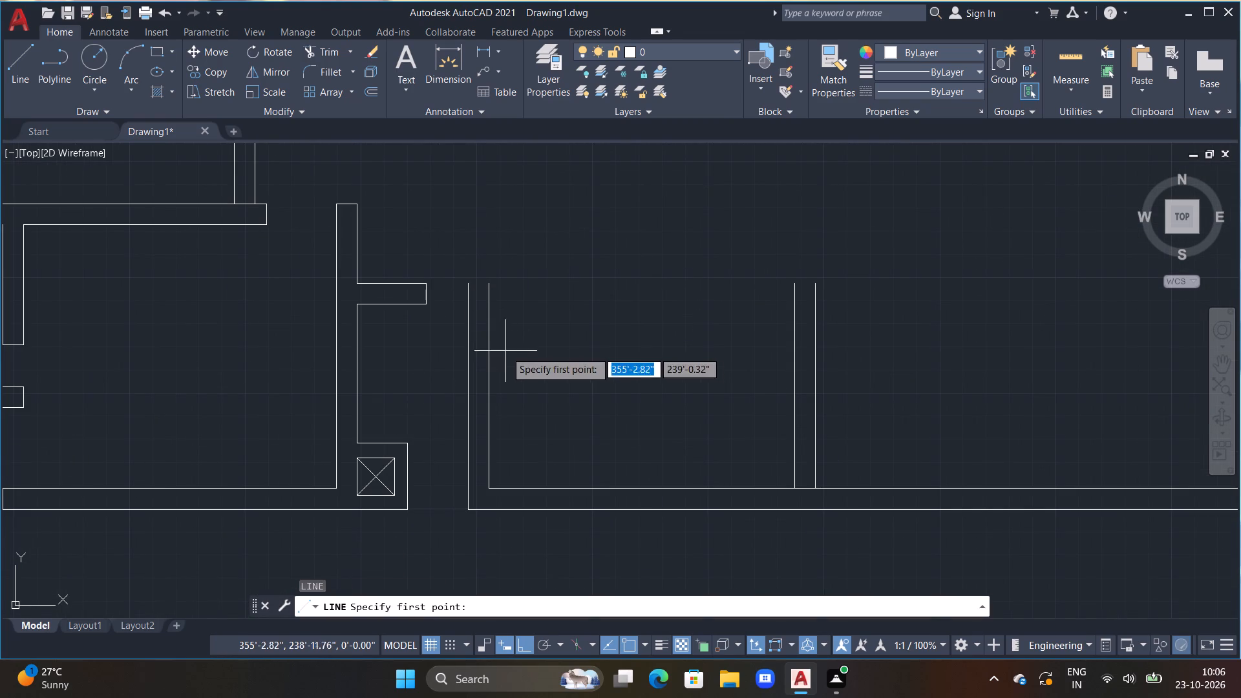
click(487, 281)
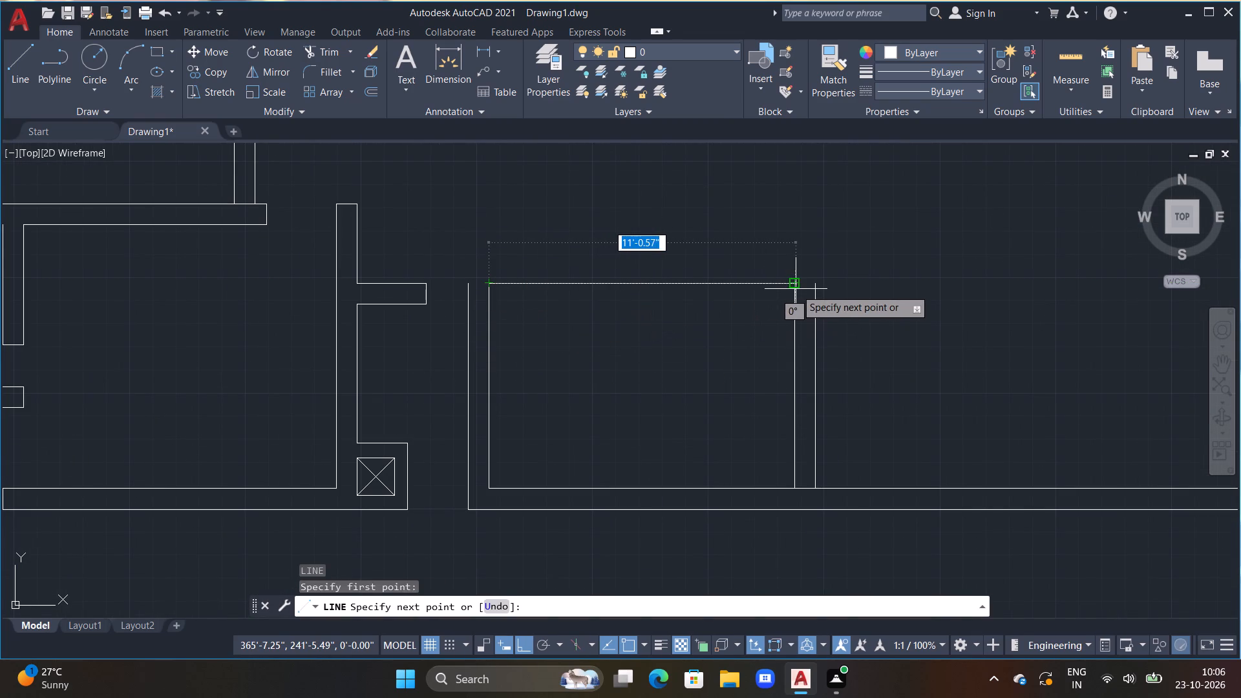
click(797, 284)
key(Escape)
Offset the new horizontal line 9" north to form the room's north wall.
text(off 9")
key(Return)
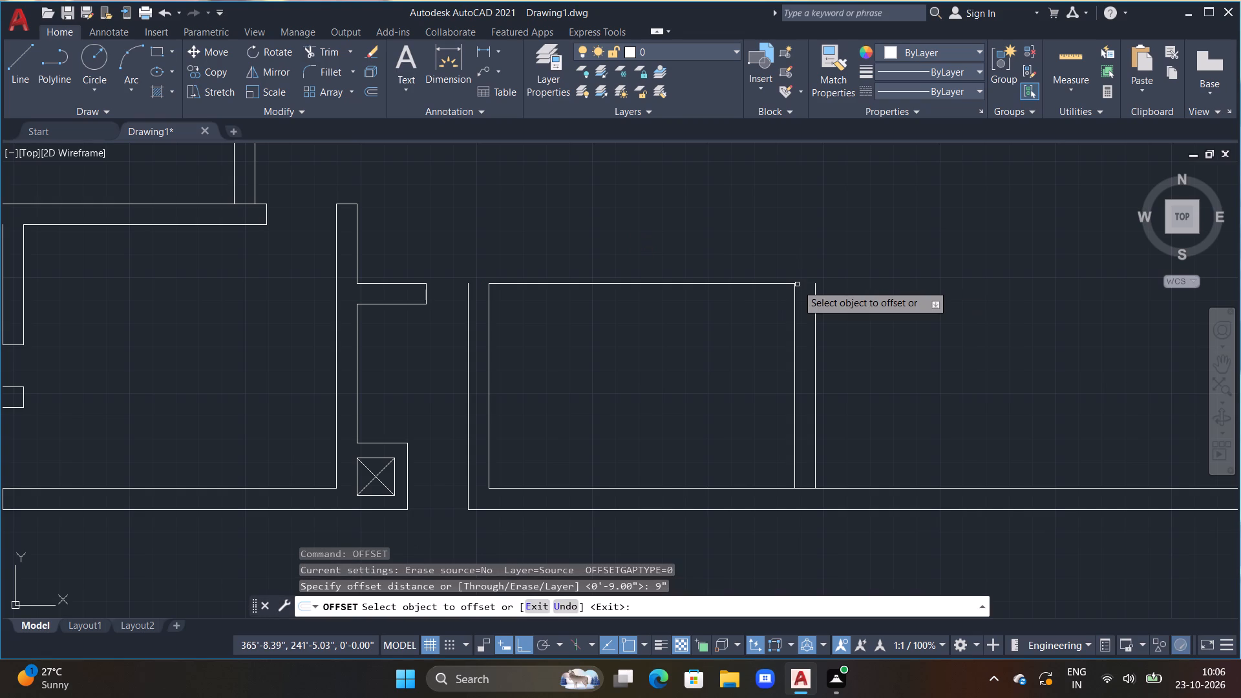
click(716, 284)
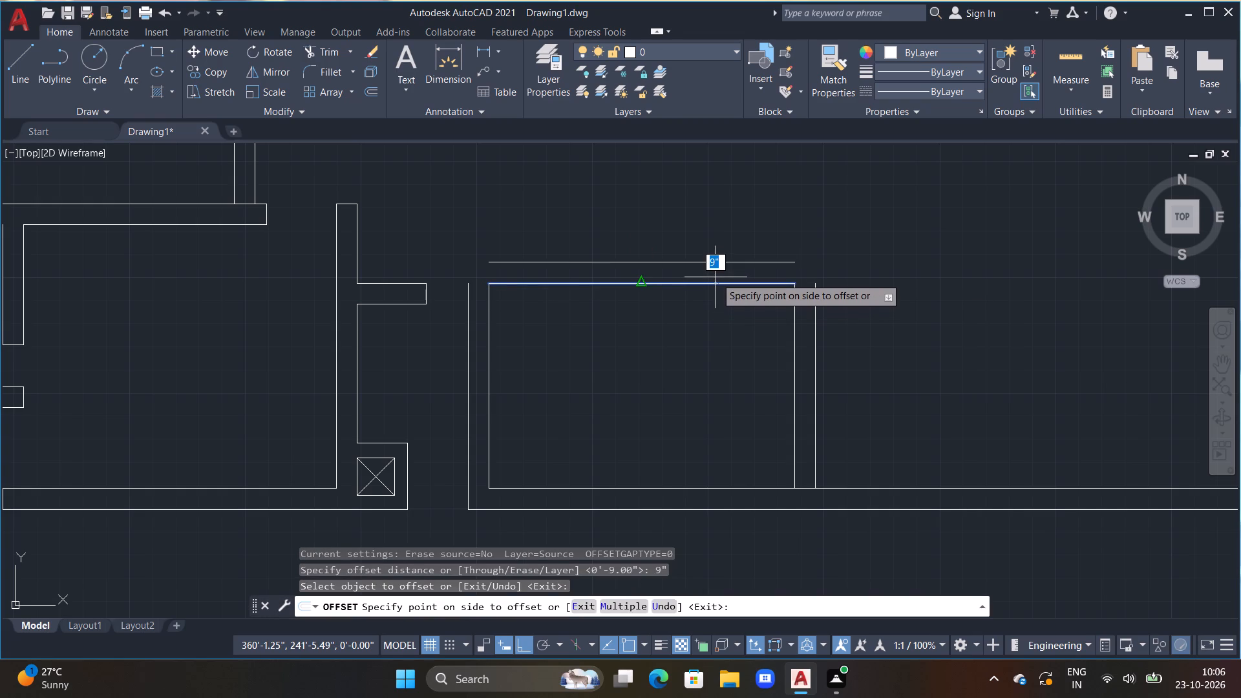
click(716, 277)
key(Escape)
key(Escape)
key(Escape)
key(Escape)
key(Escape)
key(Escape)
key(Escape)
key(Escape)
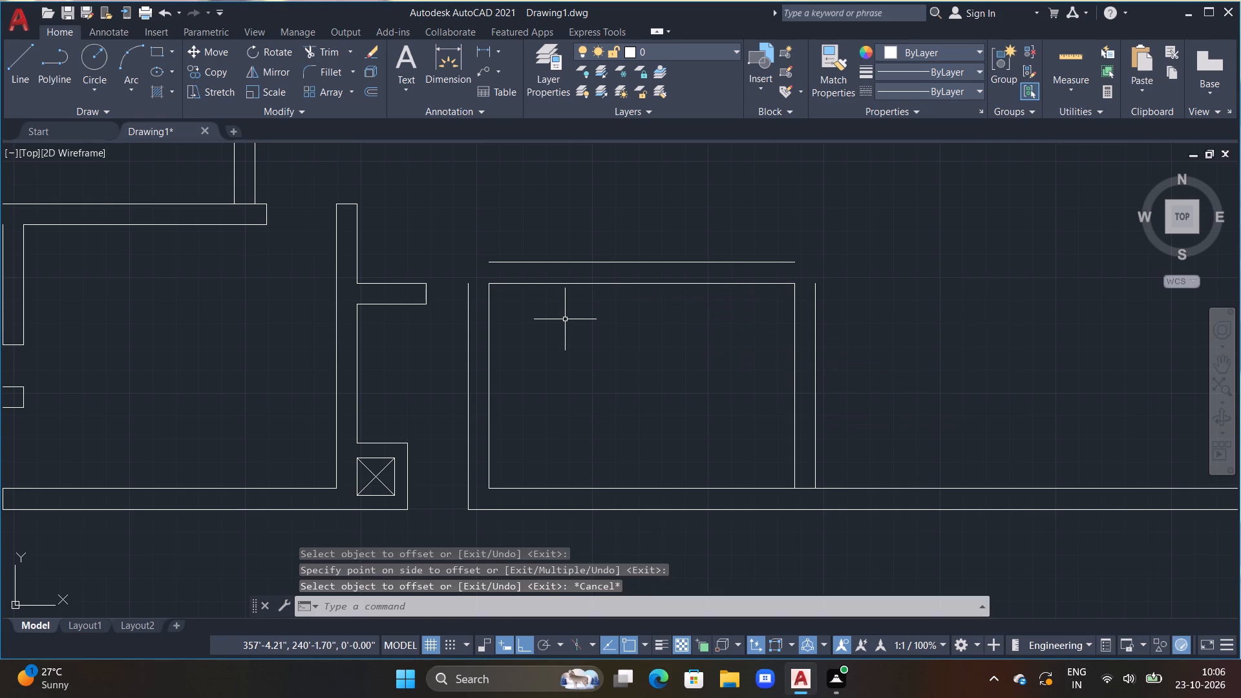
Close the room's northwest outer corner with a 9" vertical line and a horizontal line to the north wall's outer line.
middle_drag(565, 320, 702, 315)
scroll(652, 305, up, 3)
text(l)
key(space)
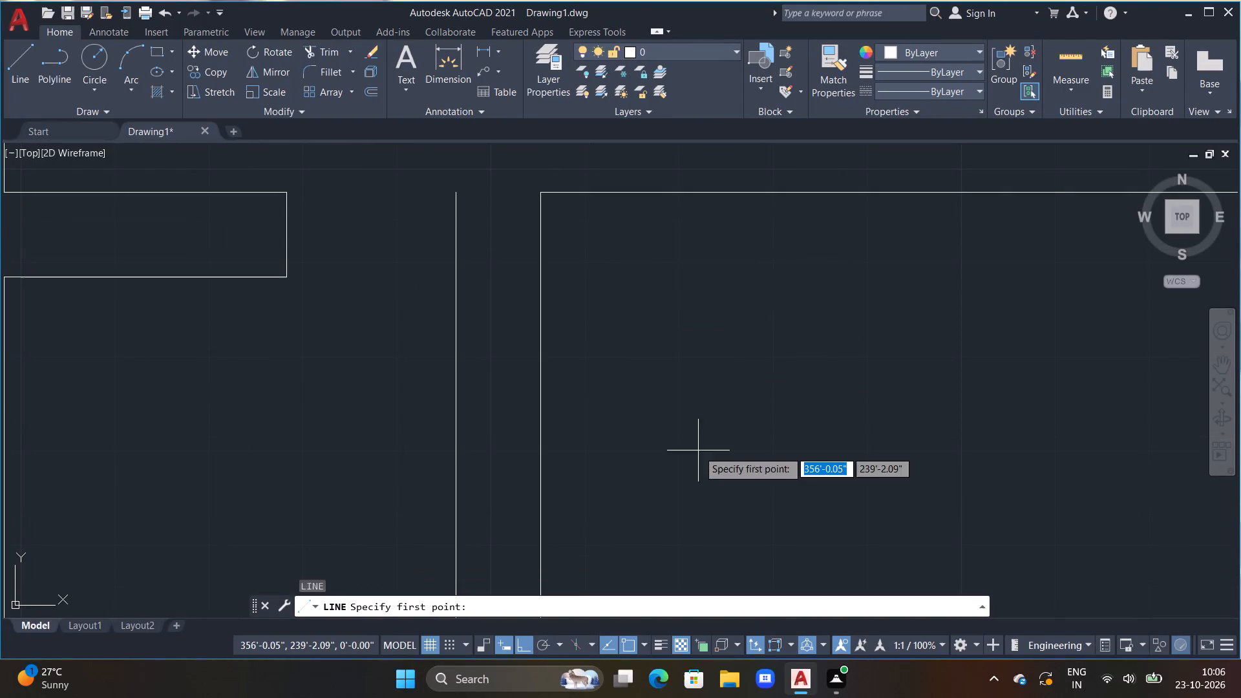
middle_click(699, 450)
scroll(683, 415, down, 4)
scroll(636, 352, up, 3)
drag(635, 388, 635, 381)
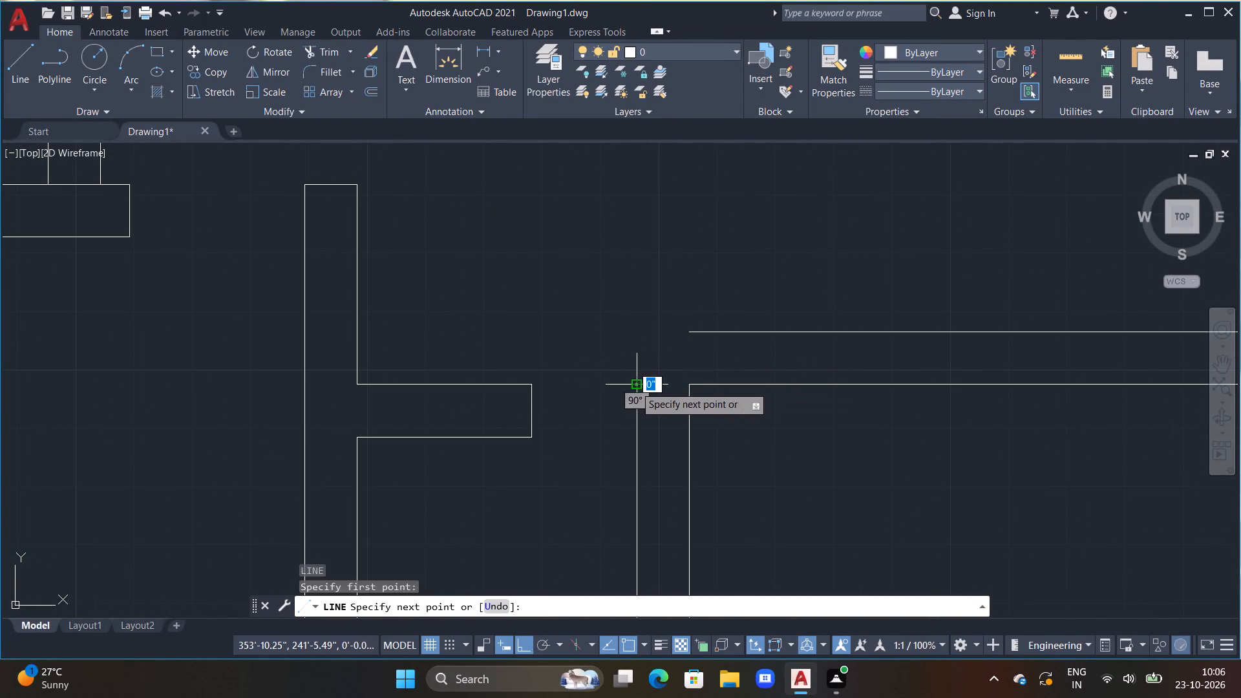
click(637, 332)
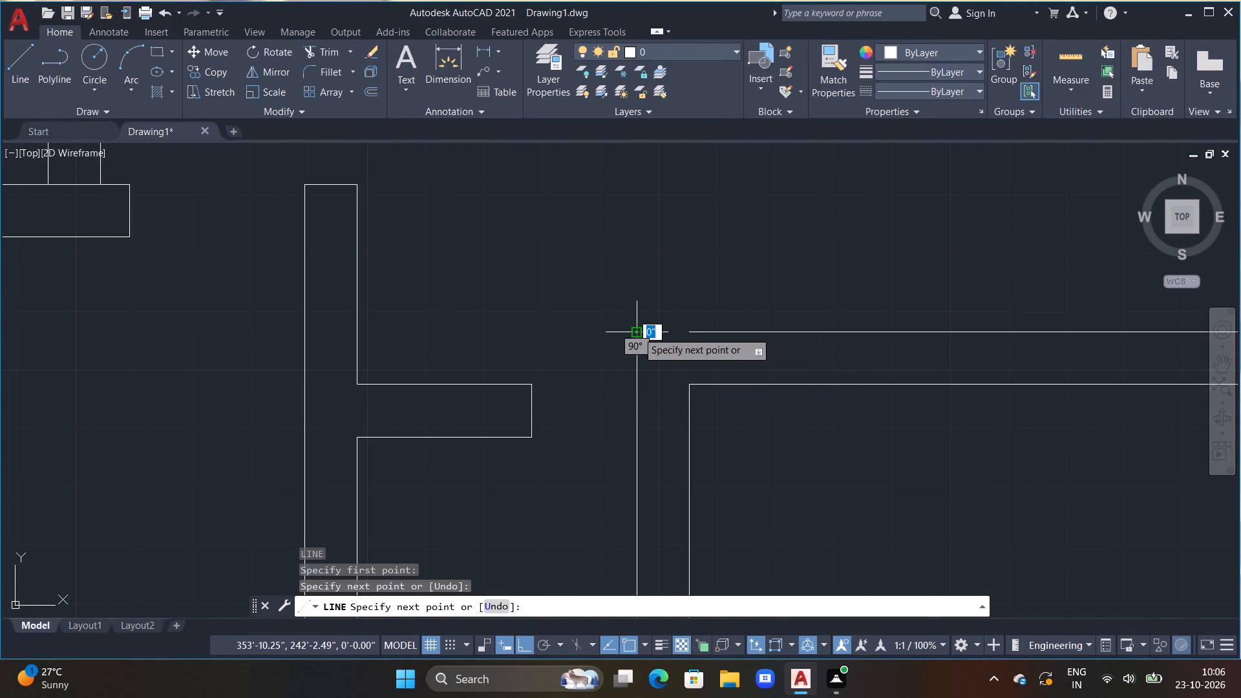
click(685, 334)
scroll(706, 348, down, 3)
key(Escape)
Close the room's northeast outer corner with a 9" horizontal line and a vertical line down to the east wall's outer line.
middle_drag(844, 375, 617, 379)
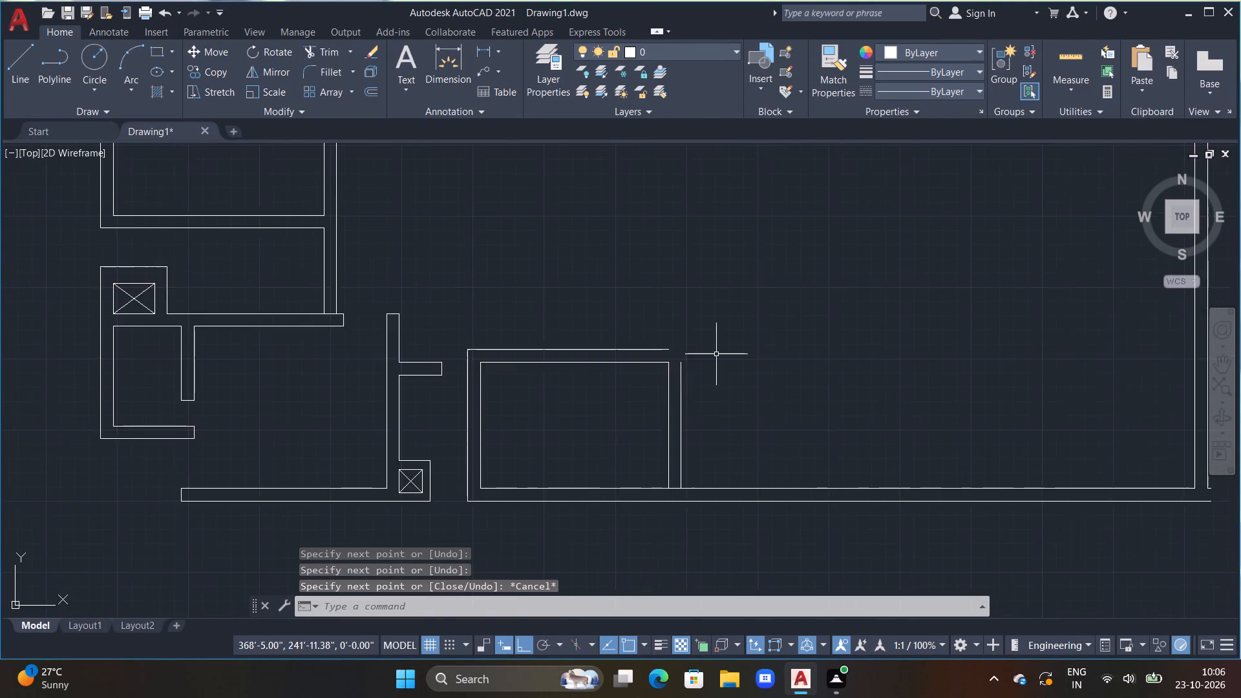
scroll(716, 352, up, 3)
text(l)
key(space)
click(513, 336)
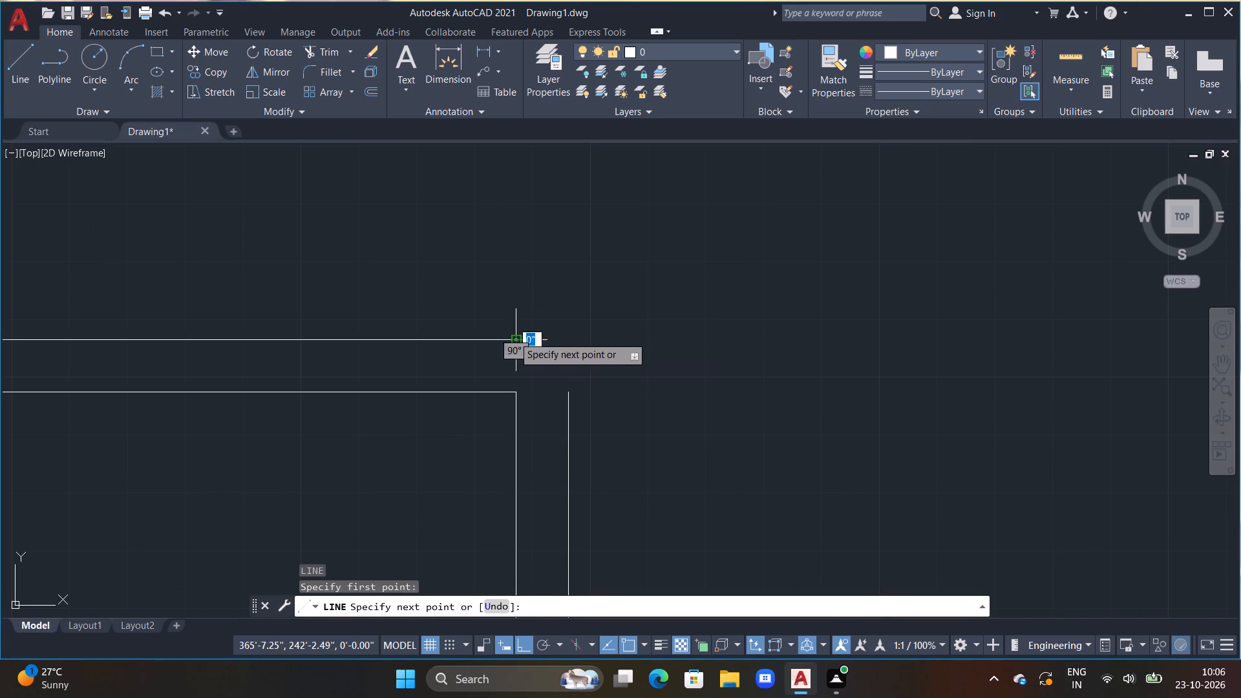
click(568, 341)
click(569, 392)
key(Escape)
scroll(575, 388, down, 3)
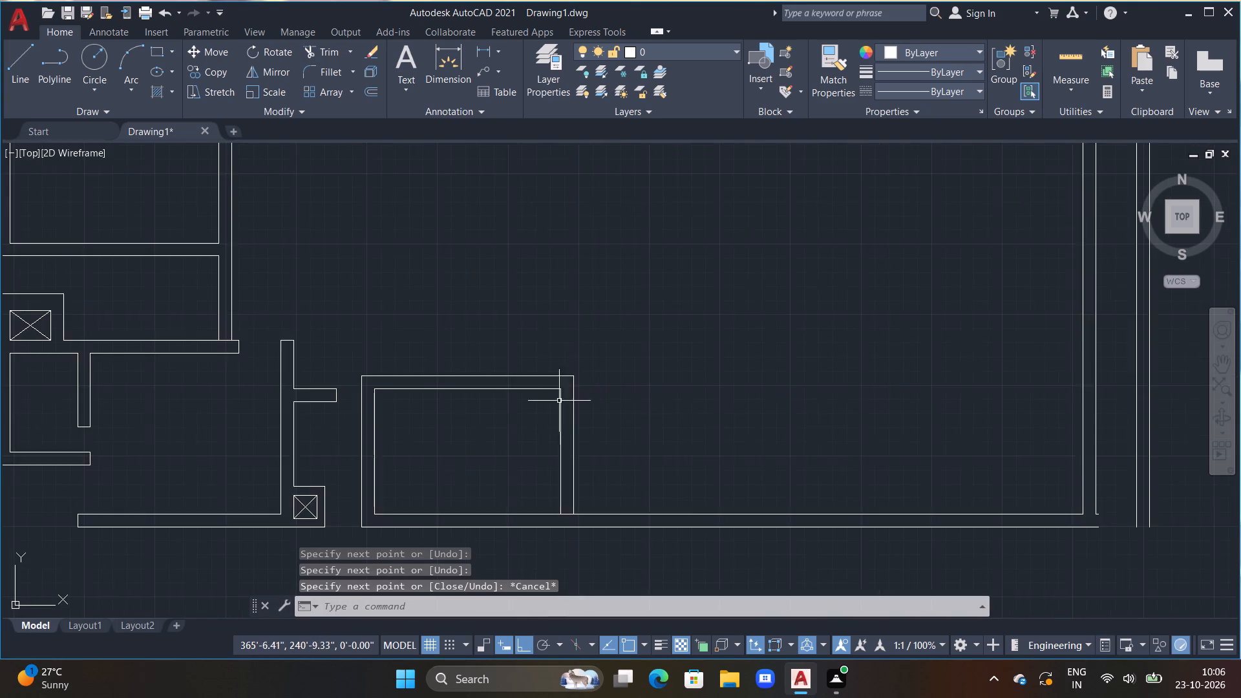
Extend the room's west inner line north to the north wall's outer line.
scroll(533, 410, down, 1)
middle_drag(528, 412, 602, 366)
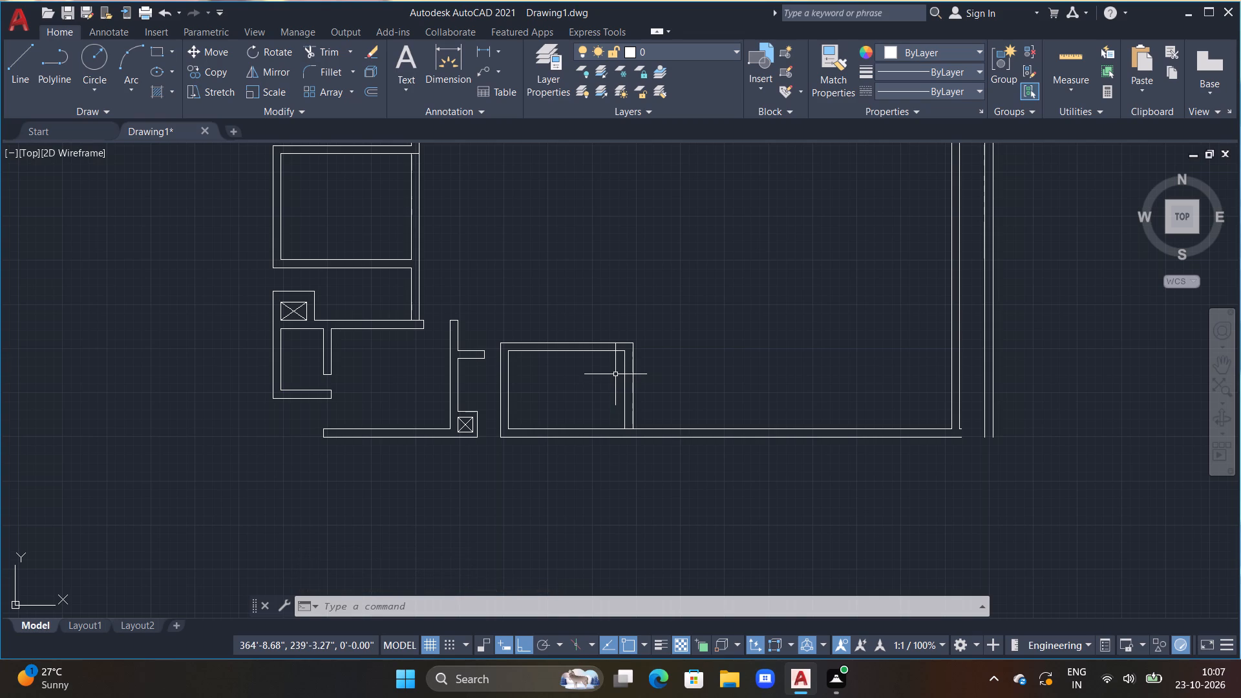
text(ex)
key(space)
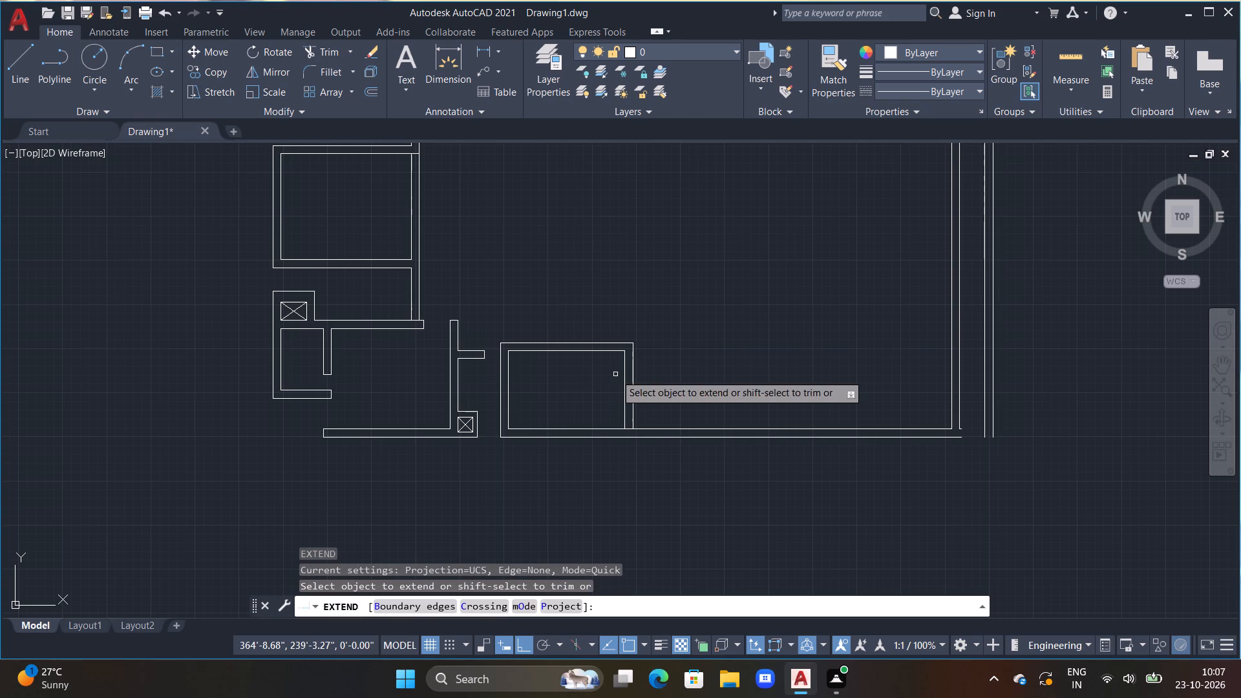
click(510, 365)
key(Escape)
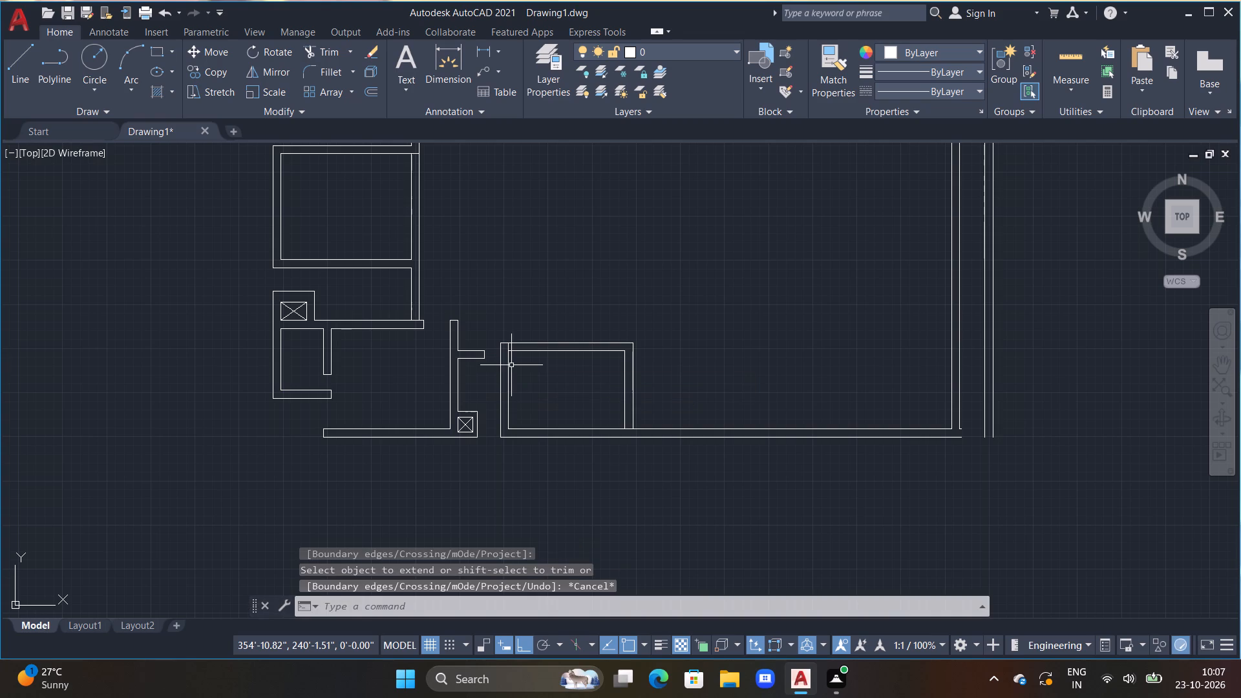
Cut a 2'6" opening in the small room's north wall beside its west wall, using an offset of the west inner line.
text(off)
key(space)
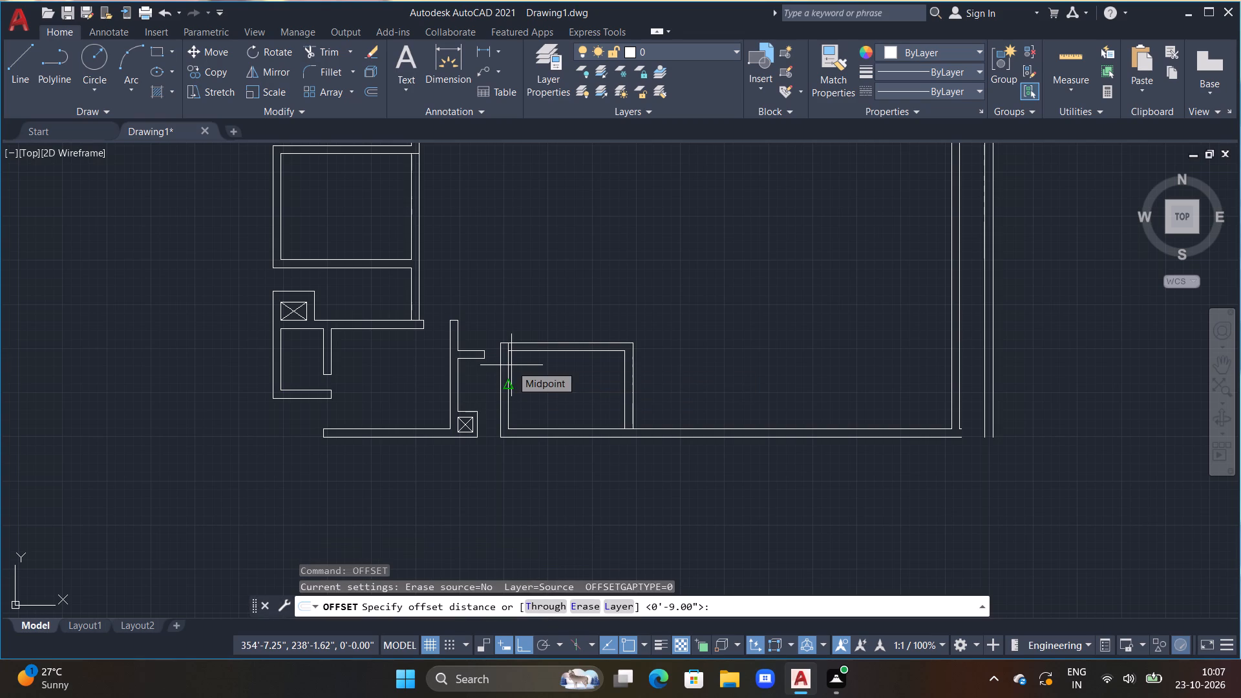
key(3)
key(BackSpace)
text(2'6")
key(Return)
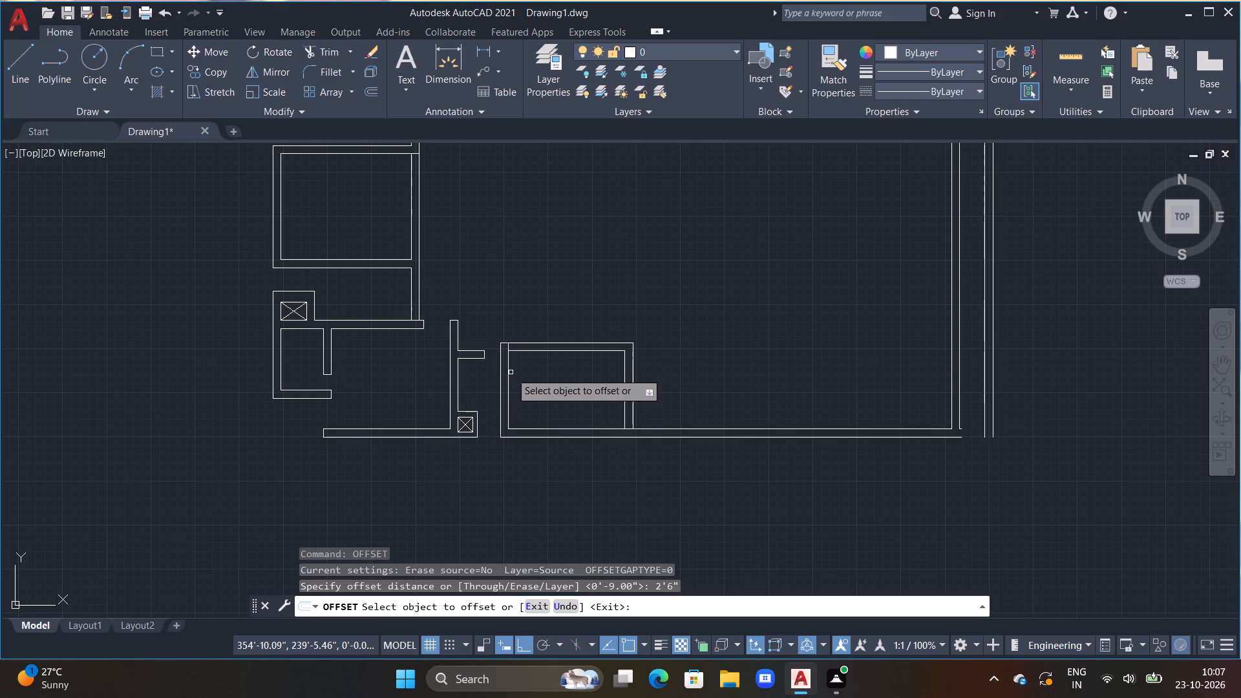
click(507, 371)
click(538, 374)
key(Escape)
text(tr)
key(space)
drag(509, 330, 533, 376)
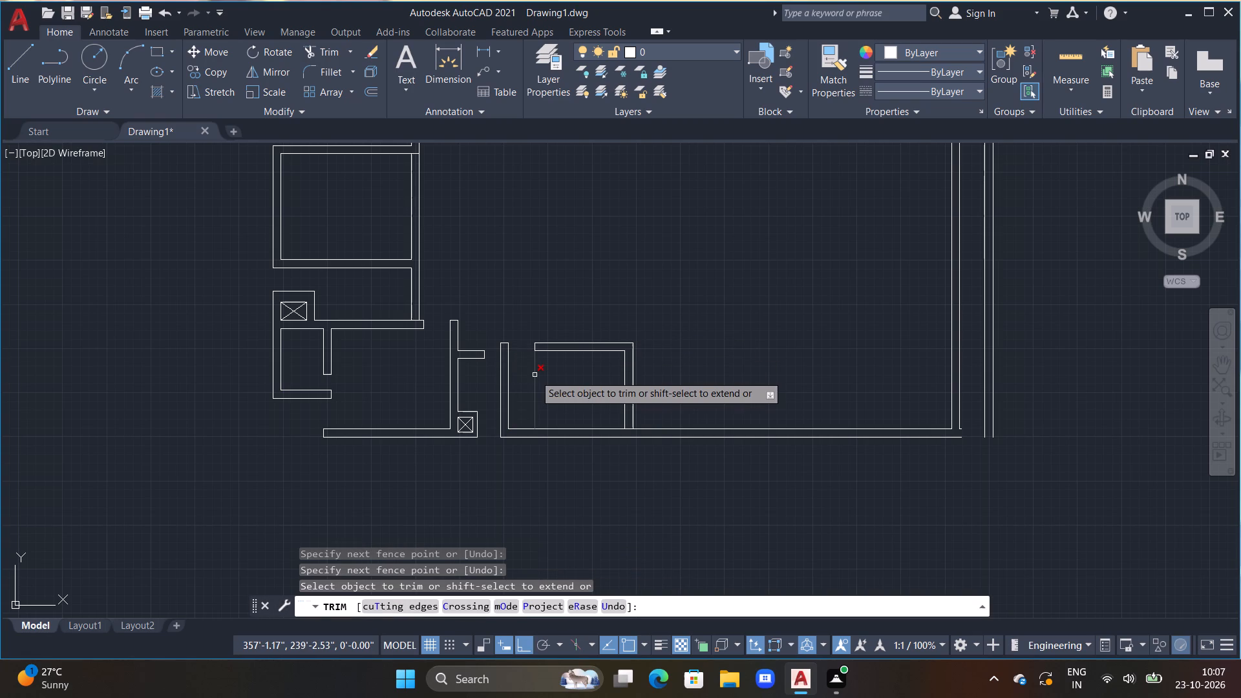
click(535, 375)
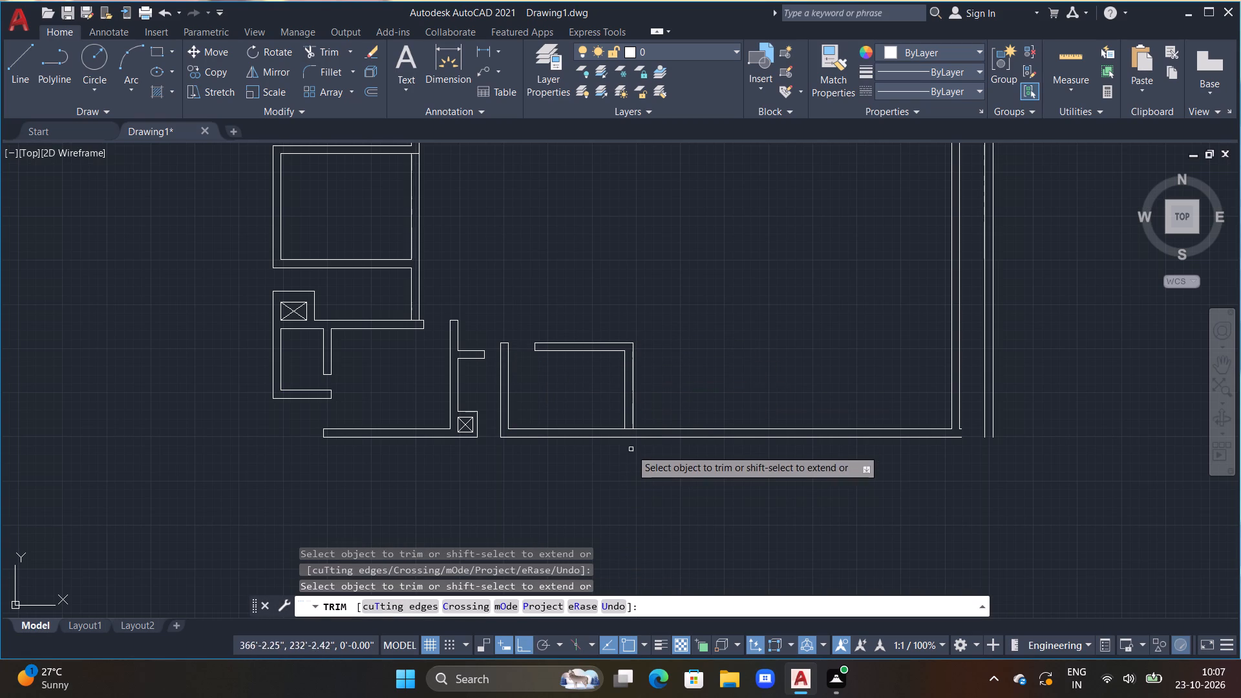
Trim the south wall's inner line between the two faces of the small room's east wall.
scroll(631, 439, up, 3)
click(610, 398)
scroll(621, 386, down, 4)
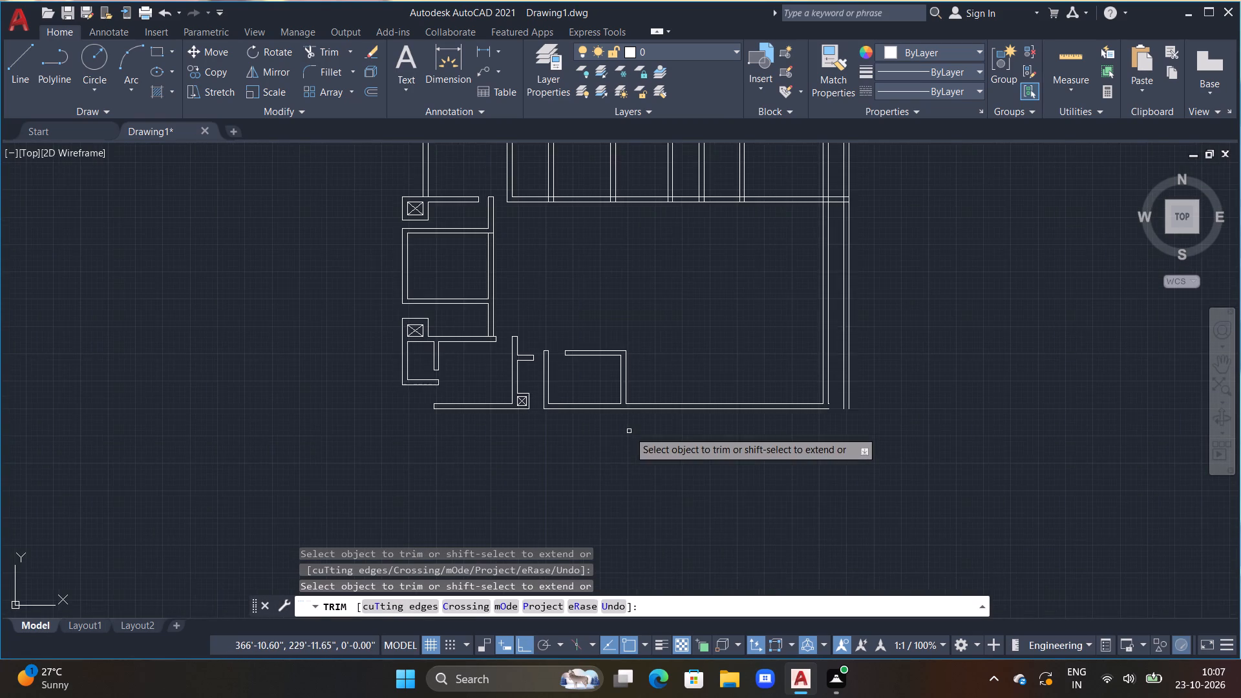
middle_drag(629, 431, 600, 475)
key(Escape)
key(Escape)
key(Escape)
key(Escape)
key(Escape)
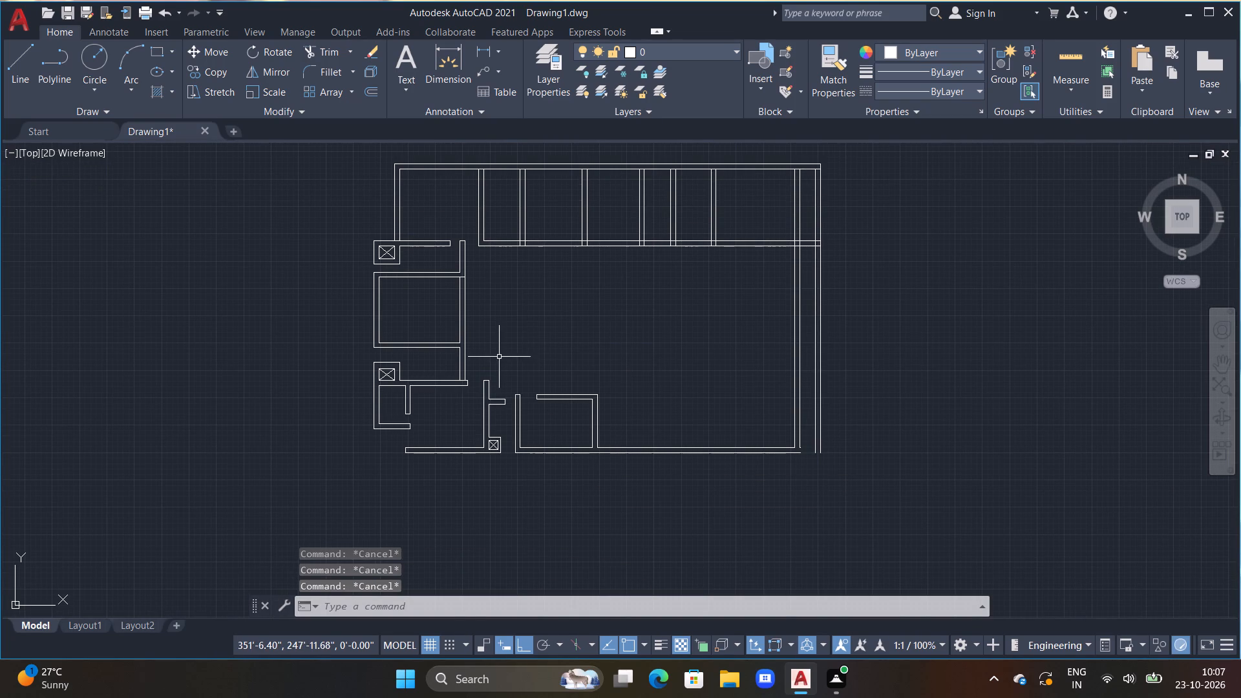
Offset the small room's east outer wall line 11' to the east.
middle_drag(524, 346, 511, 359)
key(Escape)
middle_drag(520, 347, 506, 361)
scroll(521, 349, down, 1)
middle_drag(537, 350, 487, 352)
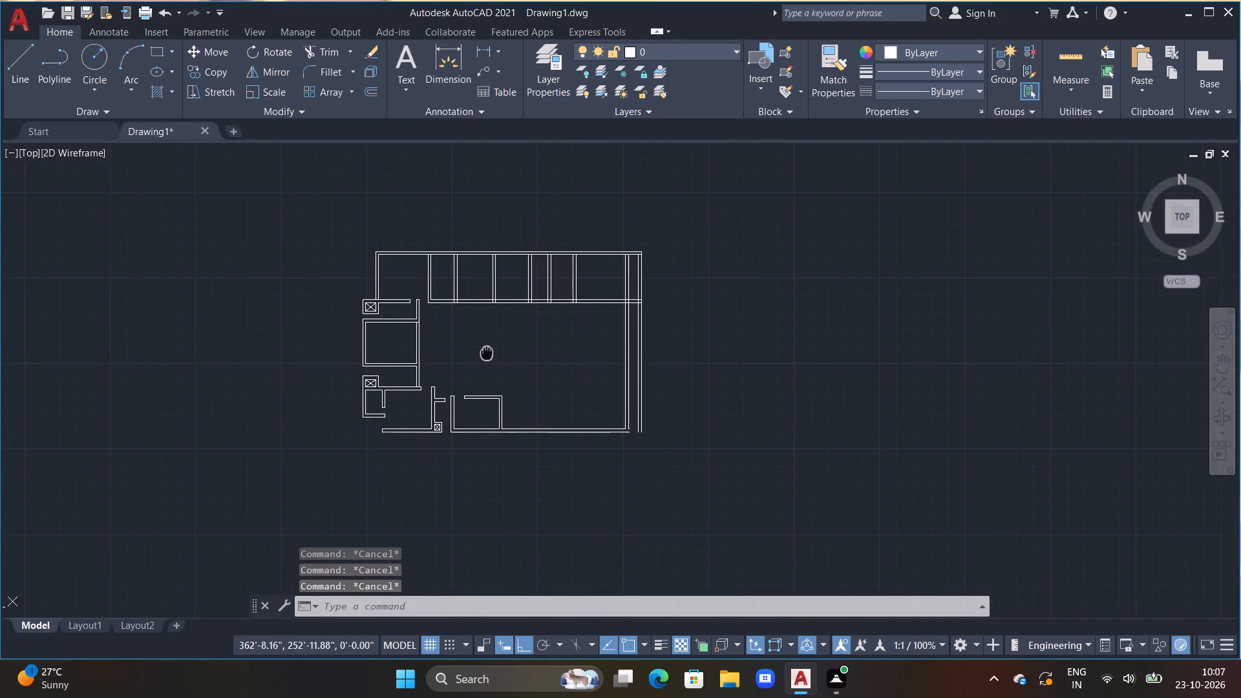
middle_drag(487, 352, 502, 352)
key(Escape)
key(Escape)
key(Escape)
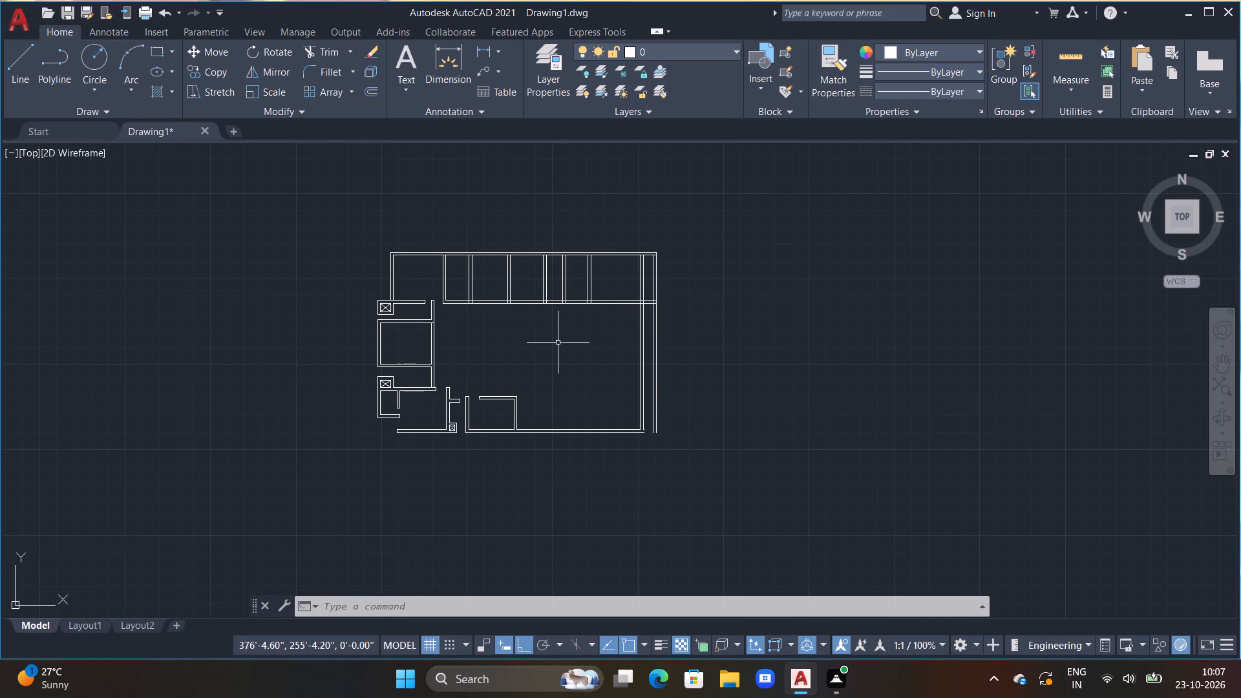
text(off)
key(space)
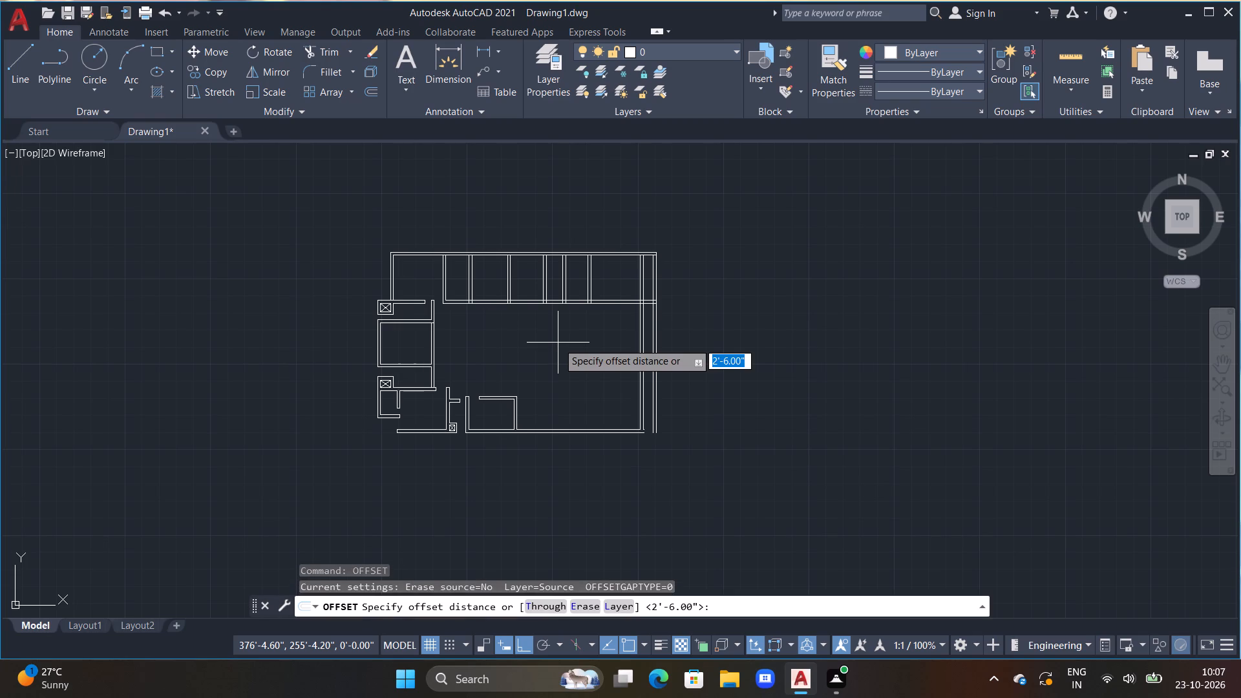
text(11')
key(Return)
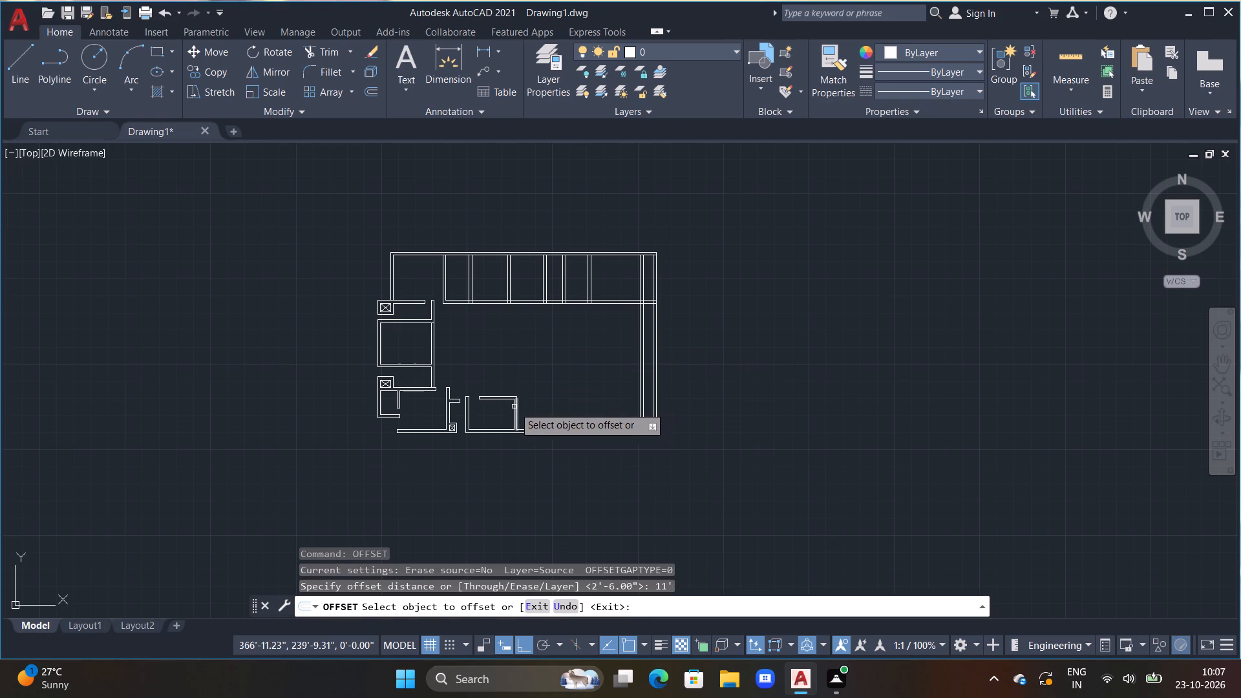
double_click(518, 418)
click(574, 427)
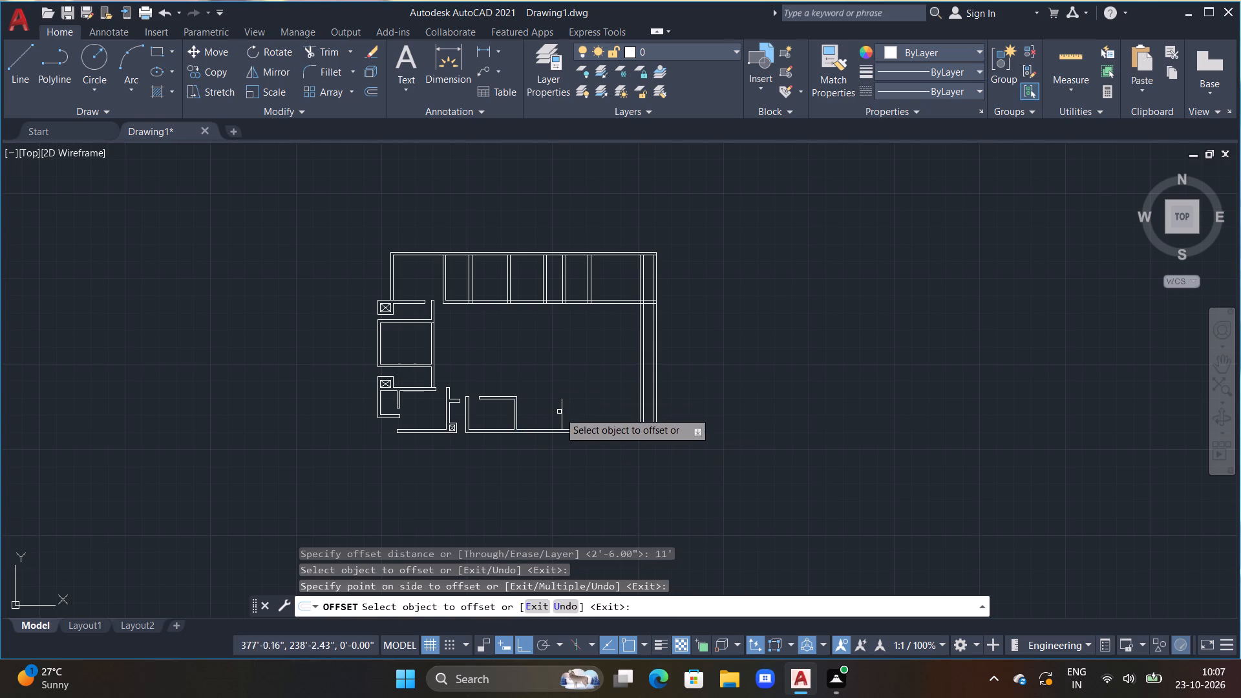
Offset the new vertical line 9" east to form the adjoining room's east wall.
double_click(563, 413)
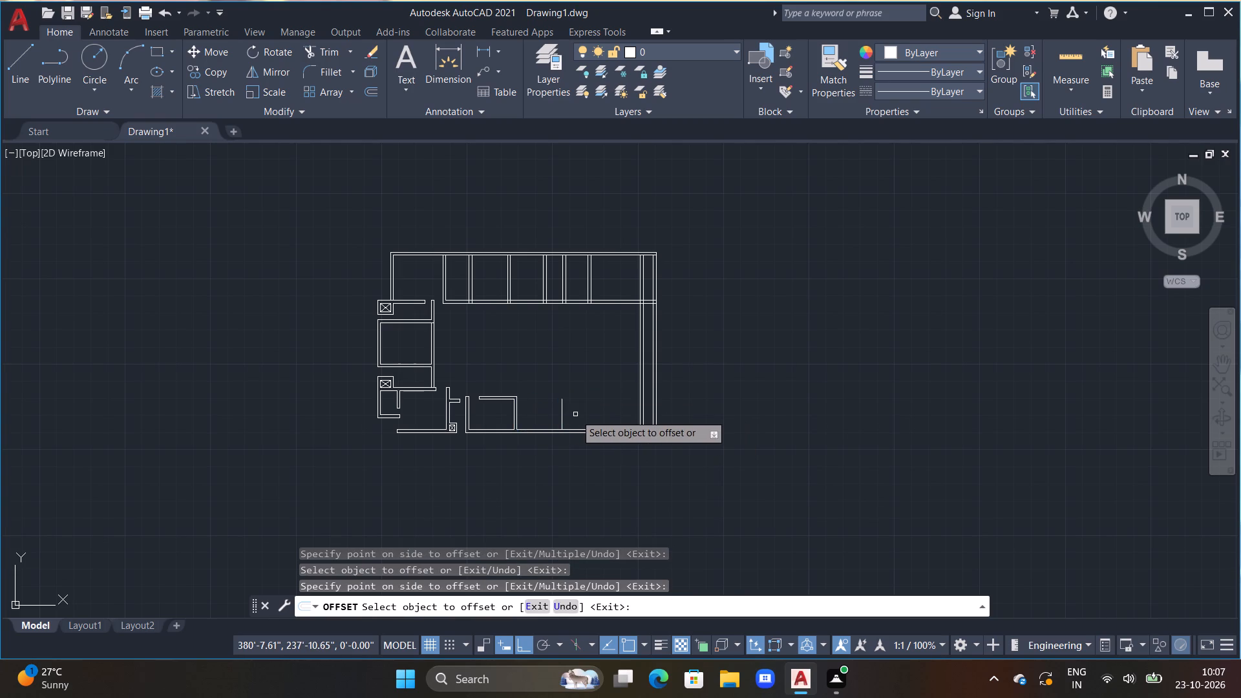
double_click(563, 408)
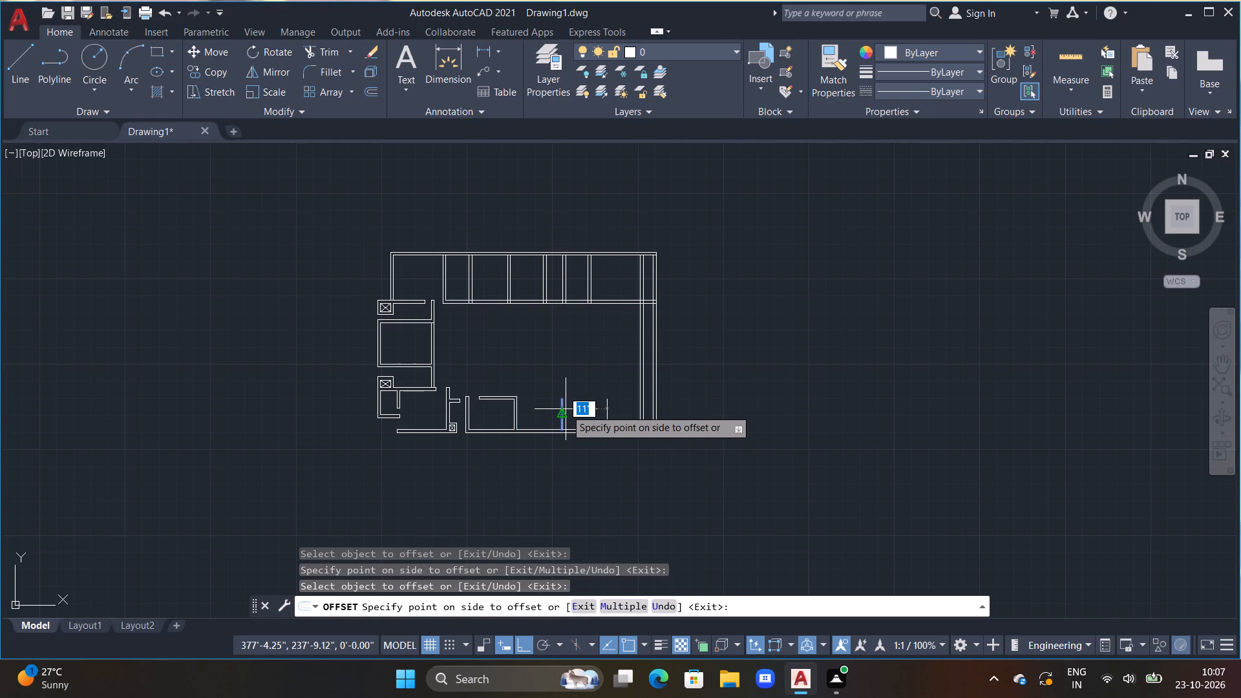
key(9)
key(shift+quotedbl)
key(Return)
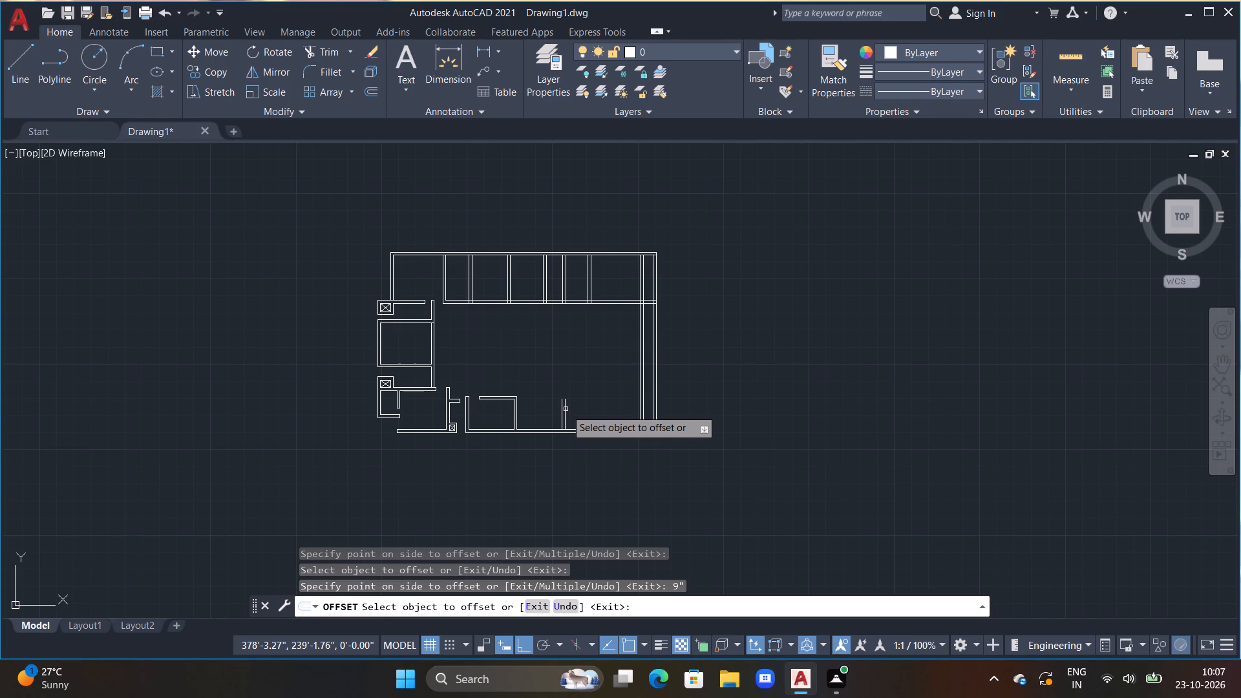
scroll(567, 439, up, 2)
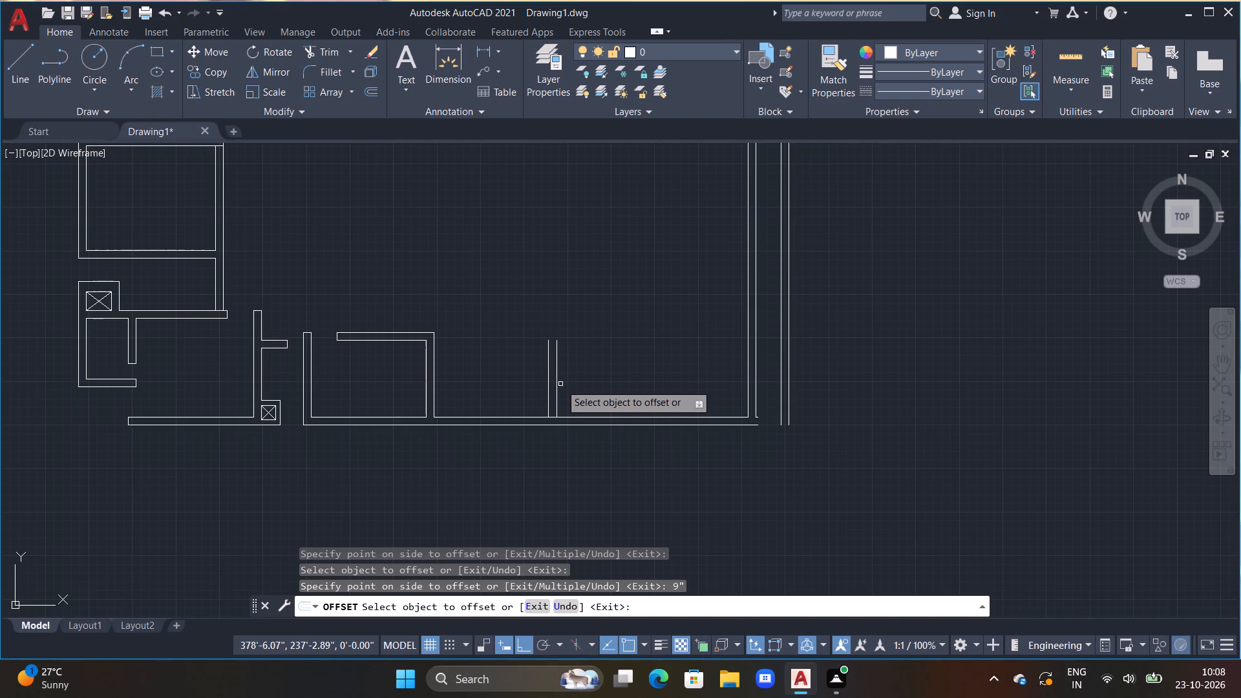
scroll(564, 385, down, 1)
key(Escape)
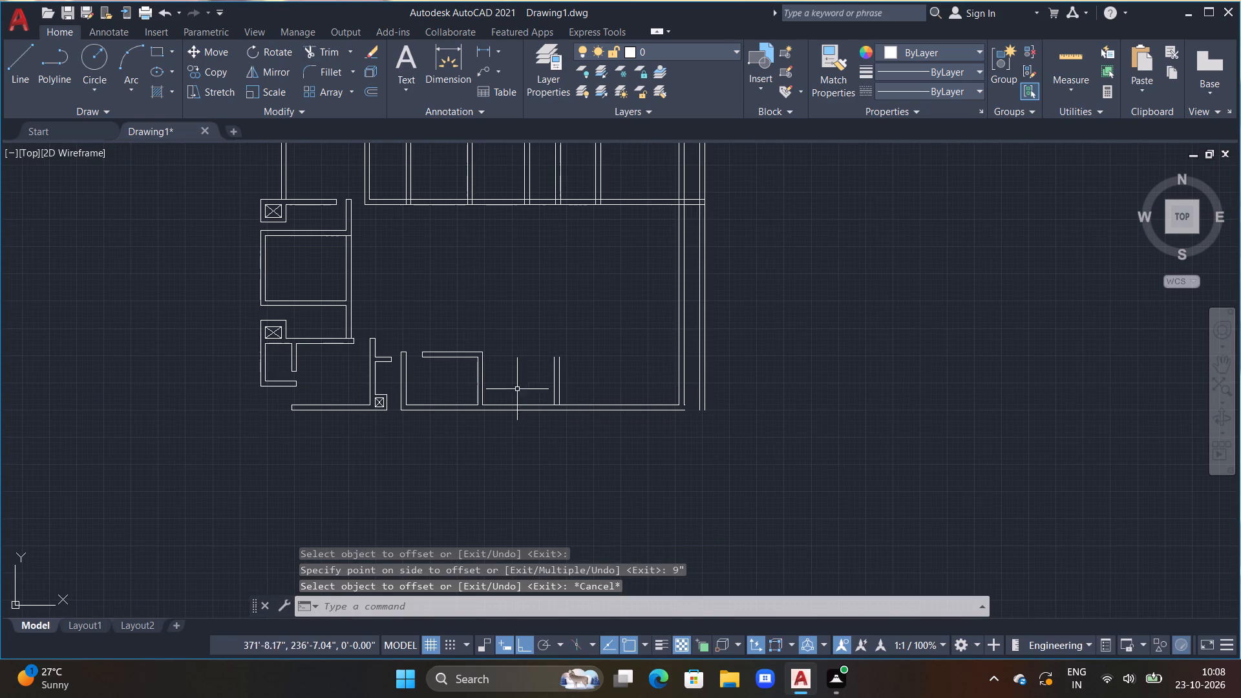
key(Escape)
key(Escape)
Continue the wall between the two small rooms northward with two parallel vertical lines about 15' long.
middle_drag(508, 372, 523, 370)
key(Escape)
scroll(519, 366, up, 1)
scroll(514, 357, down, 2)
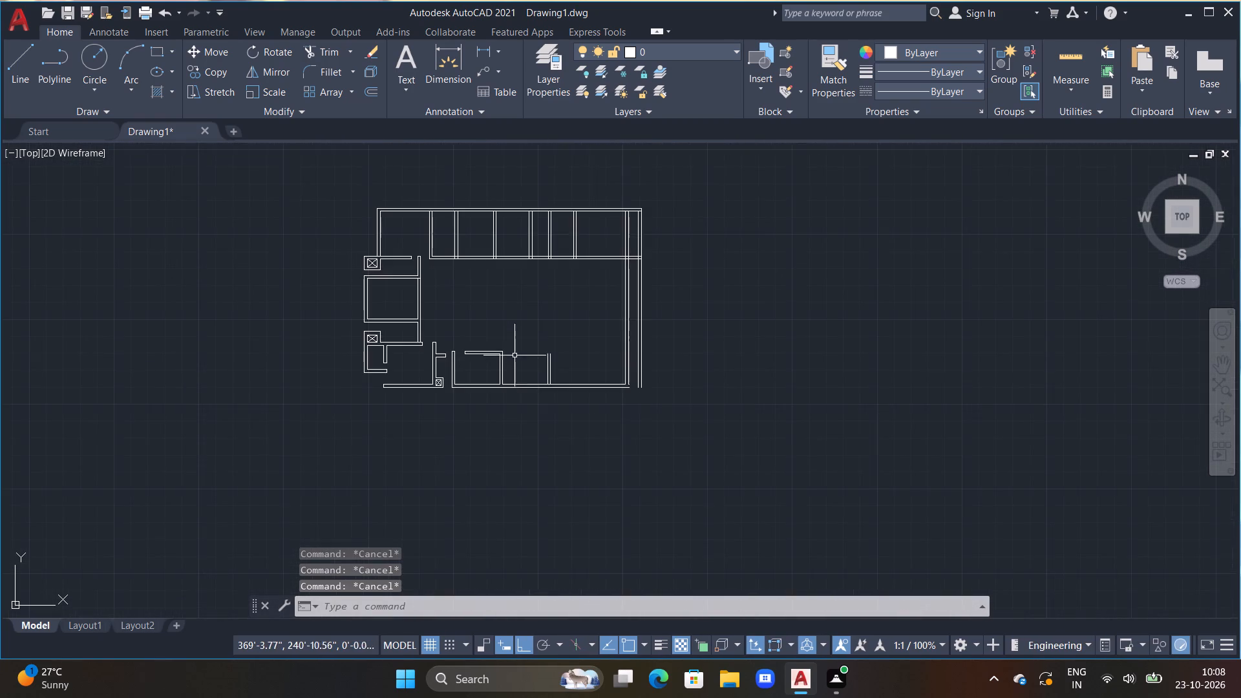
middle_drag(513, 331, 540, 388)
scroll(515, 342, up, 1)
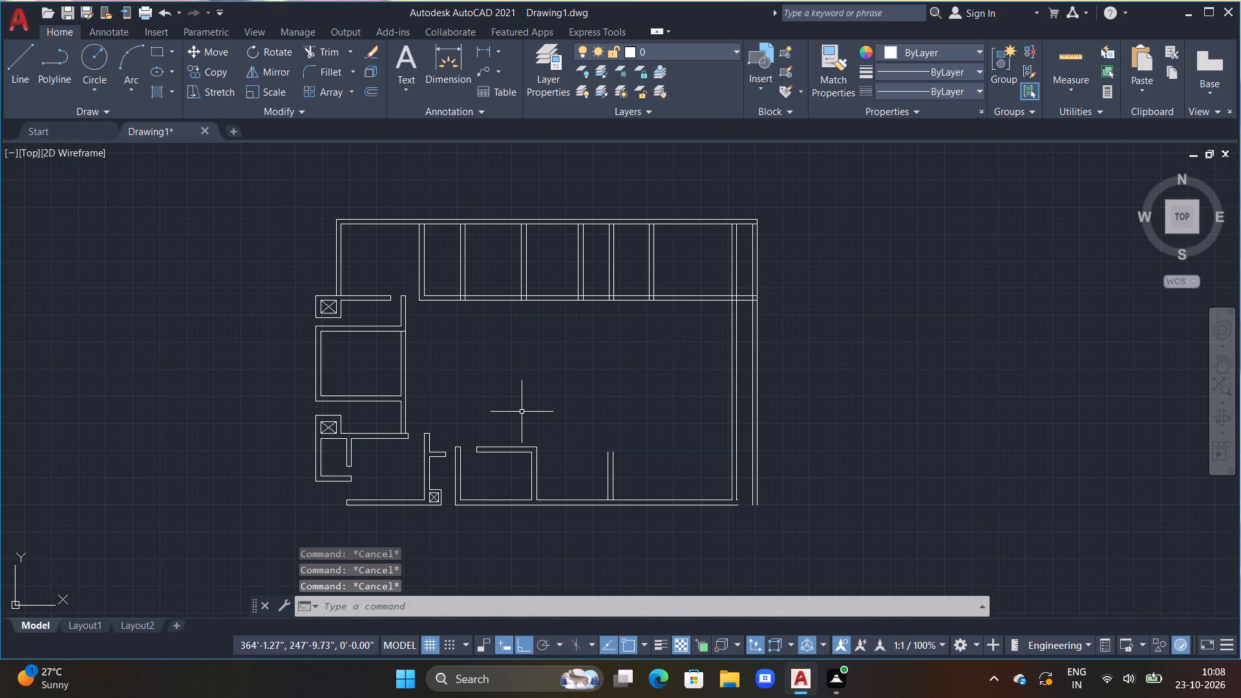
key(l)
key(space)
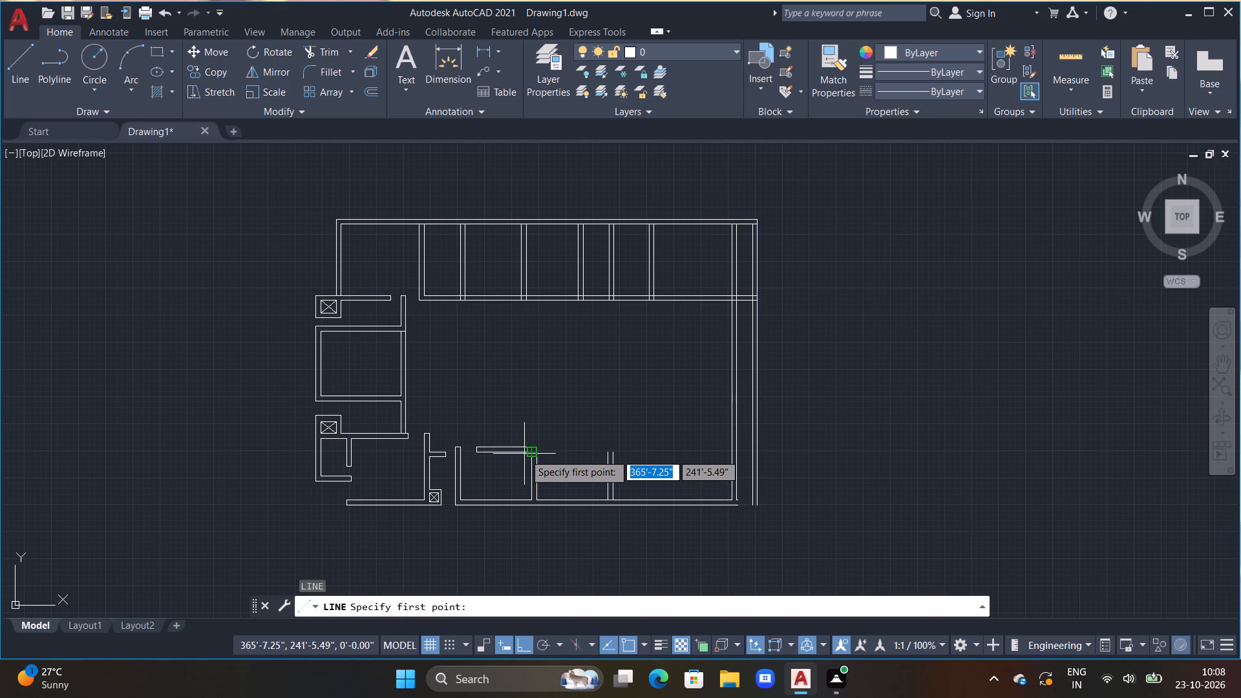
drag(530, 457, 531, 445)
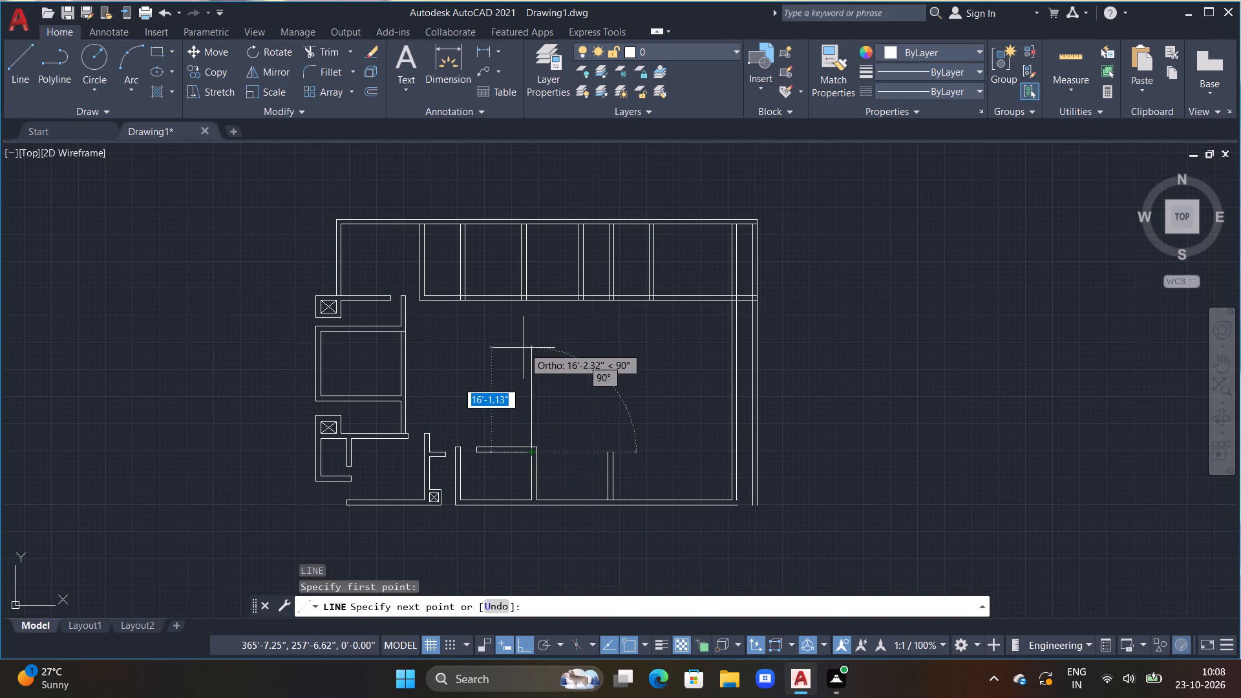
click(524, 350)
key(Escape)
text(l)
key(space)
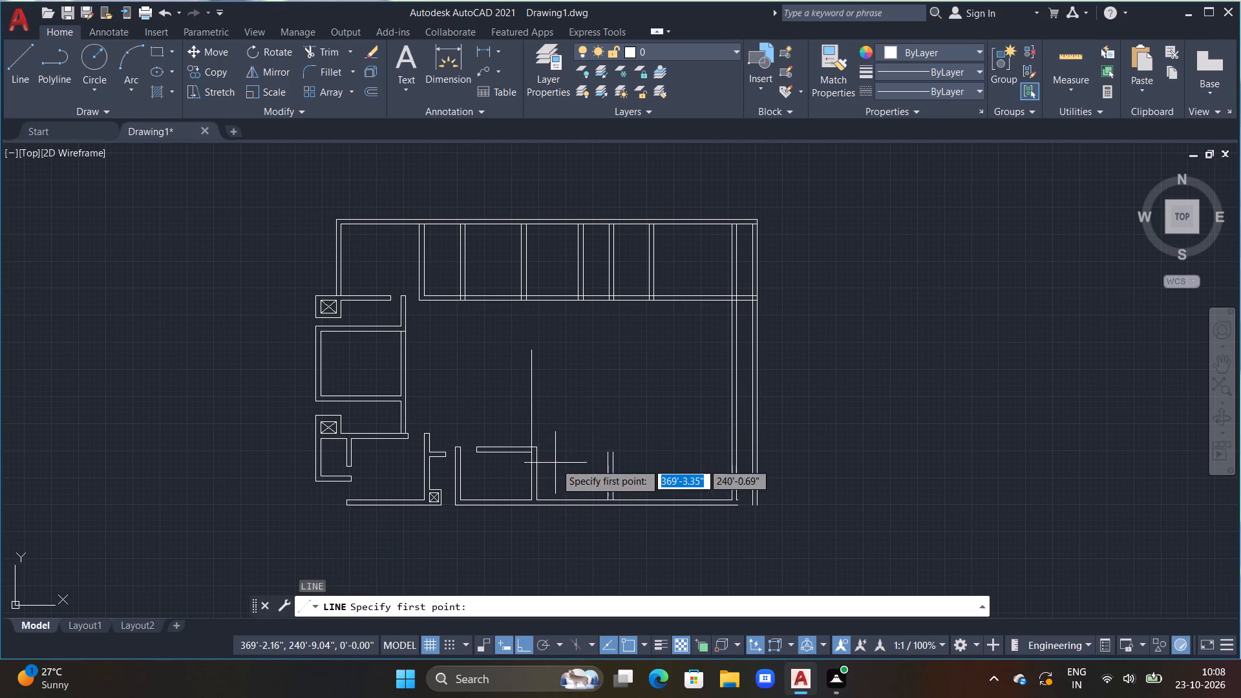
drag(536, 450, 536, 442)
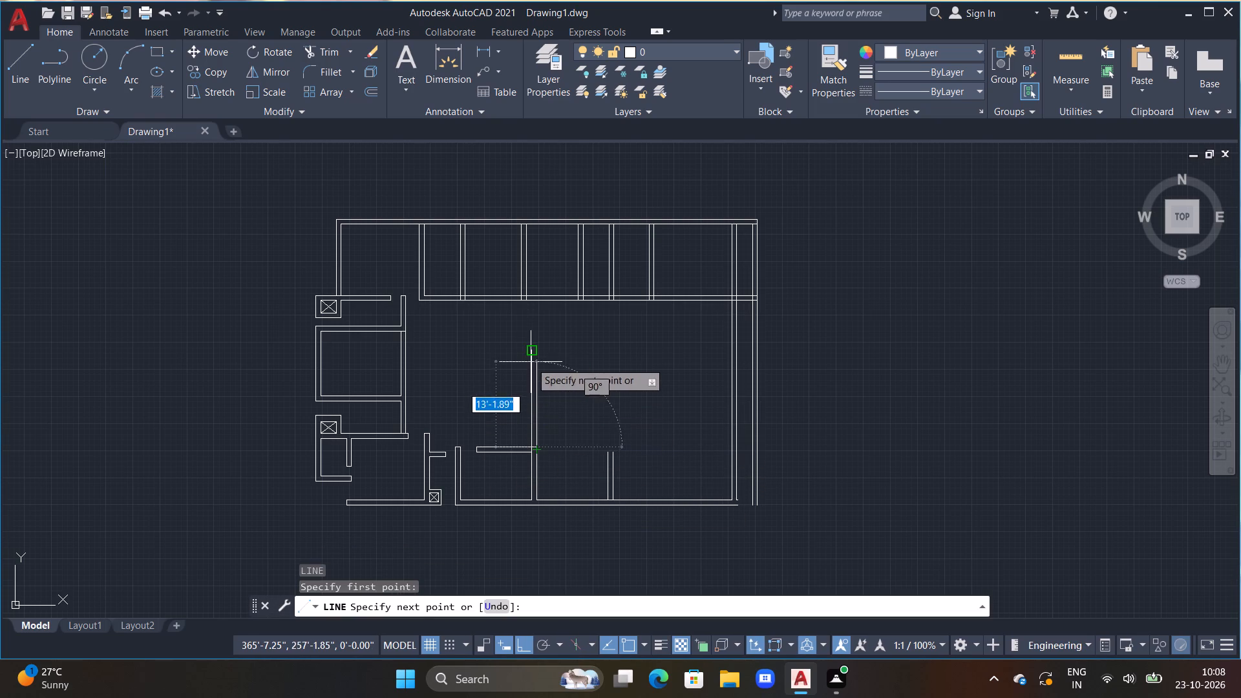
click(542, 353)
key(Escape)
key(Escape)
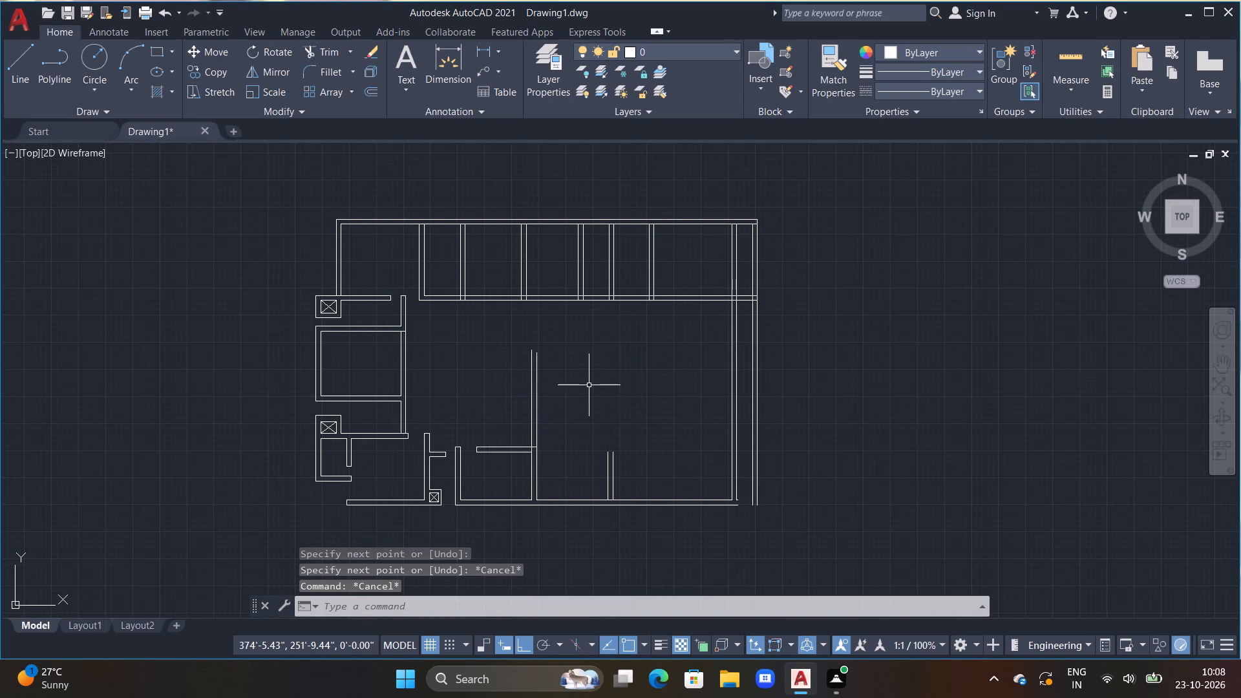
Draw the adjoining room's north outer line 11'-9" east from the shared wall and close down to its east wall's outer line.
middle_drag(589, 385, 529, 328)
text(l)
key(space)
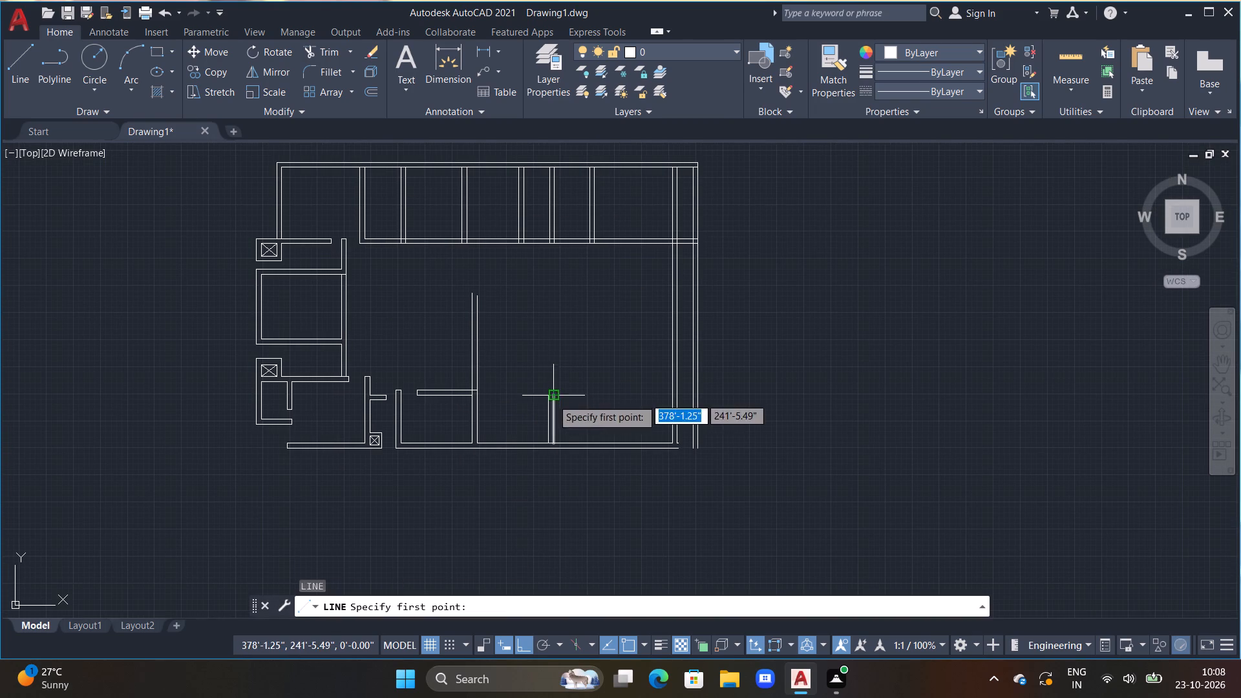
click(478, 386)
drag(478, 386, 484, 384)
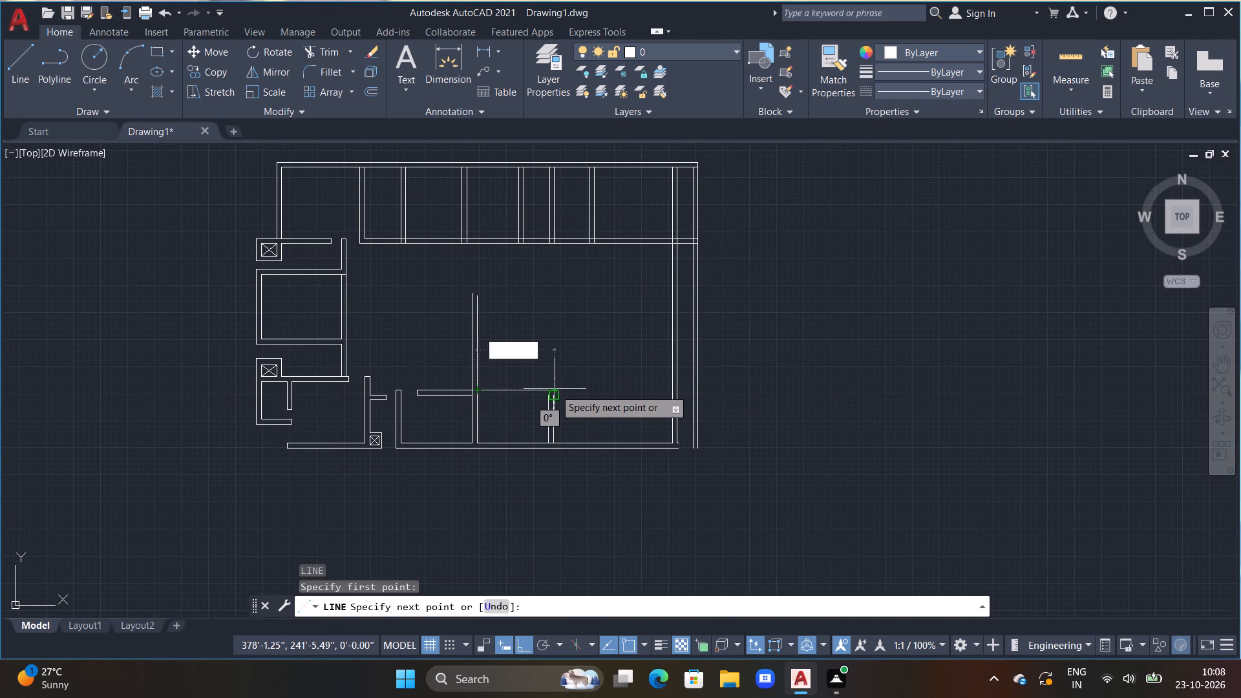
scroll(553, 390, up, 3)
middle_drag(553, 390, 624, 328)
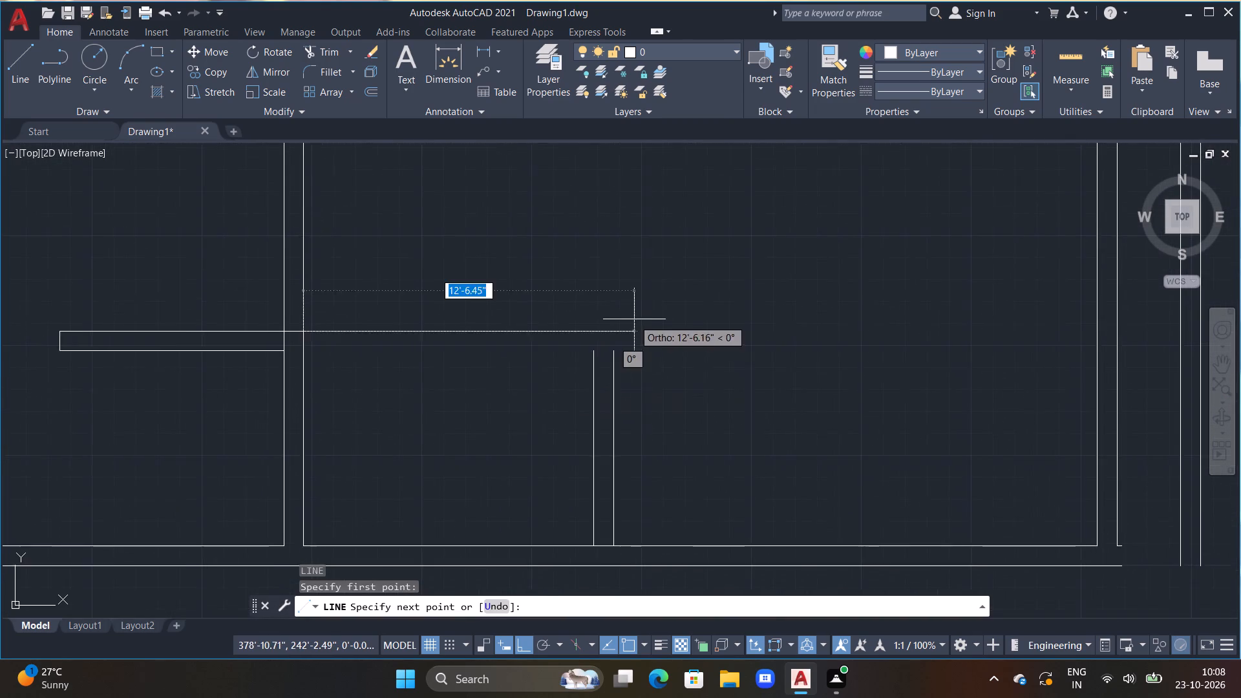
scroll(633, 322, down, 1)
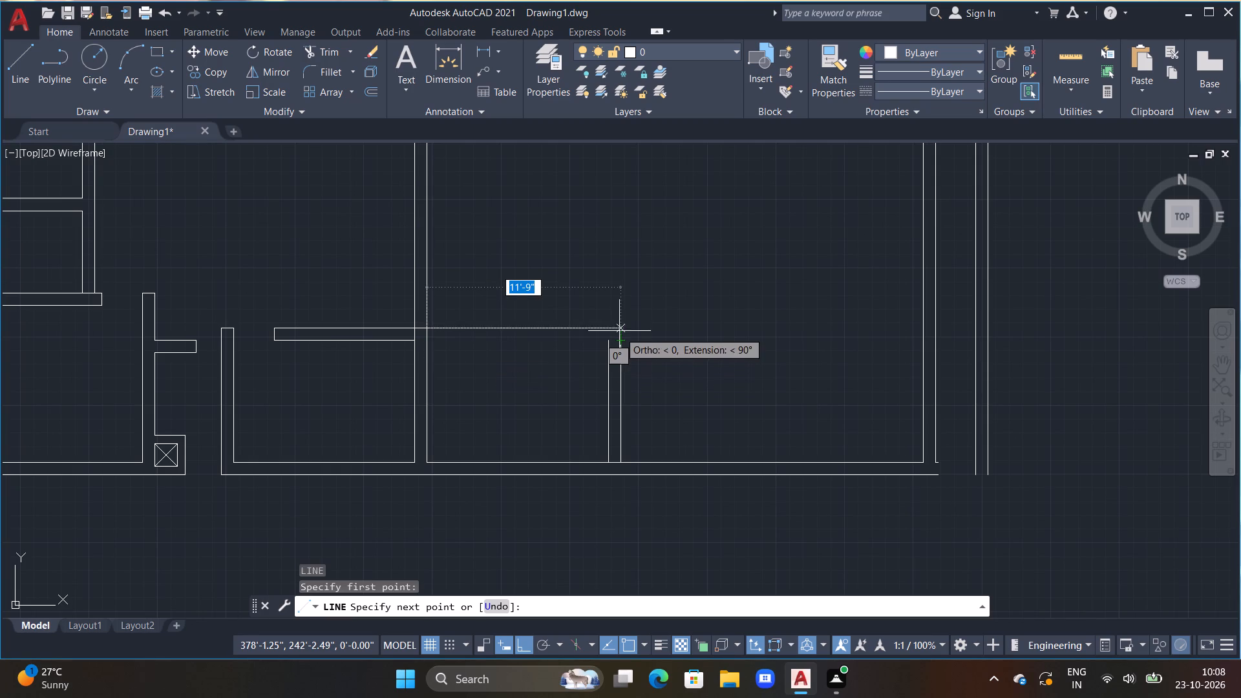
click(619, 329)
click(619, 343)
key(Escape)
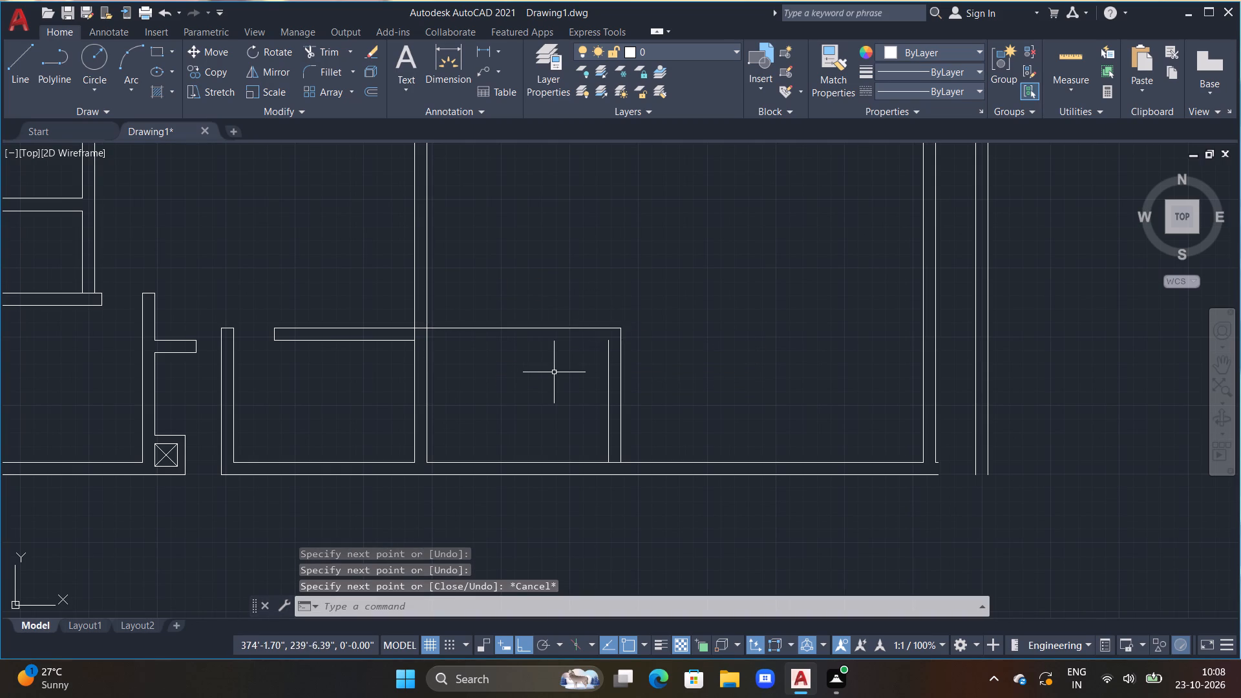
Draw the adjoining room's north inner line from the shared wall to the top of its east wall's inner line.
middle_drag(554, 372, 620, 364)
text(l)
key(space)
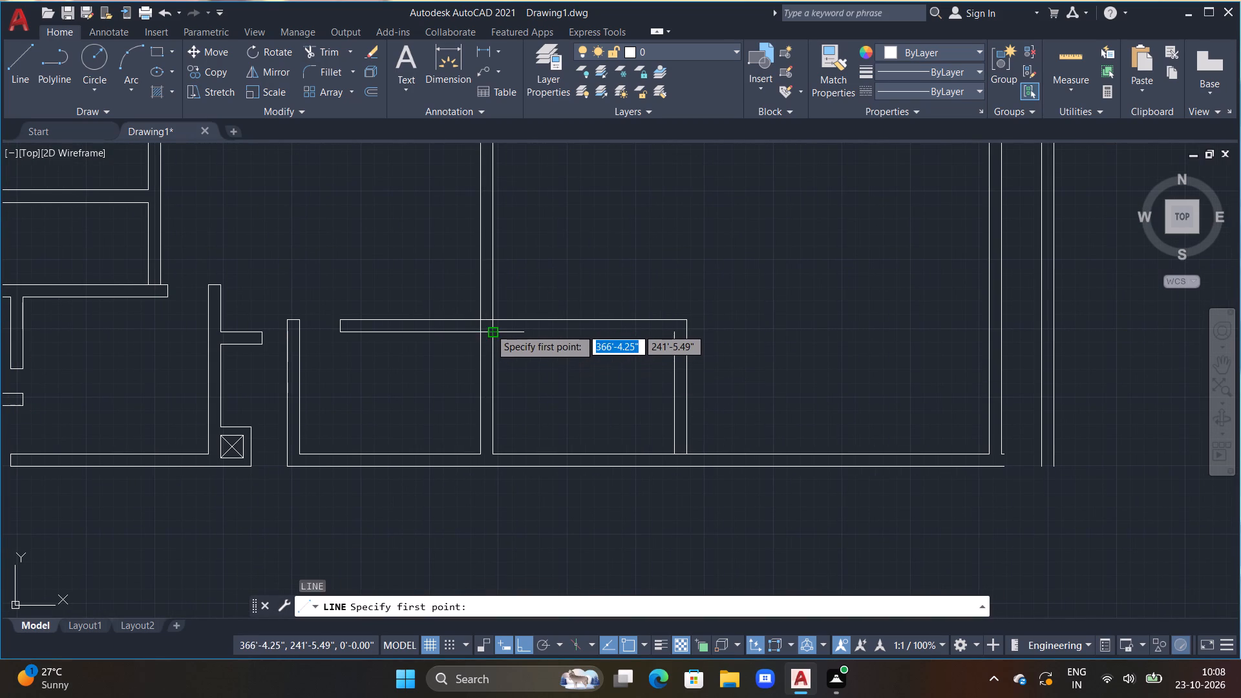
click(490, 332)
drag(490, 332, 498, 332)
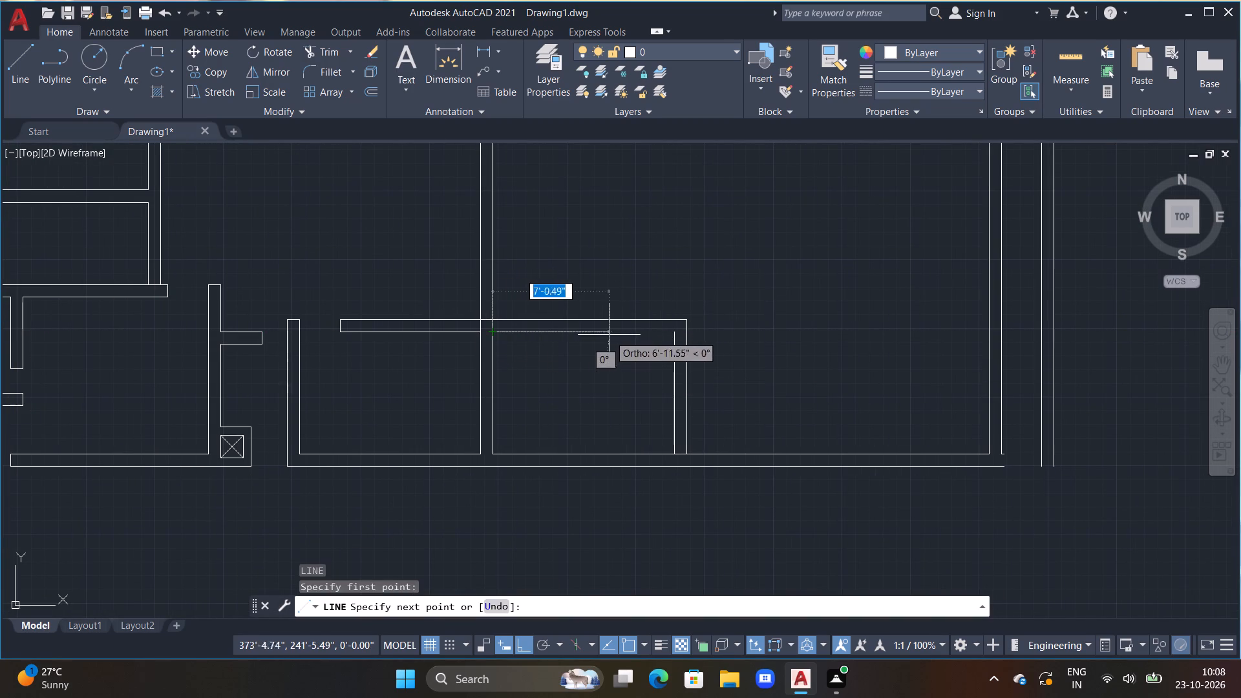
click(675, 332)
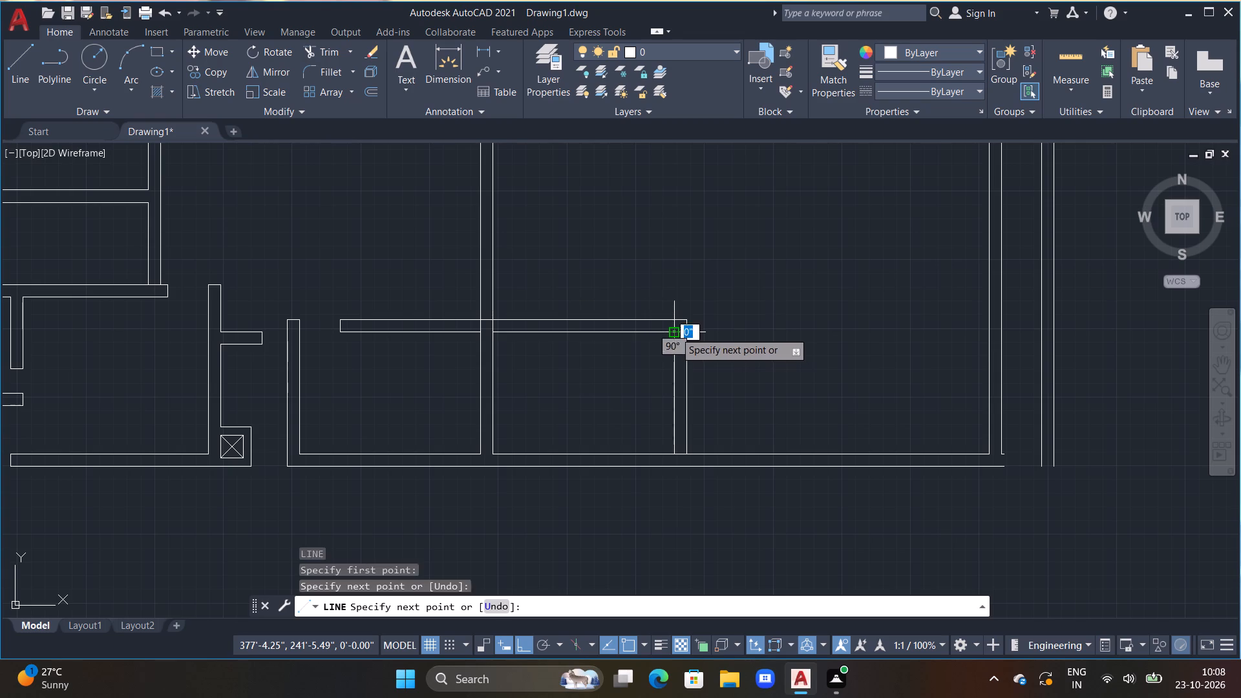
key(Escape)
scroll(642, 350, down, 3)
middle_click(556, 365)
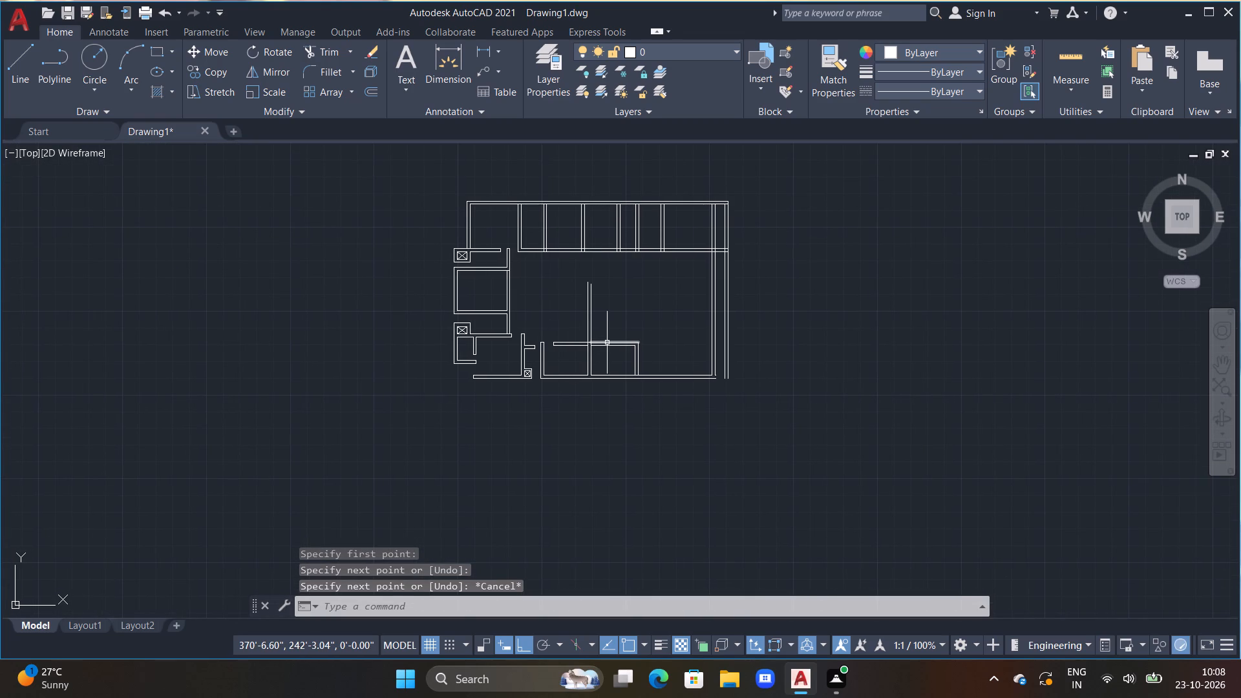
Extend the inner line of the adjoining room's east wall north to the room's north outer line.
scroll(620, 350, up, 2)
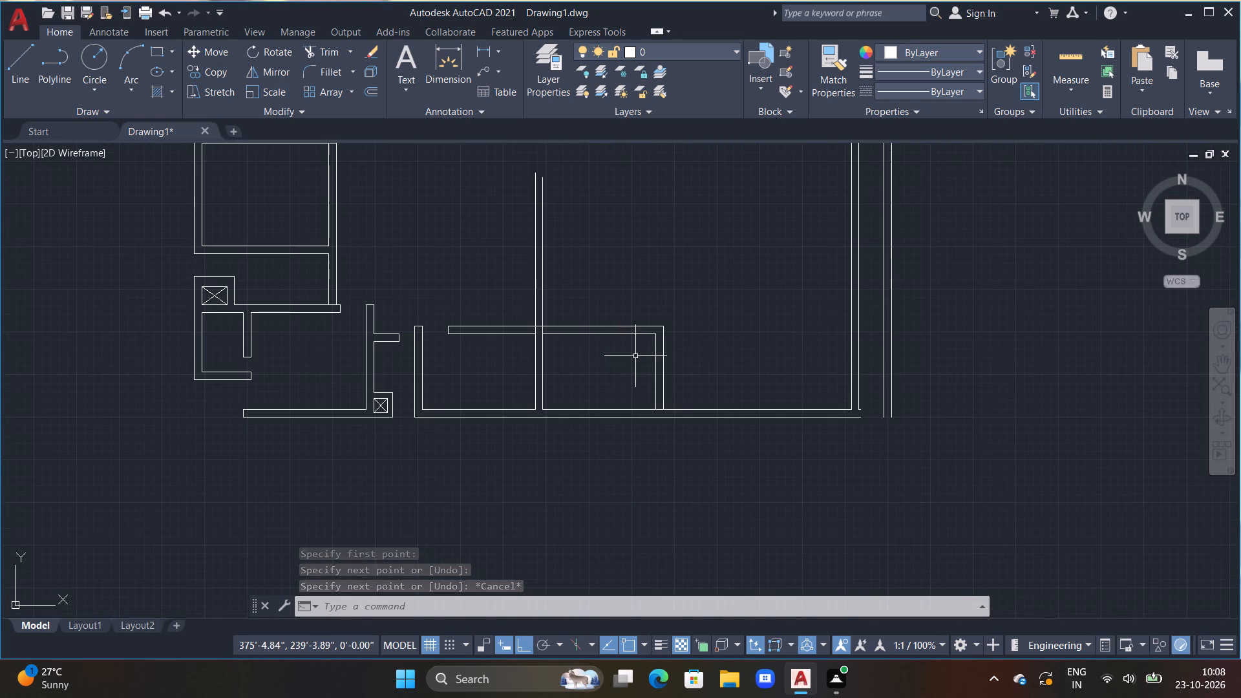
scroll(635, 356, up, 1)
text(ex)
key(space)
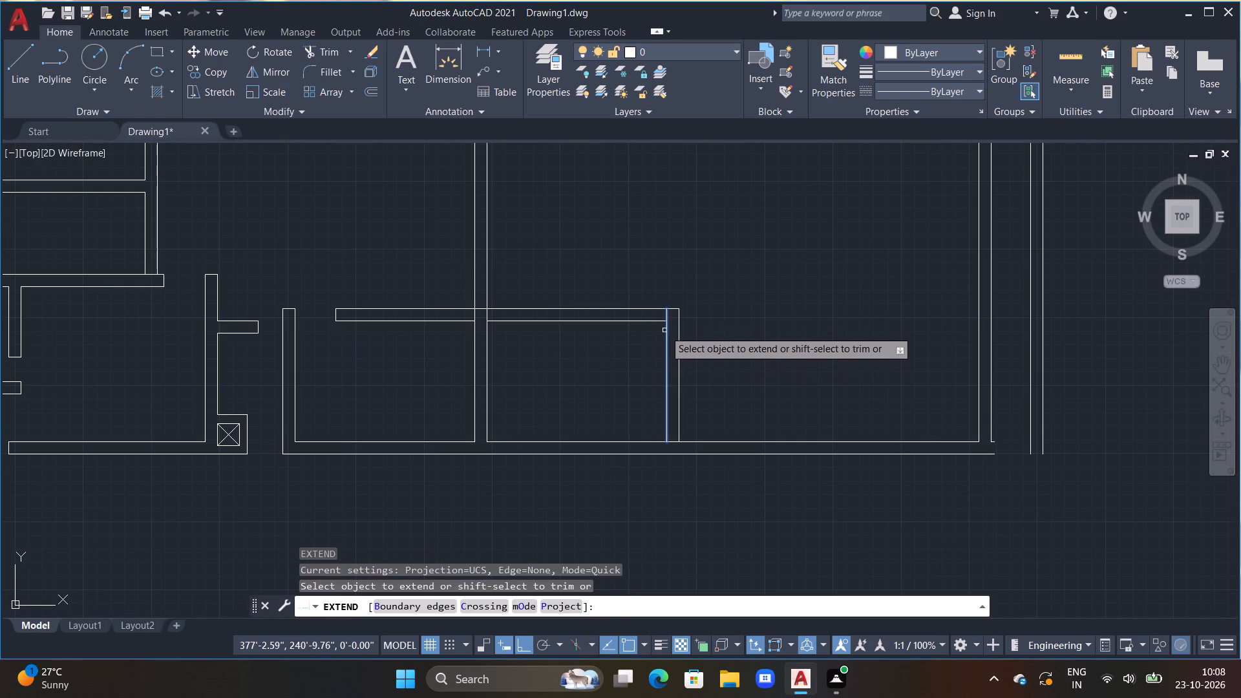
click(665, 330)
key(grave)
key(Escape)
key(Escape)
key(Escape)
key(Escape)
key(Escape)
key(Escape)
key(Escape)
key(Escape)
key(Escape)
key(Escape)
key(Escape)
key(Escape)
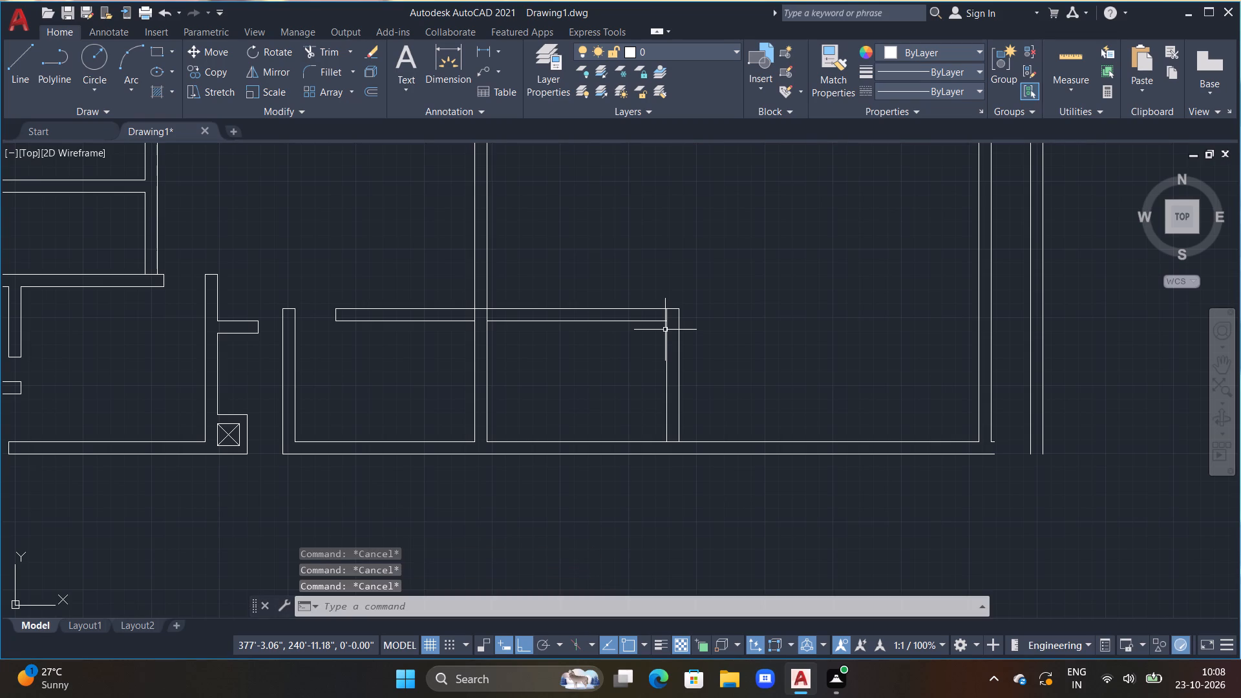
Cut a 2'-6" opening at the east end of the adjoining room's north wall, offsetting the east wall's inner line for the jamb.
text(off)
key(space)
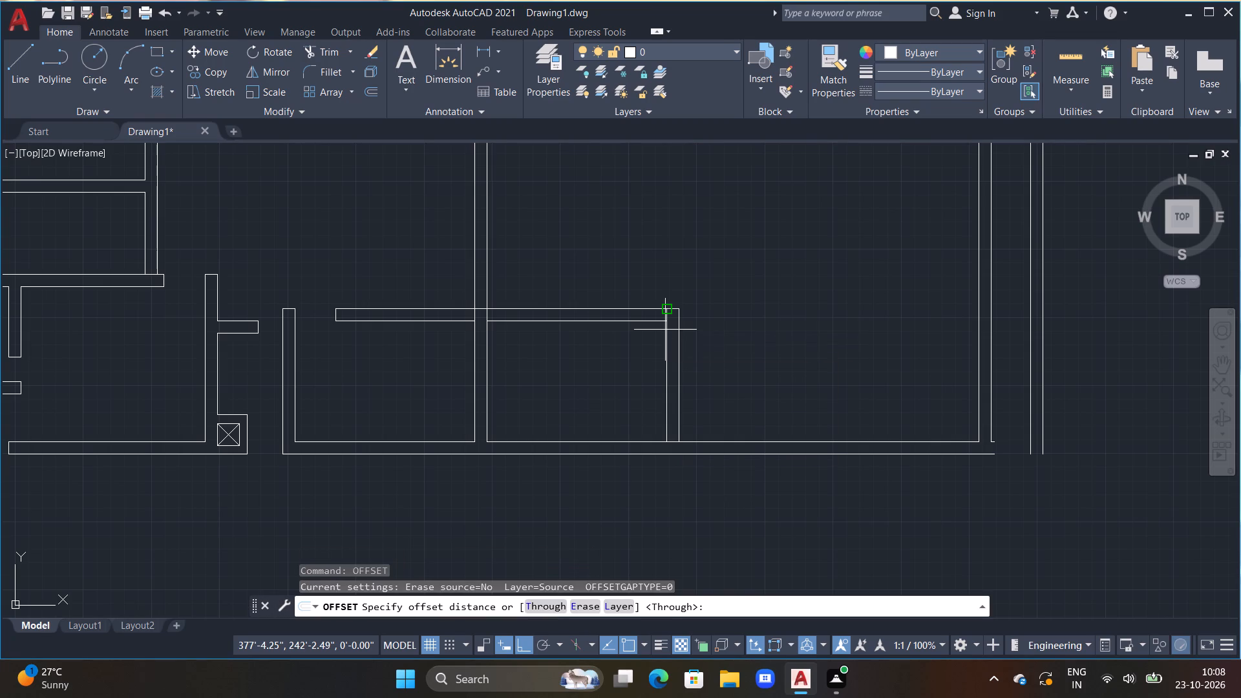
text(2'6")
key(Return)
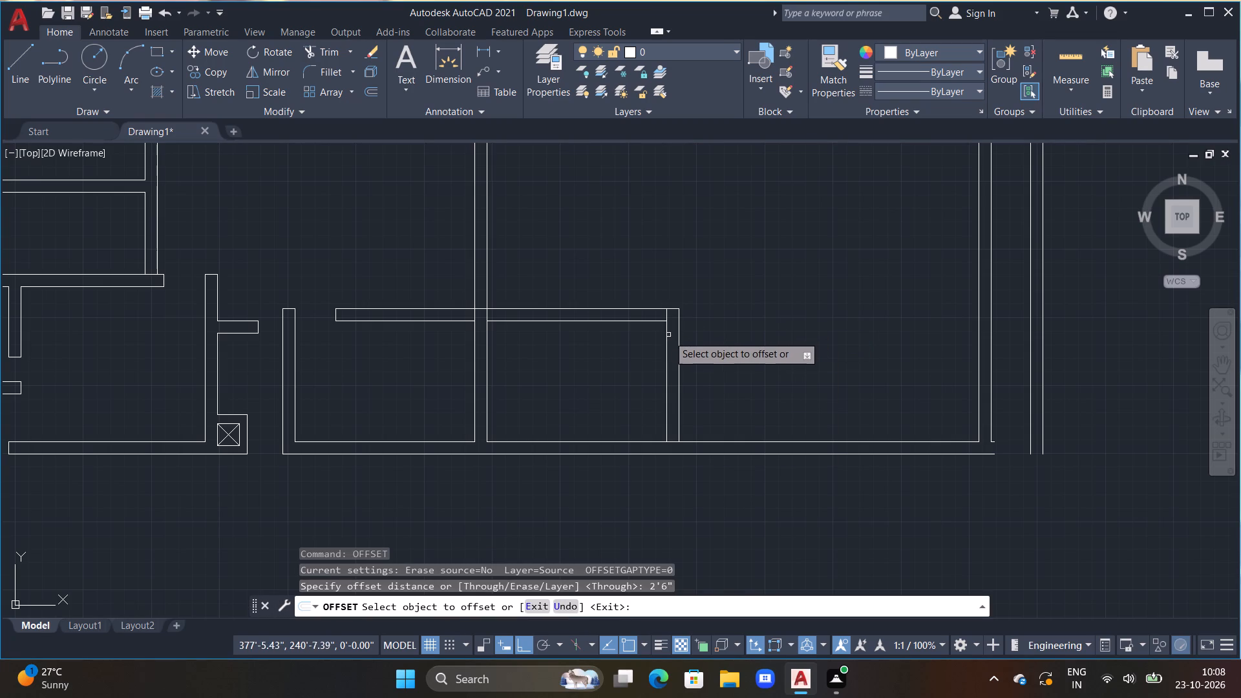
click(668, 336)
click(616, 359)
key(Escape)
key(t)
text(r)
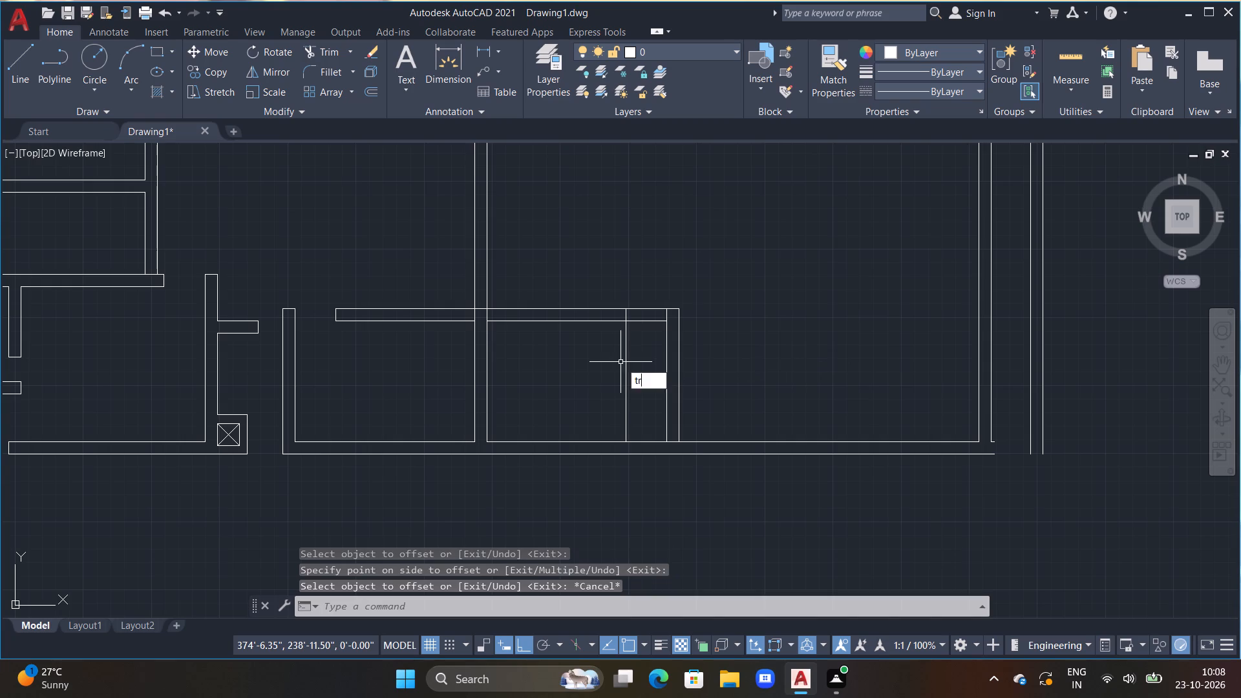
key(space)
drag(645, 296, 625, 354)
click(624, 355)
click(622, 361)
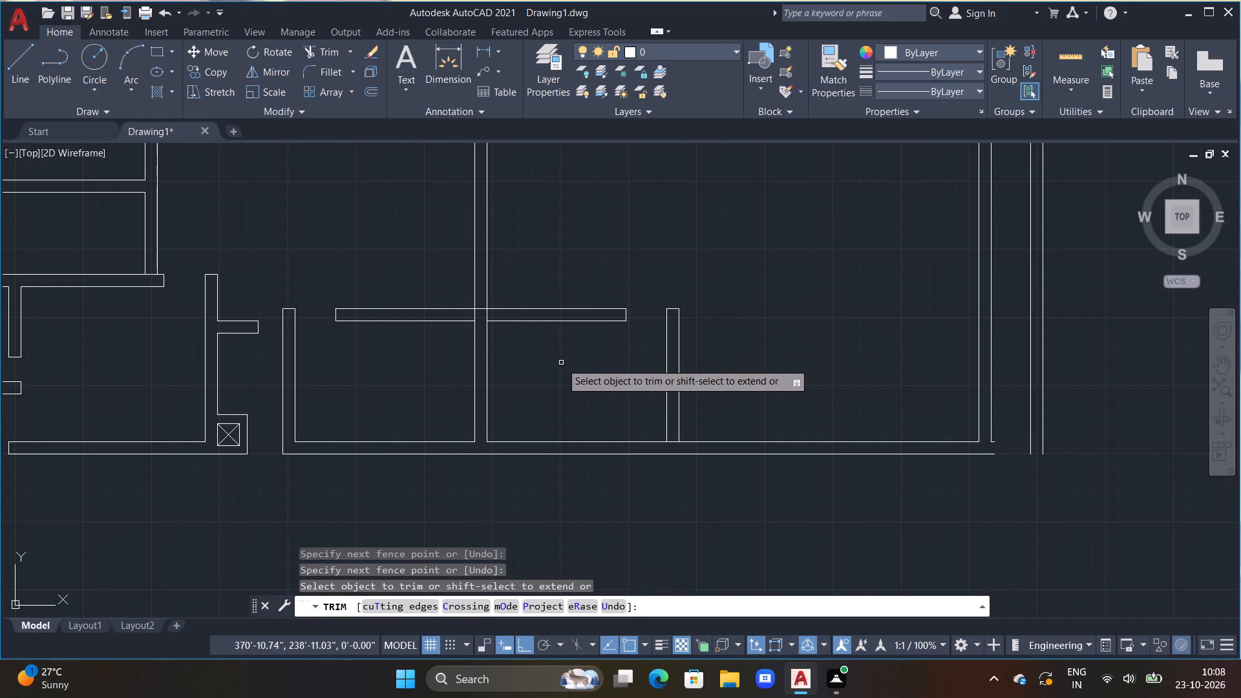
Trim the crossing line segments where the two rooms' north walls meet the shared vertical wall.
click(480, 309)
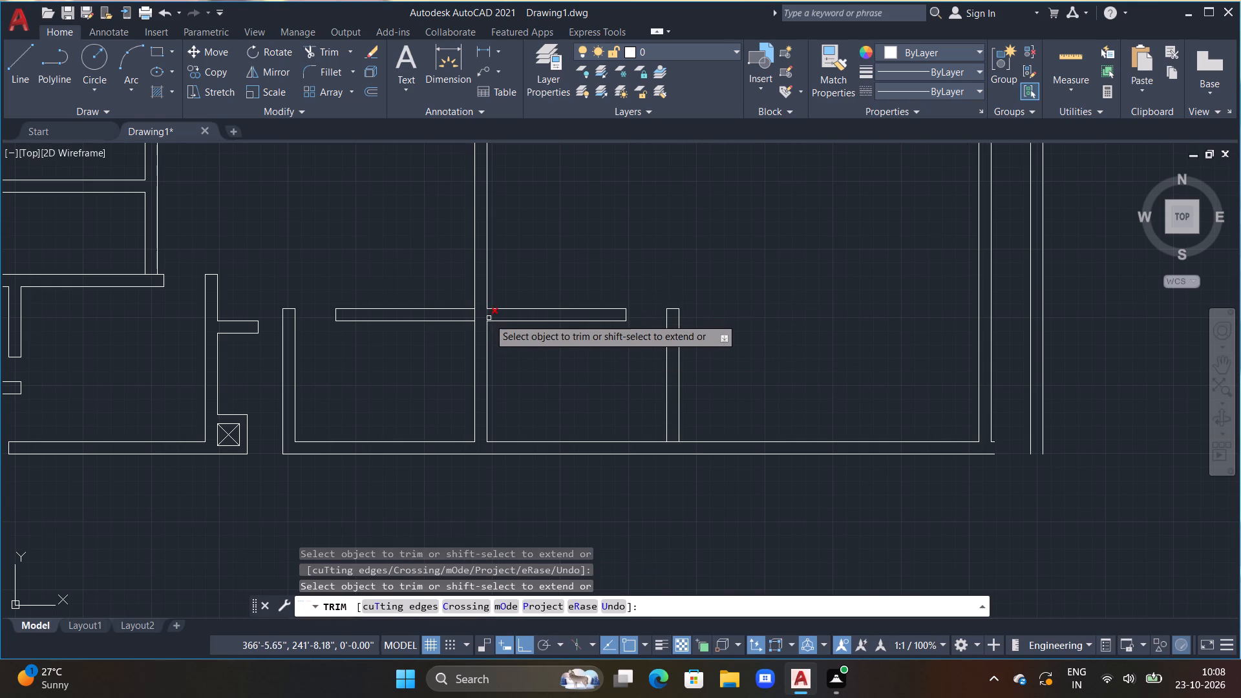
click(485, 315)
scroll(518, 338, down, 1)
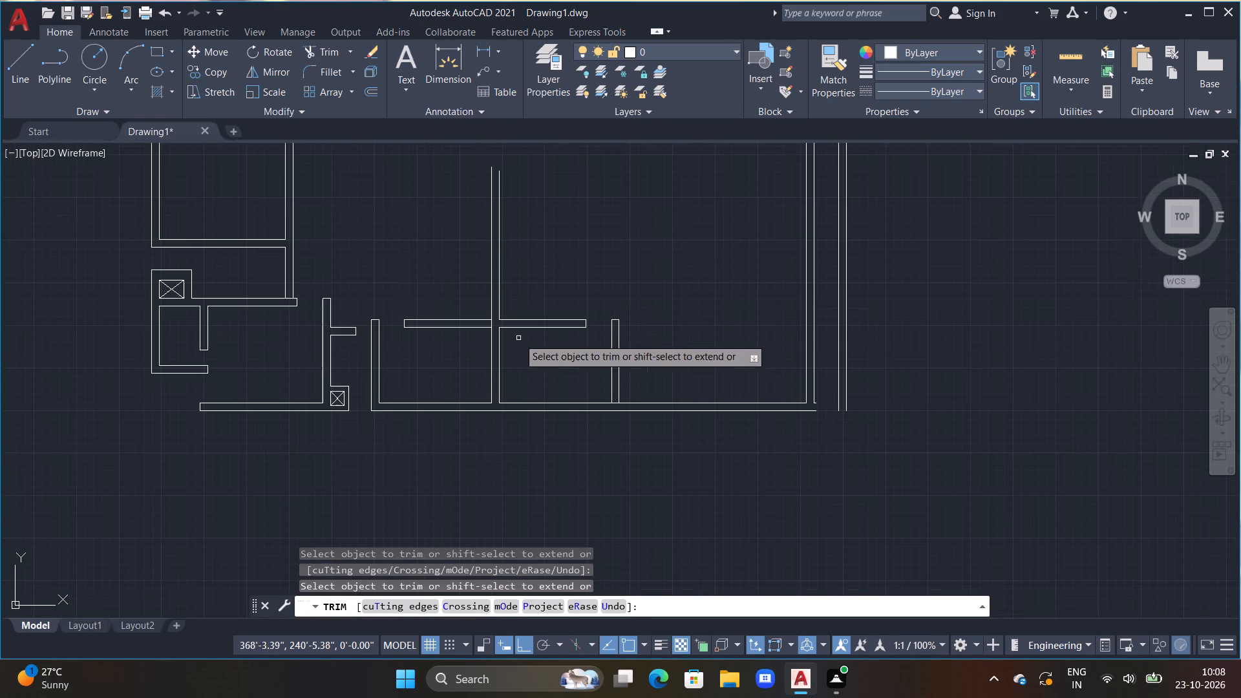
middle_click(529, 343)
scroll(513, 332, up, 2)
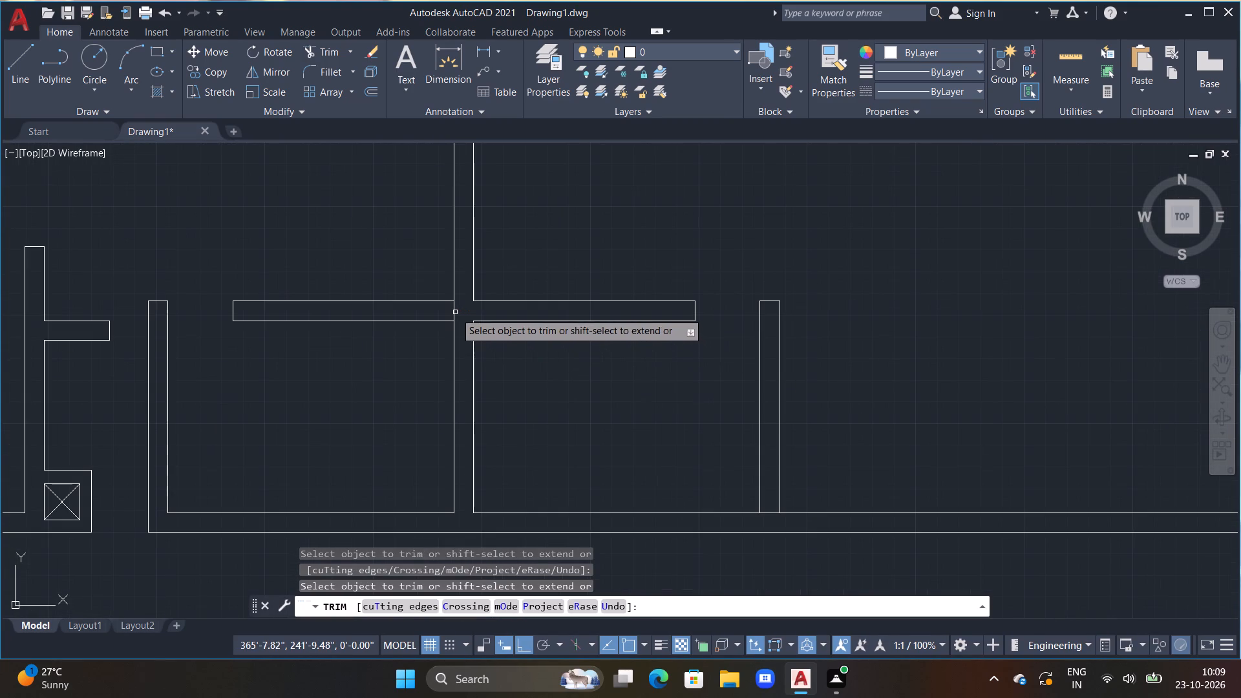
click(454, 312)
scroll(492, 344, down, 3)
middle_click(481, 366)
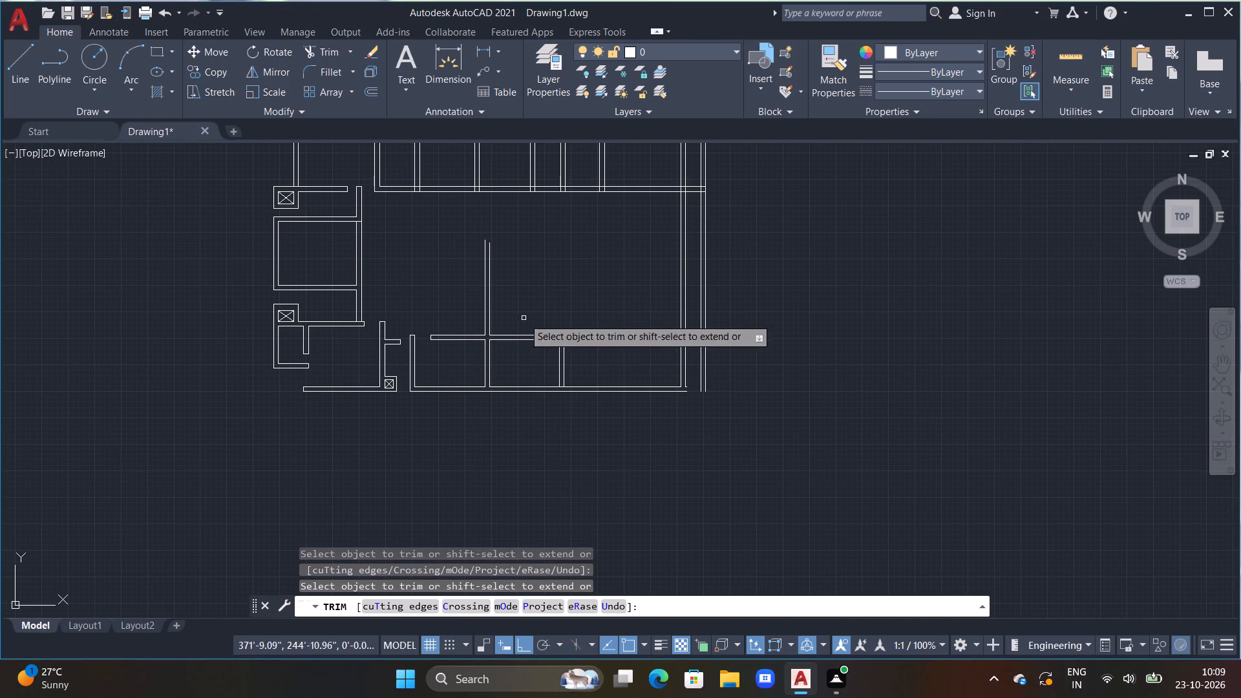
middle_drag(584, 328, 571, 310)
key(Escape)
key(Escape)
middle_drag(583, 330, 630, 318)
key(Escape)
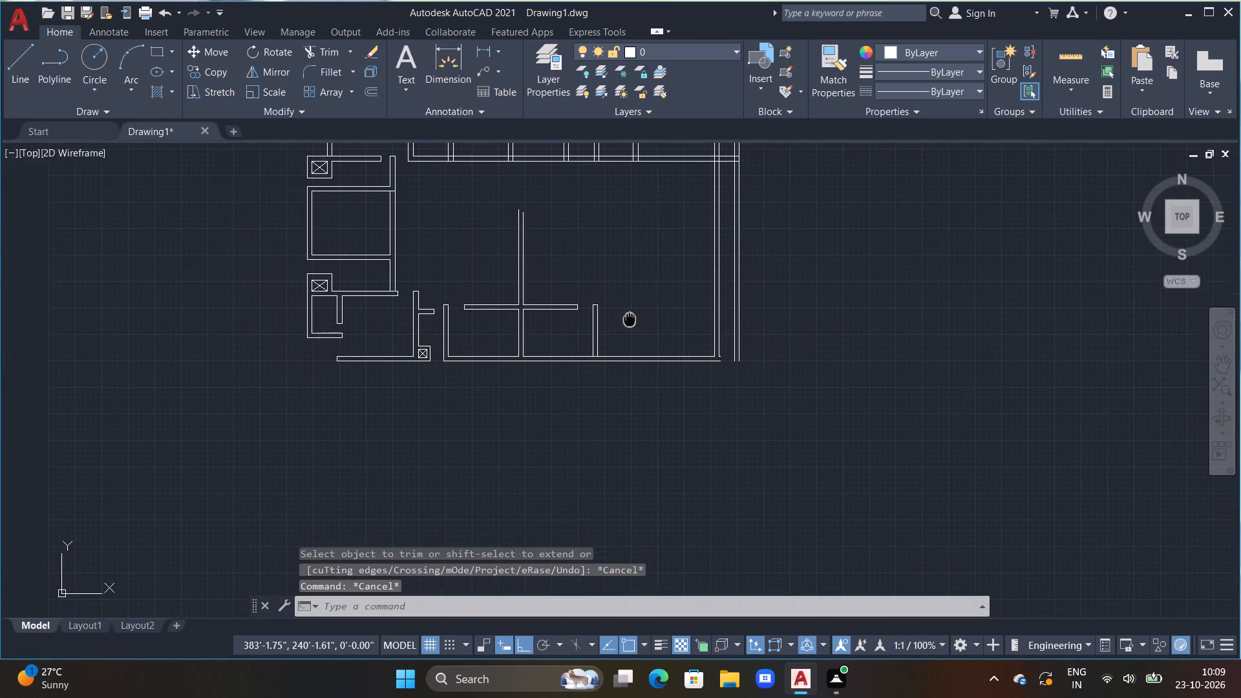
Offset the adjoining room's east outer line 4' east, and offset that copy 9" east to form a new wall.
middle_drag(630, 318, 625, 321)
middle_drag(635, 392, 611, 392)
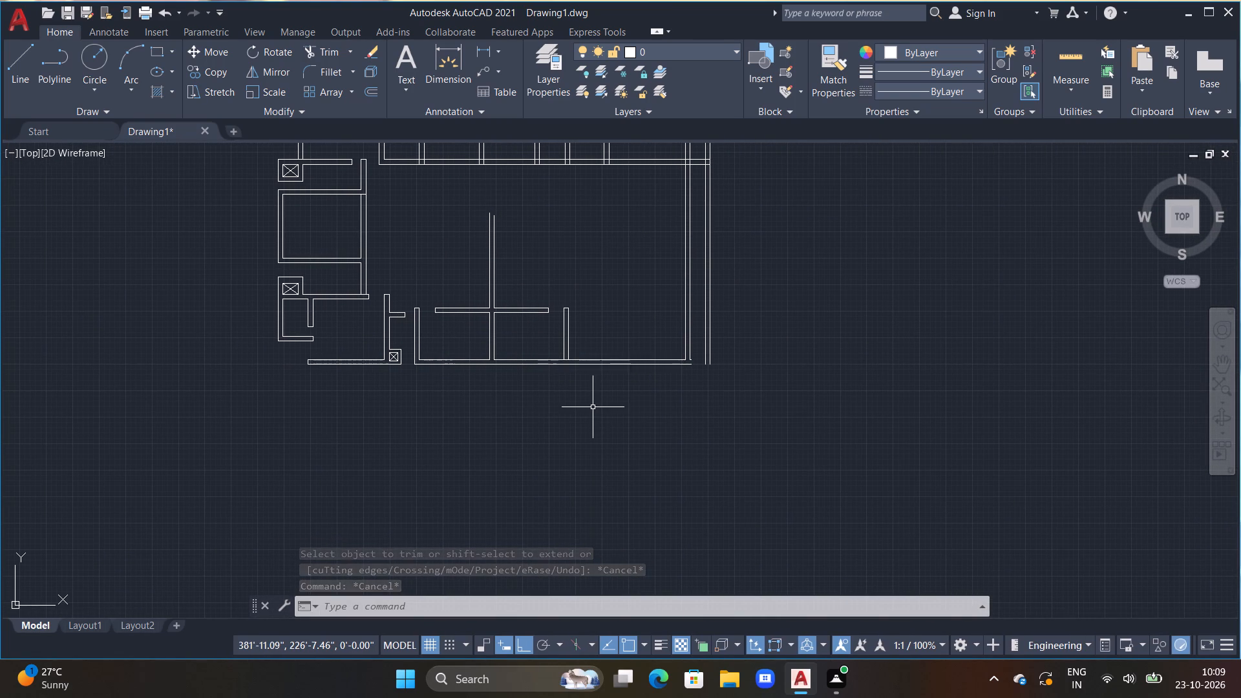
text(off)
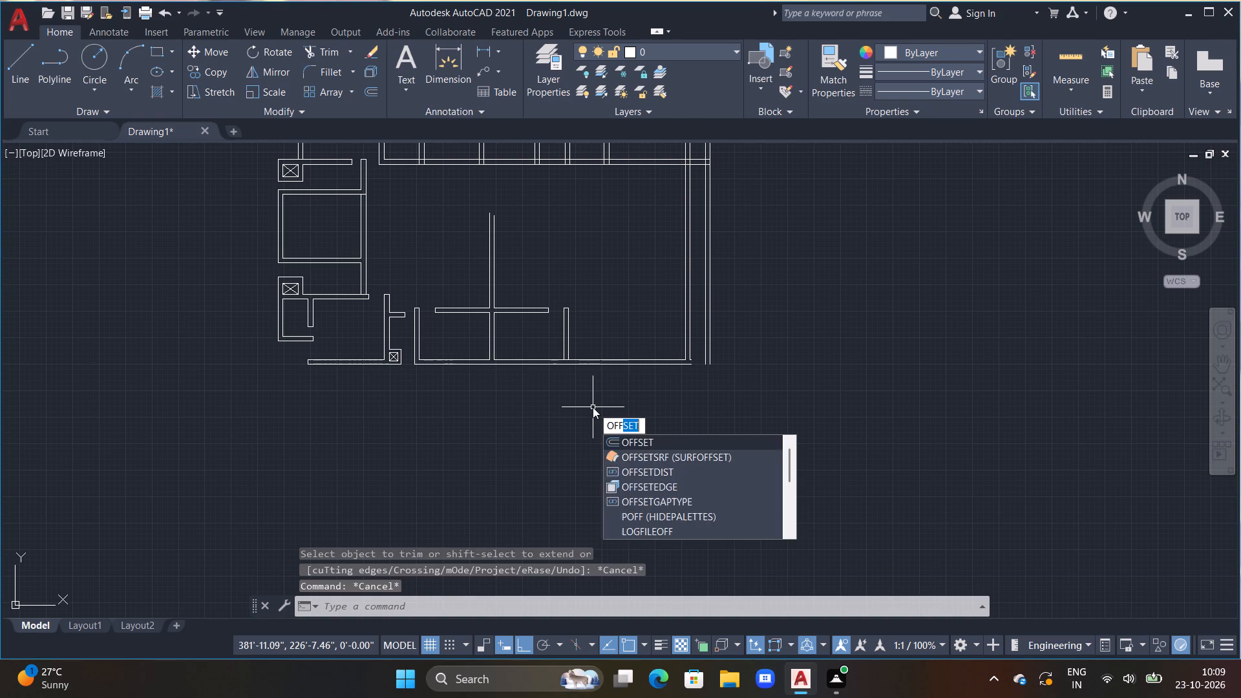
key(space)
text(4')
key(Return)
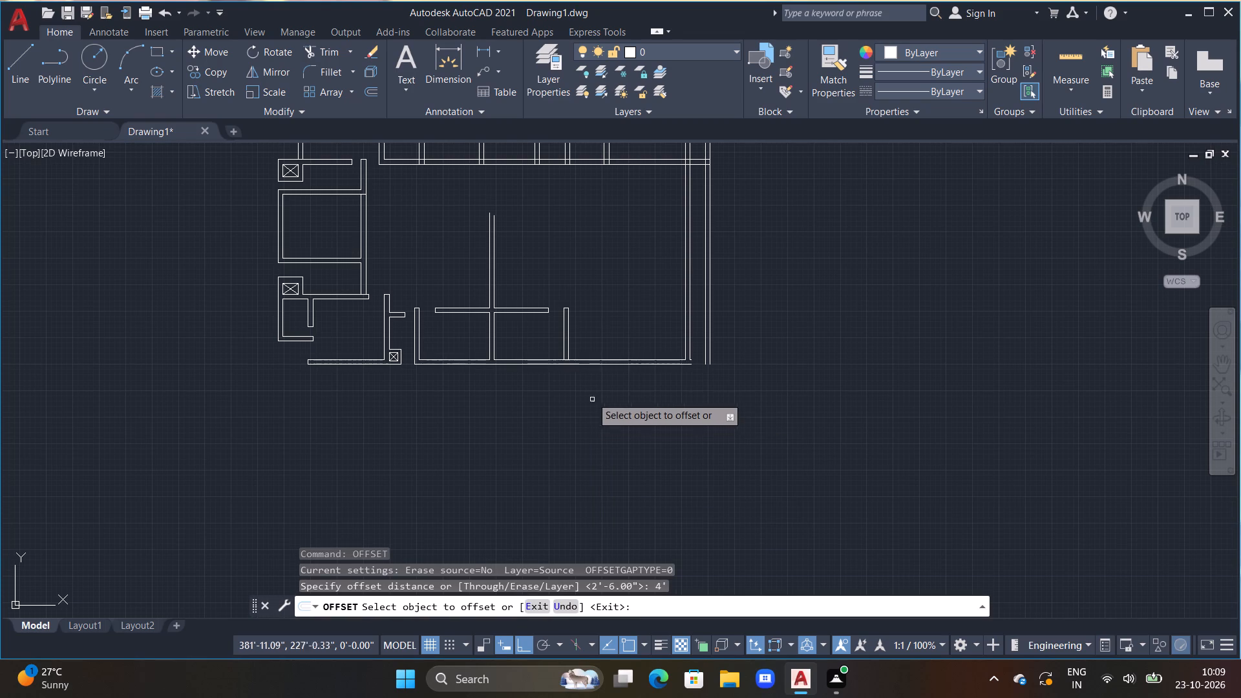
click(569, 335)
click(629, 335)
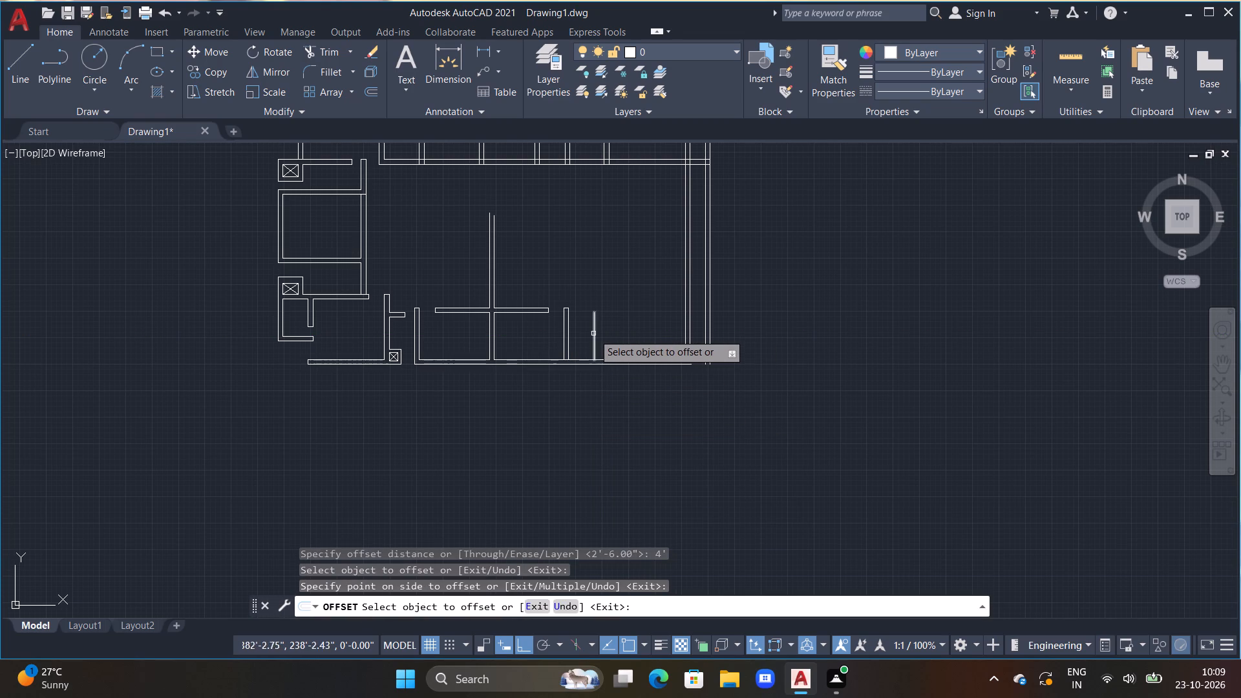
click(593, 333)
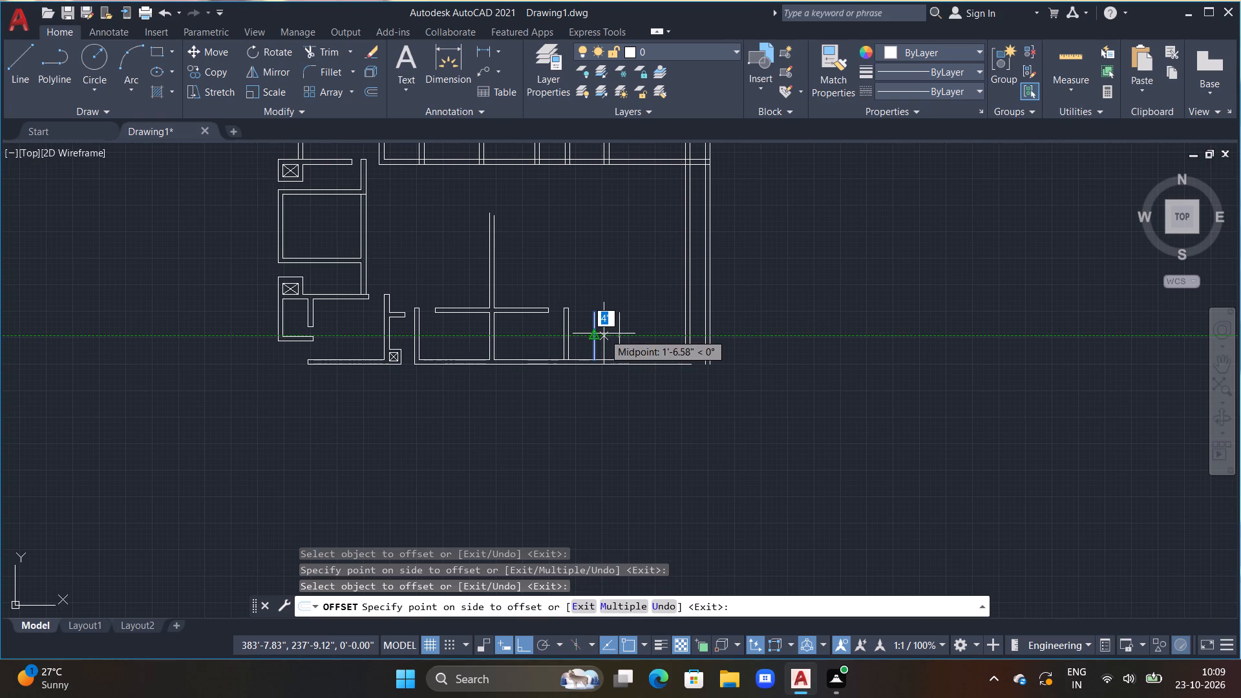
text(9")
key(Return)
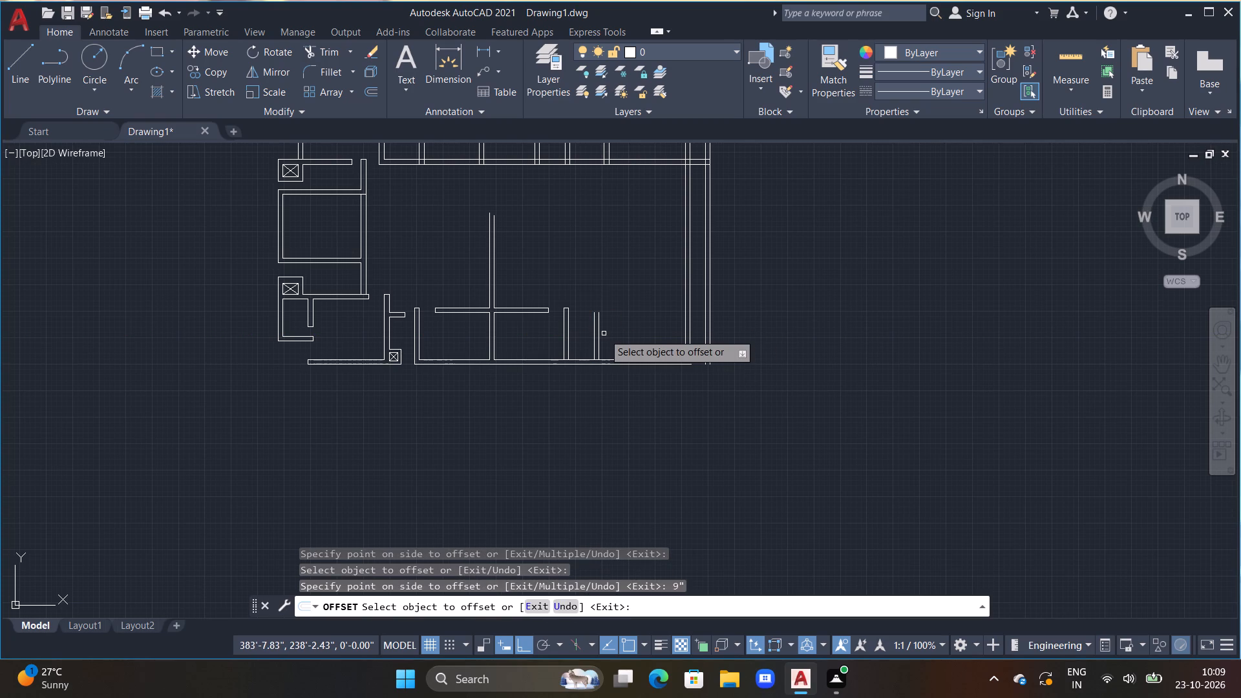
key(Escape)
Continue both lines of the new wall north to align with the top of the wall above the southern shaft, and cap the end.
key(l)
key(space)
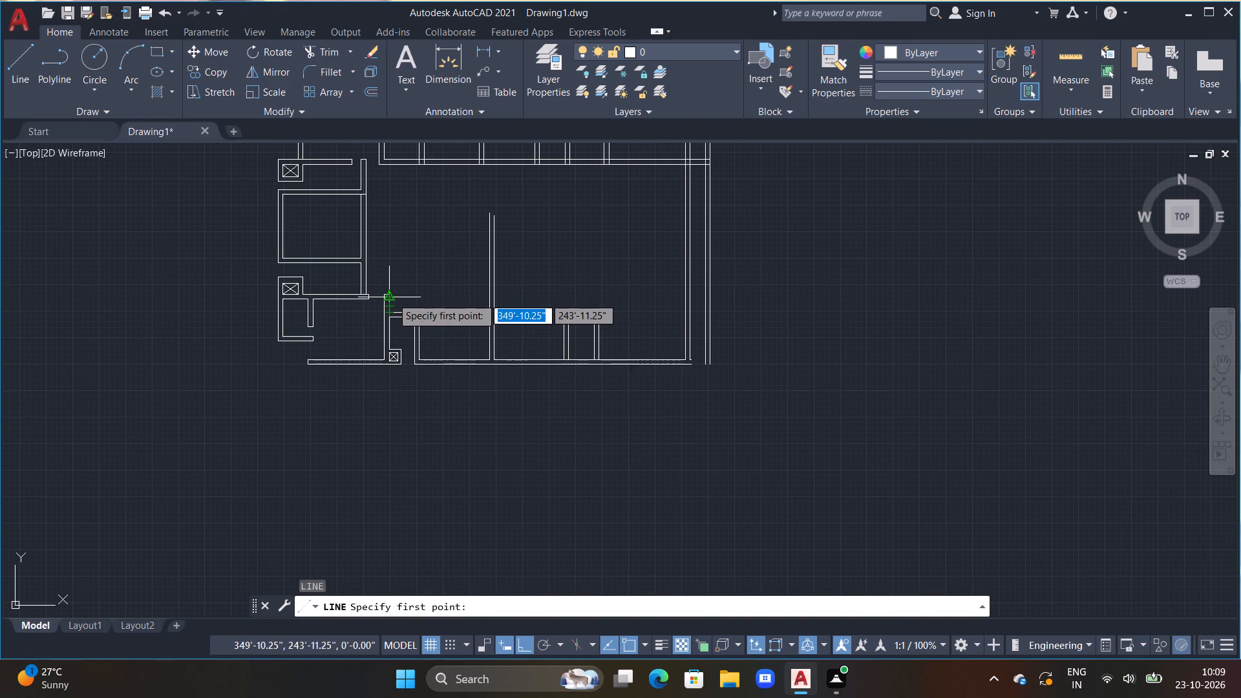
scroll(384, 299, up, 3)
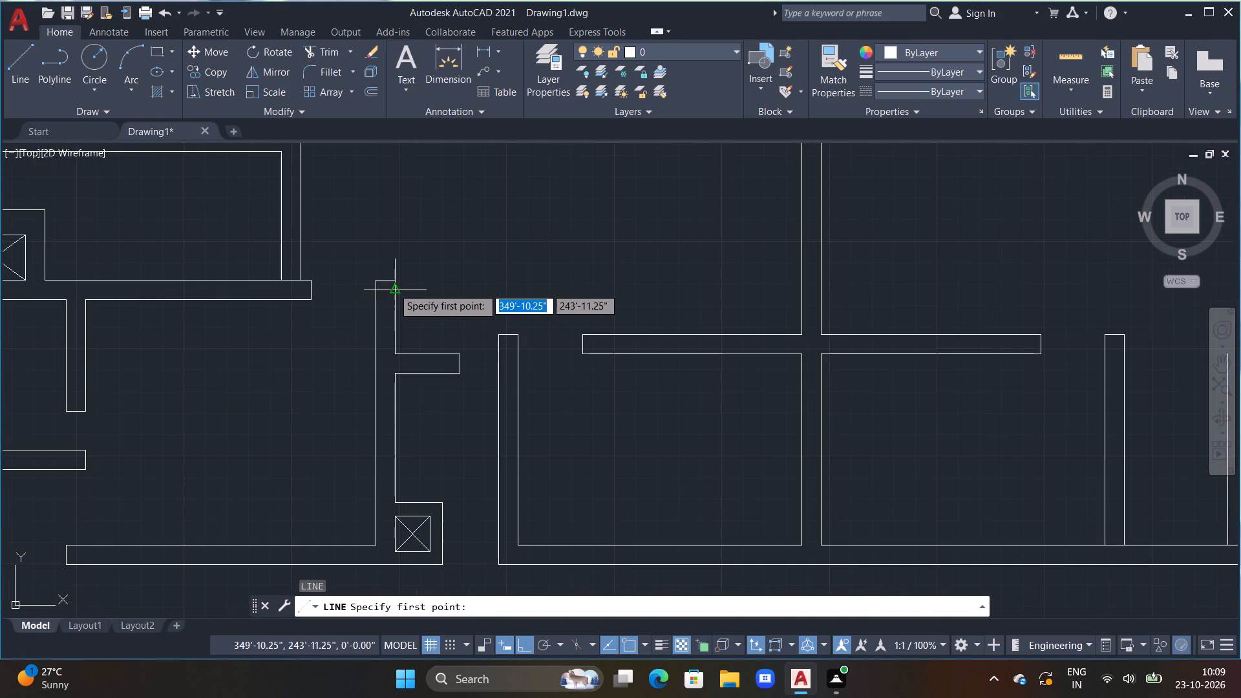
middle_drag(716, 280, 472, 284)
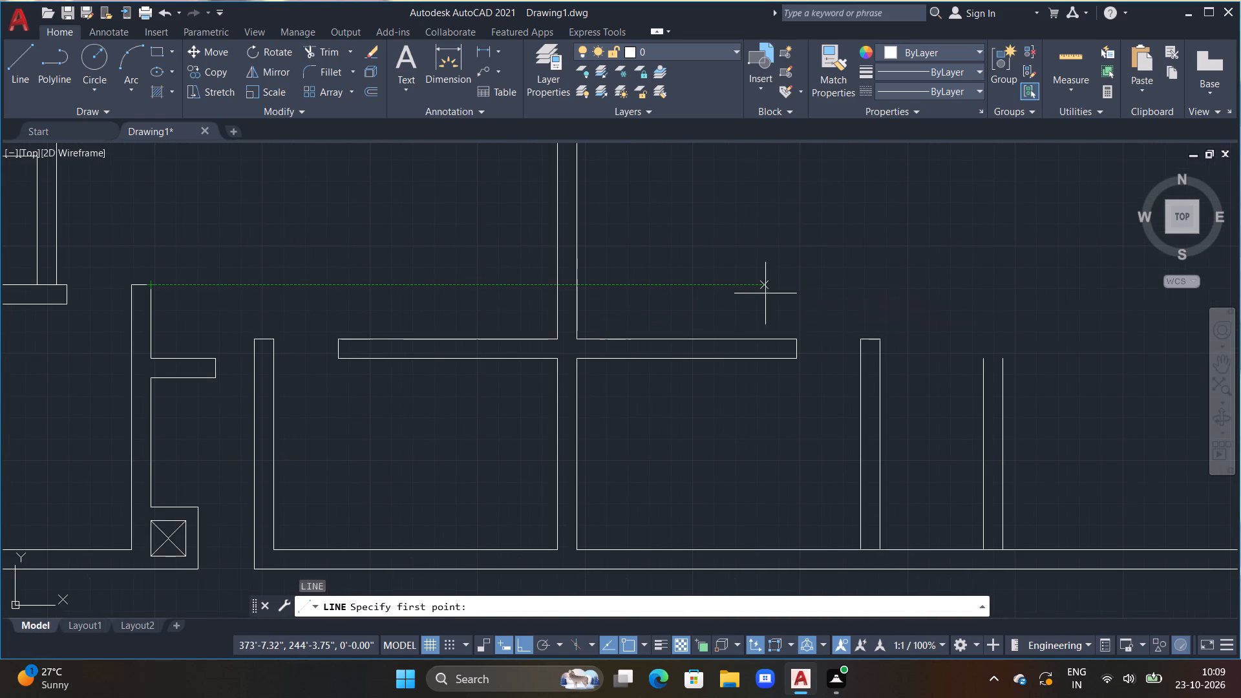
click(1000, 285)
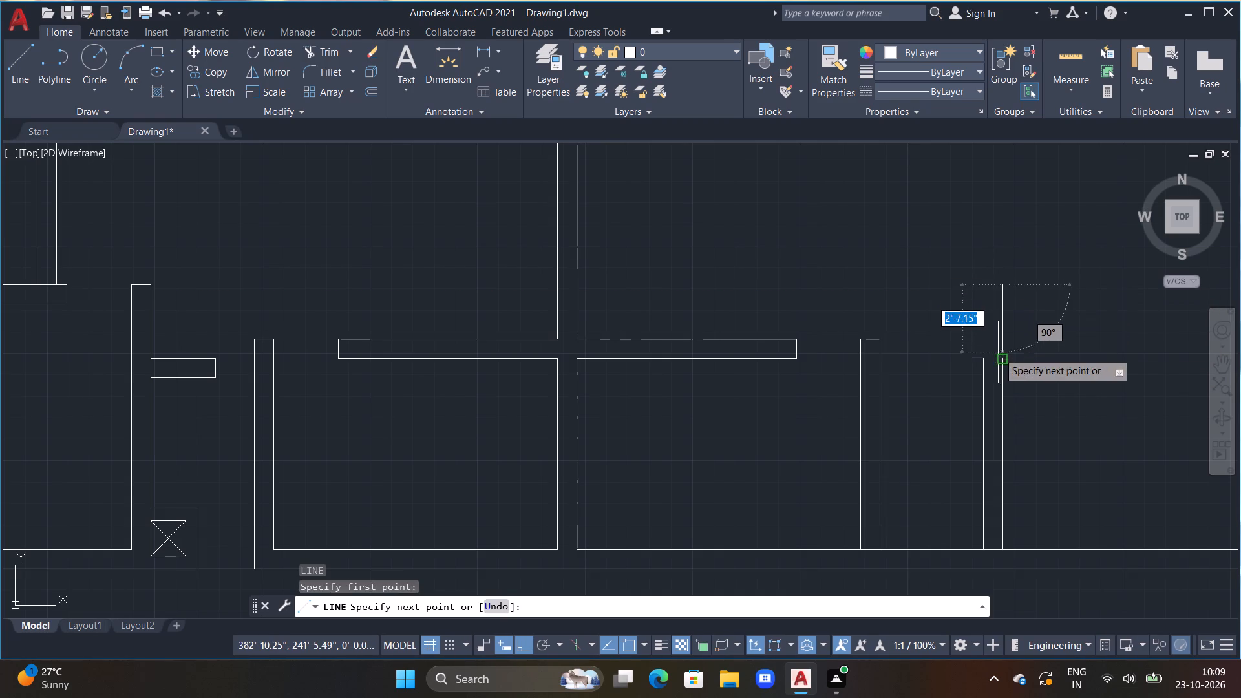
double_click(1003, 359)
key(Escape)
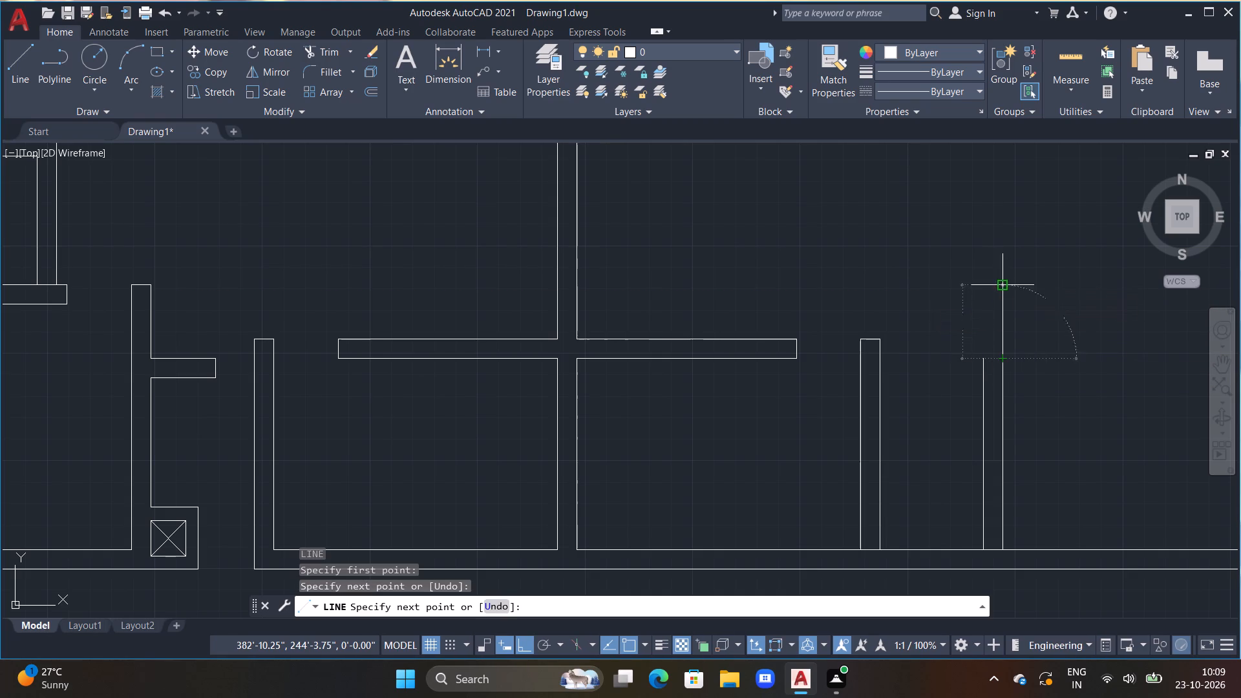
key(l)
key(space)
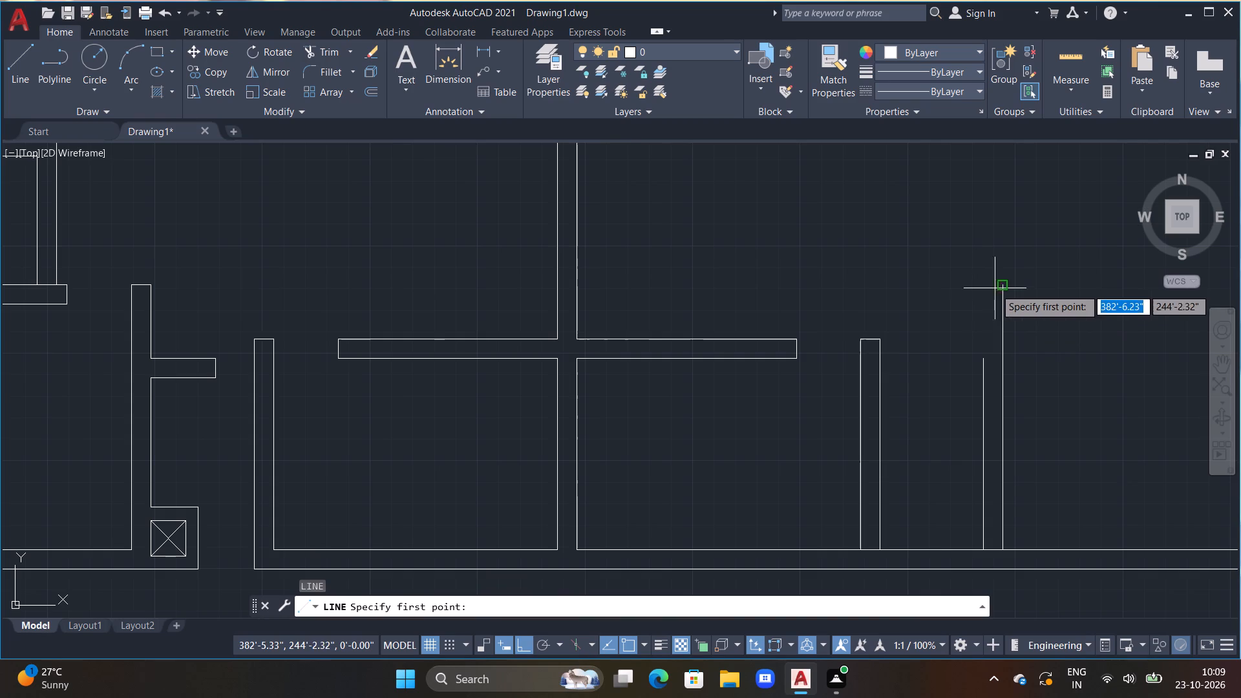
drag(1001, 287, 982, 290)
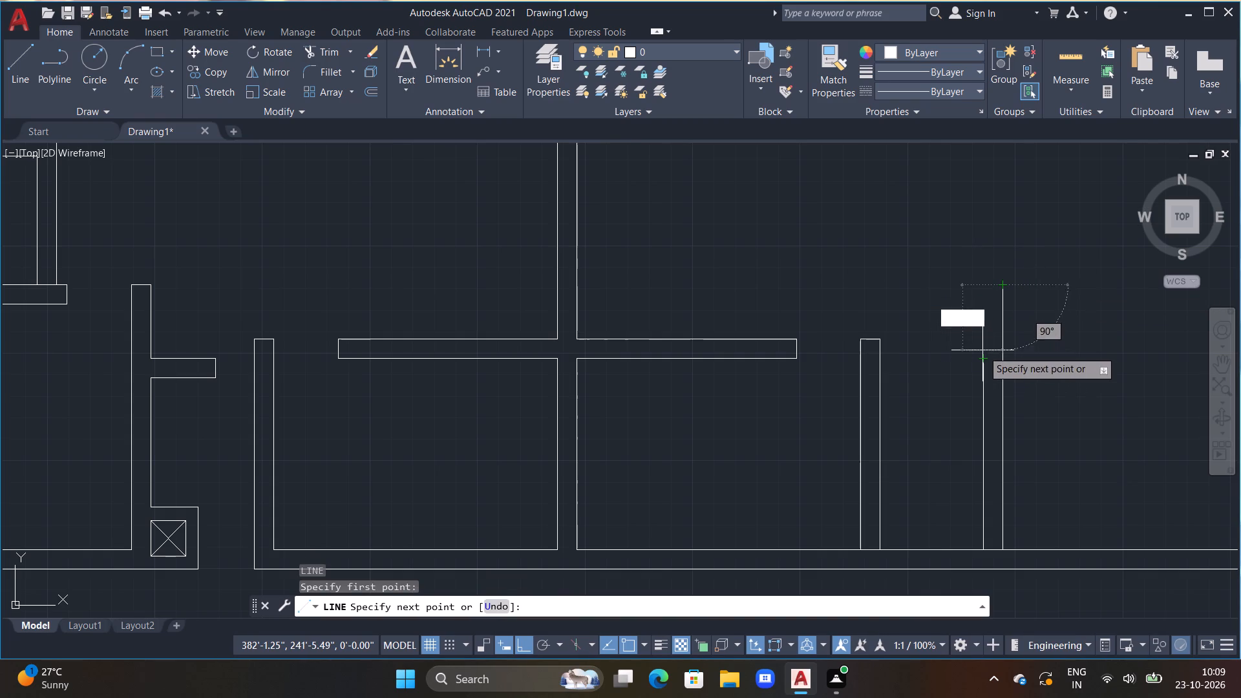
double_click(984, 283)
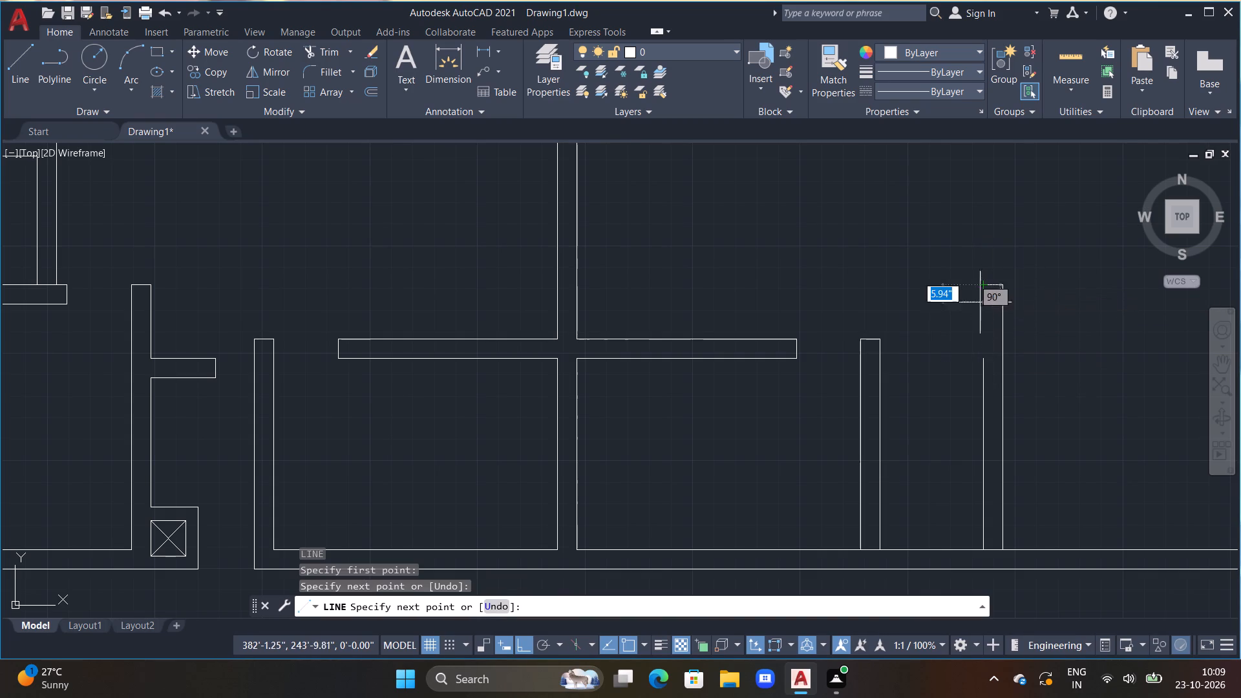
click(984, 359)
key(Escape)
scroll(954, 382, down, 1)
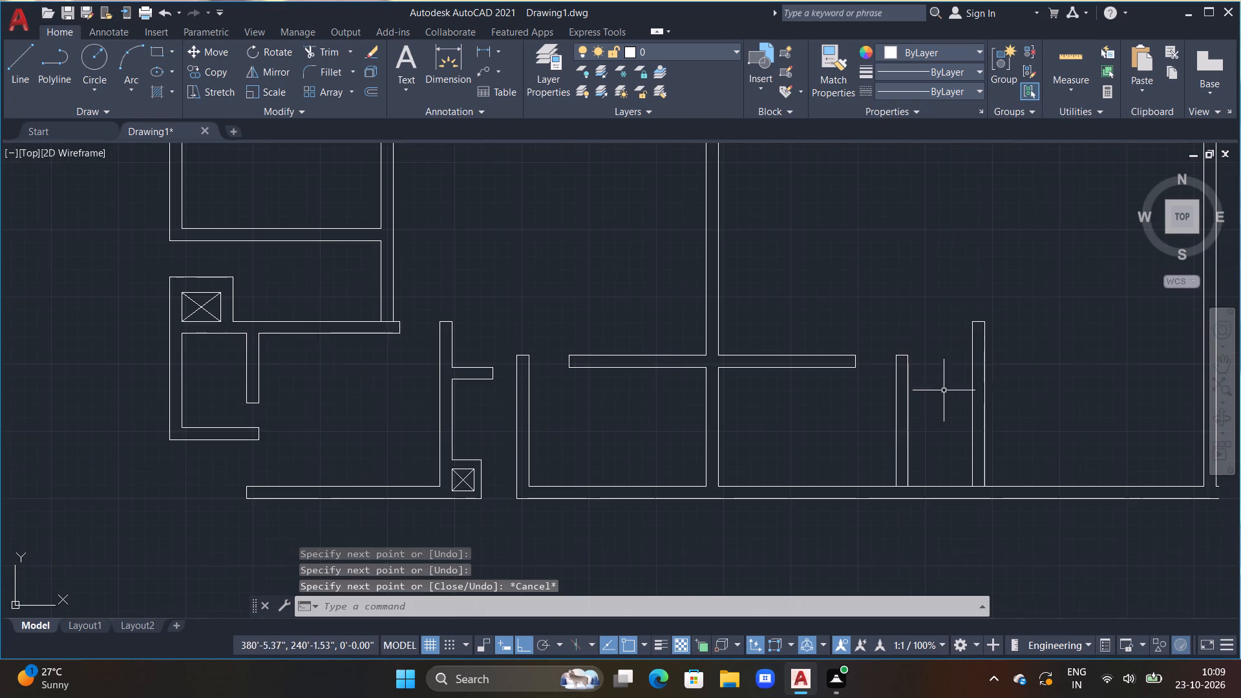
middle_drag(931, 396, 864, 330)
key(Escape)
key(Escape)
middle_drag(852, 401, 827, 341)
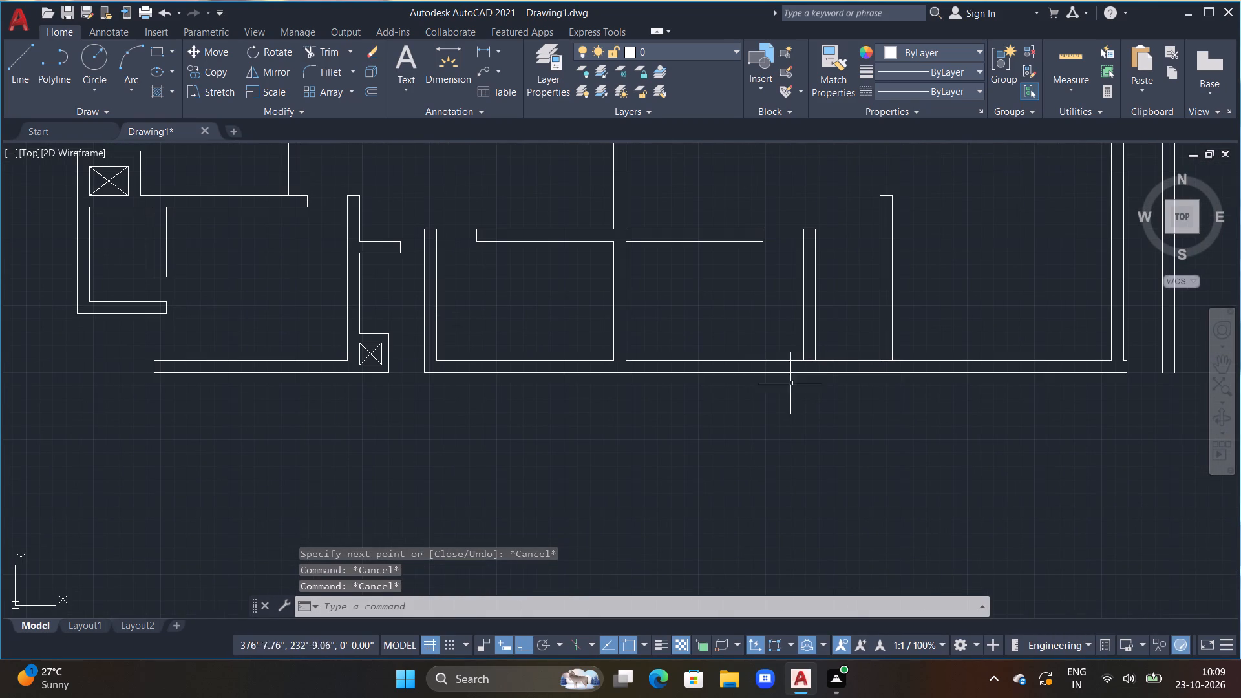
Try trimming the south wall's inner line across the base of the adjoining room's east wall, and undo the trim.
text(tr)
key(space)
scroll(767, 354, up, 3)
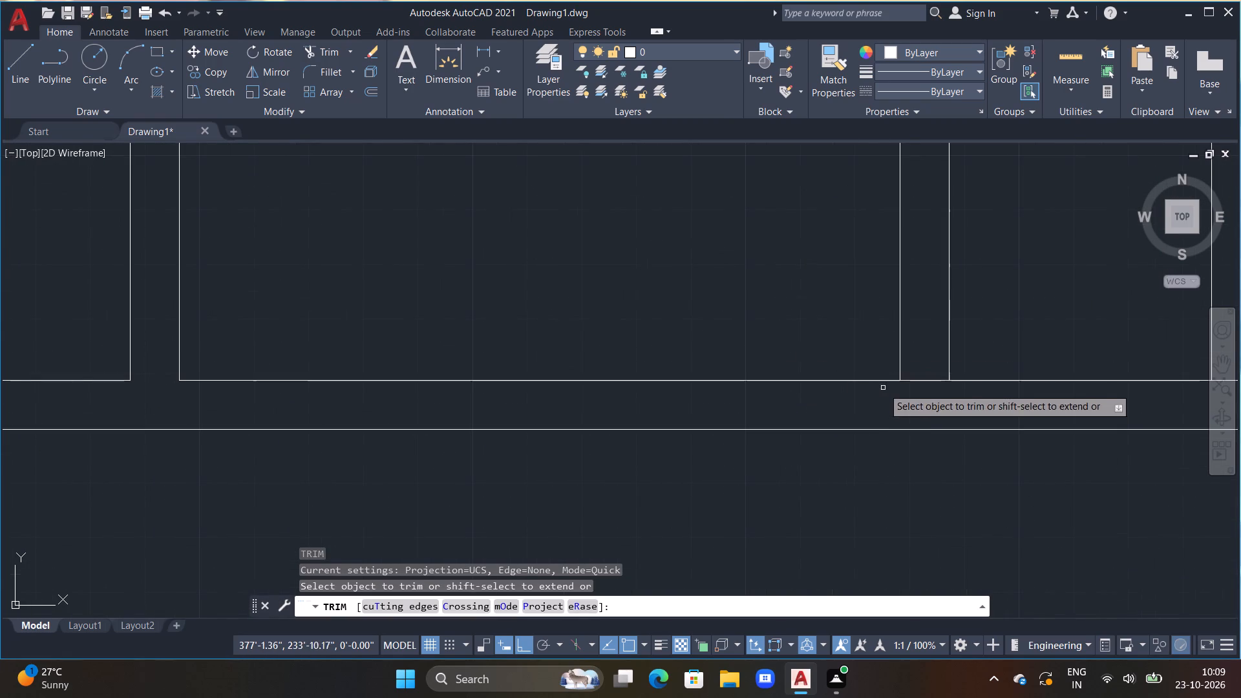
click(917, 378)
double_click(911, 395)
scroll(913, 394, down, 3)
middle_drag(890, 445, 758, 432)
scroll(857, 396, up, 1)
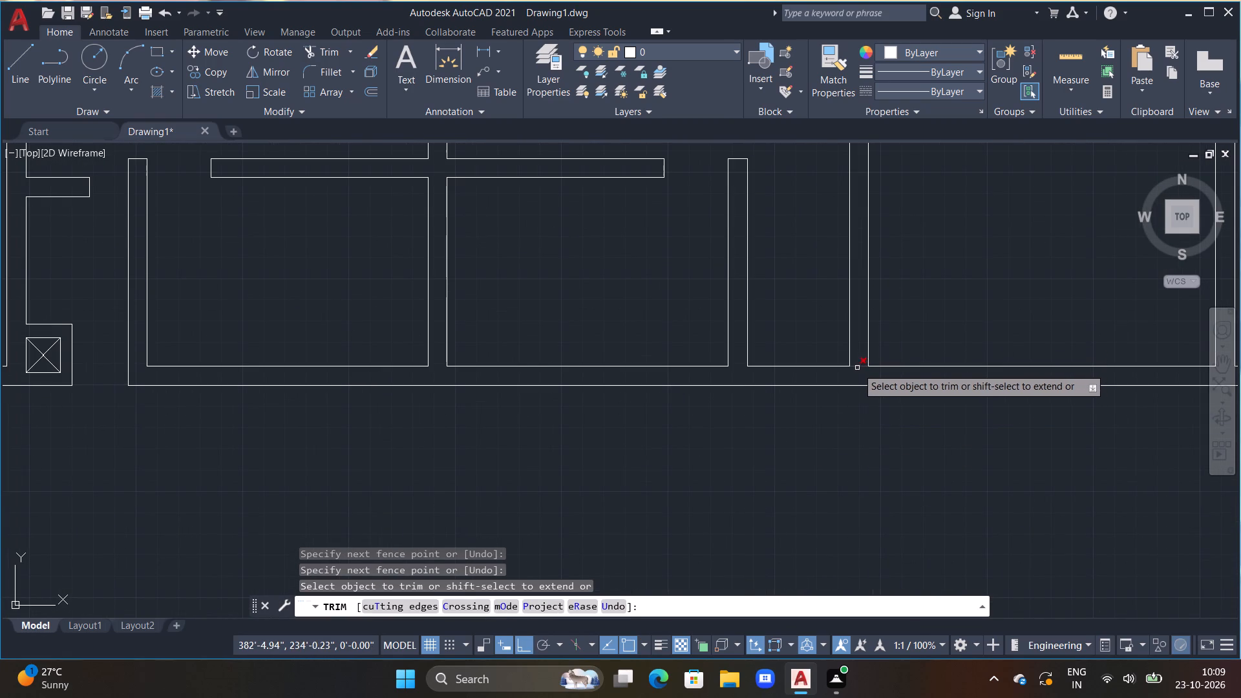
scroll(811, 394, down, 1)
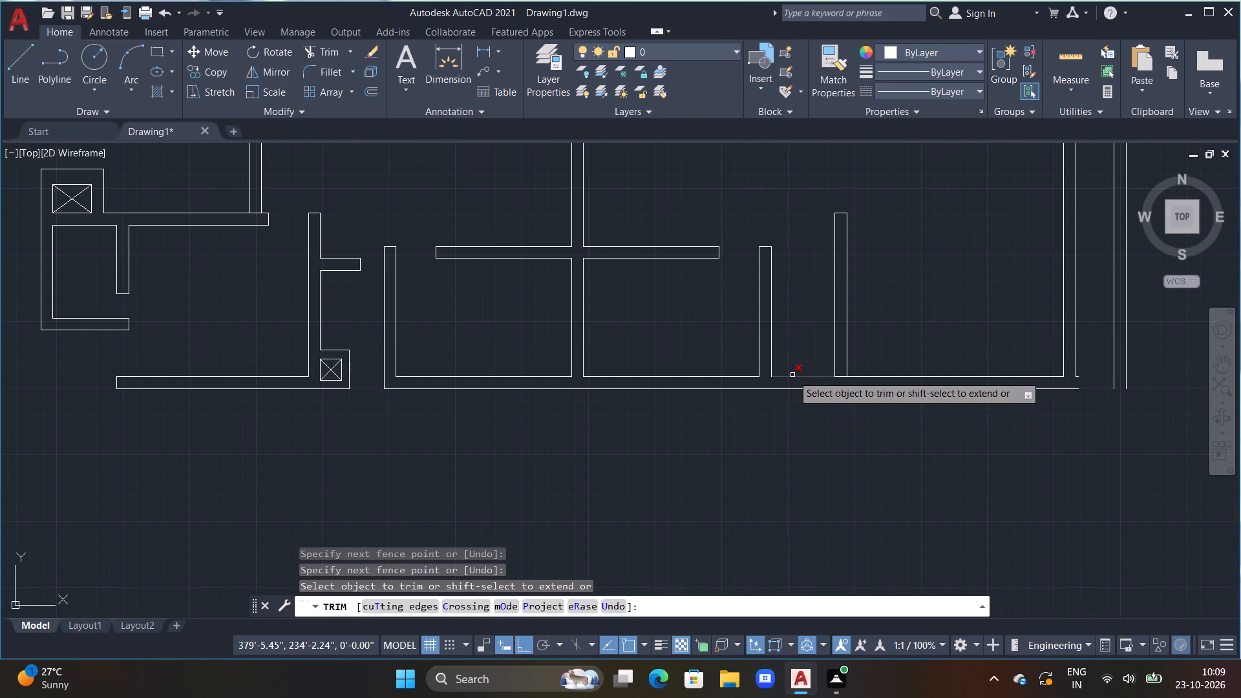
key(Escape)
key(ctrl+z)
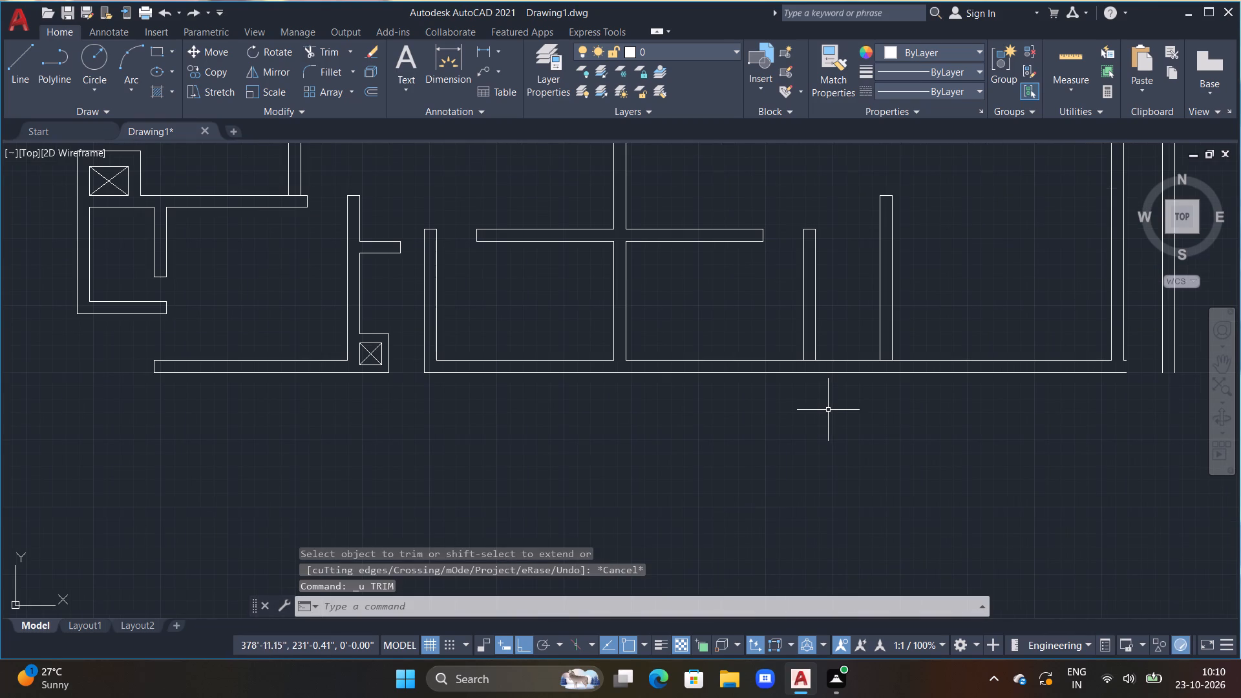
Extend the facing lines of the adjoining room's east wall and the new wall down to the south outer line.
key(e)
key(x)
key(space)
click(815, 355)
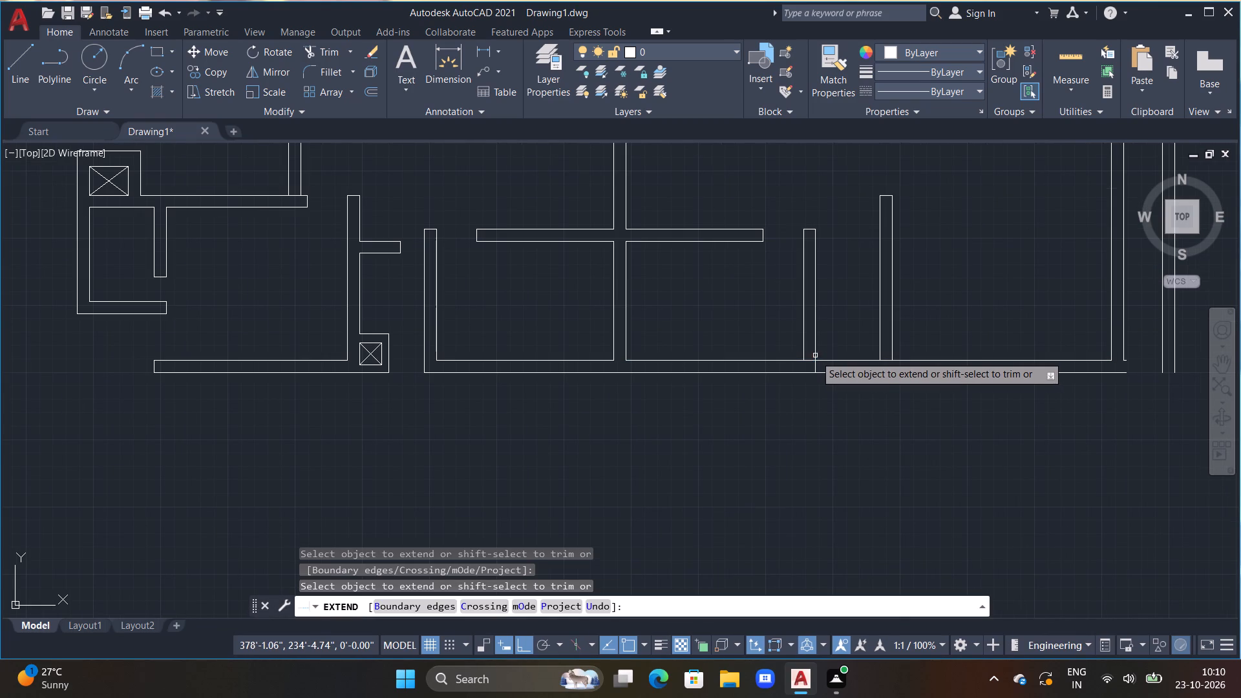
double_click(881, 350)
key(Escape)
key(Escape)
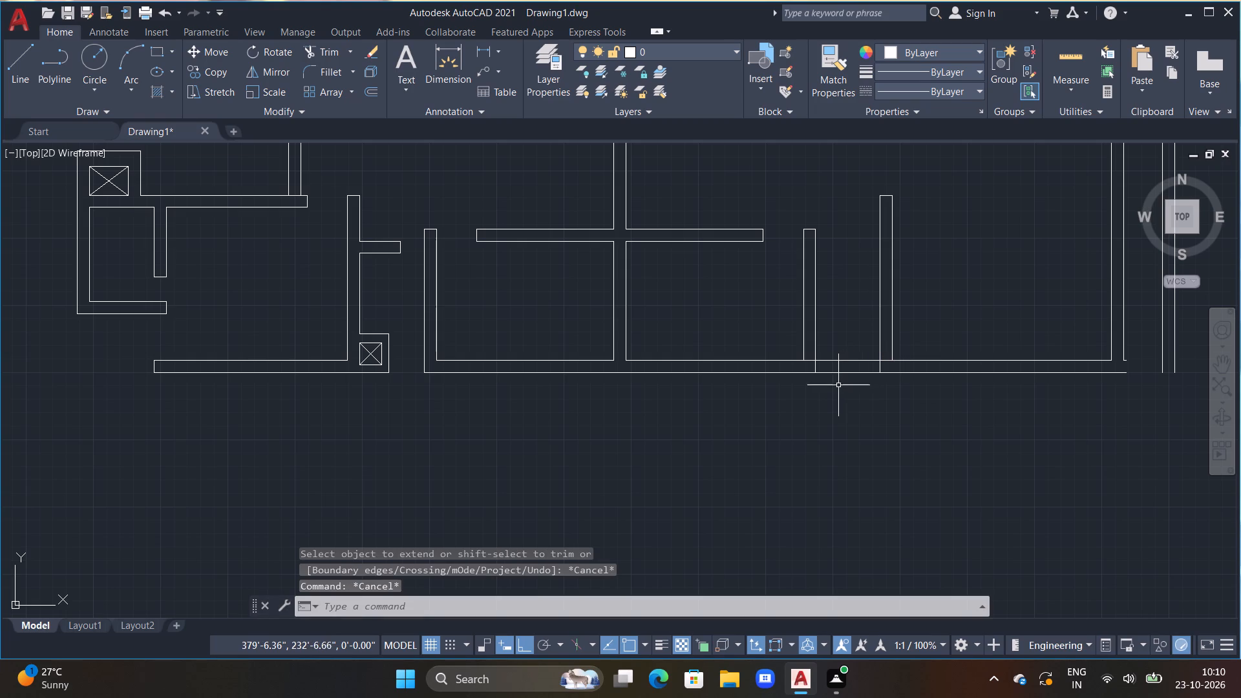
Trim both south wall lines between the two extended walls to open the passage.
text(tr)
key(space)
drag(842, 337, 849, 413)
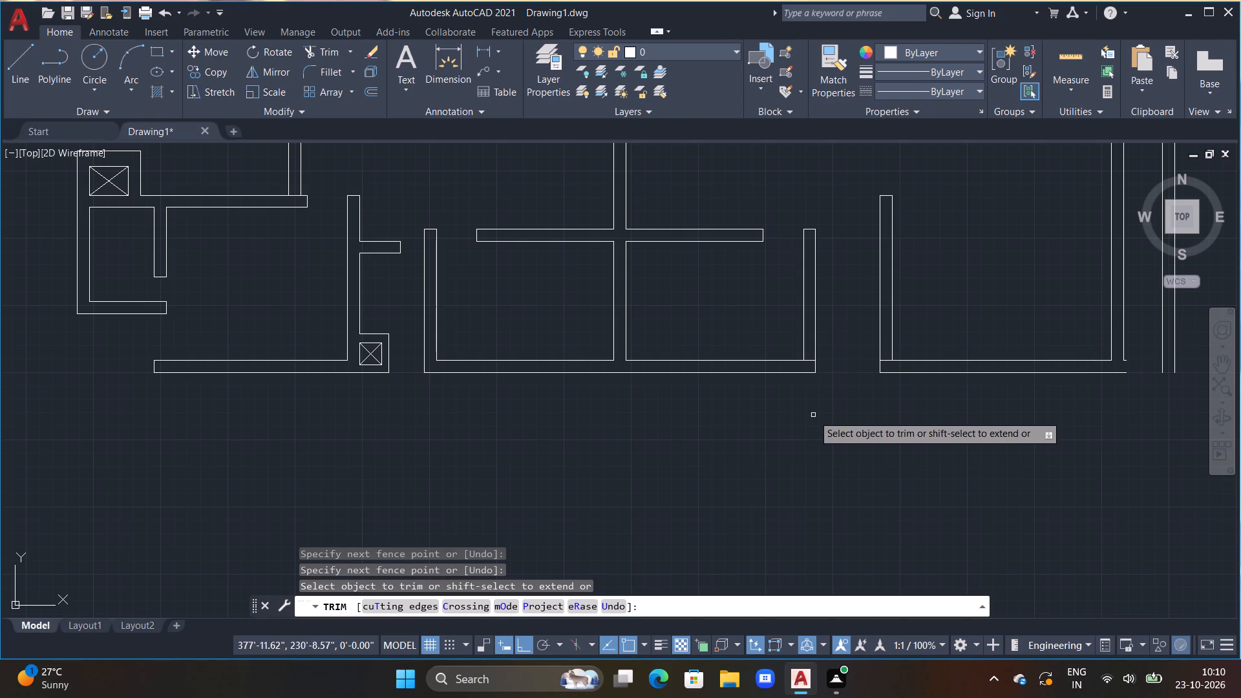
Trim the south wall's inner line across the bases of the two walls flanking the passage.
middle_drag(599, 438, 536, 423)
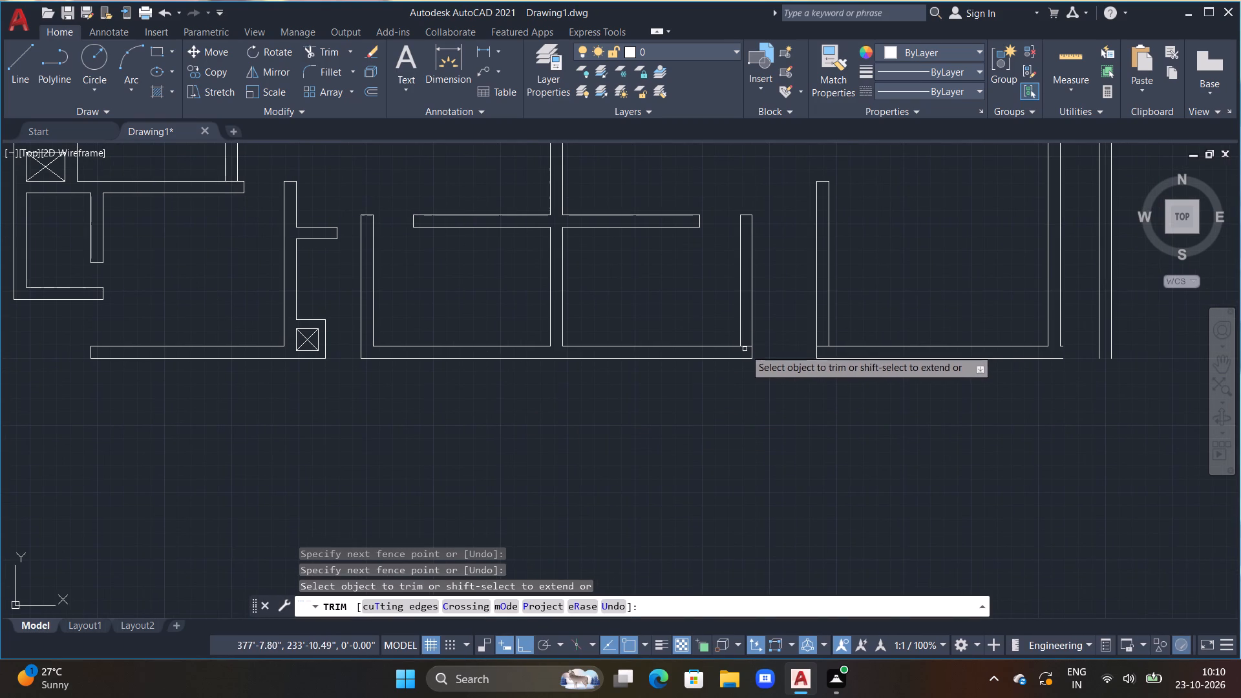
double_click(746, 347)
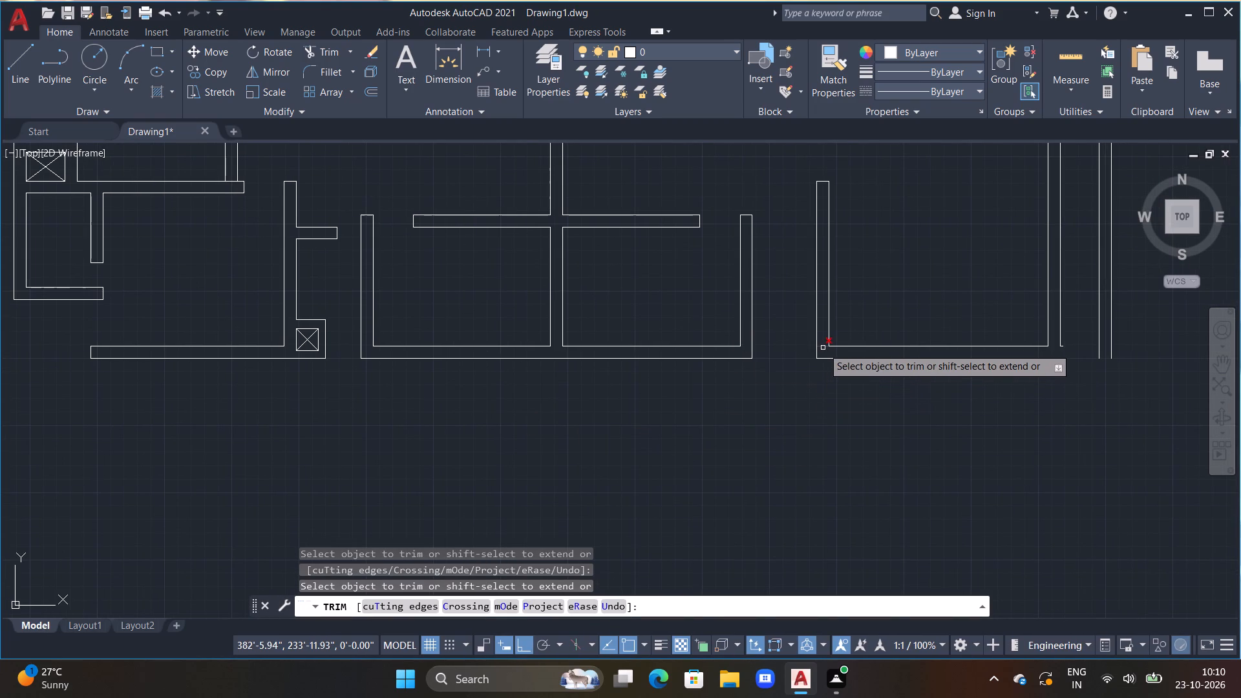
double_click(823, 348)
scroll(761, 415, down, 1)
key(Escape)
key(Escape)
key(Escape)
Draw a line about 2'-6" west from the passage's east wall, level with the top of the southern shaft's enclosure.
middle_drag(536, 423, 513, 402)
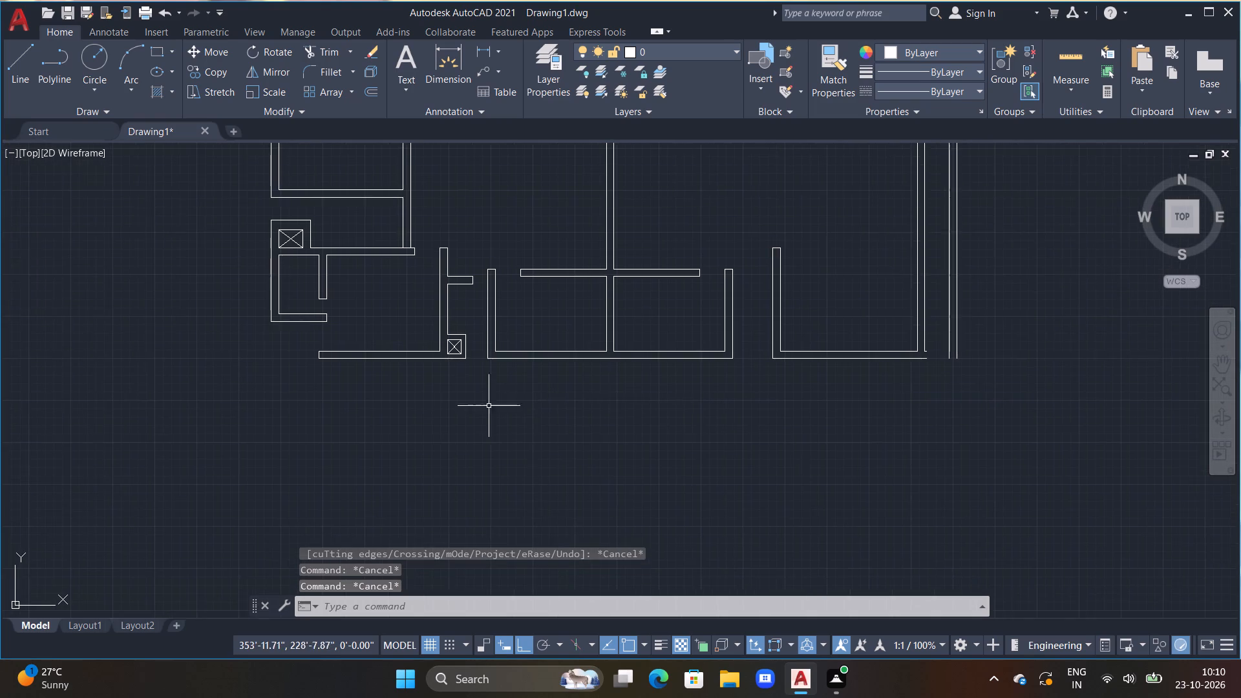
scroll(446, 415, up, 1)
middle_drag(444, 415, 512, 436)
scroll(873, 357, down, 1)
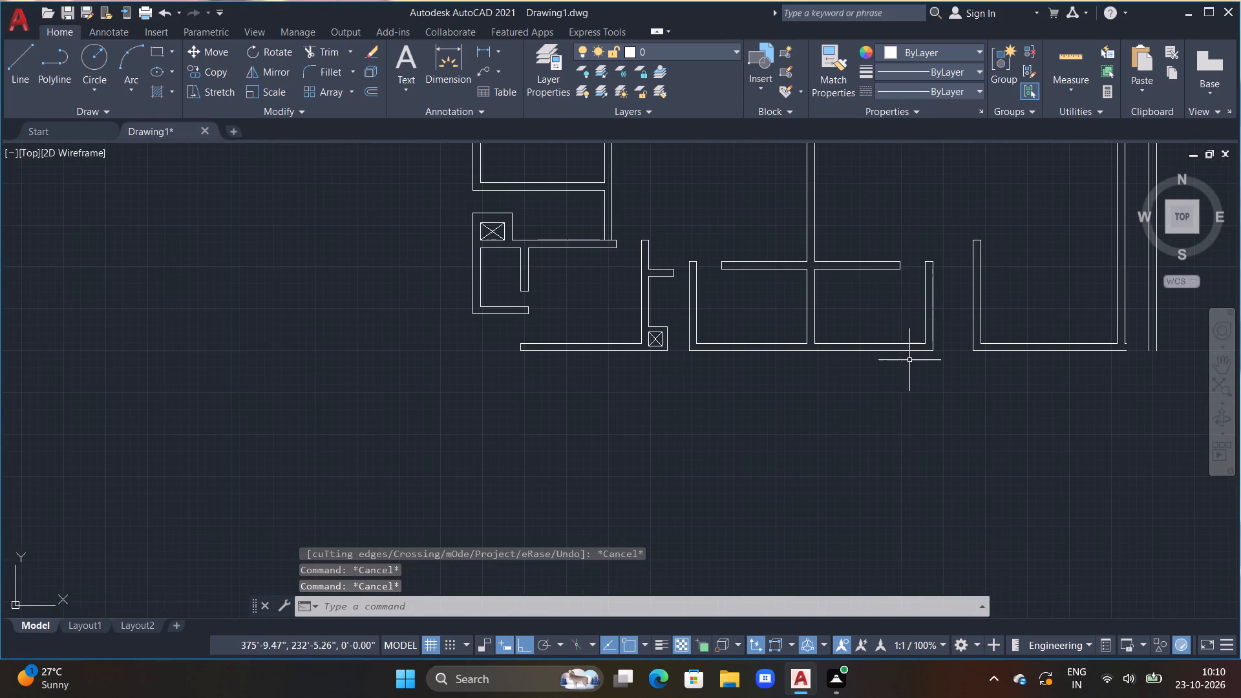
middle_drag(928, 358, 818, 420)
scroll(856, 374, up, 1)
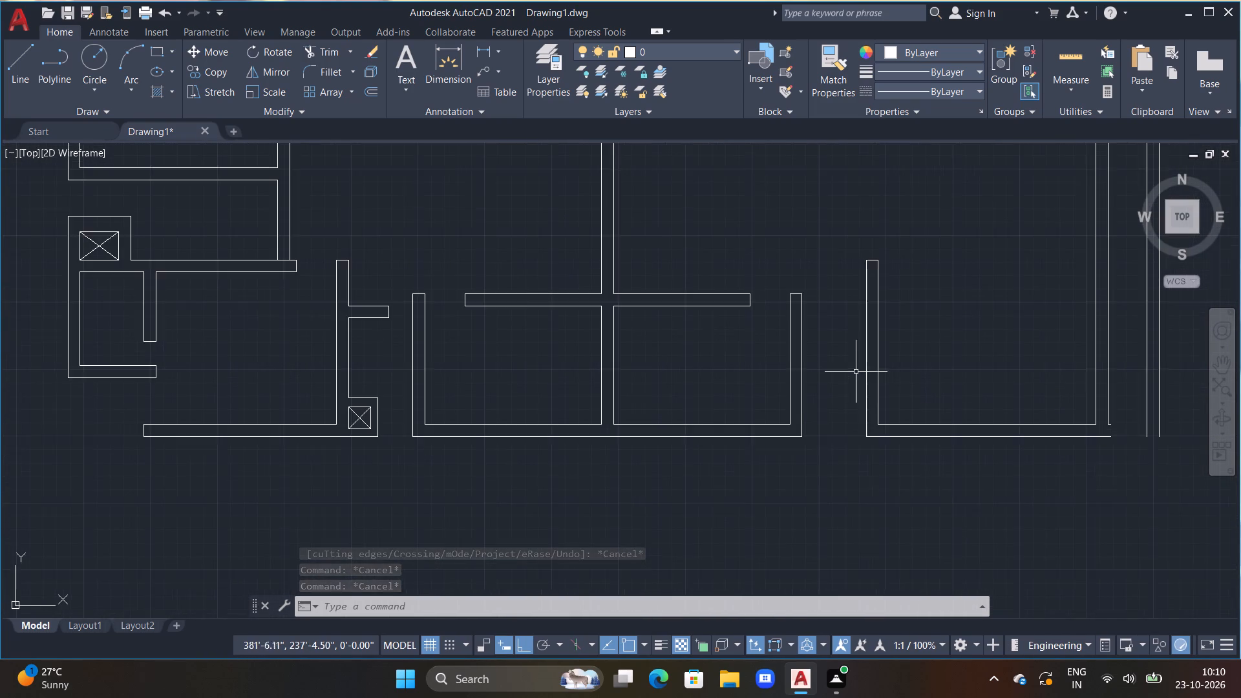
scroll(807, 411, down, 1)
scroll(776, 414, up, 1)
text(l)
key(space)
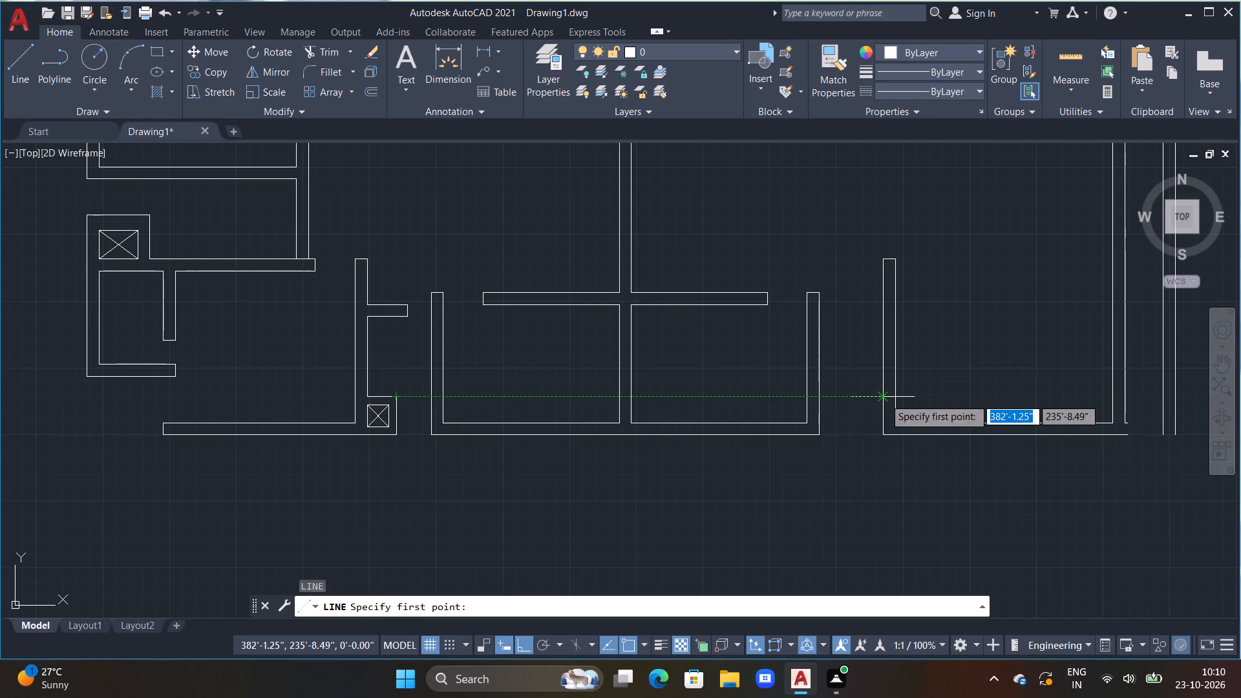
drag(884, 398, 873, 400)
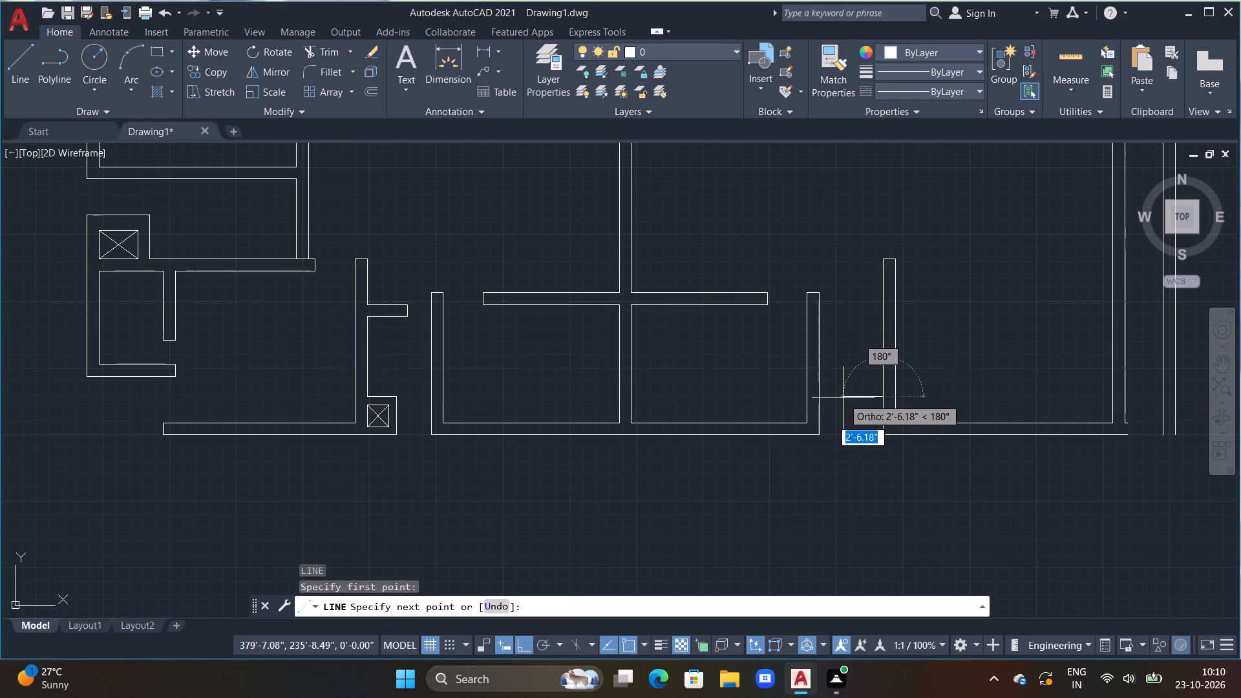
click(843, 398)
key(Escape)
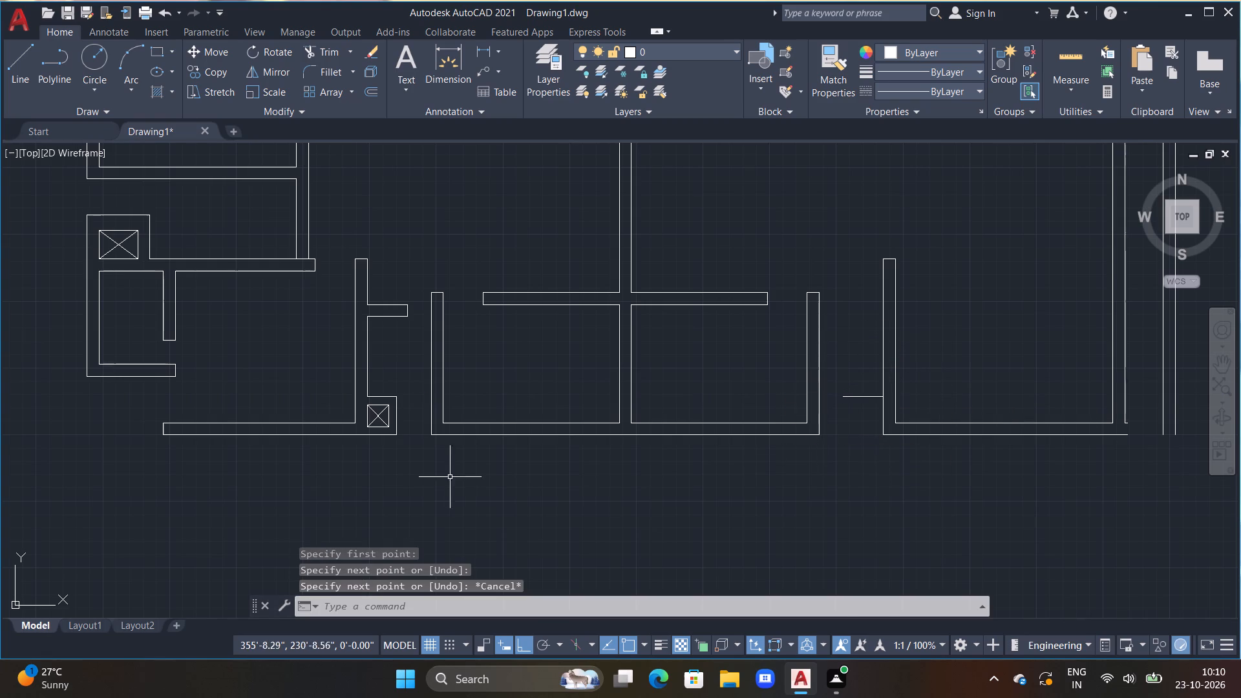
Measure the width of the southern shaft's enclosure along its top edge with a temporary line.
text(l)
key(space)
scroll(374, 397, up, 3)
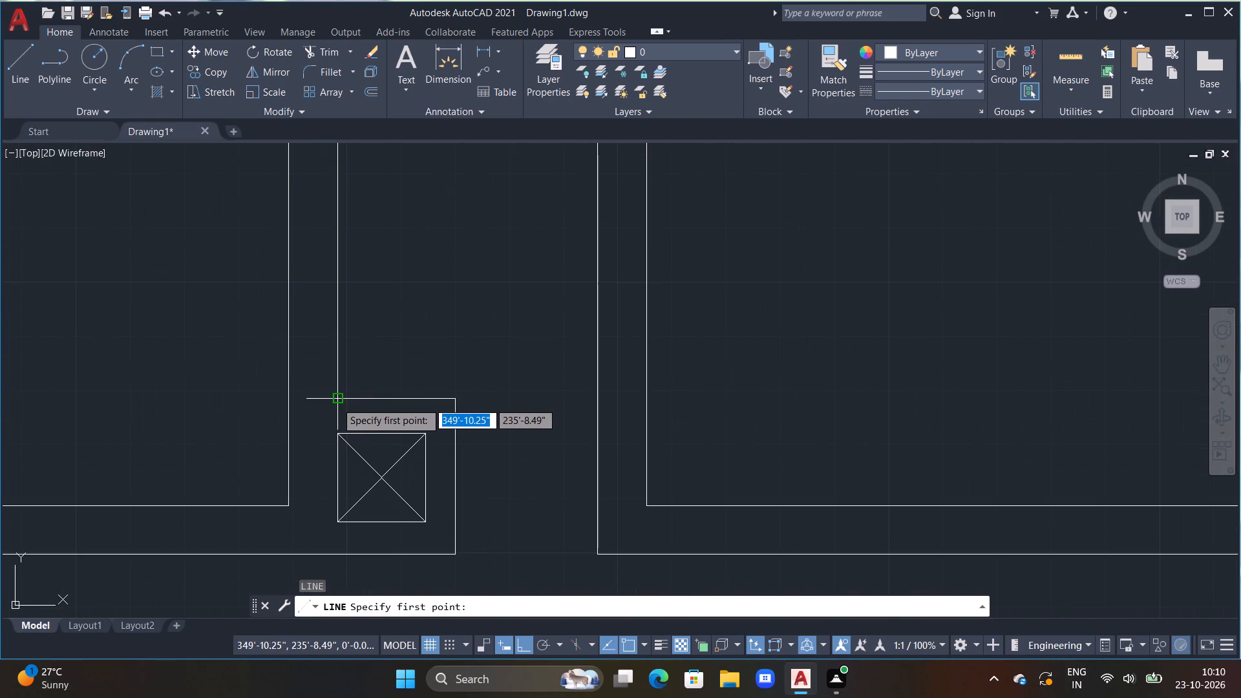
click(334, 395)
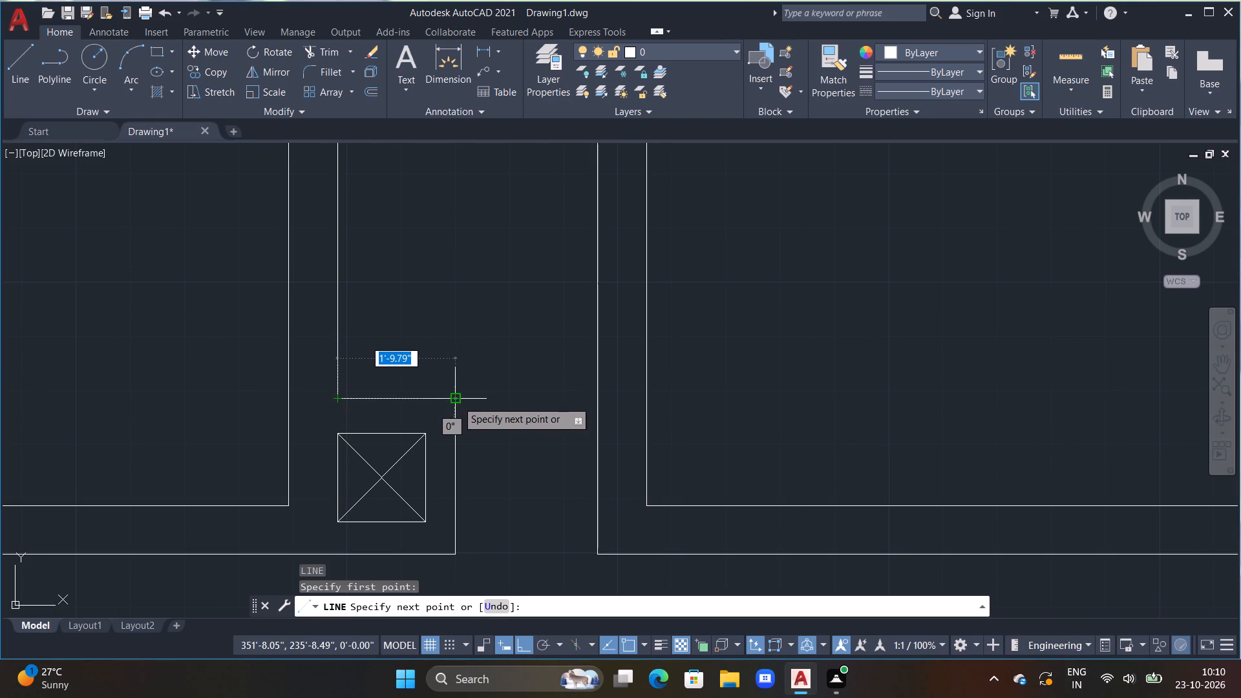
key(Escape)
scroll(630, 405, down, 2)
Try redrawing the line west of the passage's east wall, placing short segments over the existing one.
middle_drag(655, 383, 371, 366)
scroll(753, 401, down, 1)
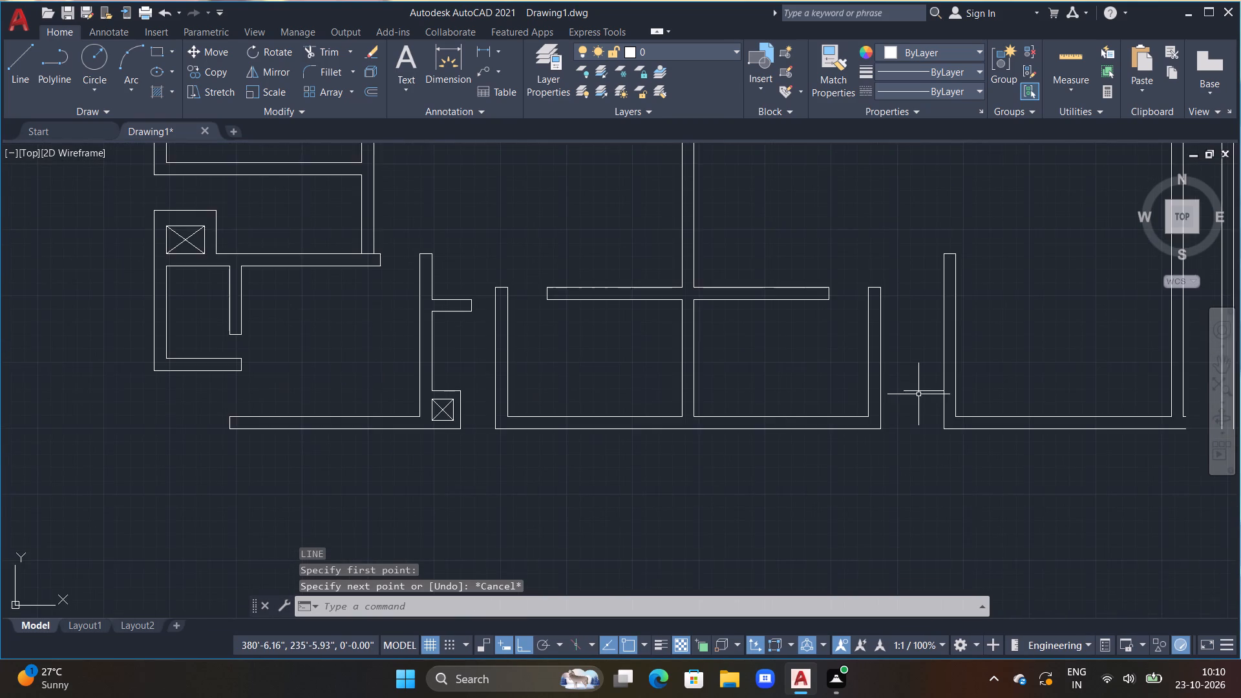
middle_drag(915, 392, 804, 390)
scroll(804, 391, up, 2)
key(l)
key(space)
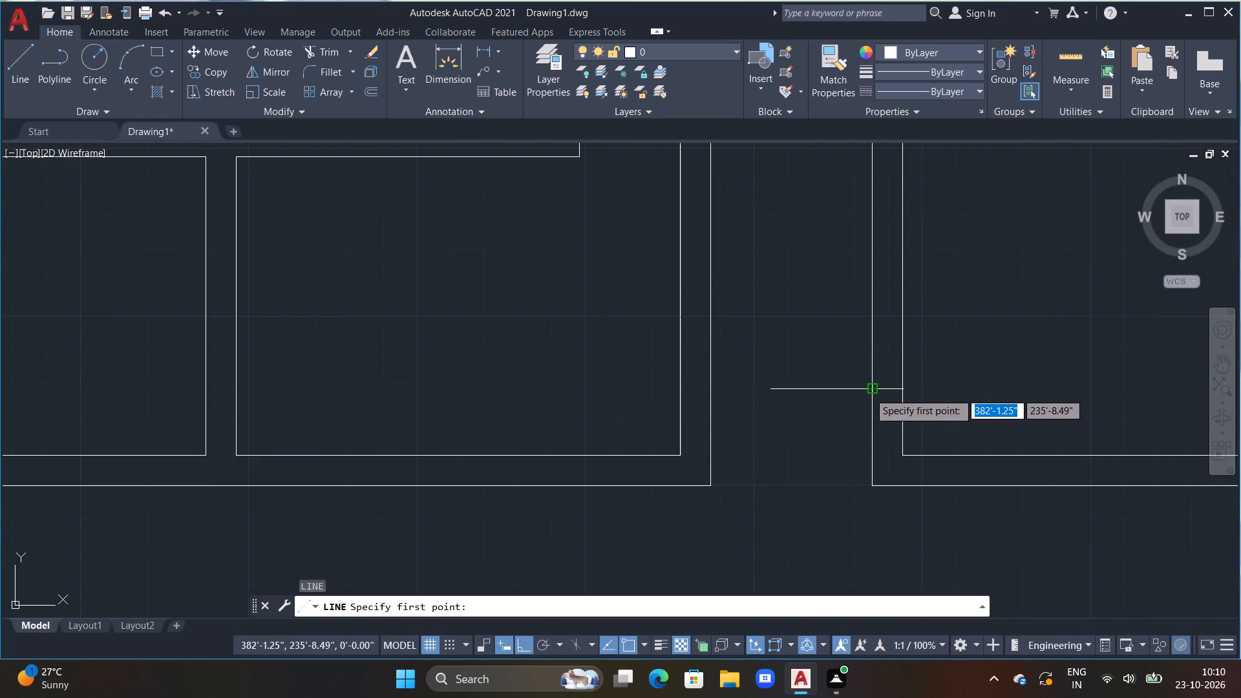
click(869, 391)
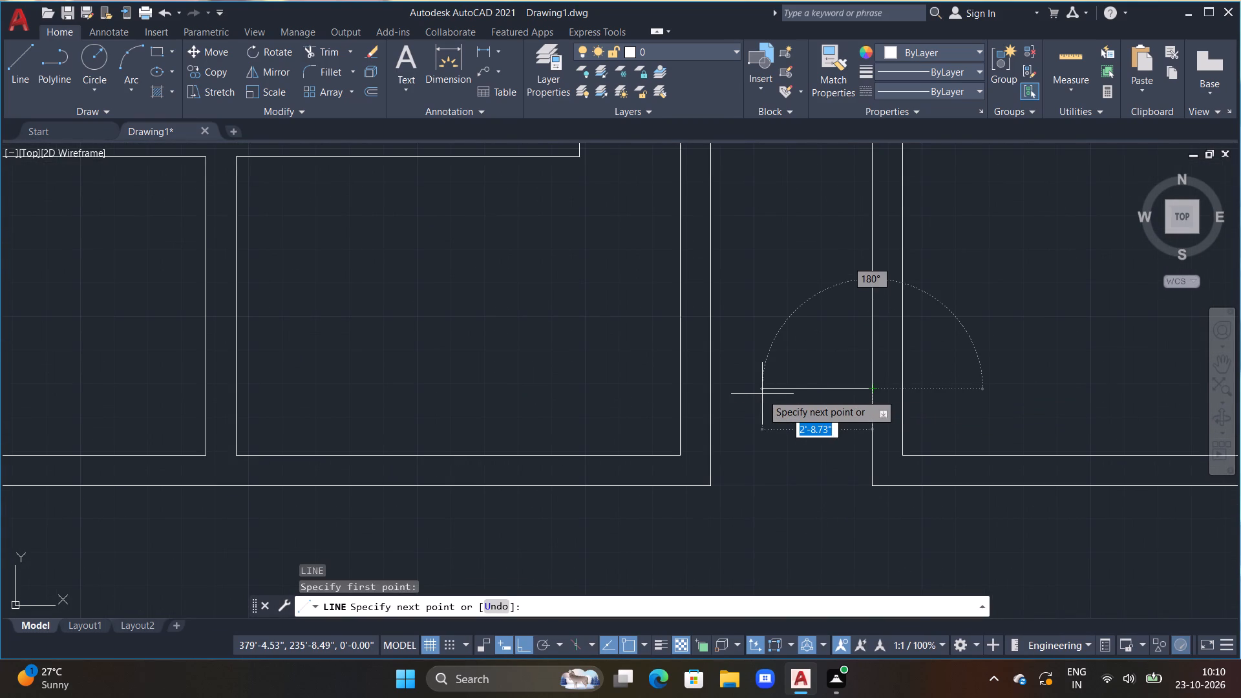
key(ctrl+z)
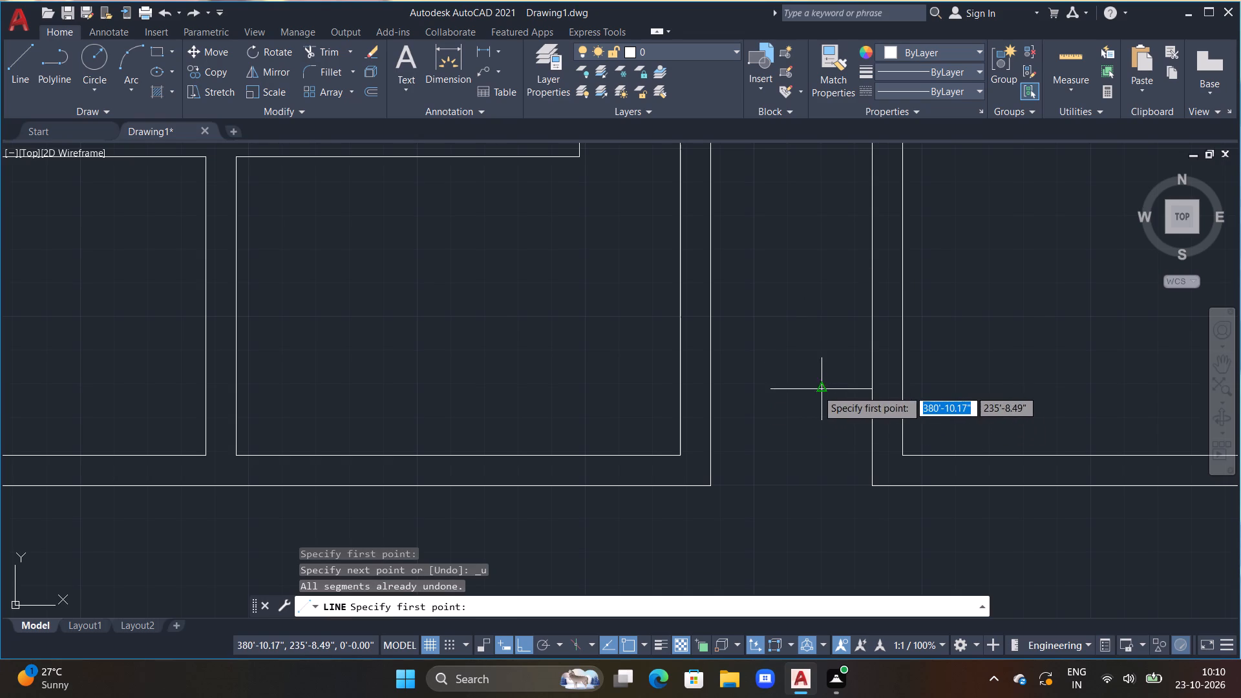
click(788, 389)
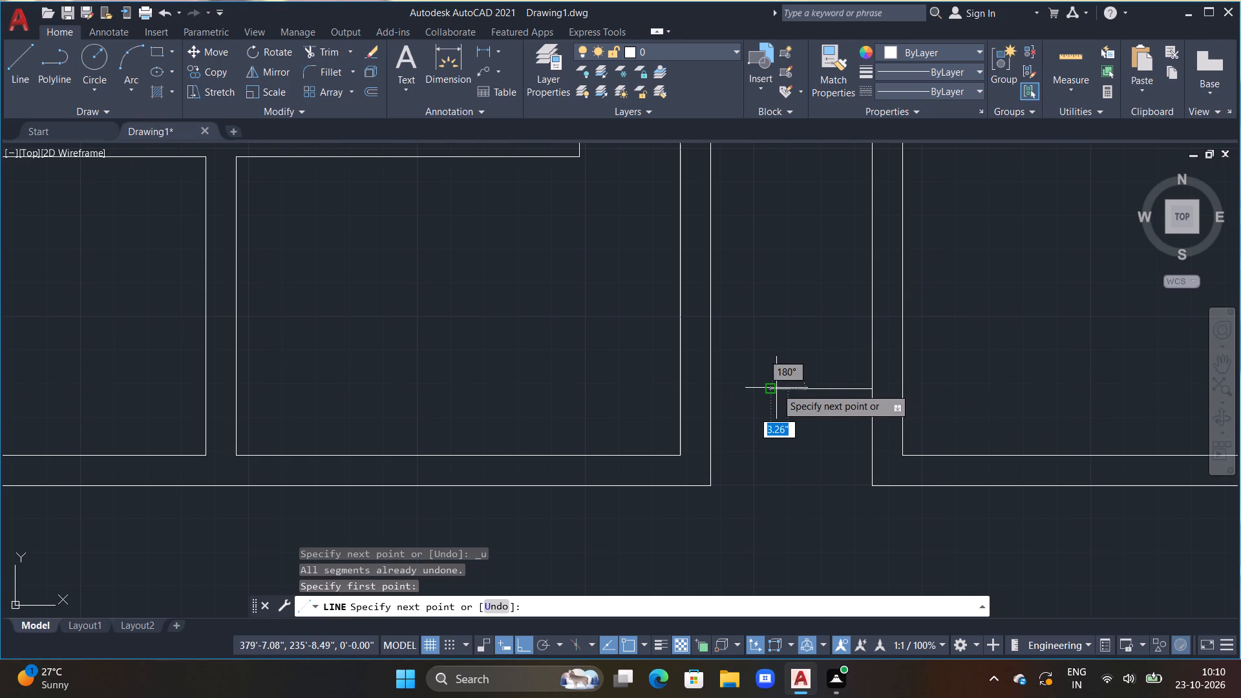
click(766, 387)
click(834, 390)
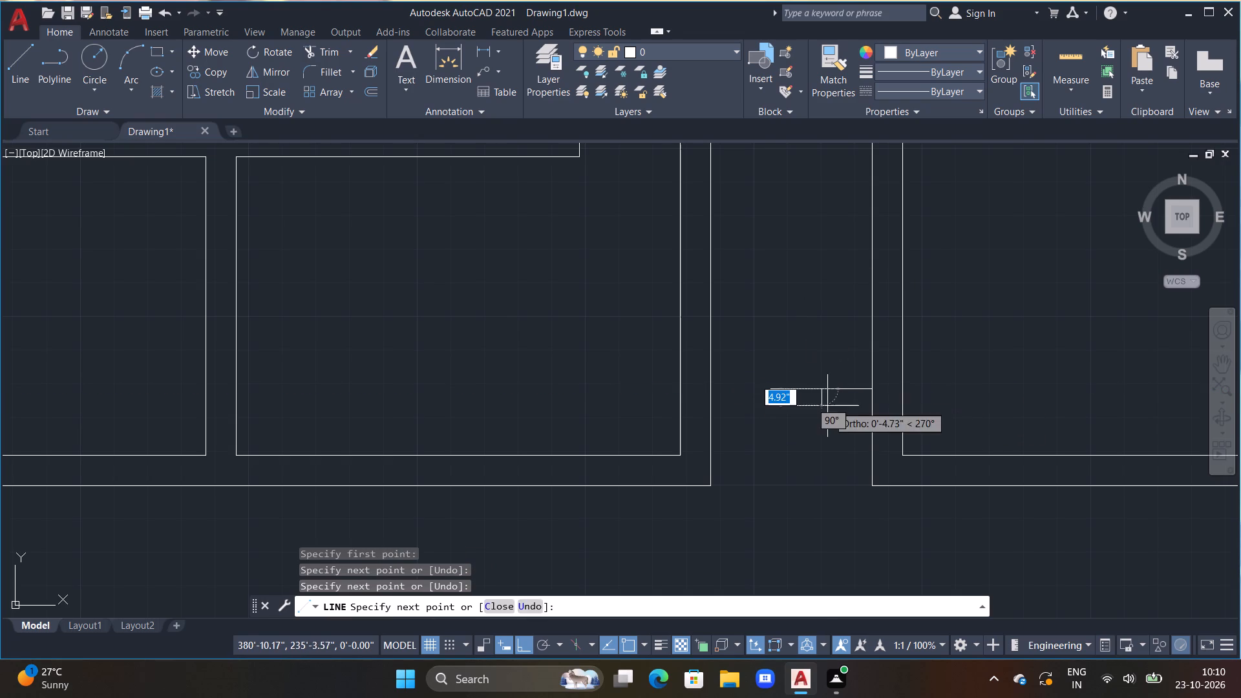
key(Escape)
Erase the guide line and the longer overlapping segment in the passage.
click(785, 390)
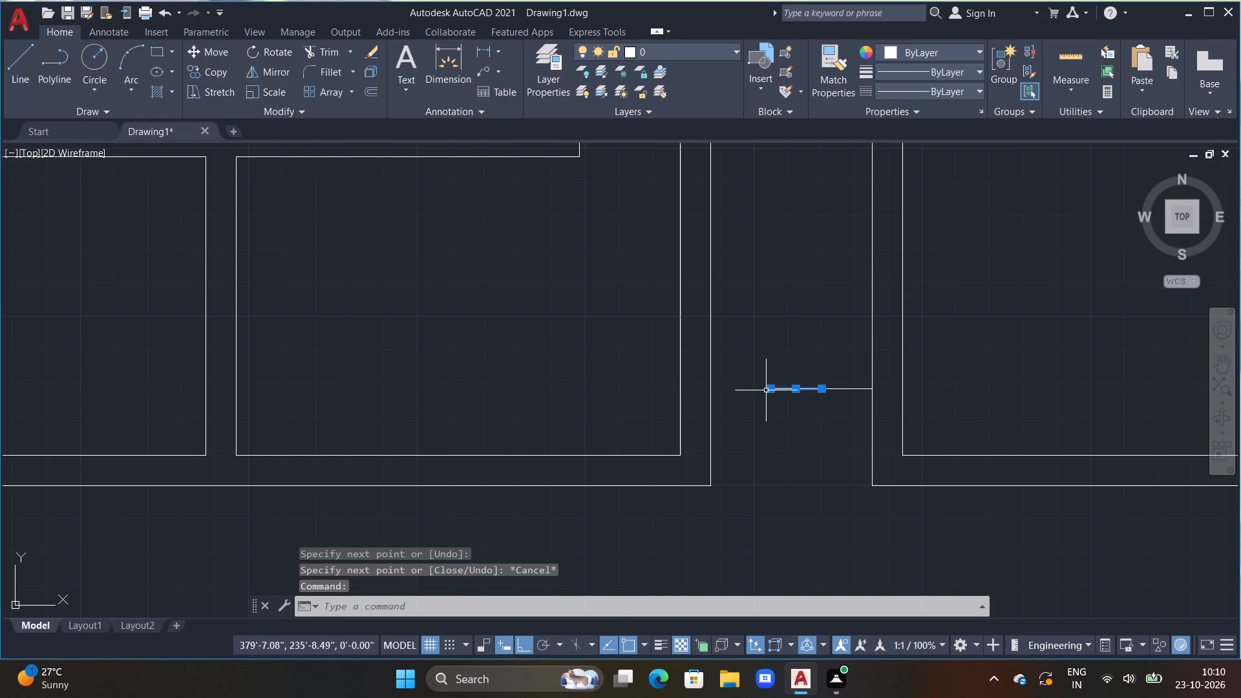
click(765, 390)
drag(765, 390, 795, 390)
key(Delete)
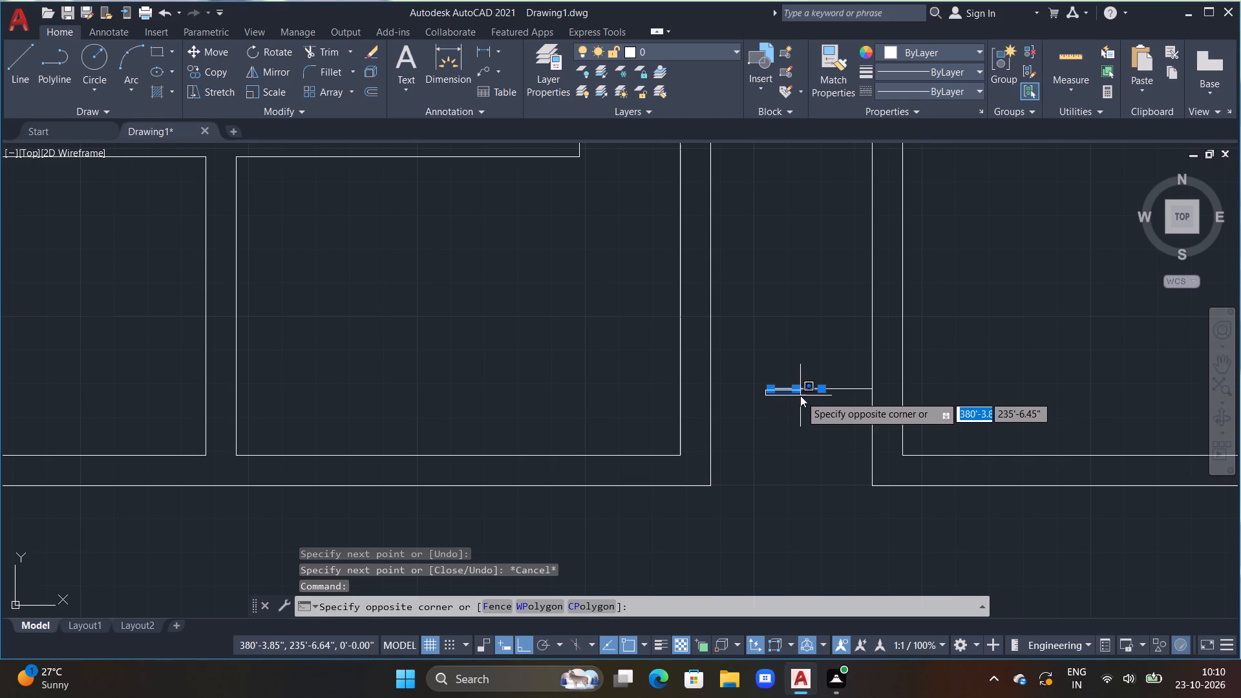
key(Delete)
key(Escape)
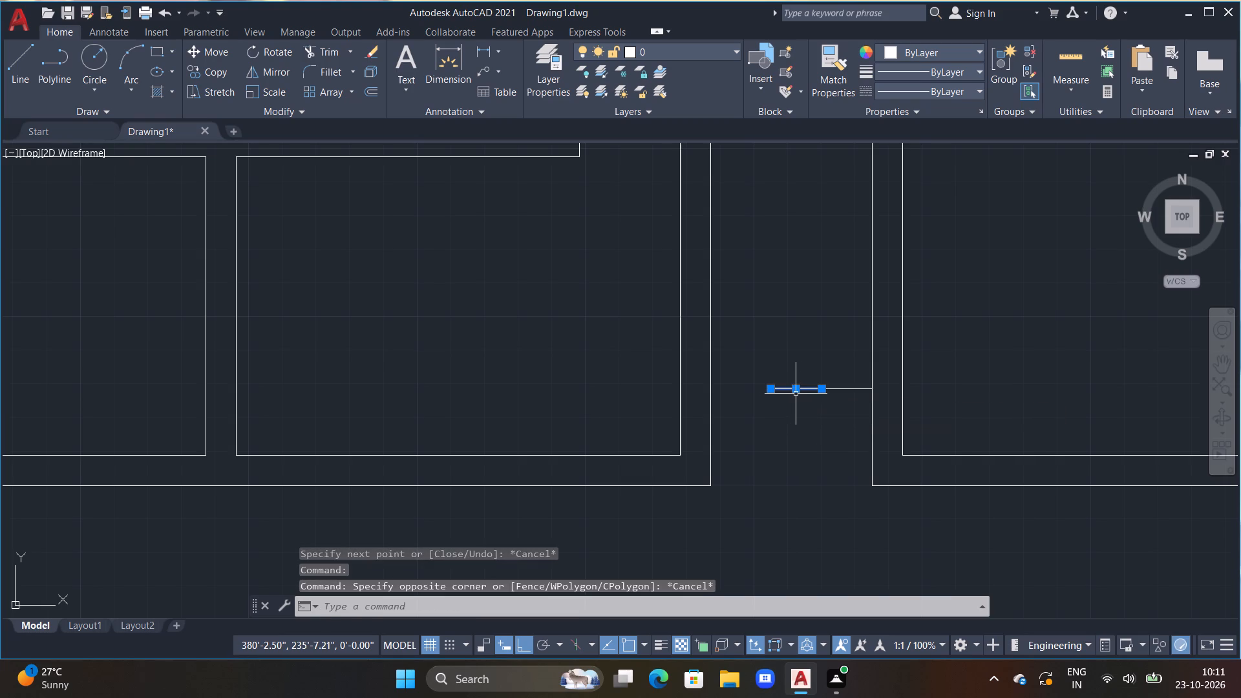
key(Delete)
double_click(794, 388)
key(Delete)
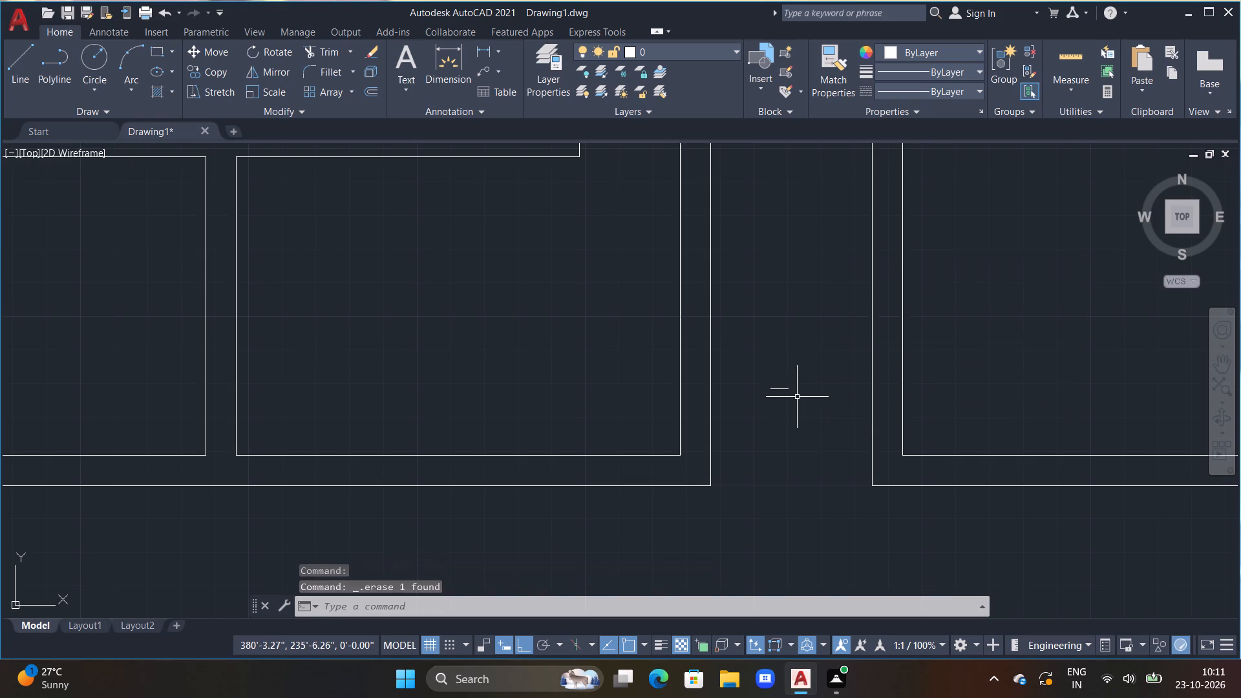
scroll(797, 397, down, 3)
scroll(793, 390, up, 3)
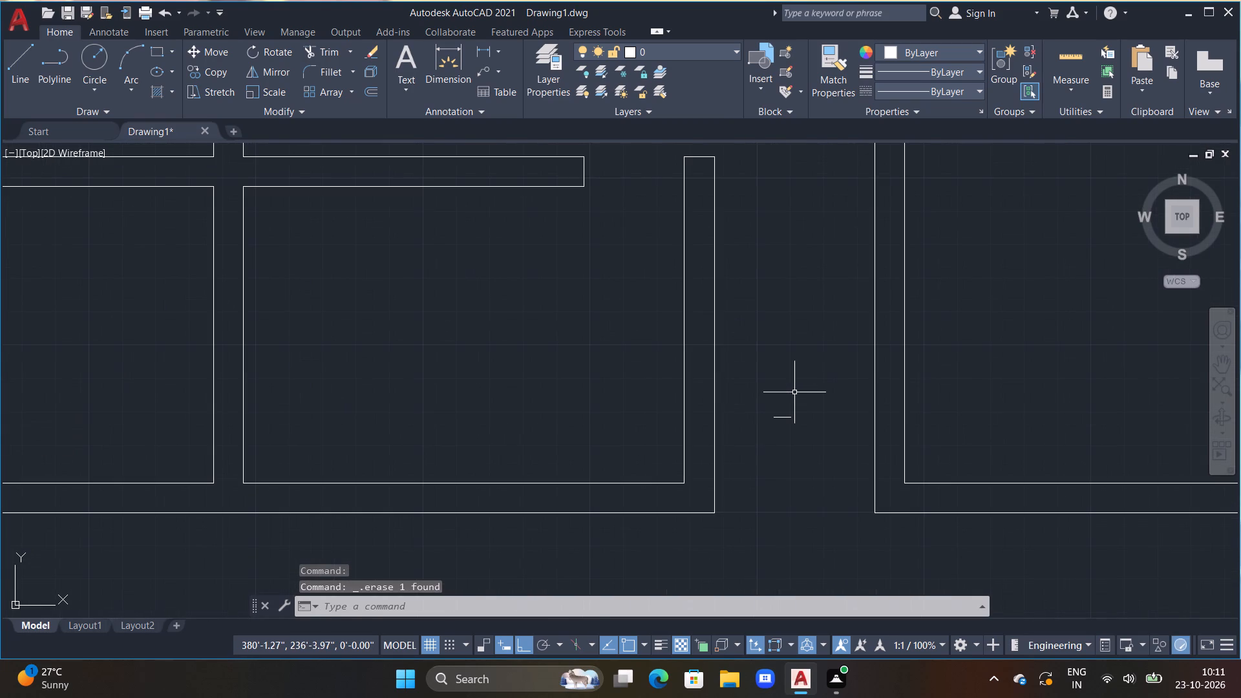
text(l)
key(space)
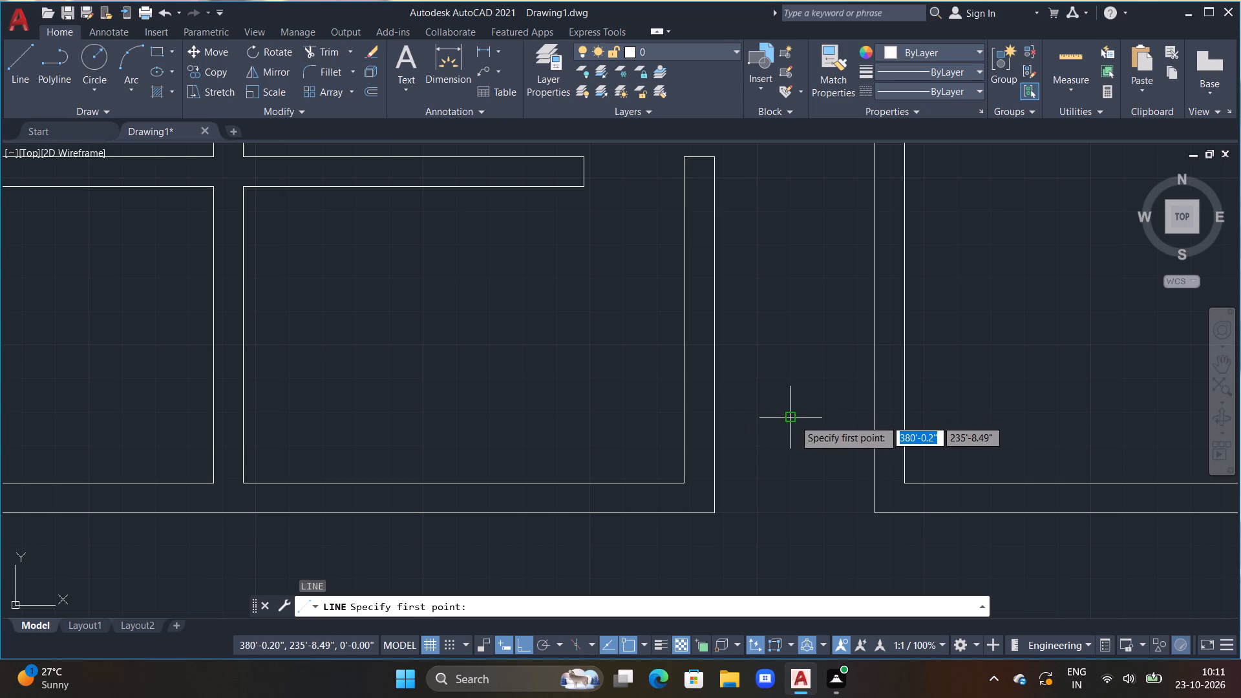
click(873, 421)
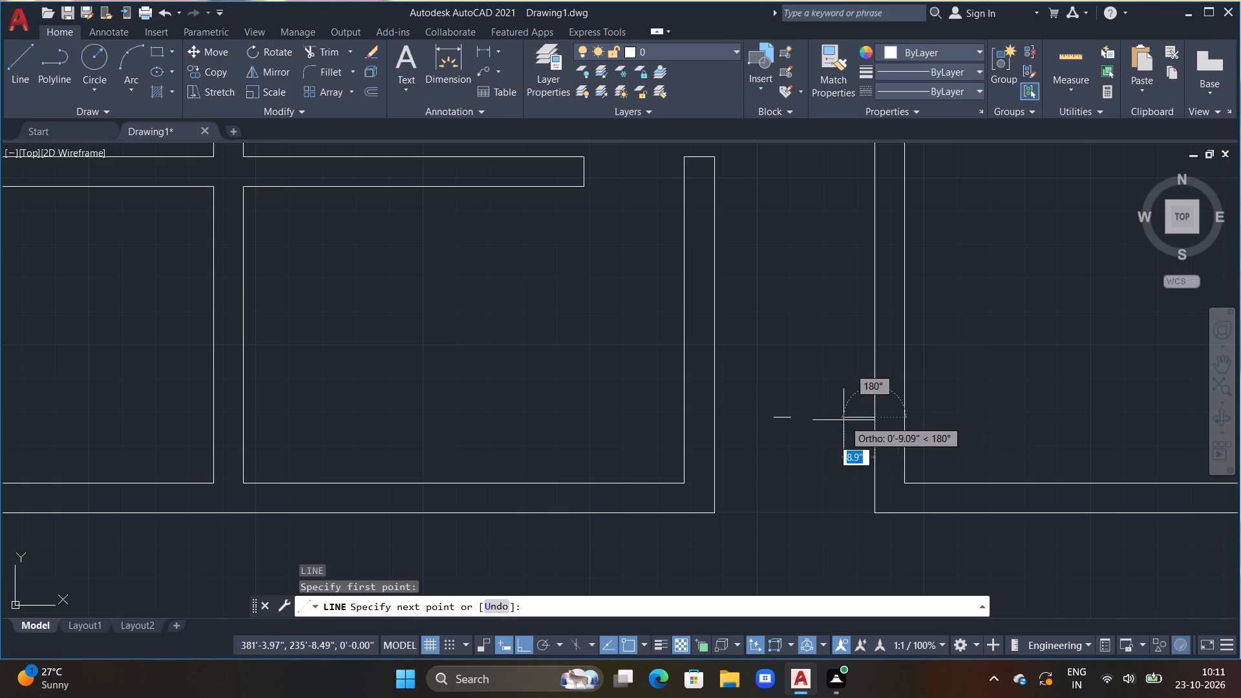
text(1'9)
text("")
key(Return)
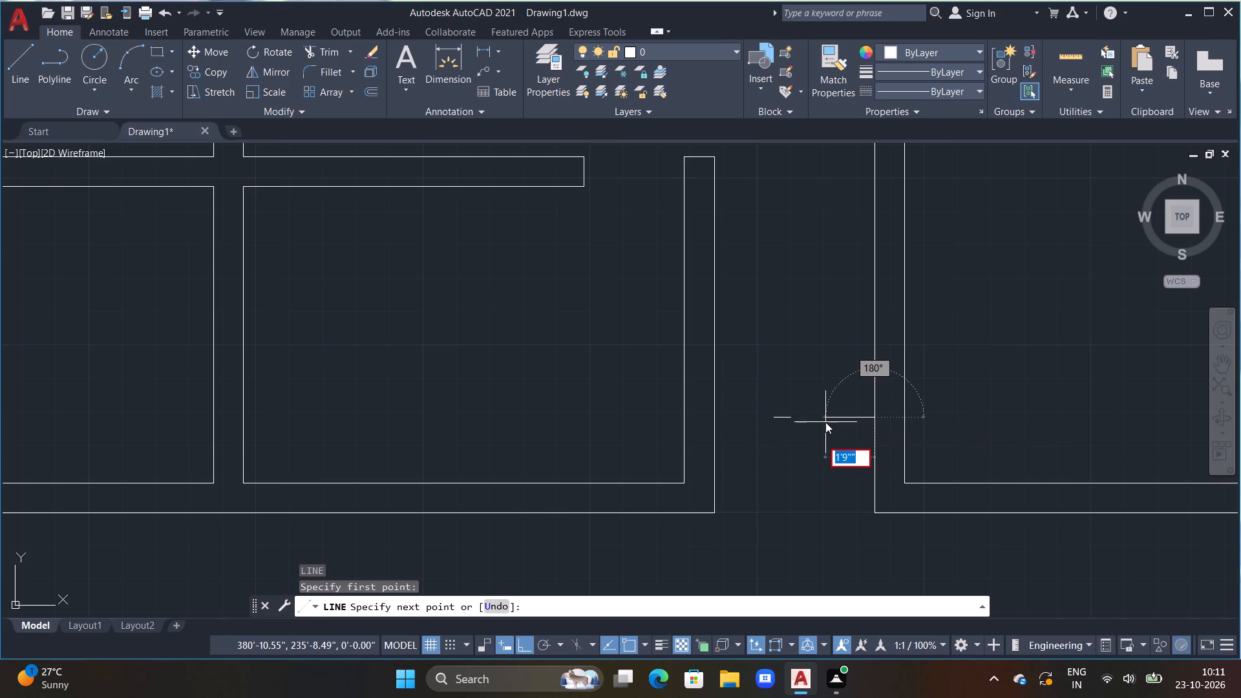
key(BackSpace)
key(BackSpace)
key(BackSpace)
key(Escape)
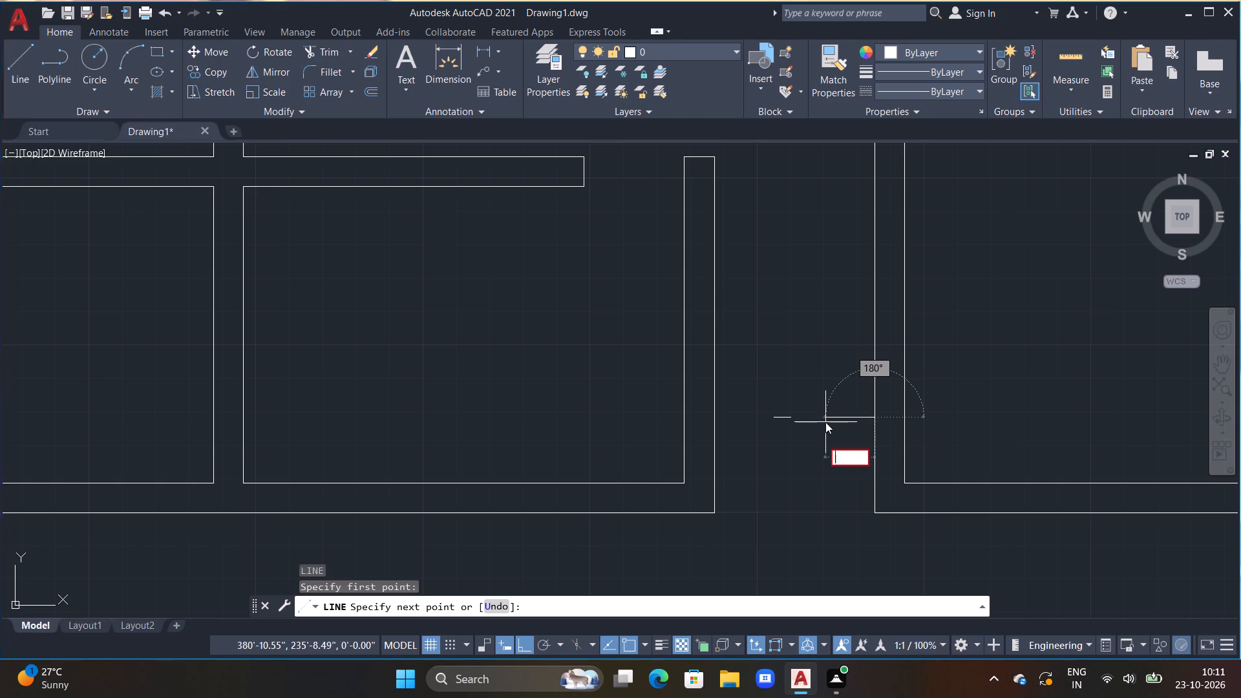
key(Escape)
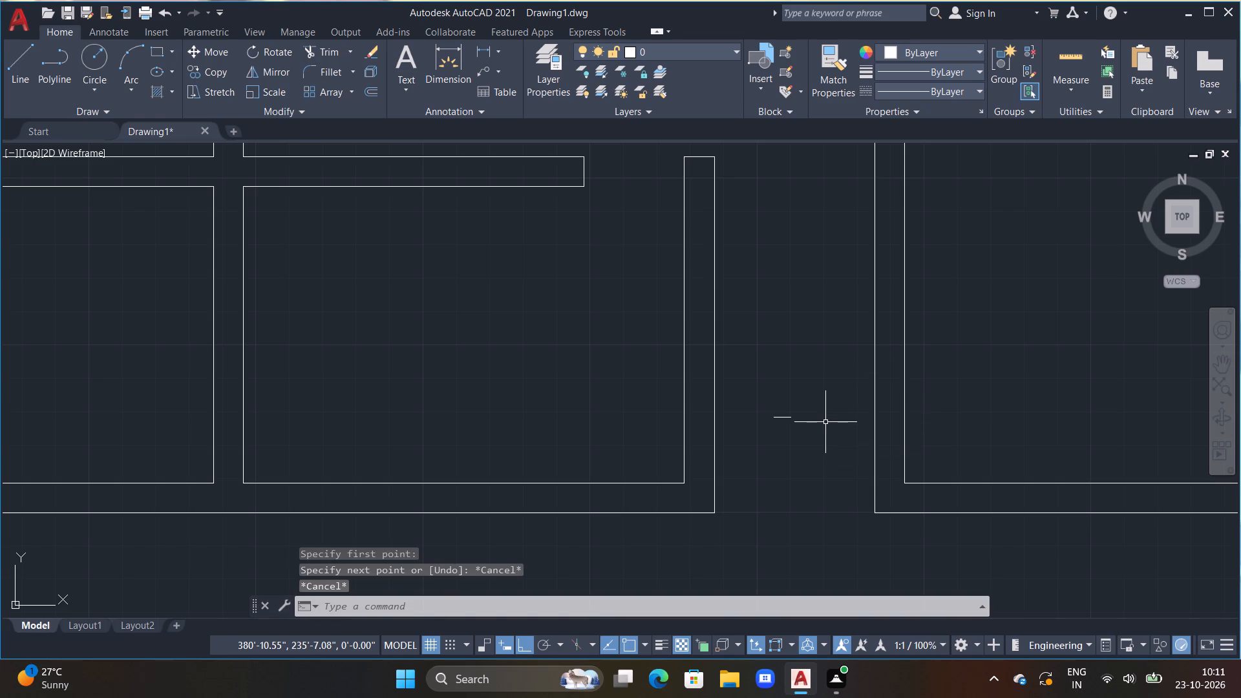
Draw a 1'9" wide box on the west face of the passage's east wall, from the leftover segment's level down to the south outer line.
text(l)
key(space)
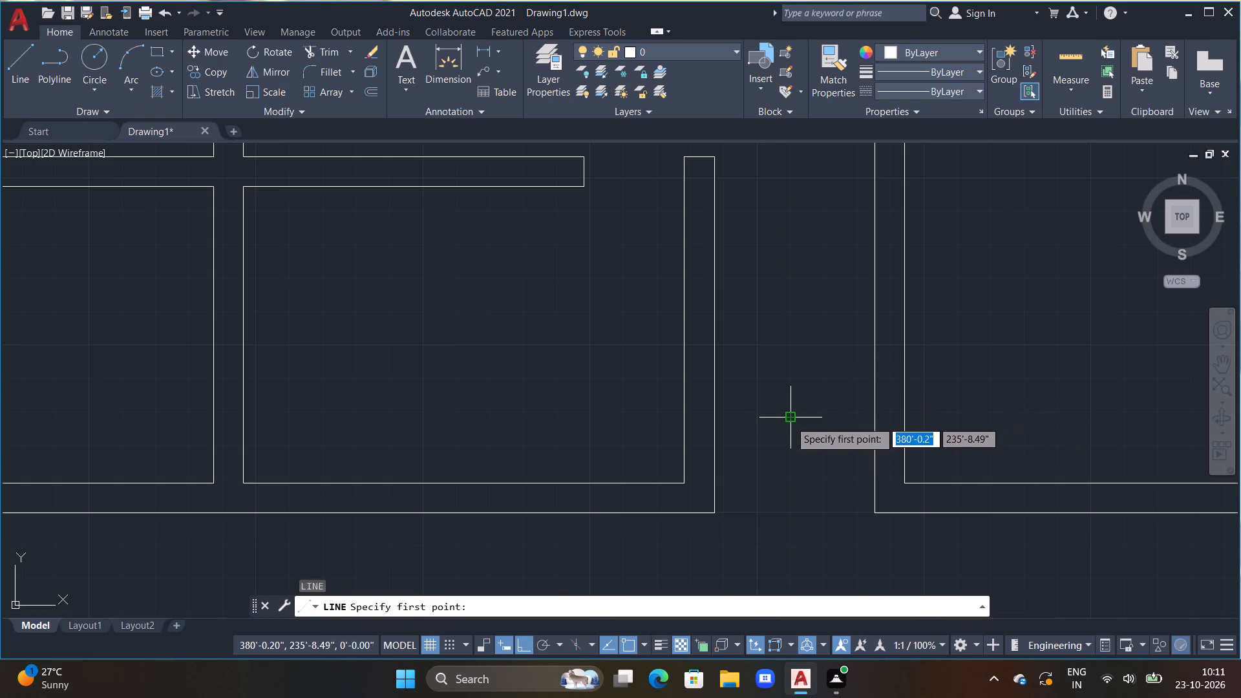
click(875, 422)
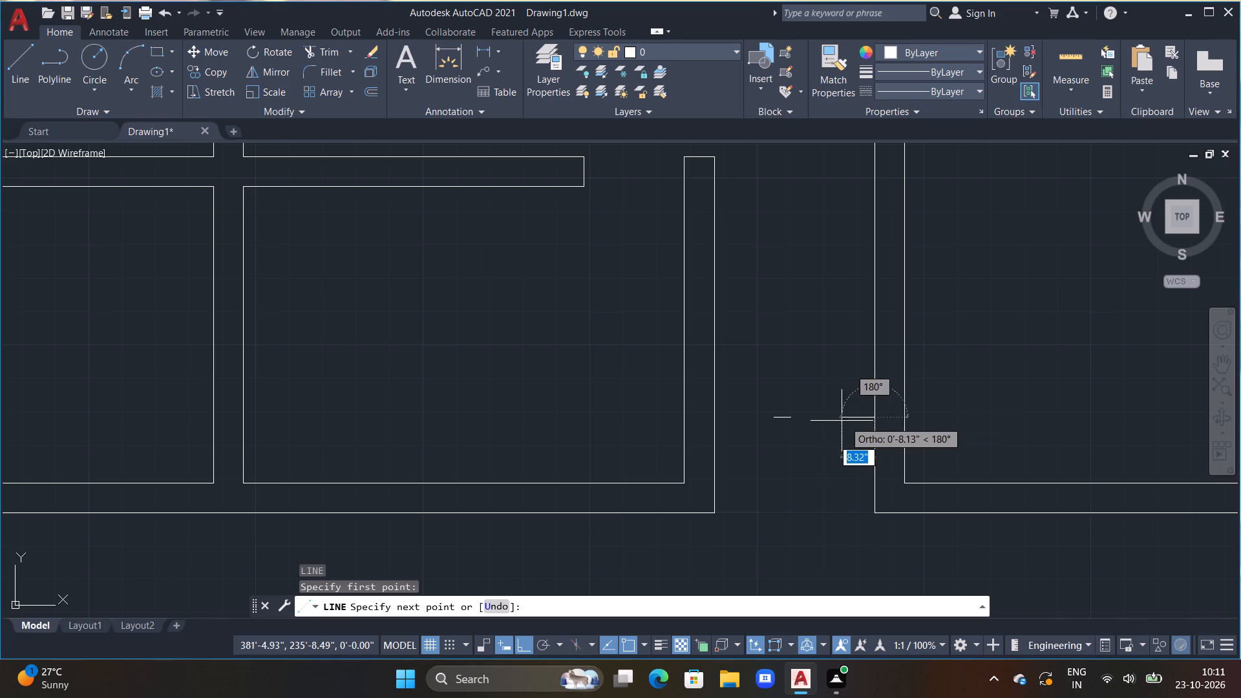
text(1'9")
key(Return)
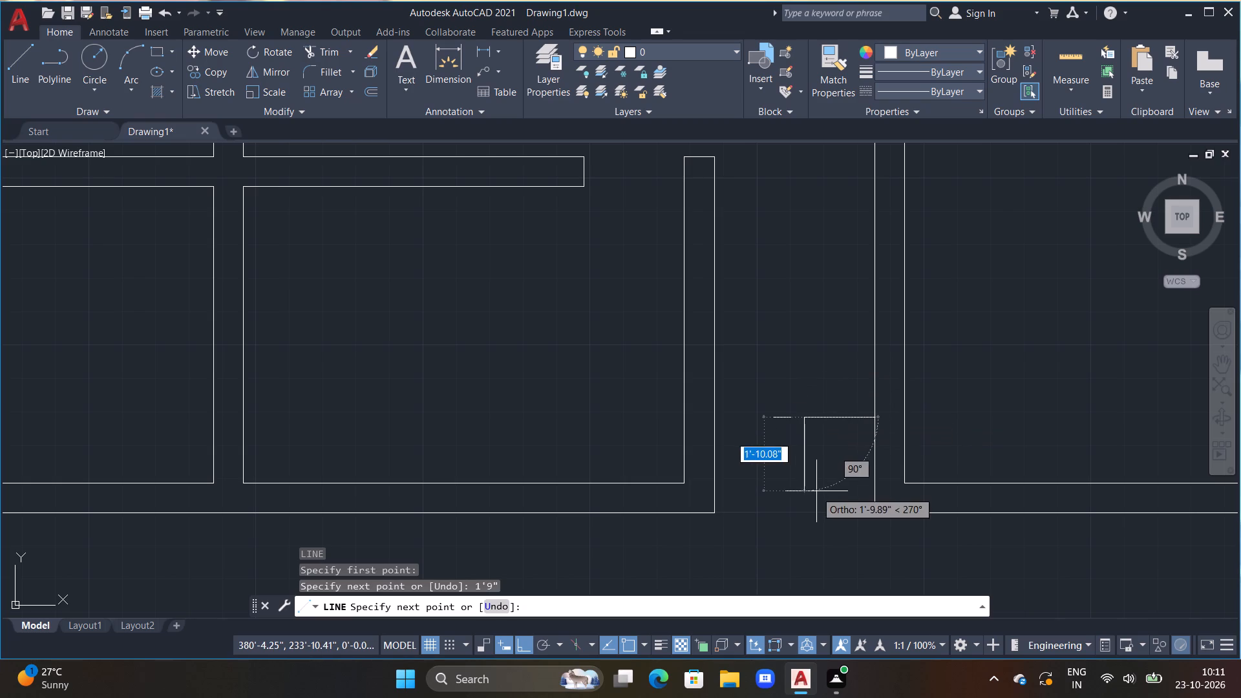
middle_drag(821, 492, 831, 460)
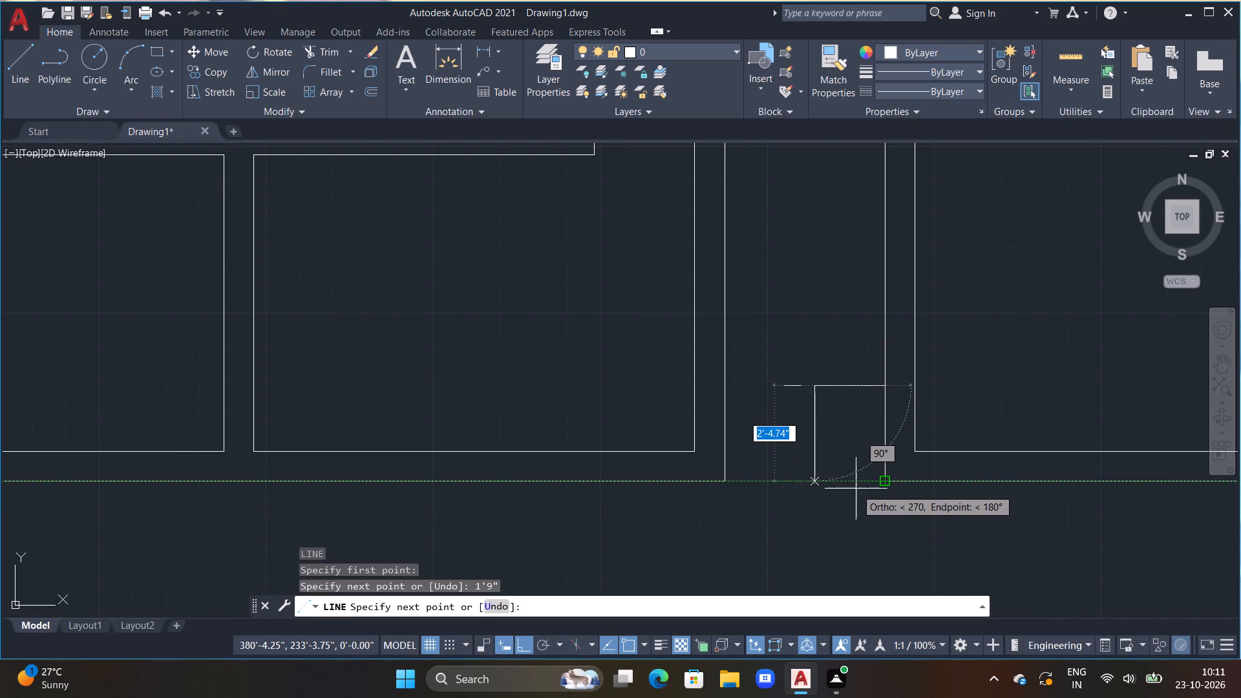
click(815, 482)
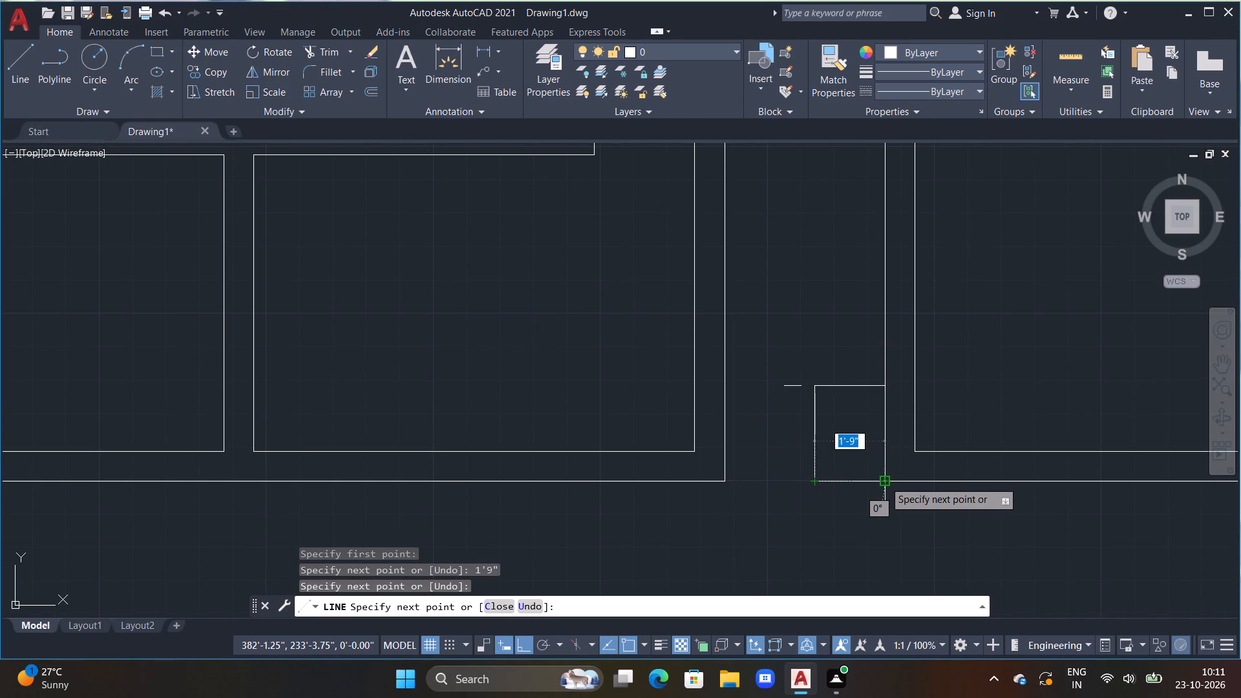
double_click(884, 481)
key(Escape)
Erase the leftover short segment beside the new box's upper west corner.
scroll(771, 513, down, 2)
middle_drag(554, 530, 597, 517)
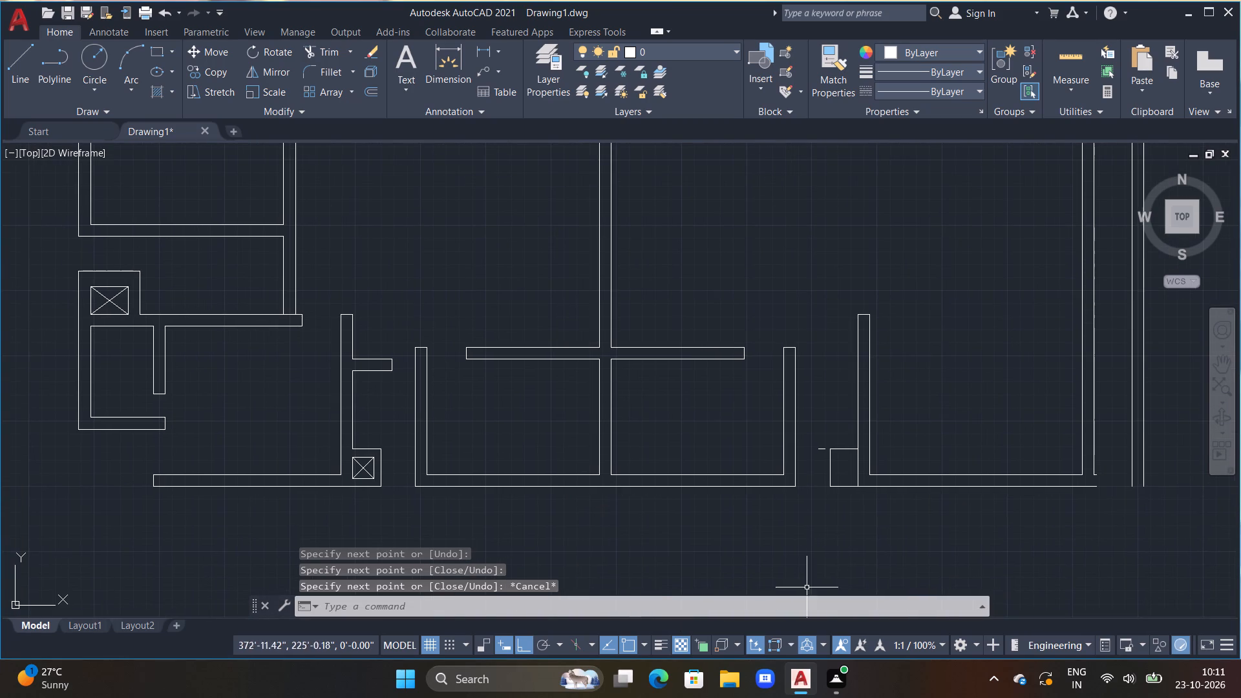
scroll(849, 425, up, 2)
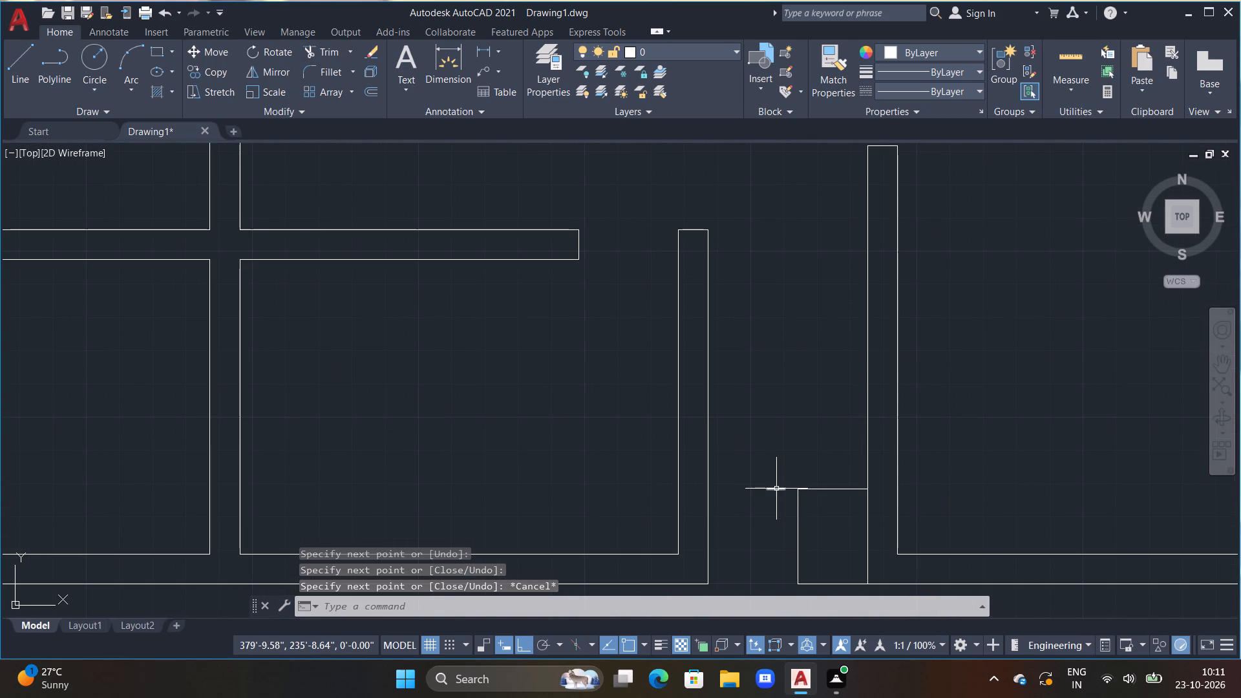
click(776, 489)
key(Delete)
Trim the wall line inside the new box on the passage's east wall so the box opens into the wall.
middle_drag(748, 492, 709, 434)
scroll(712, 450, down, 2)
scroll(744, 505, down, 1)
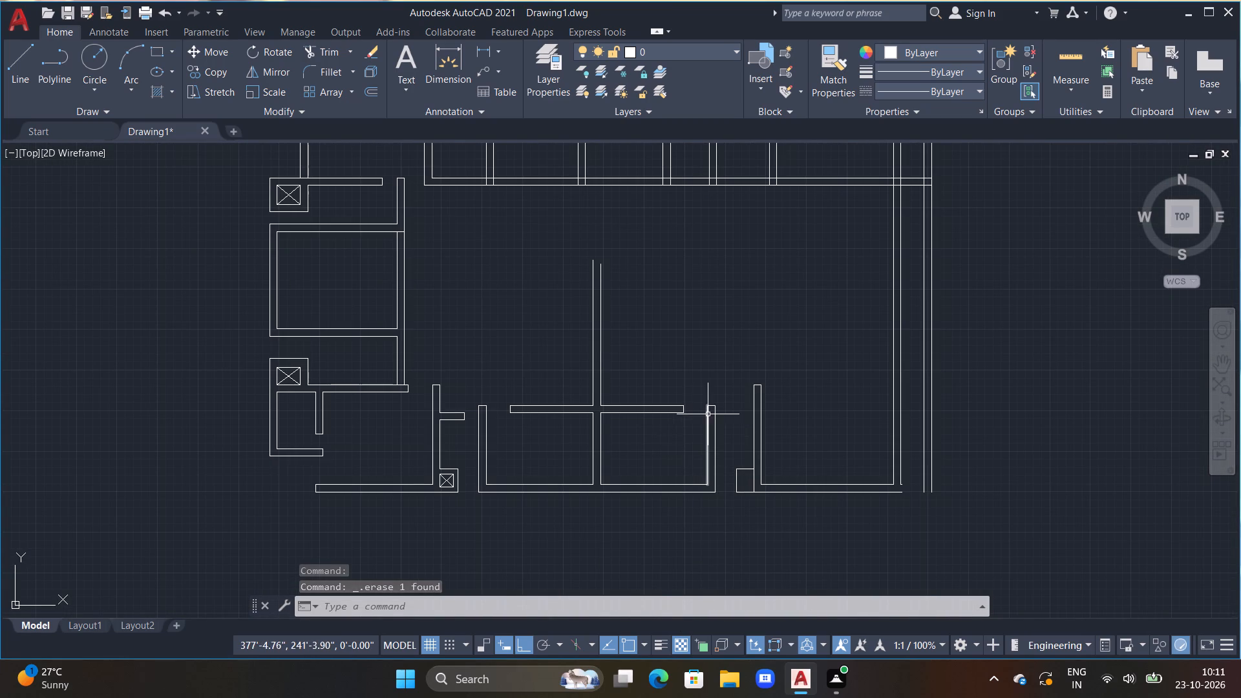
scroll(723, 452, up, 1)
key(t)
key(r)
key(space)
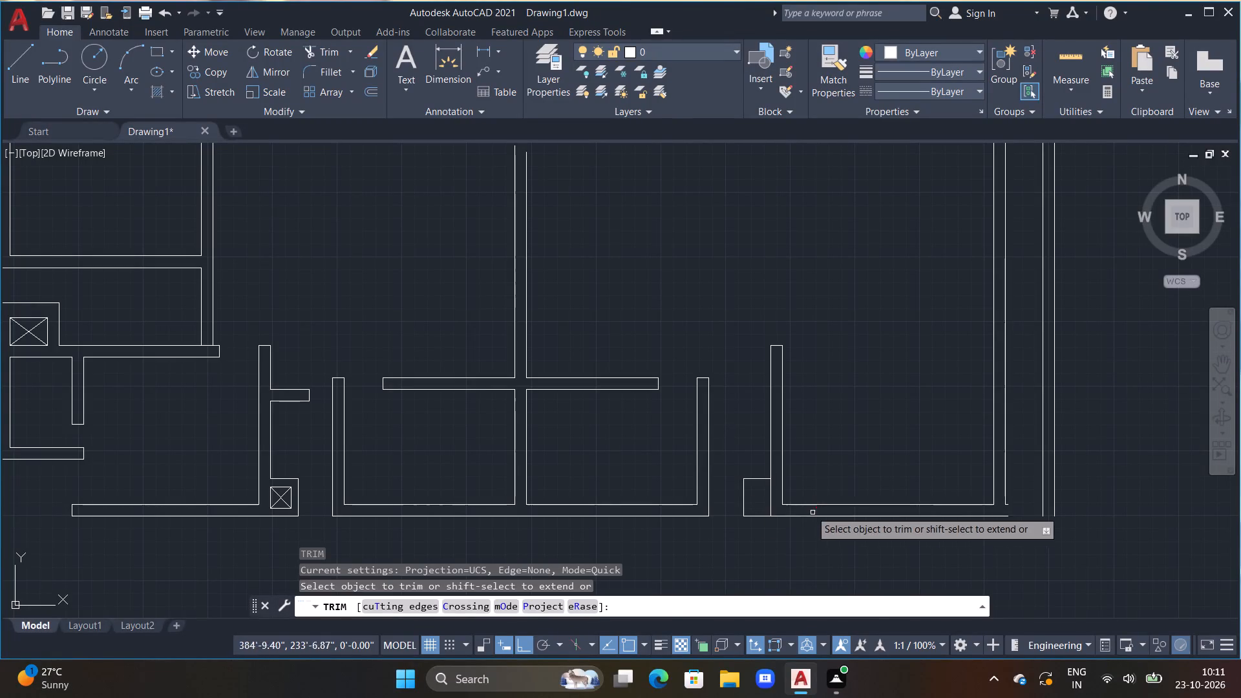
click(769, 500)
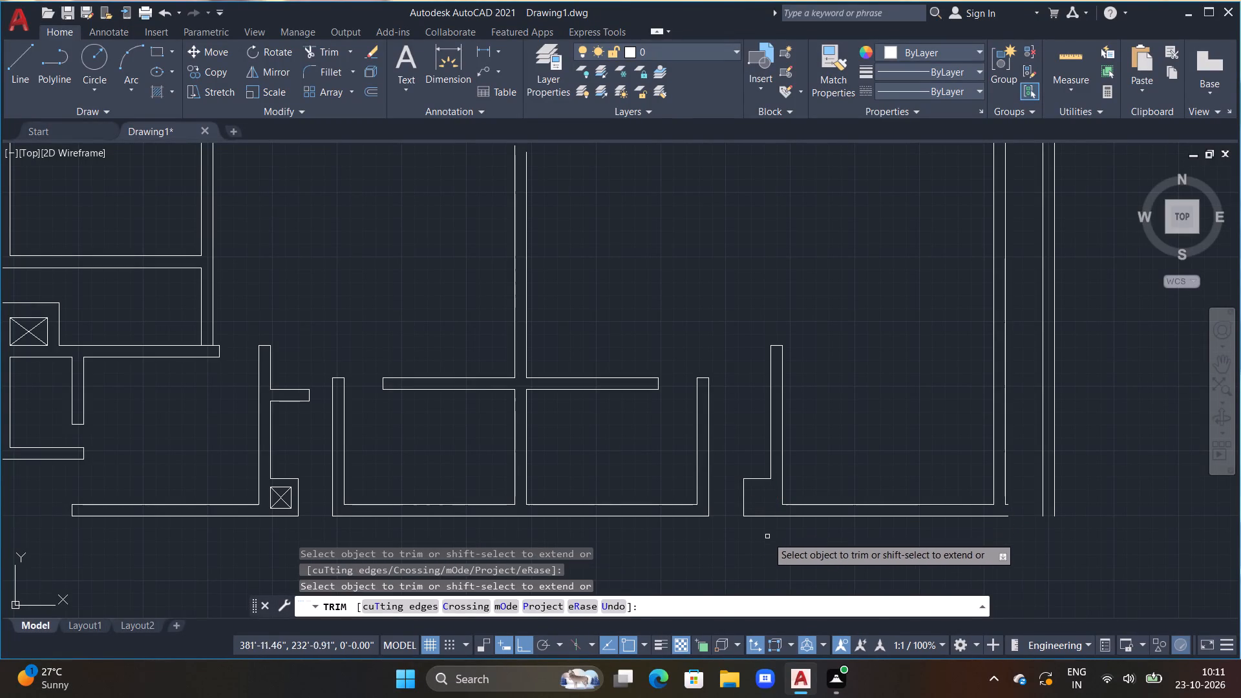
scroll(772, 534, down, 1)
middle_drag(696, 543, 719, 521)
key(Escape)
key(Escape)
key(Escape)
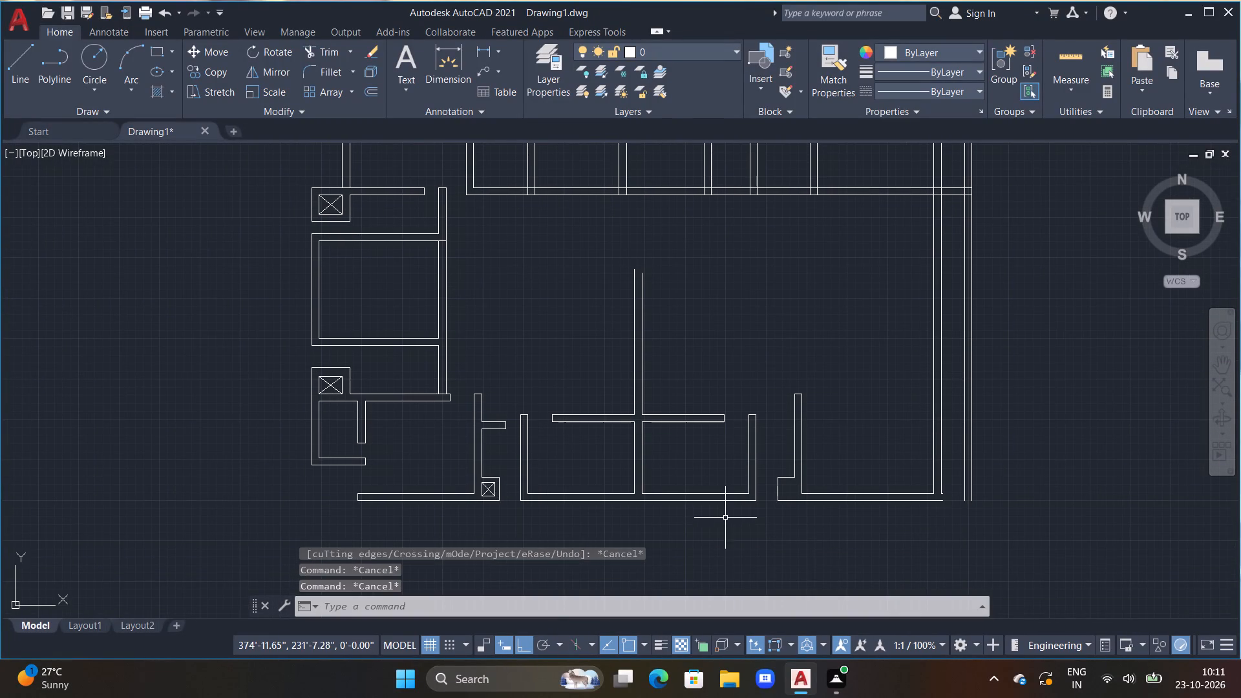
key(Escape)
key(Escape)
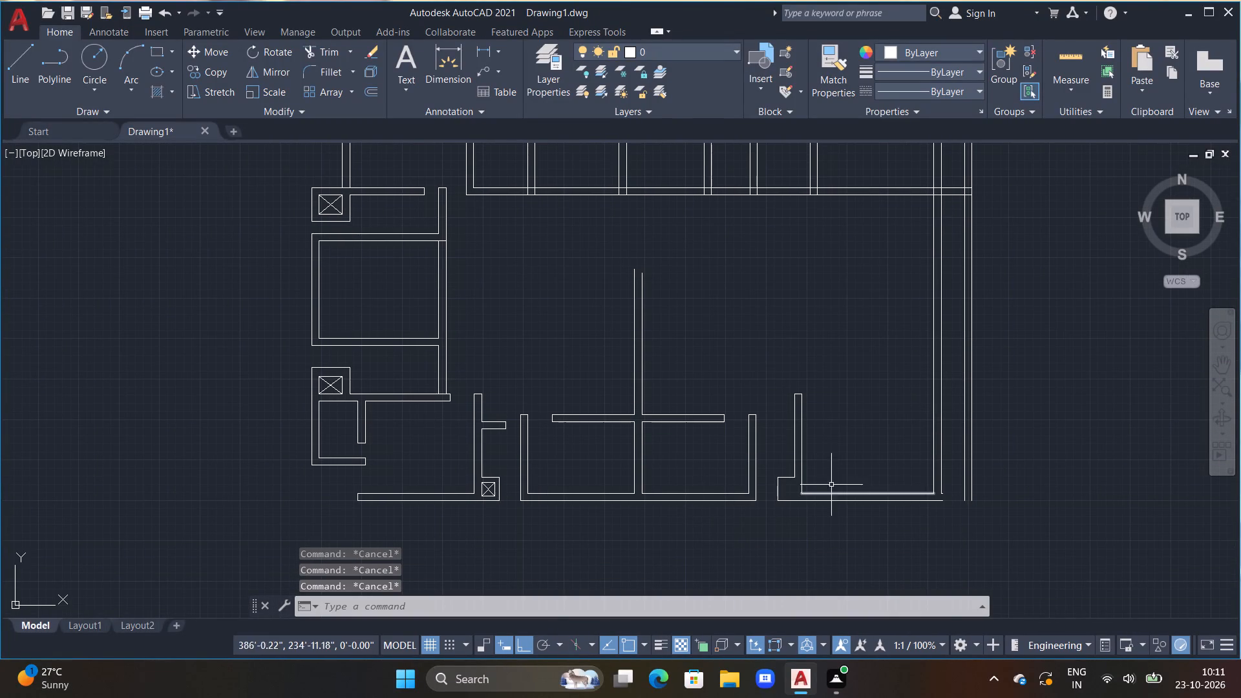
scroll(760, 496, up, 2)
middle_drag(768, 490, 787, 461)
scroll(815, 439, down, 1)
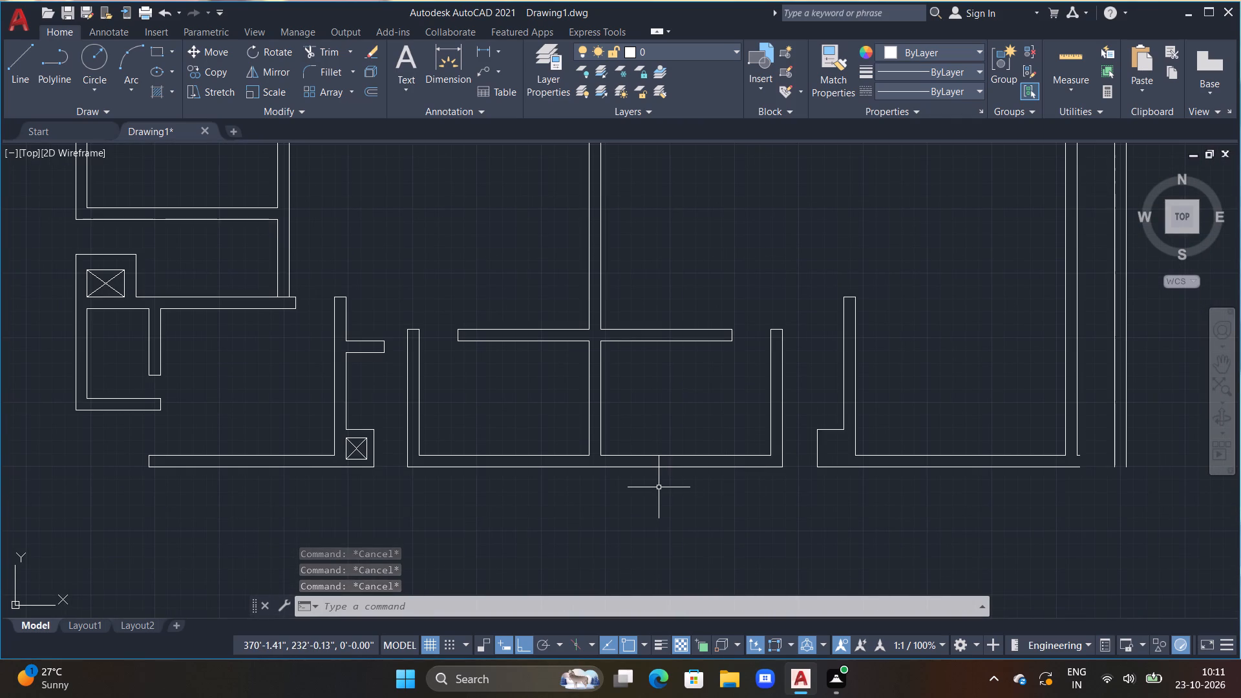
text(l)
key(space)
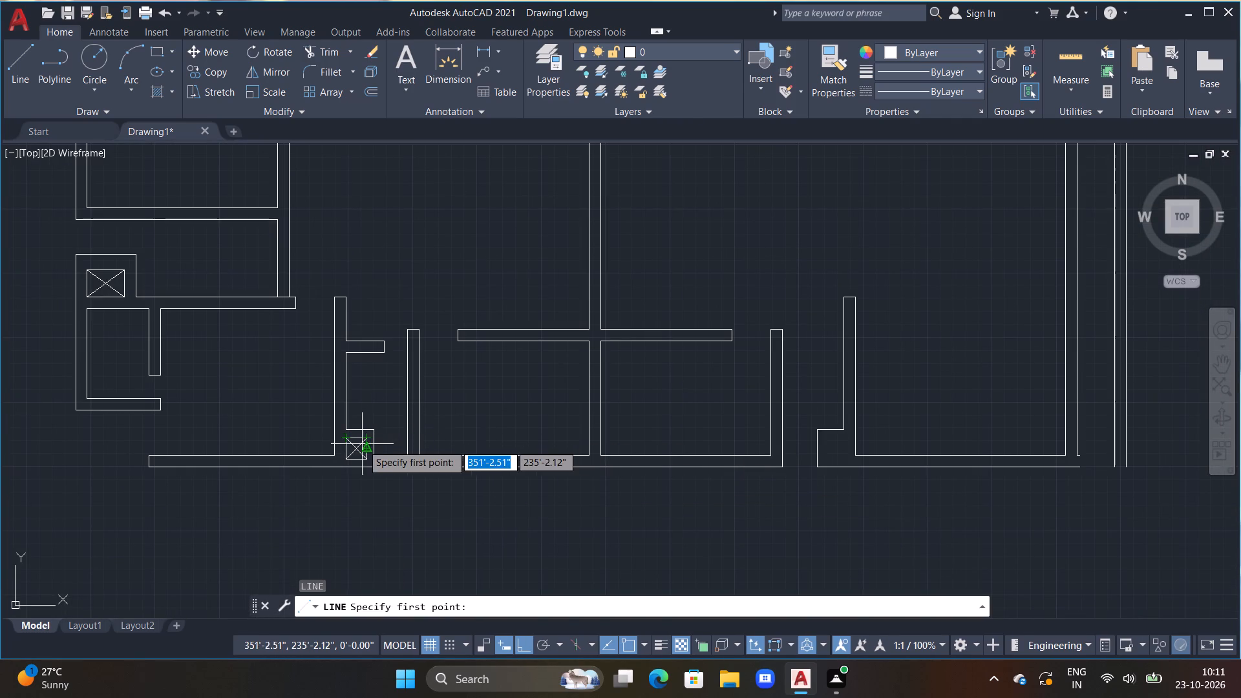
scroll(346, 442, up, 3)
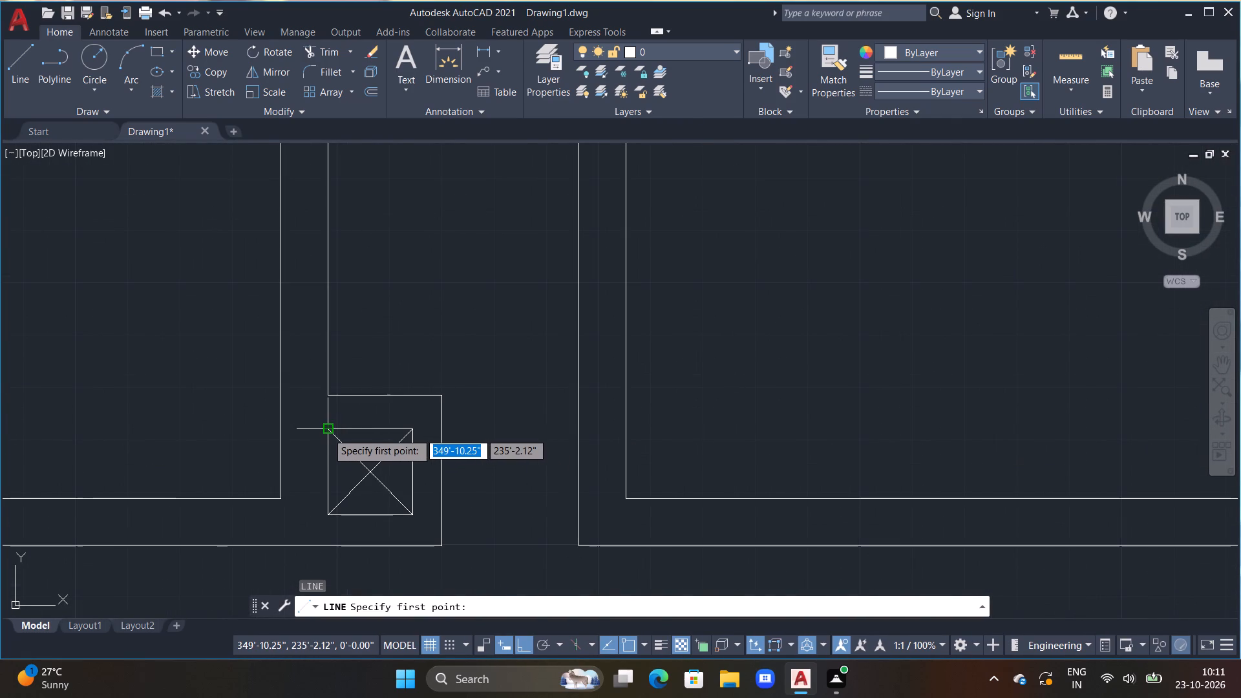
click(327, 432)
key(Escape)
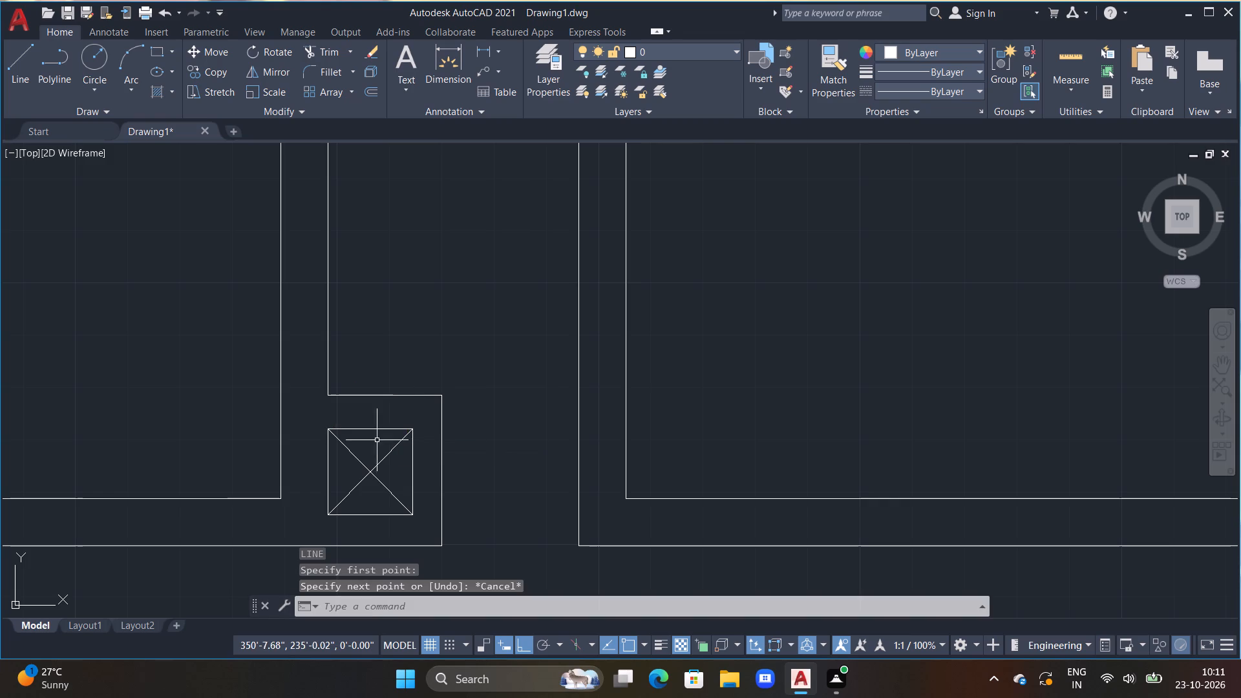
Draw a 1'4" wide, about 1'1" high shaft rectangle inside the new box, its top level with the existing west shaft's top.
key(l)
key(space)
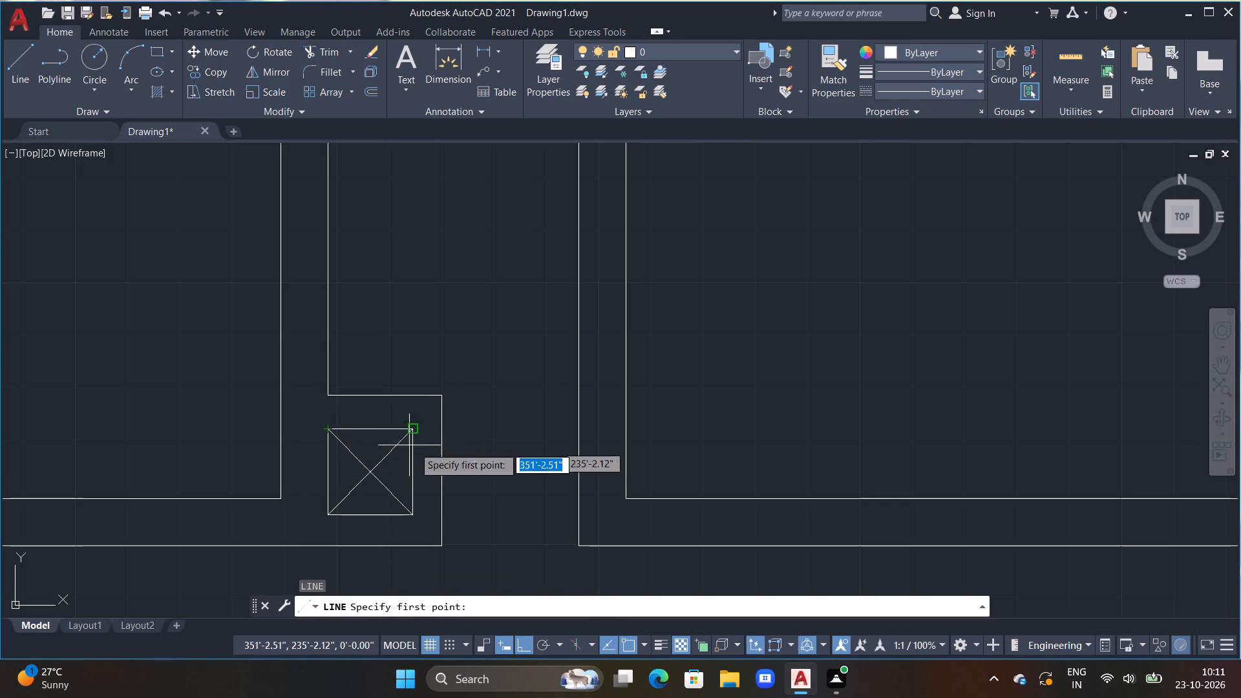
scroll(627, 436, down, 3)
middle_drag(720, 427, 533, 428)
scroll(865, 444, up, 1)
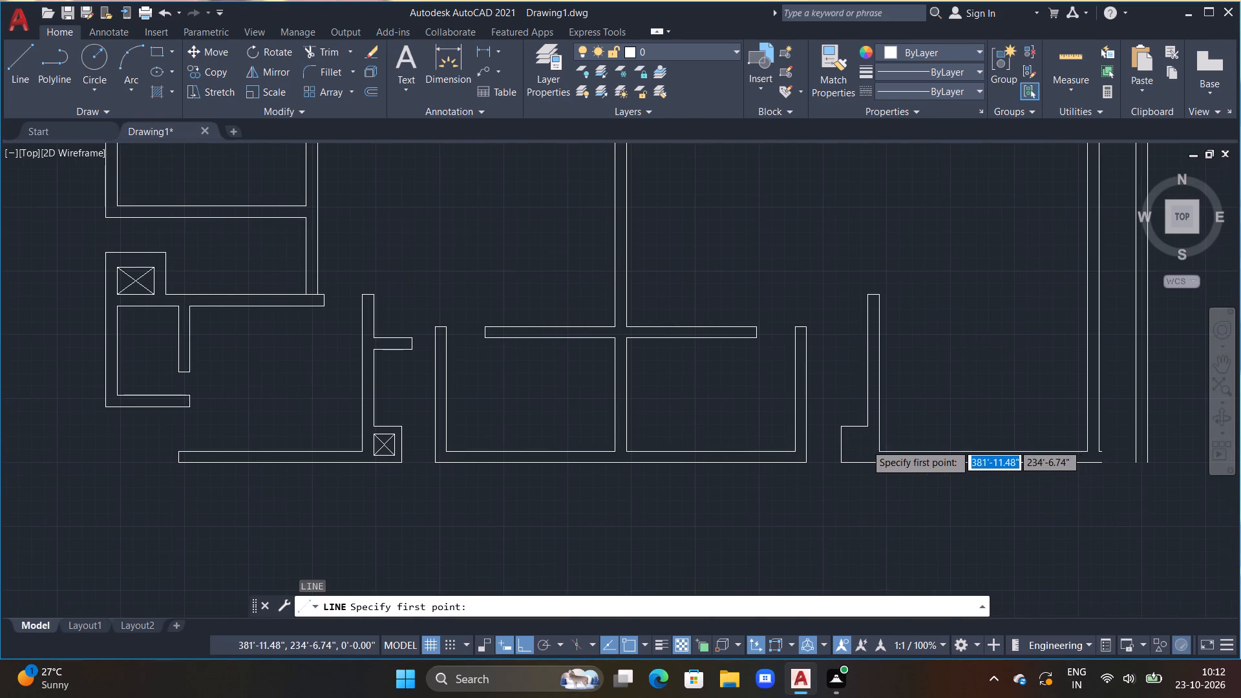
scroll(656, 436, down, 2)
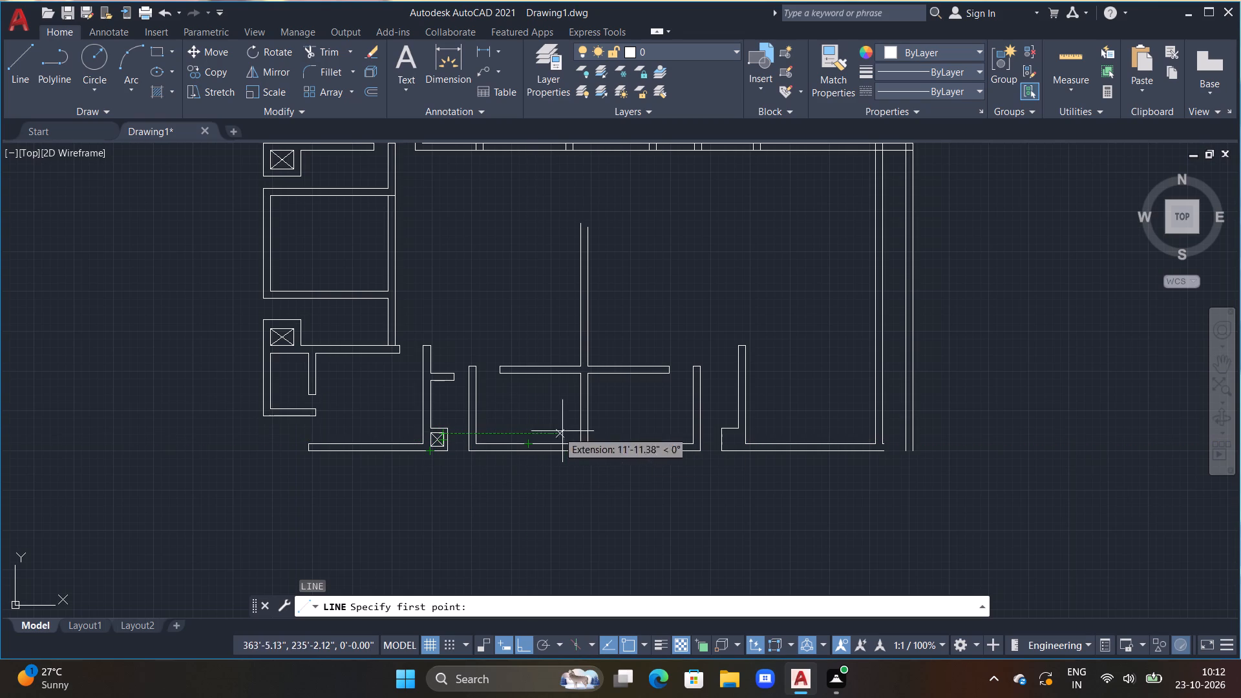
click(734, 436)
scroll(729, 438, up, 4)
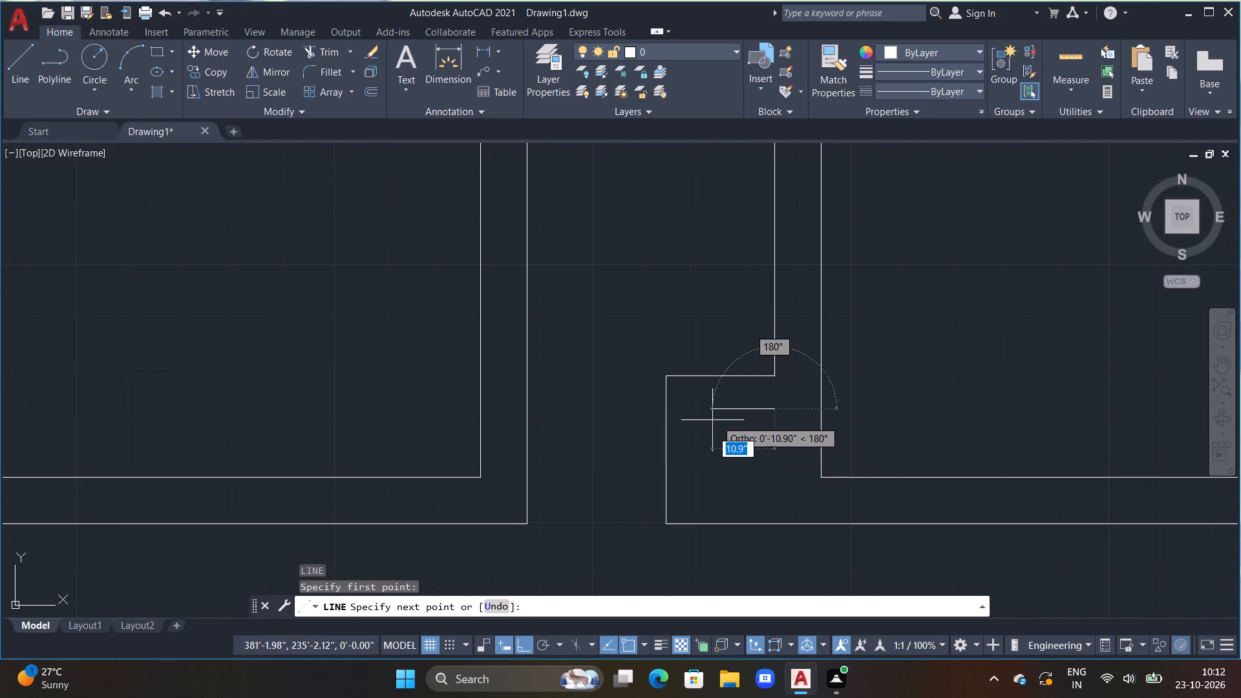
text(1'4")
key(Return)
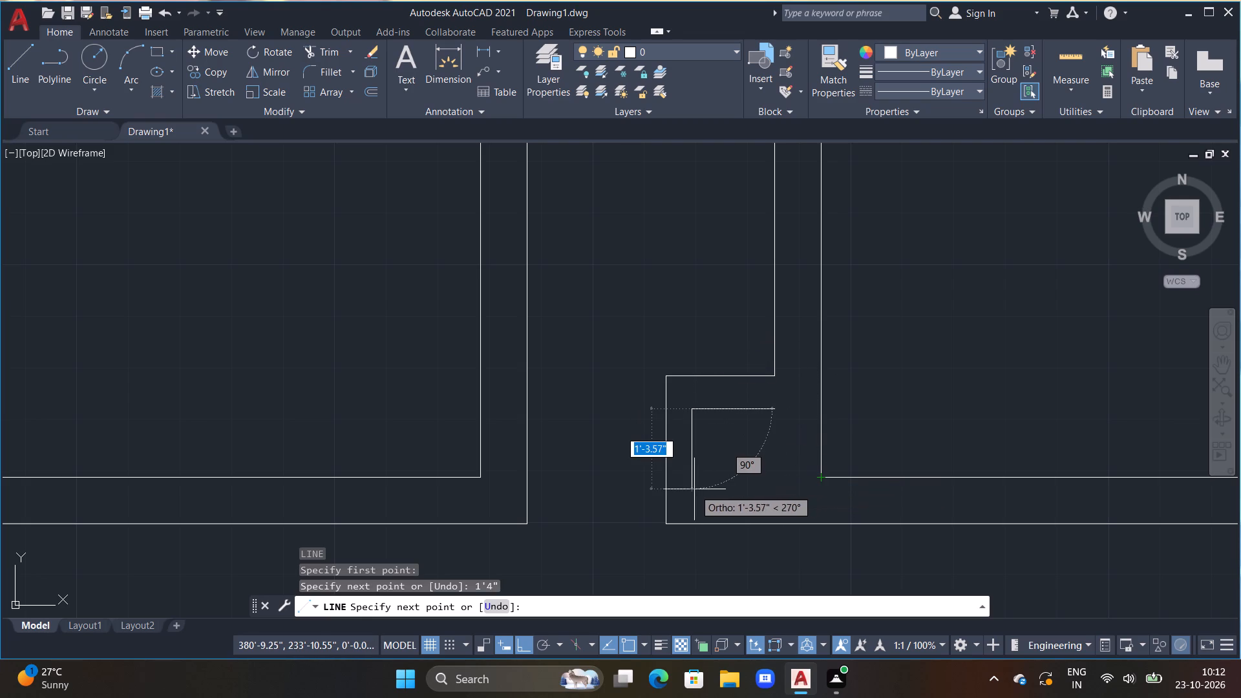
click(692, 480)
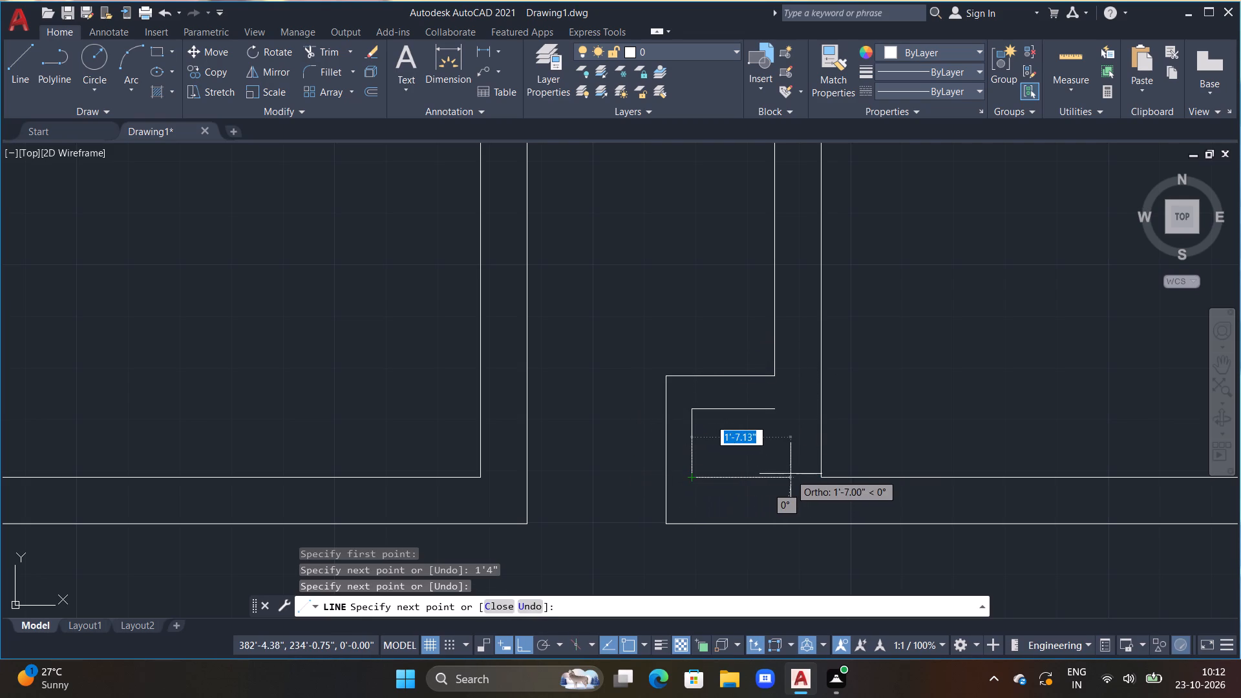
click(777, 481)
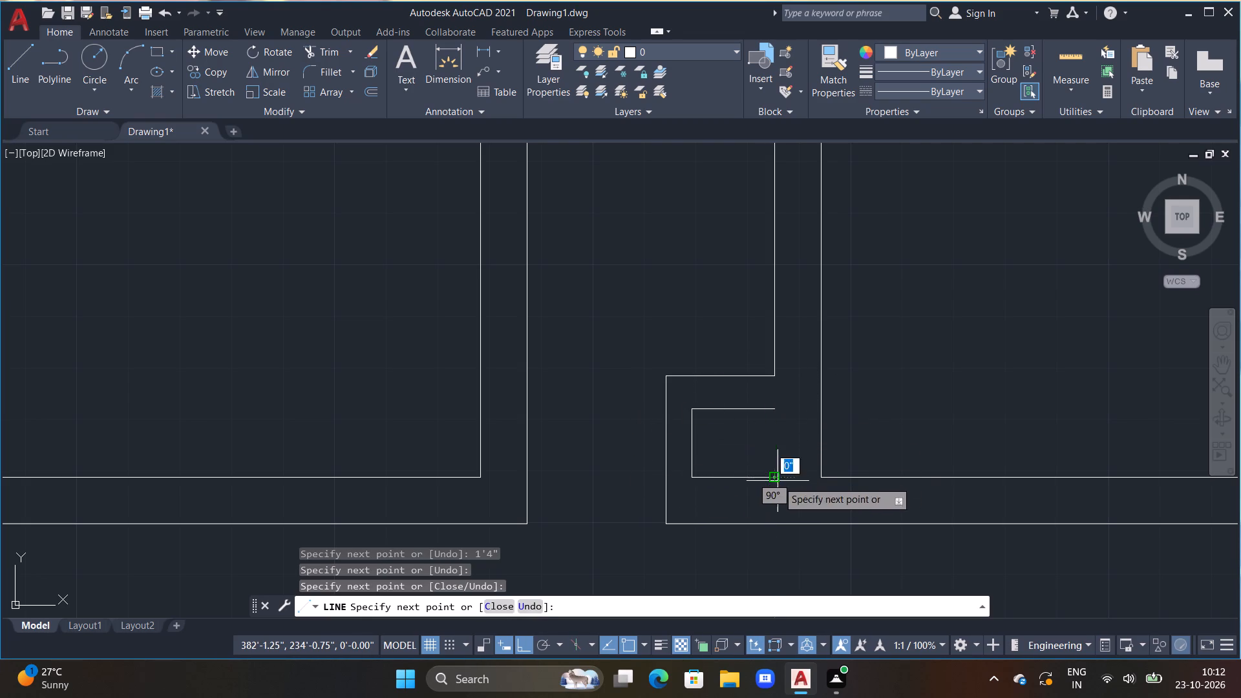
click(774, 411)
key(Escape)
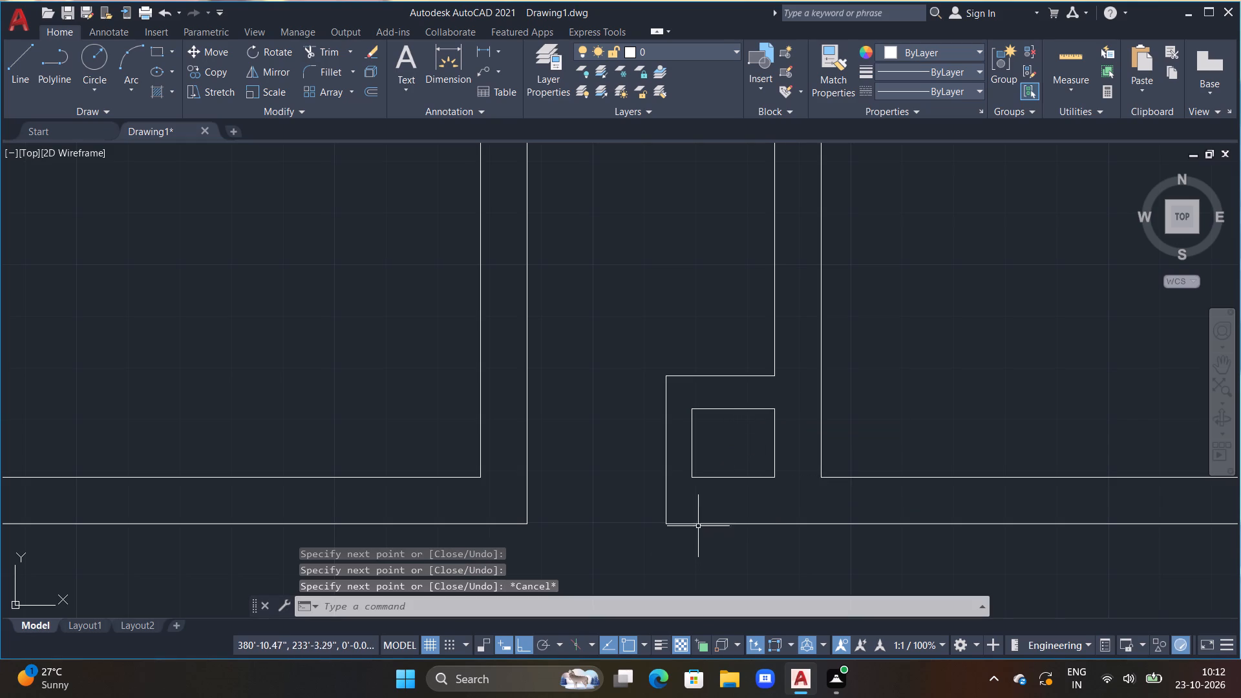
Draw two crossing diagonals between the corners of the new shaft rectangle.
key(l)
key(space)
click(691, 473)
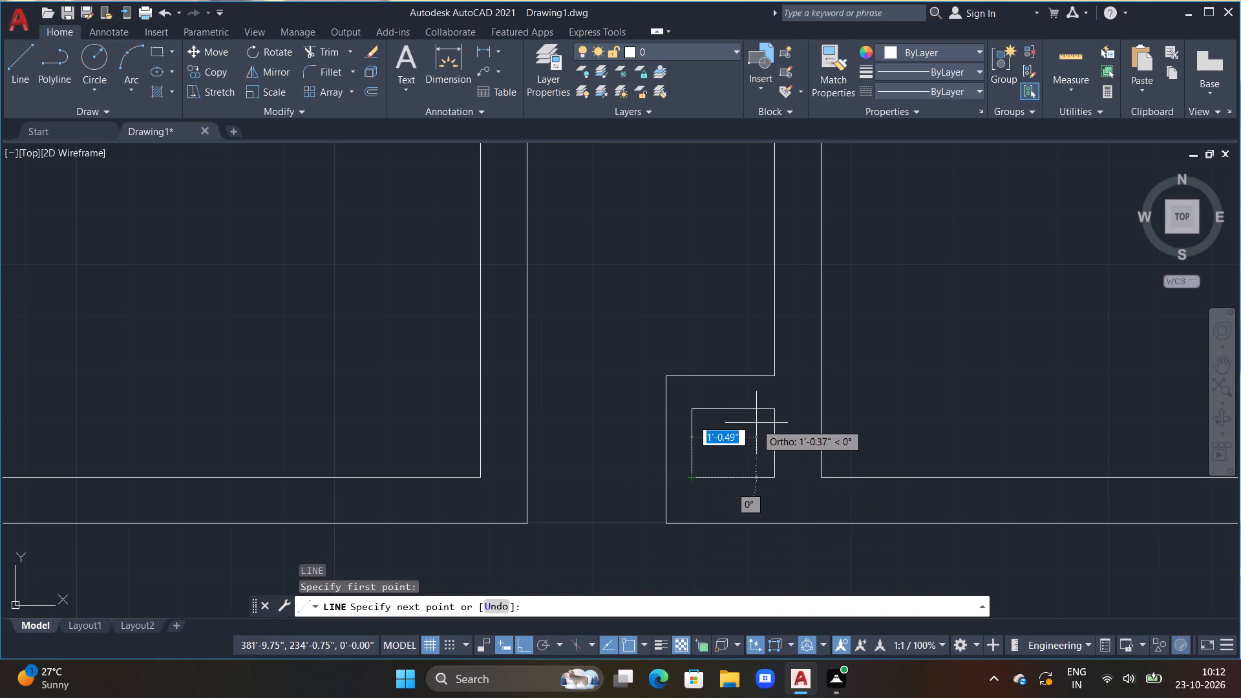
click(769, 408)
key(Escape)
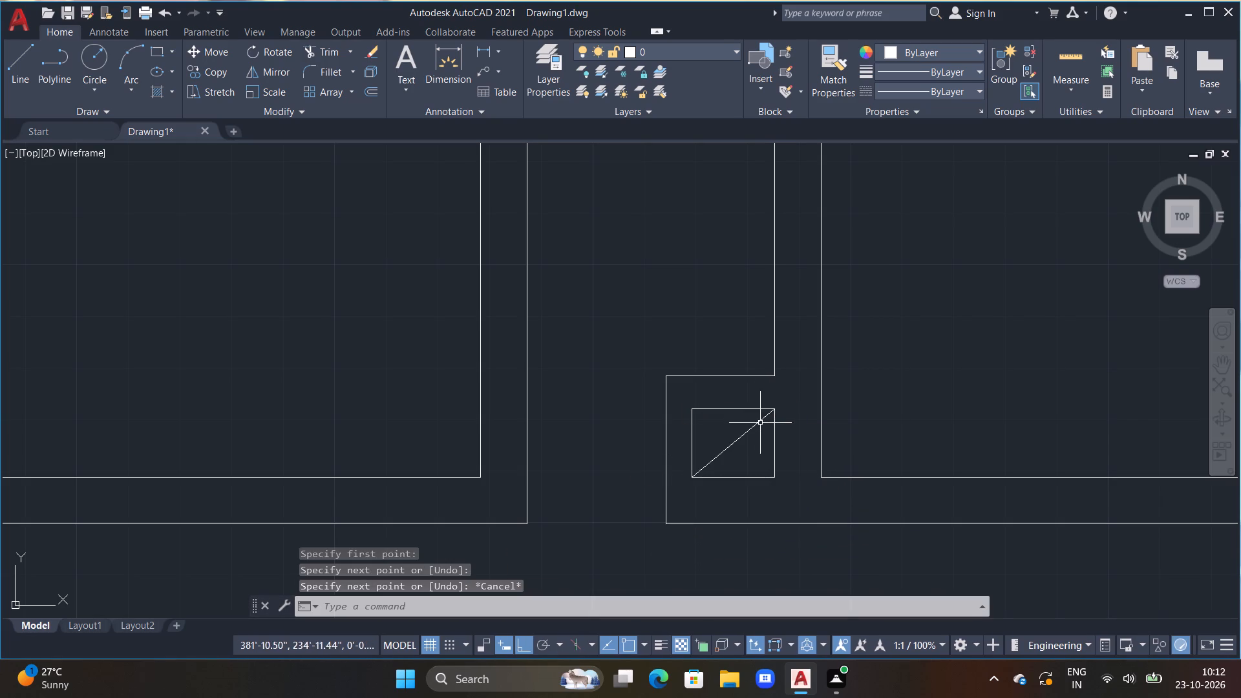
text(l)
key(space)
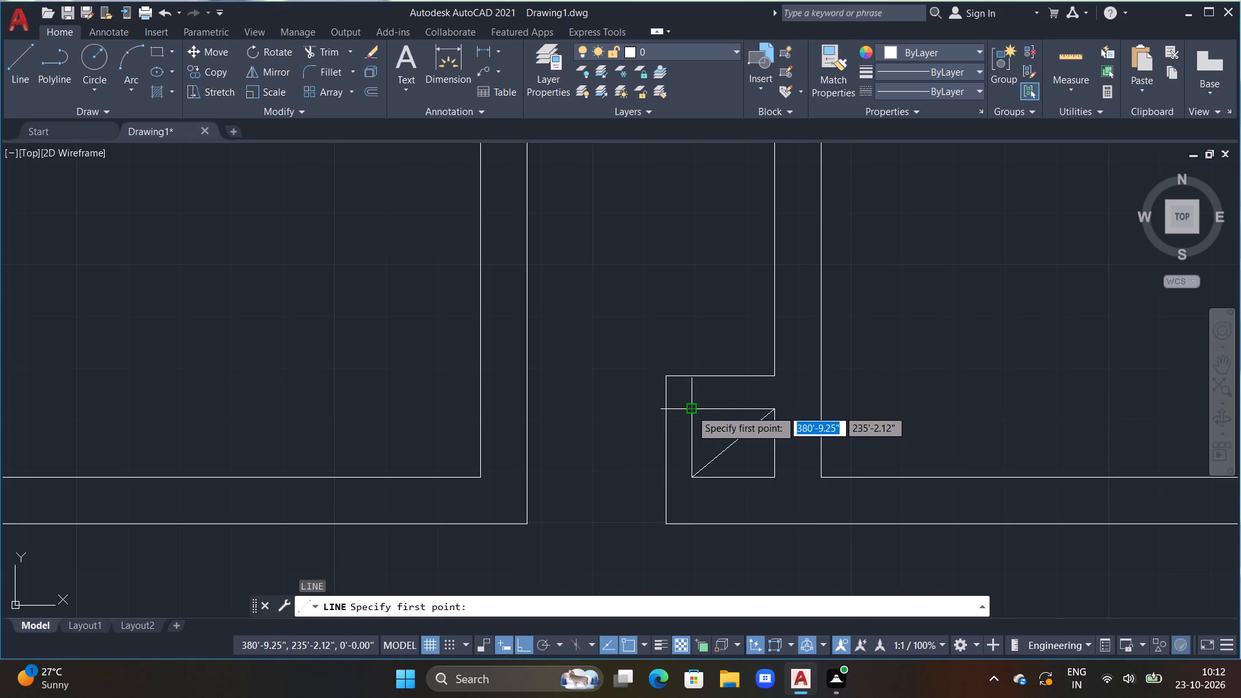
click(692, 410)
double_click(777, 474)
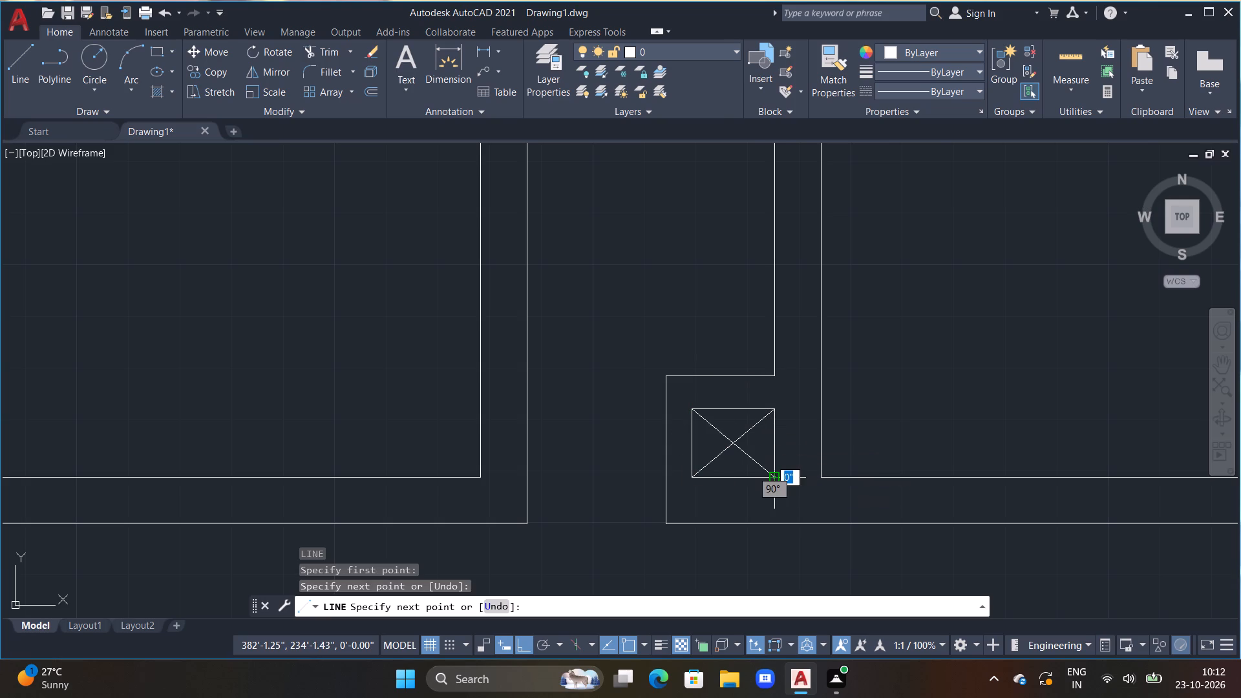
key(Escape)
Offset the top line of the new shaft box 5' north into the passage.
scroll(776, 481, down, 3)
middle_drag(708, 476, 586, 443)
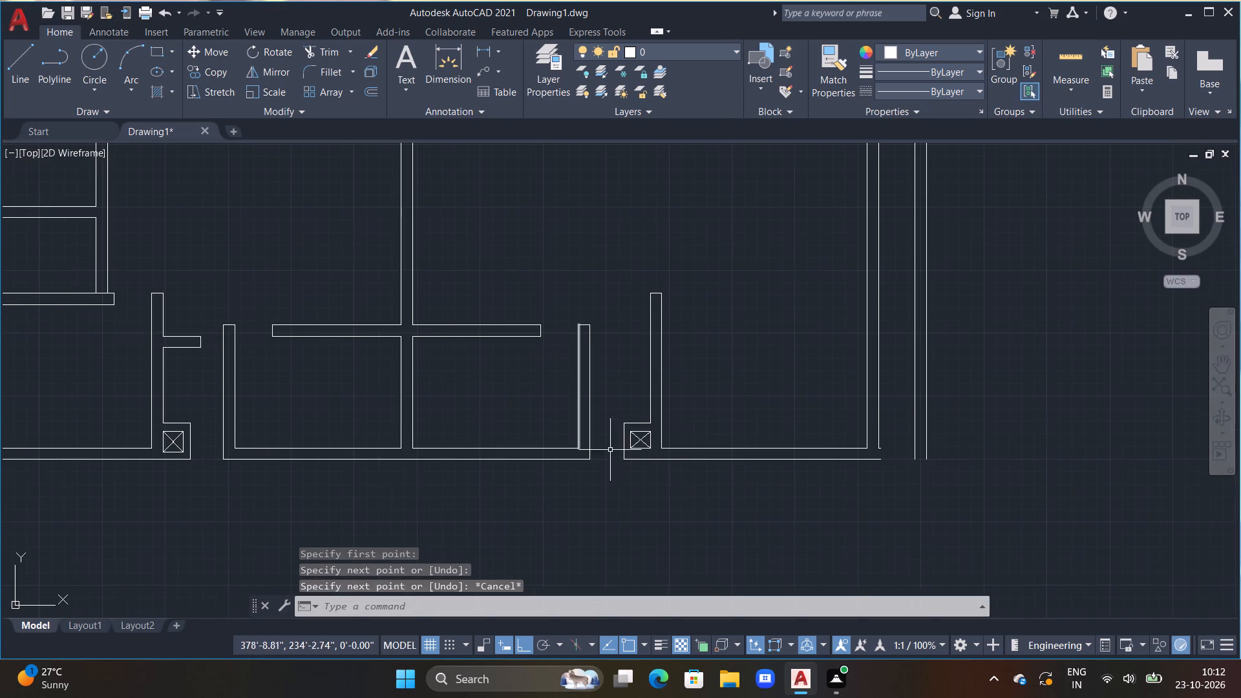
middle_drag(646, 477, 612, 496)
middle_drag(578, 408, 589, 363)
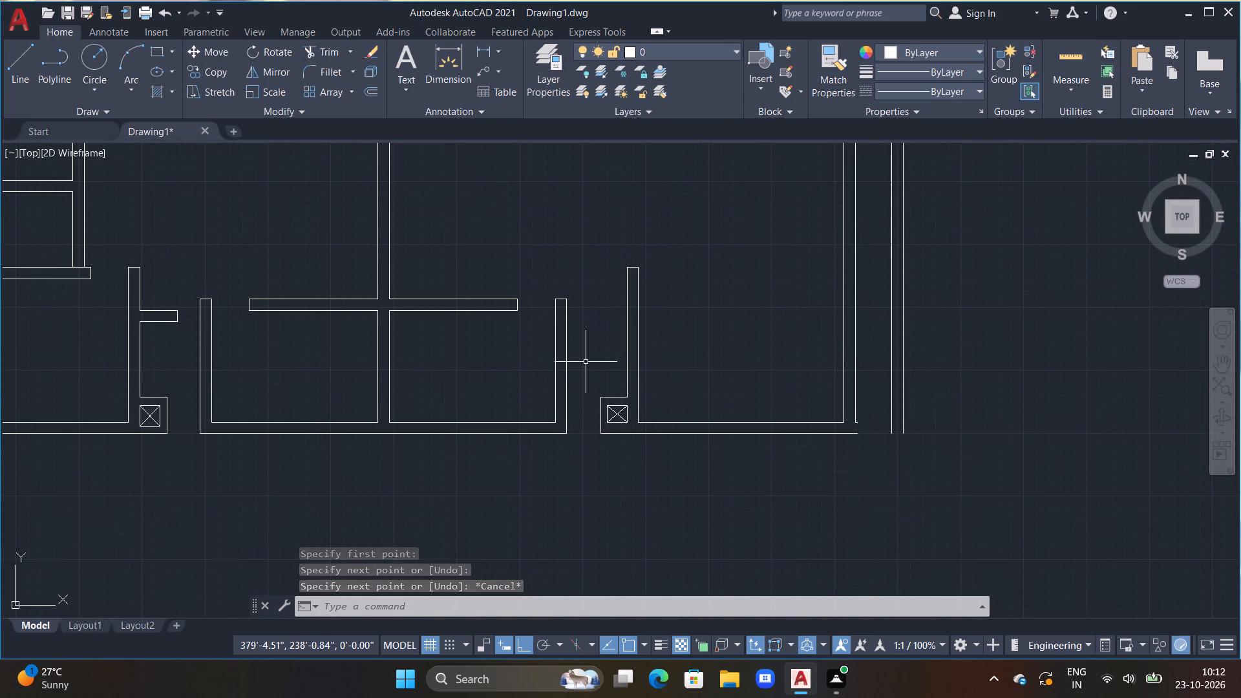
key(Escape)
text(off 5')
key(Return)
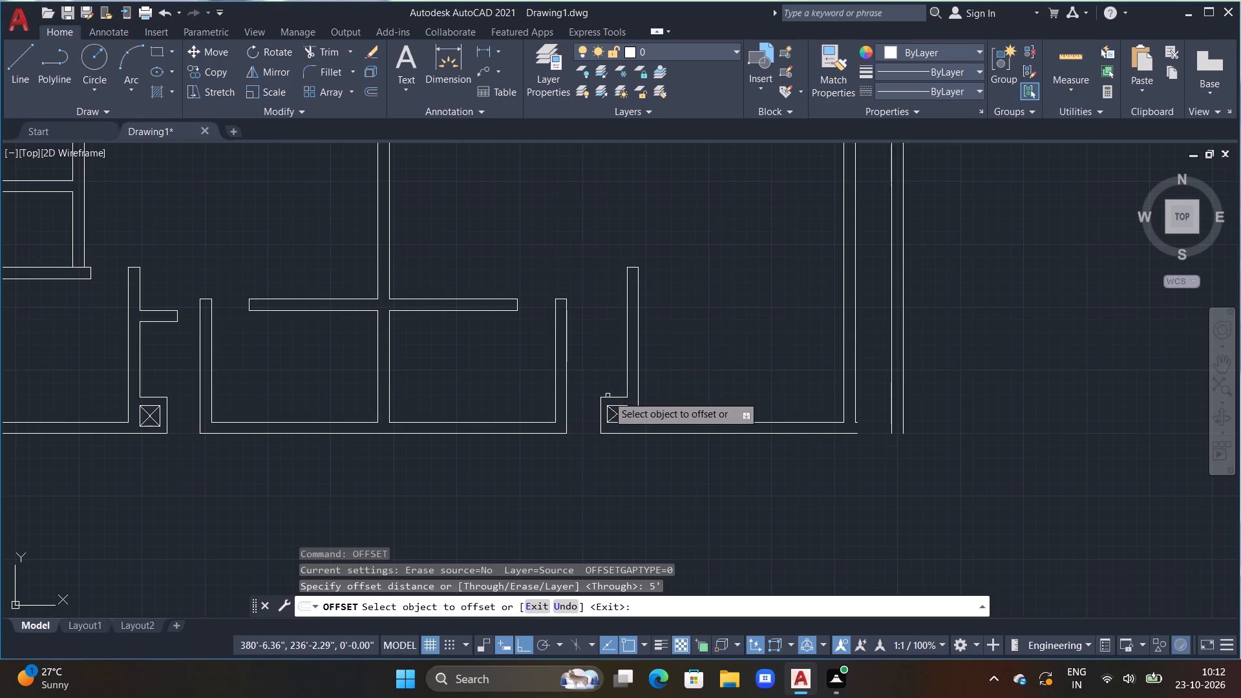
click(613, 398)
click(607, 335)
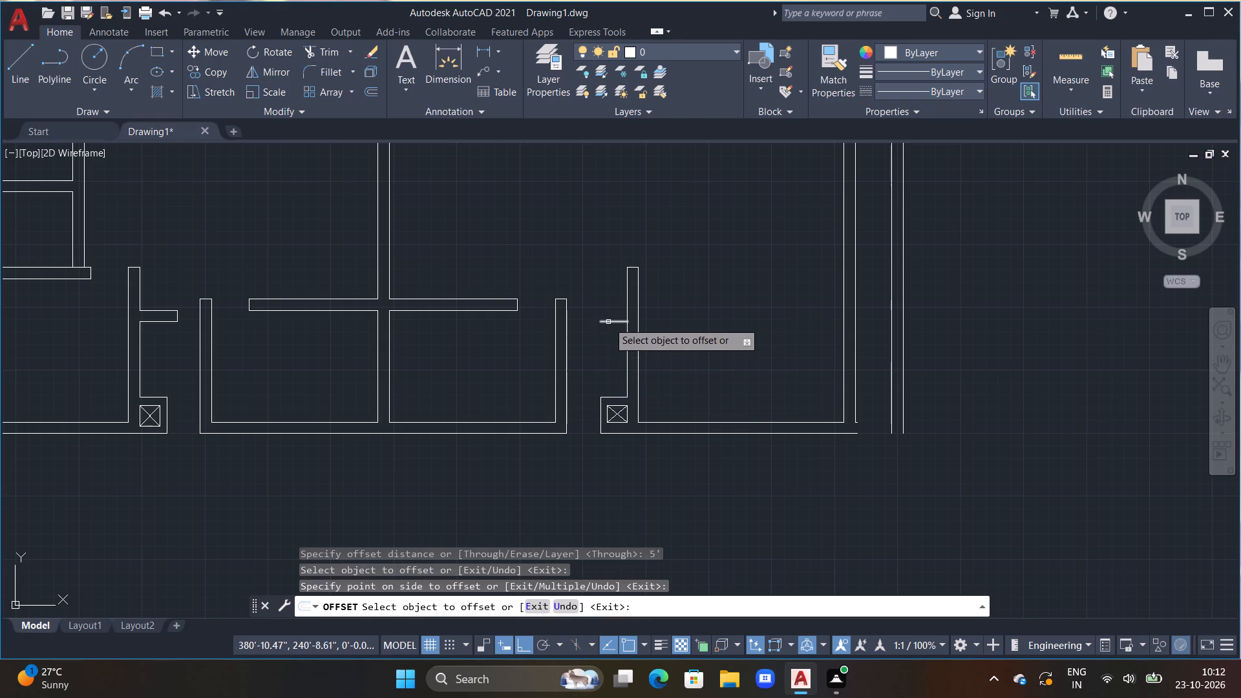
Offset the new short line in the passage a further 9" north.
click(608, 321)
text(9")
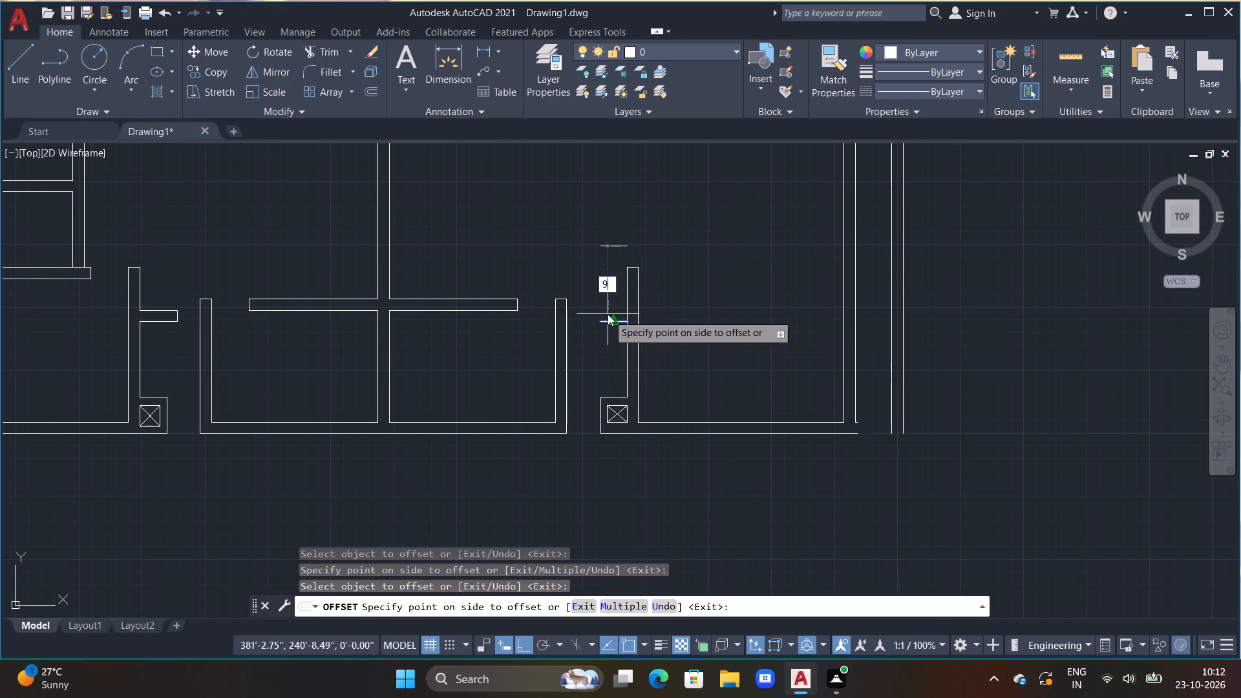
key(Return)
key(Escape)
key(Escape)
key(Escape)
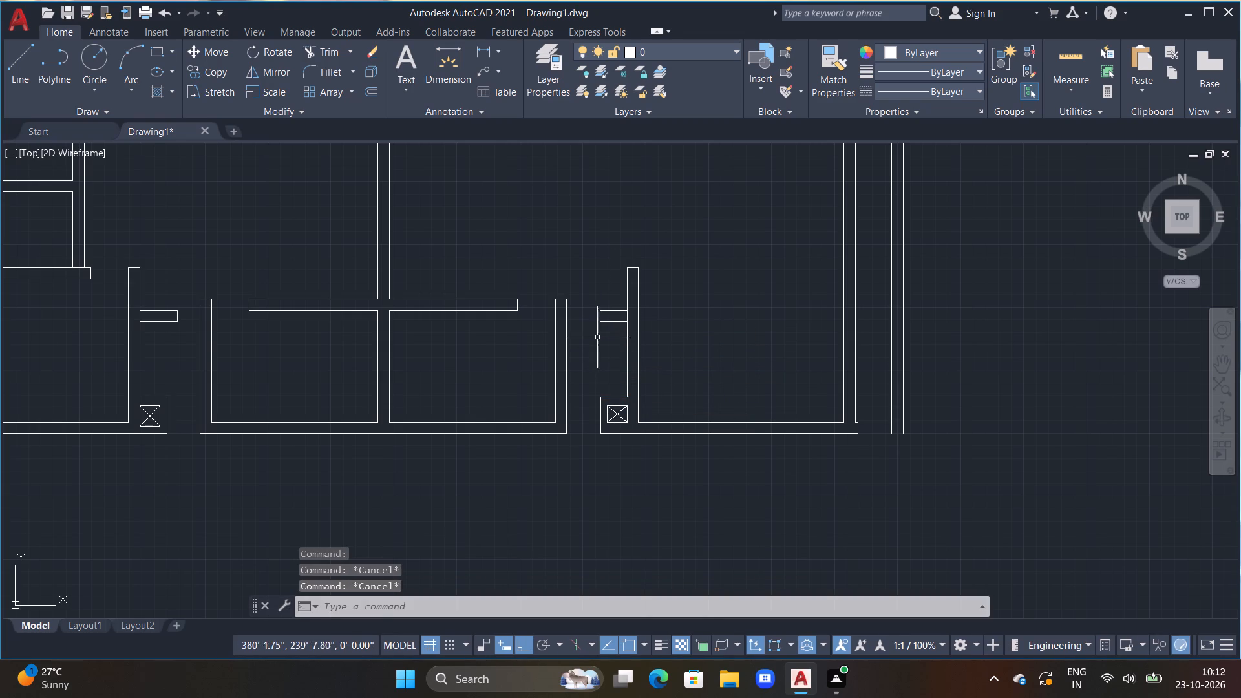
Erase the lower of the two short offset lines on the passage's east wall.
middle_drag(572, 288, 575, 254)
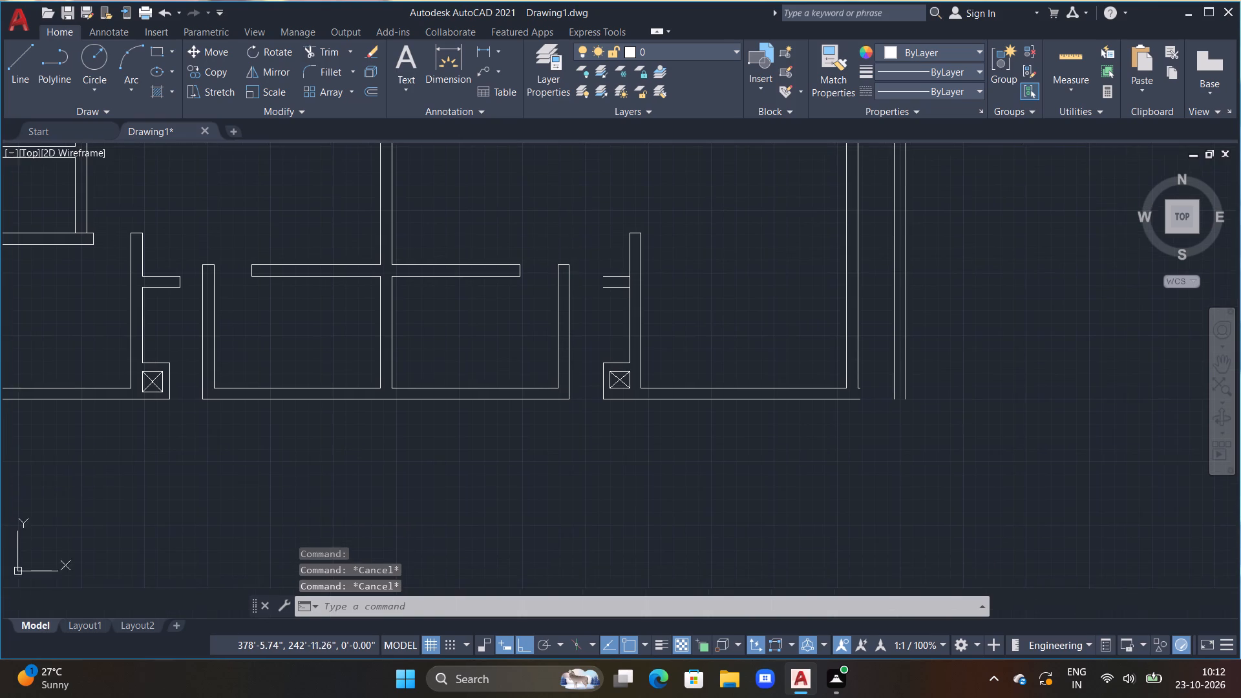
scroll(571, 260, up, 1)
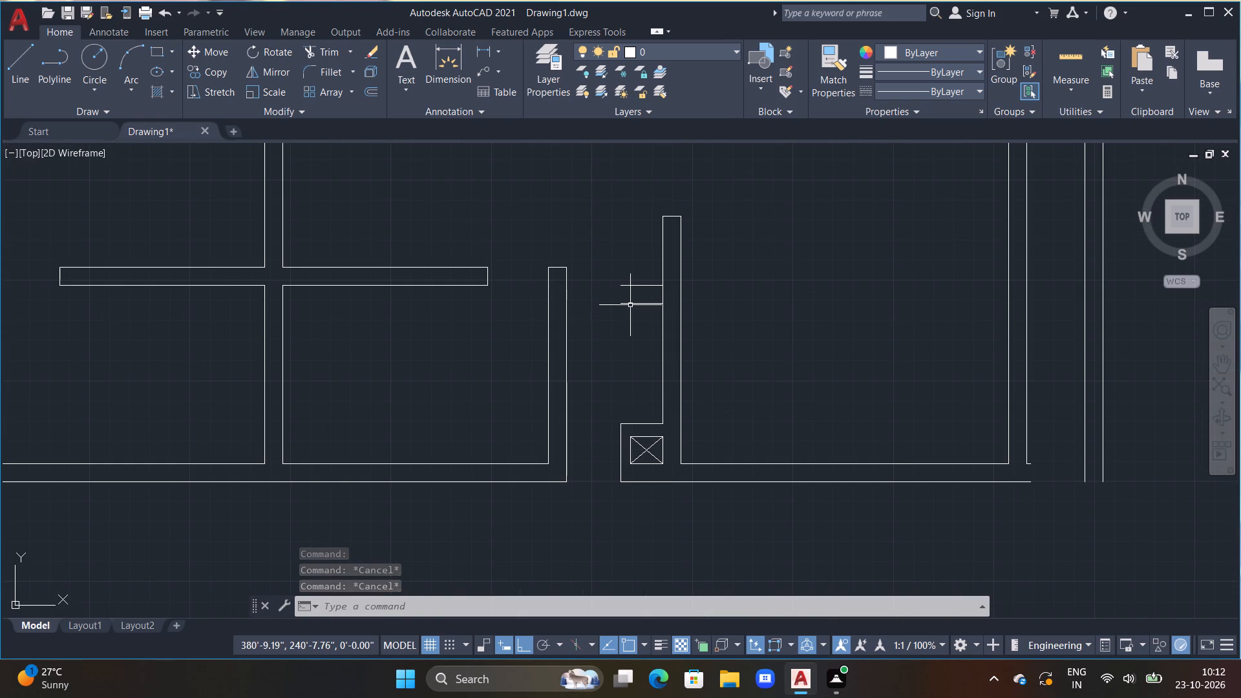
double_click(630, 305)
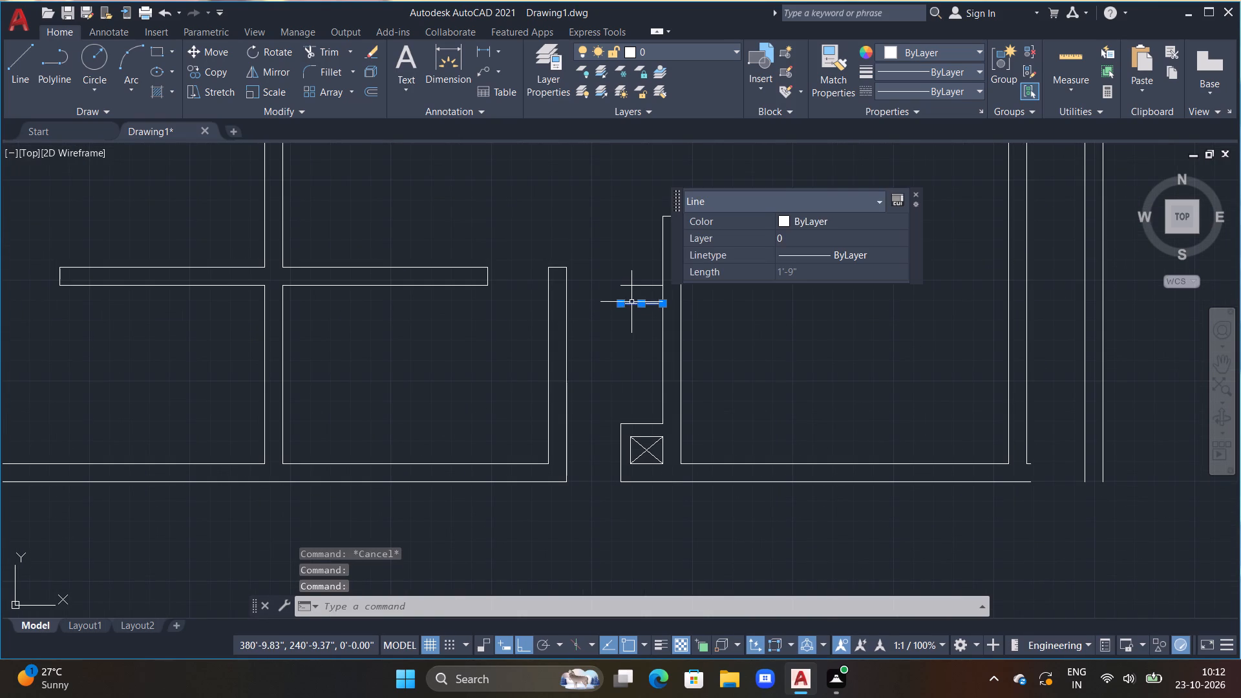
key(Delete)
Erase the lower line and the end line of the stub wall on the passage's west wall.
scroll(598, 265, down, 3)
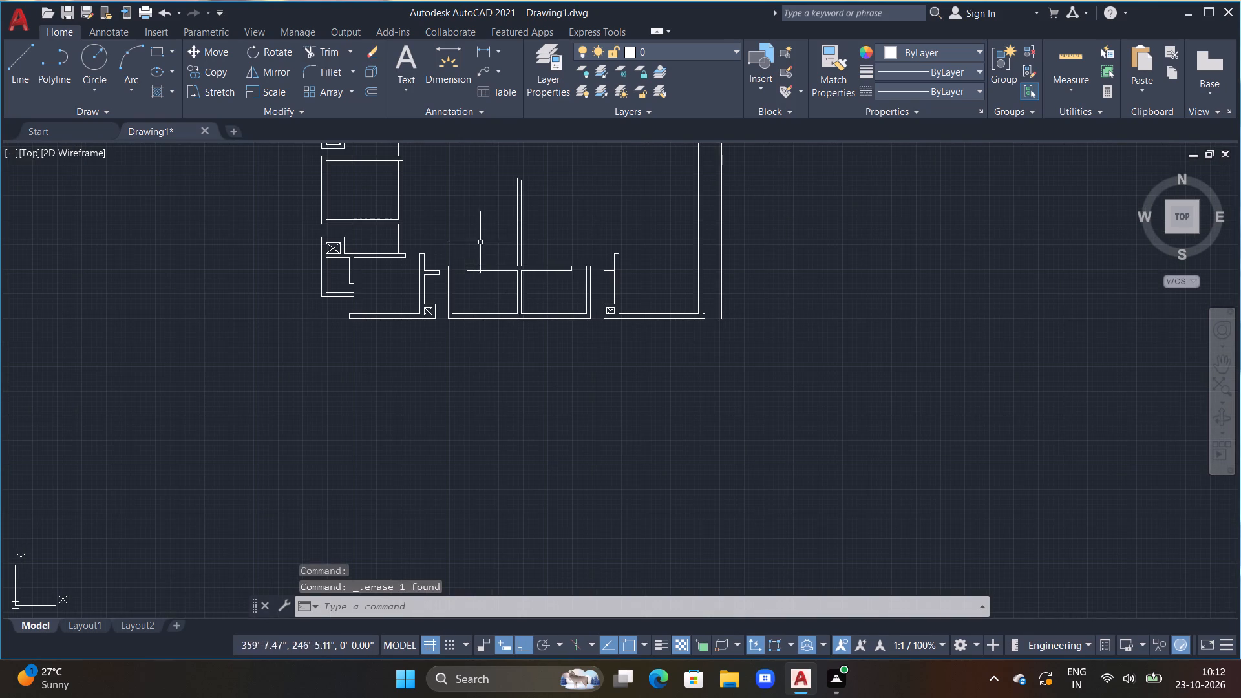
scroll(450, 253, up, 2)
middle_drag(427, 288, 478, 272)
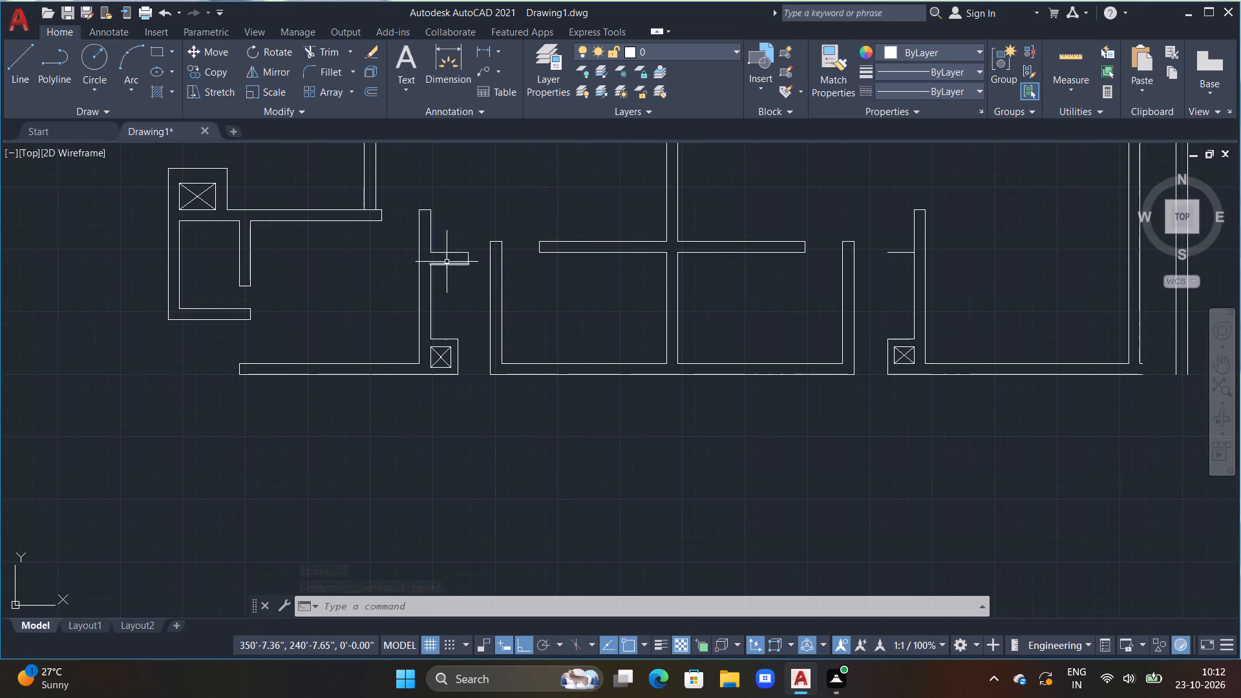
scroll(457, 252, up, 1)
scroll(456, 286, down, 1)
scroll(457, 286, up, 1)
middle_drag(479, 320, 513, 386)
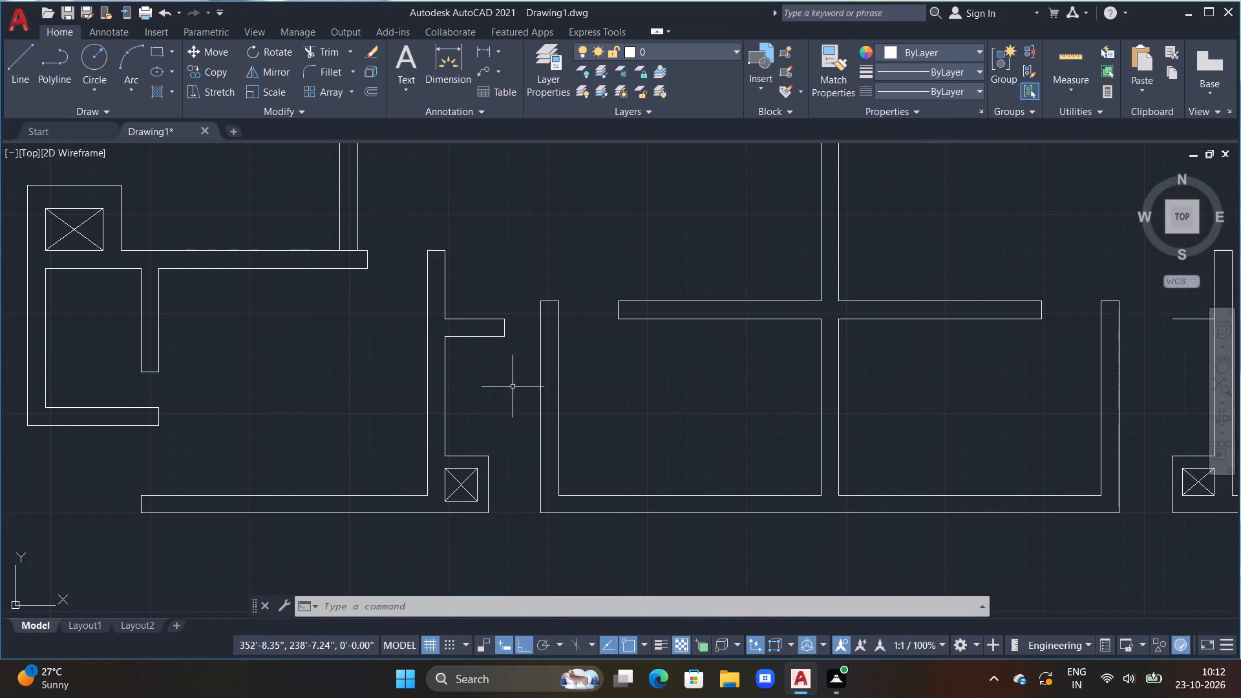
click(471, 337)
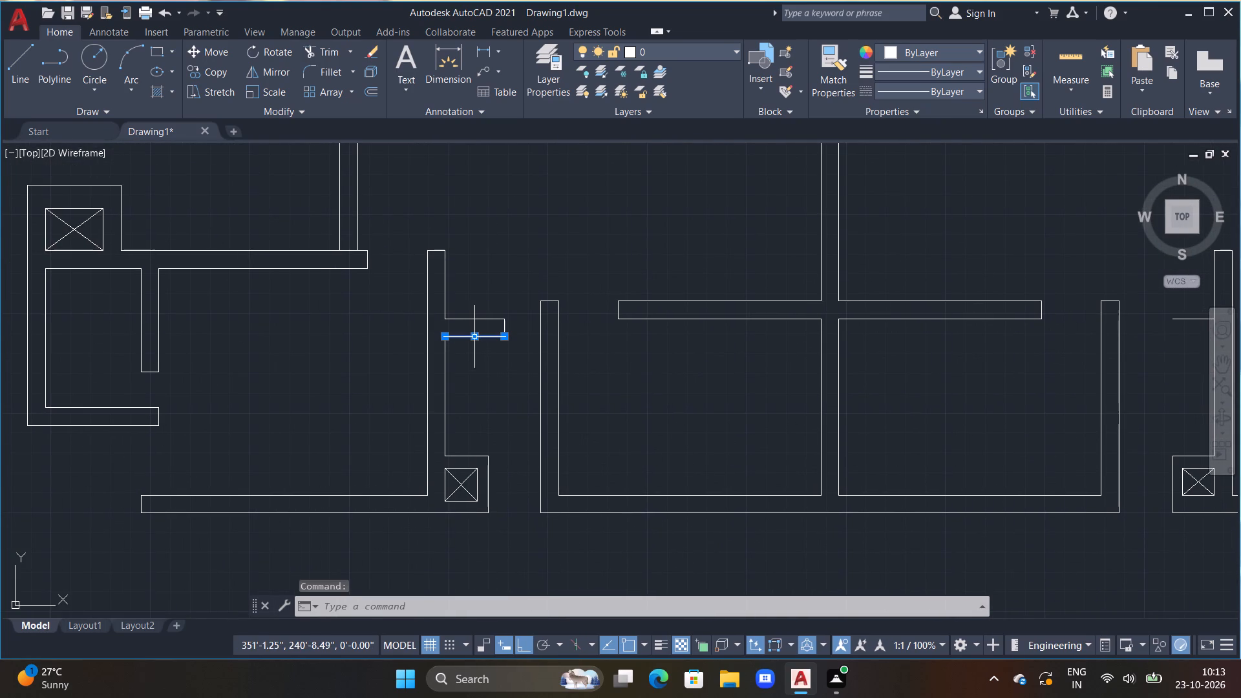
click(507, 328)
click(504, 328)
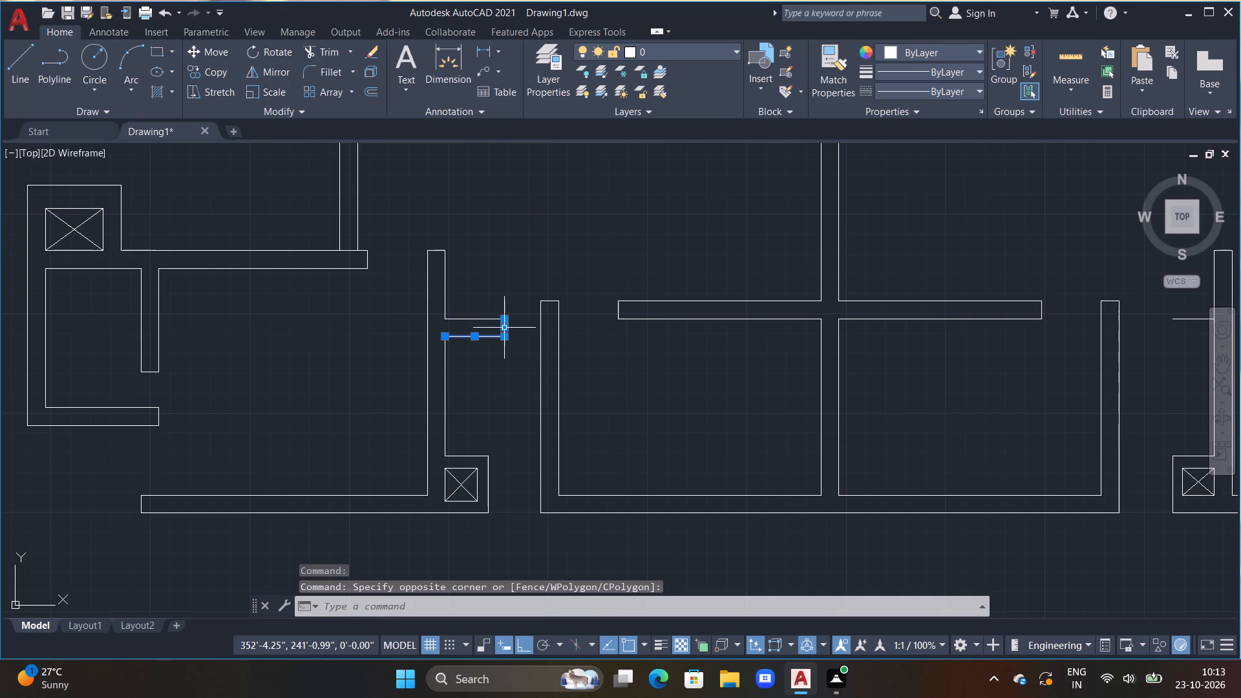
key(Delete)
Draw a 2'-6" horizontal line to the west passage wall, 9" above the stub's remaining line.
text(l)
key(space)
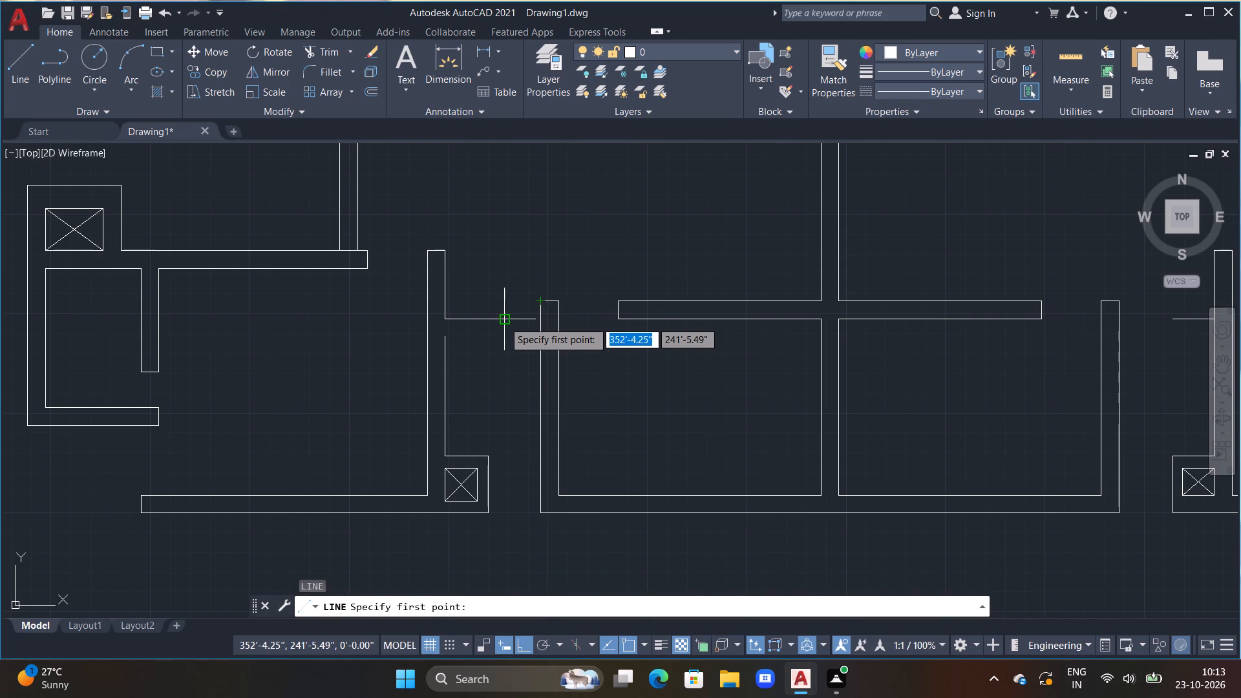
double_click(504, 299)
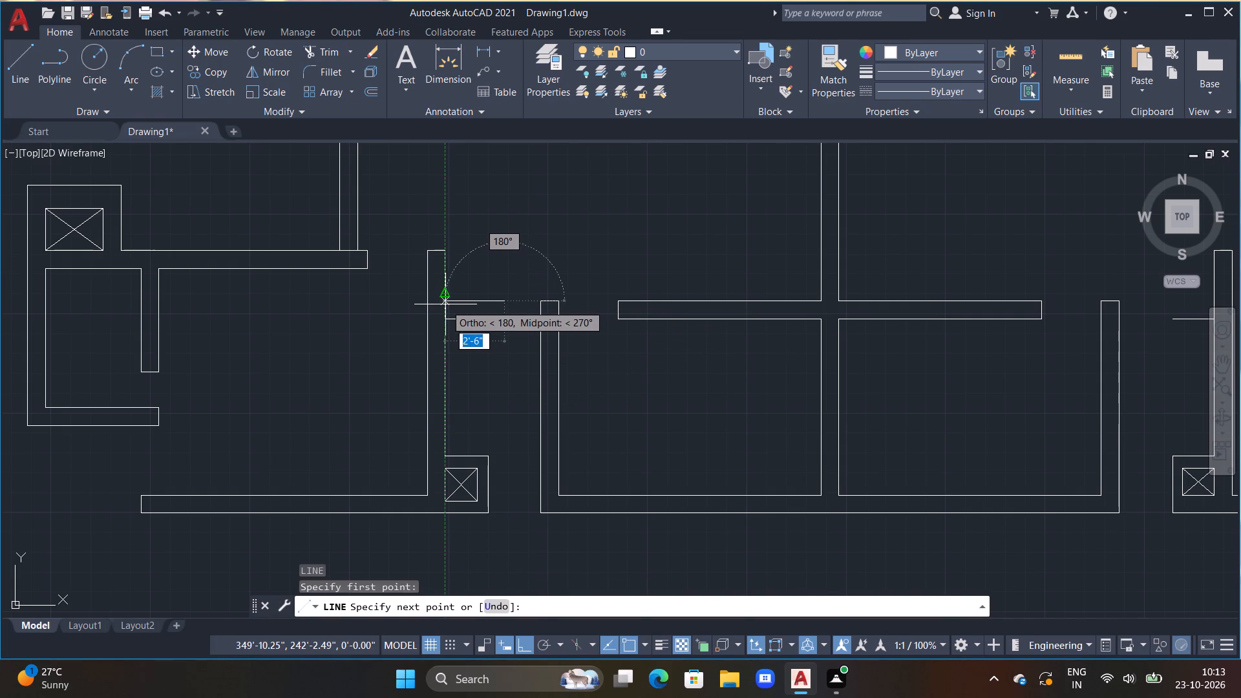
click(445, 304)
key(Escape)
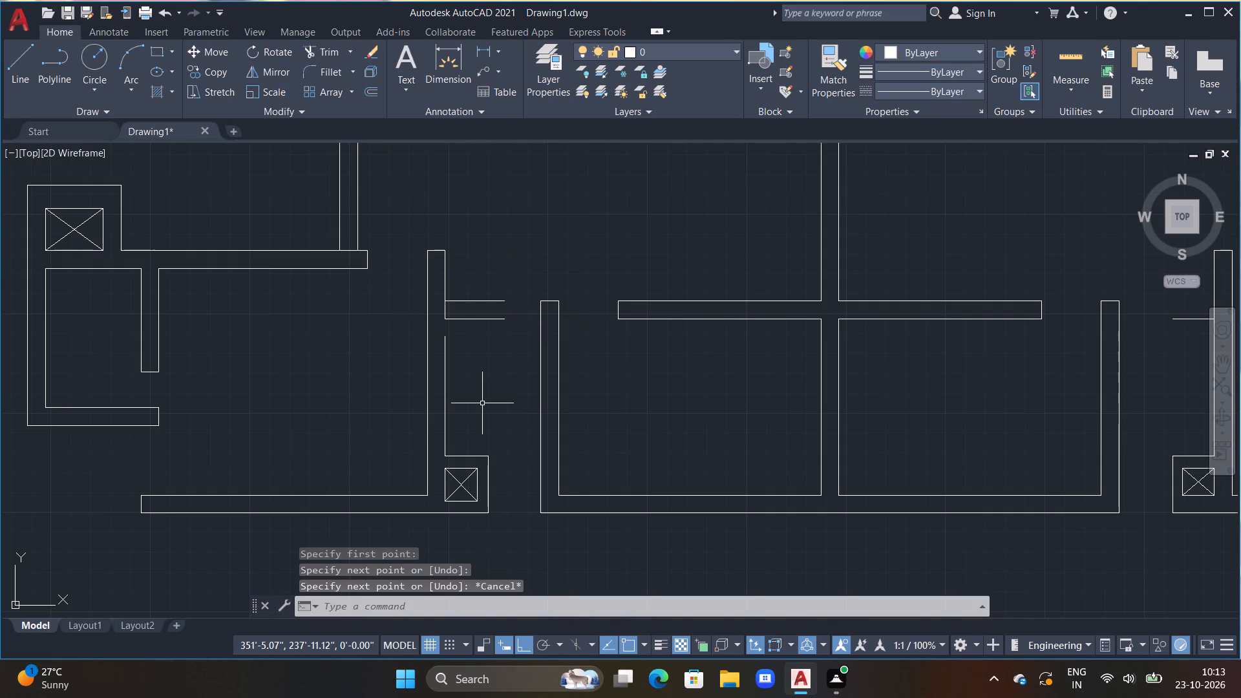
Extend the passage's west wall line up to the stub to close the gap below it.
key(e)
key(x)
key(space)
double_click(446, 339)
key(Escape)
key(Escape)
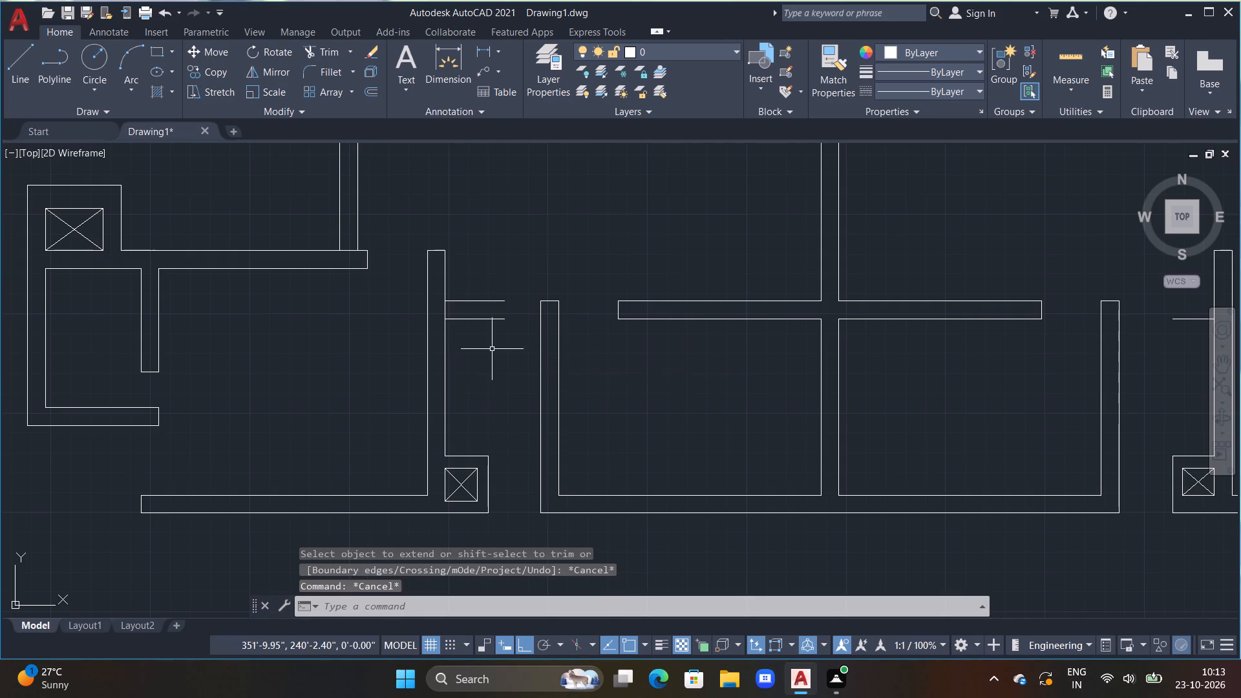
Draw a 9" line closing the free end of the west stub wall.
key(l)
key(space)
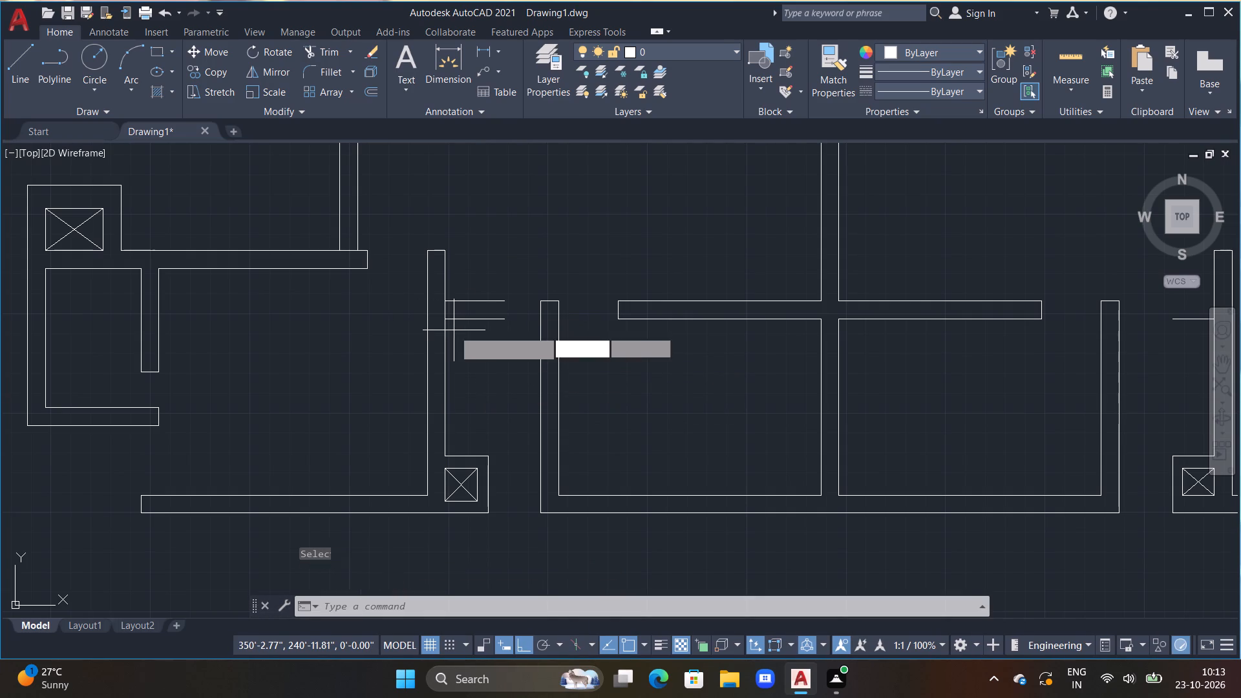
click(504, 304)
click(505, 322)
key(Escape)
Trim the wall line between the west stub's two lines to open the junction.
key(t)
key(r)
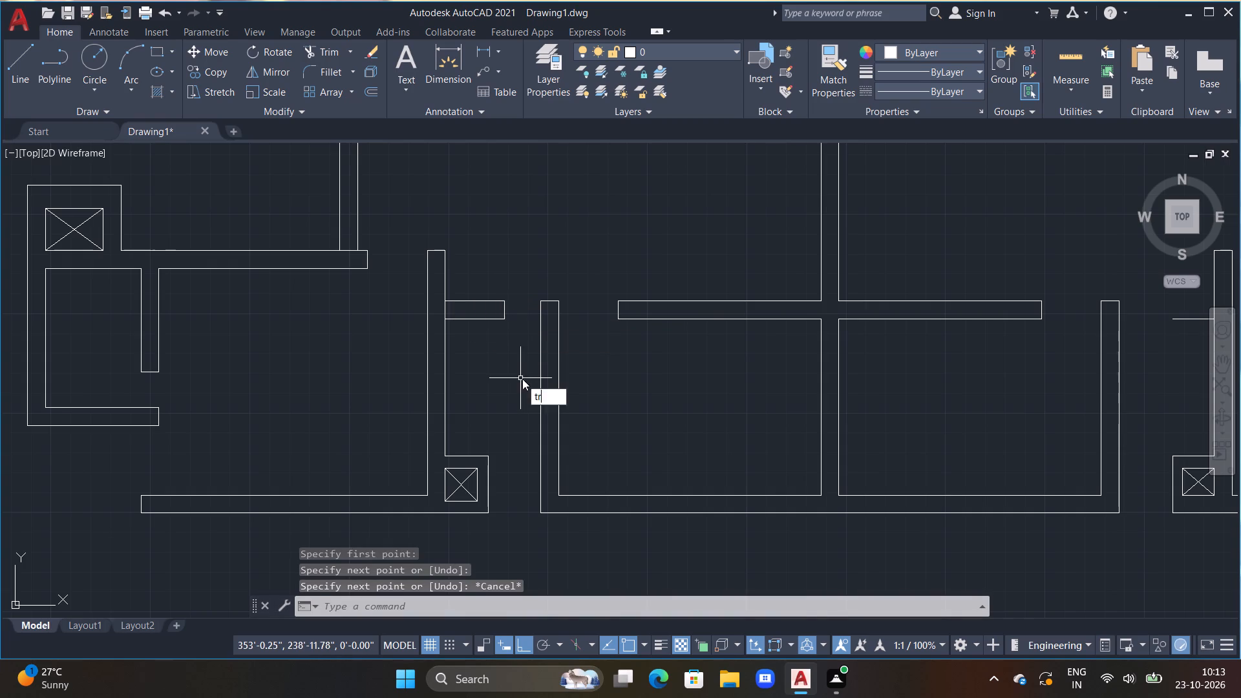
key(space)
click(443, 312)
scroll(578, 412, down, 2)
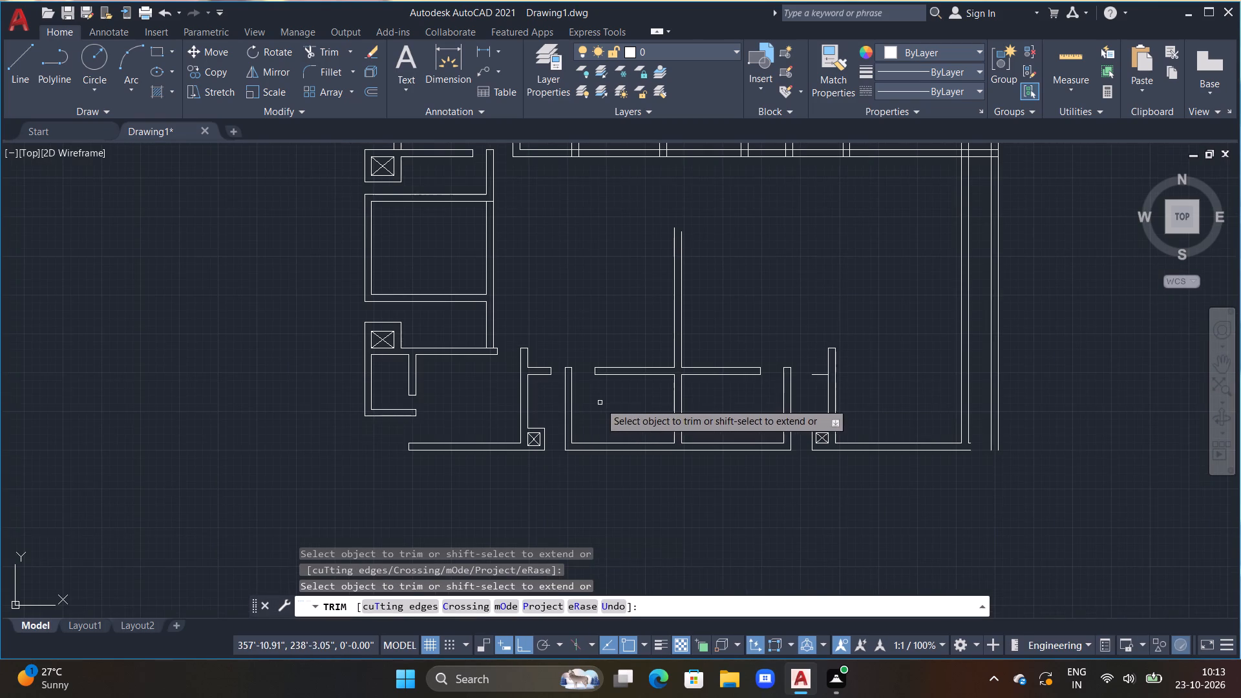
middle_drag(597, 403, 490, 386)
key(Escape)
Draw the east stub's upper line about 1'-9" long from the passage's east wall, with a 9" line closing its end.
scroll(695, 373, up, 2)
middle_drag(698, 373, 708, 372)
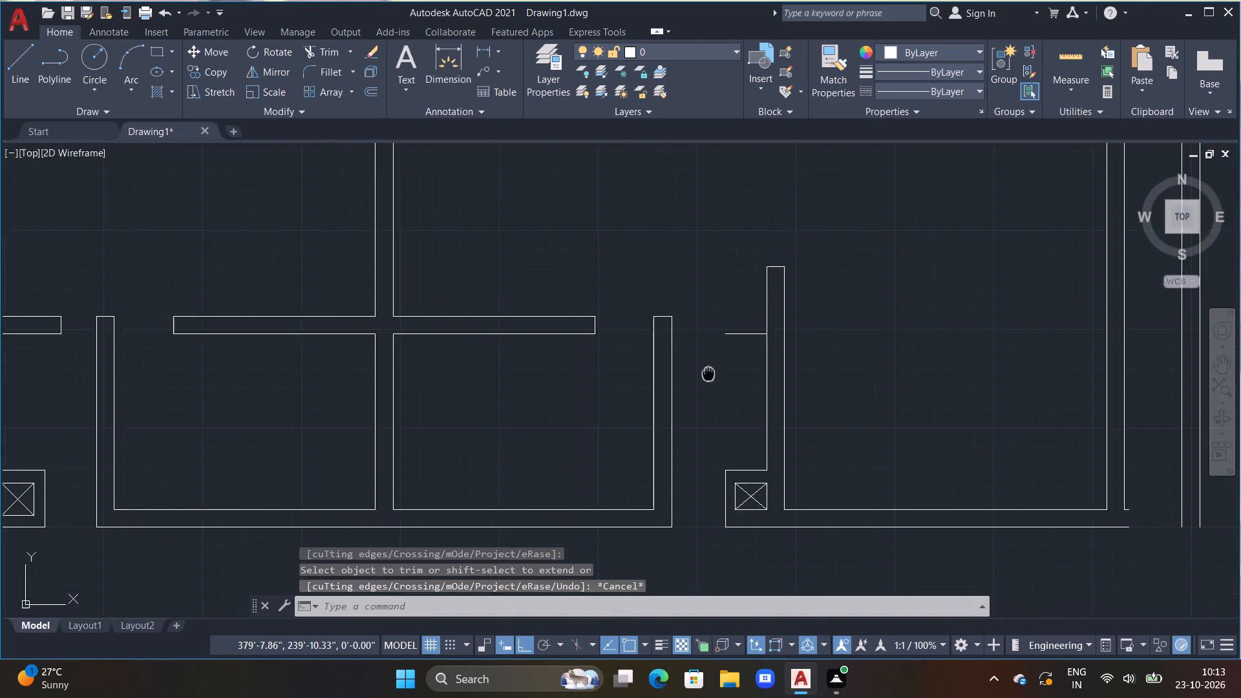
middle_drag(708, 372, 761, 359)
key(Escape)
scroll(765, 357, down, 1)
scroll(762, 355, up, 1)
middle_drag(764, 355, 783, 348)
key(l)
key(space)
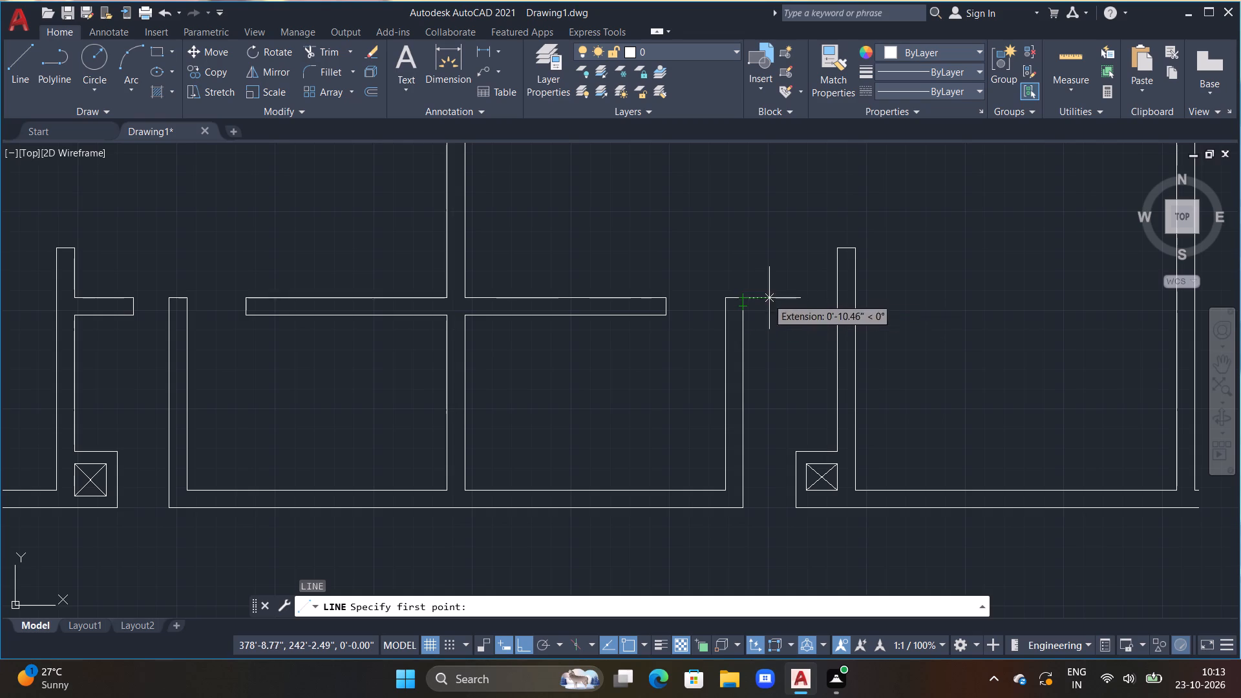
drag(840, 296, 832, 297)
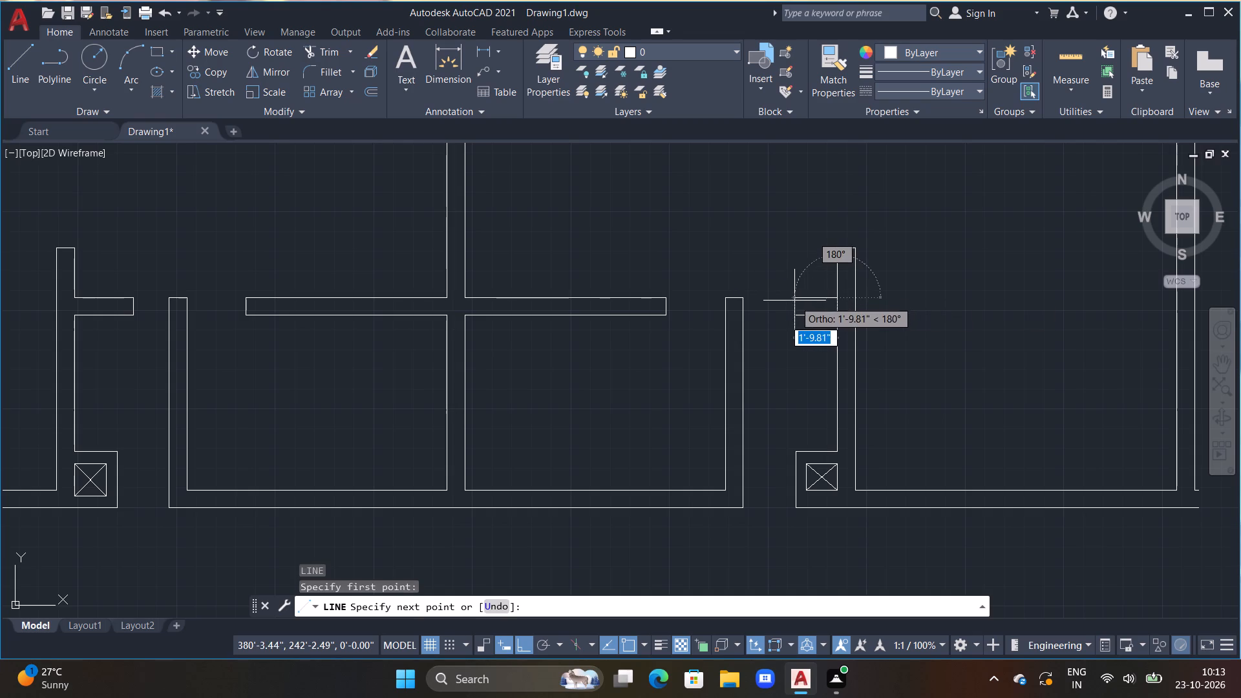
click(794, 297)
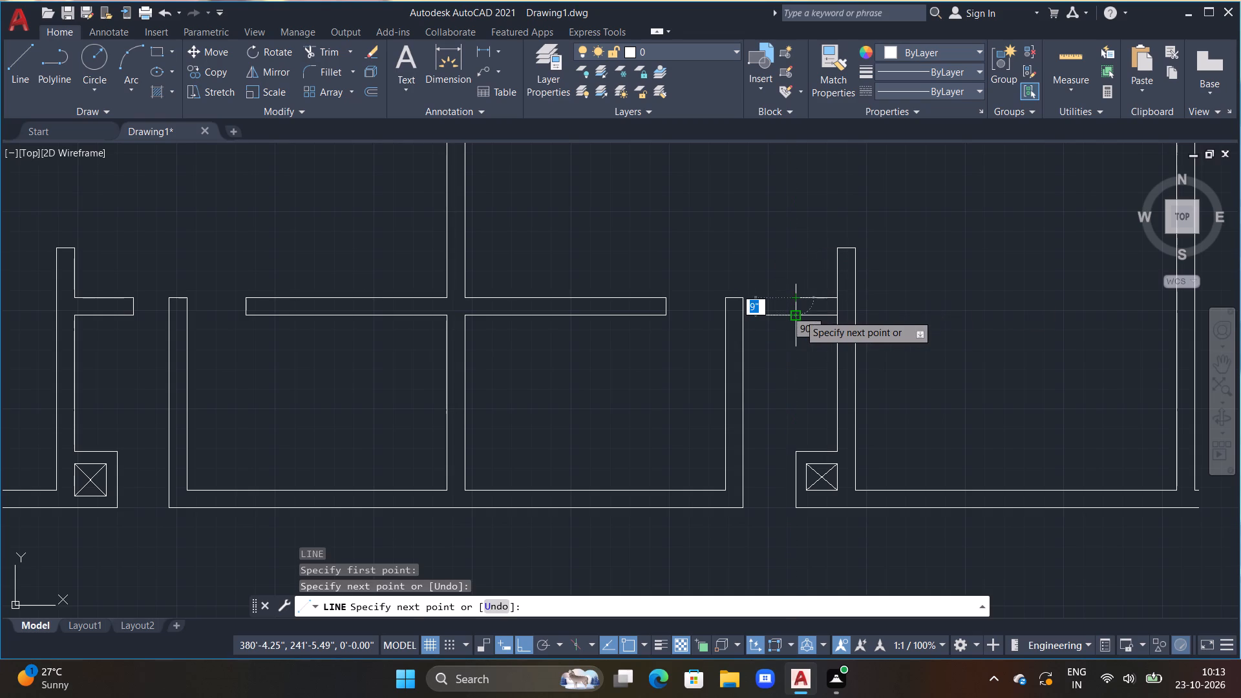
click(798, 314)
key(Escape)
Trim the east wall line between the stub's two lines to open the junction.
key(t)
key(r)
key(space)
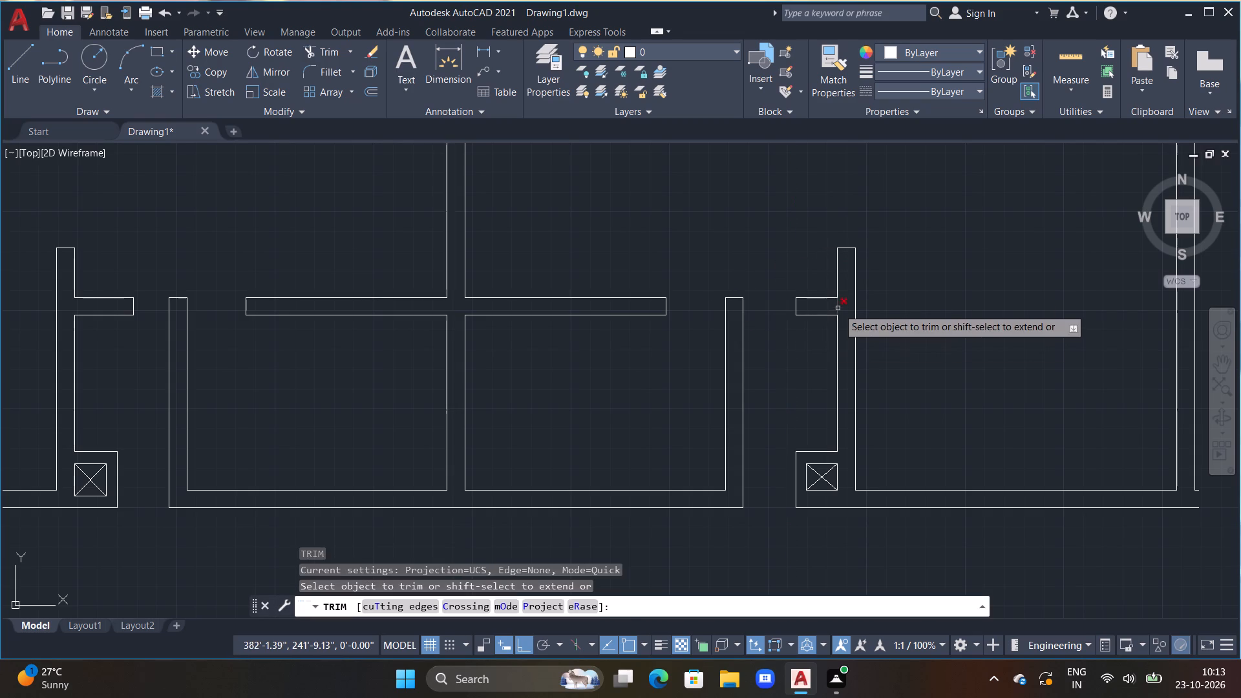
double_click(838, 308)
scroll(751, 343, down, 2)
key(Escape)
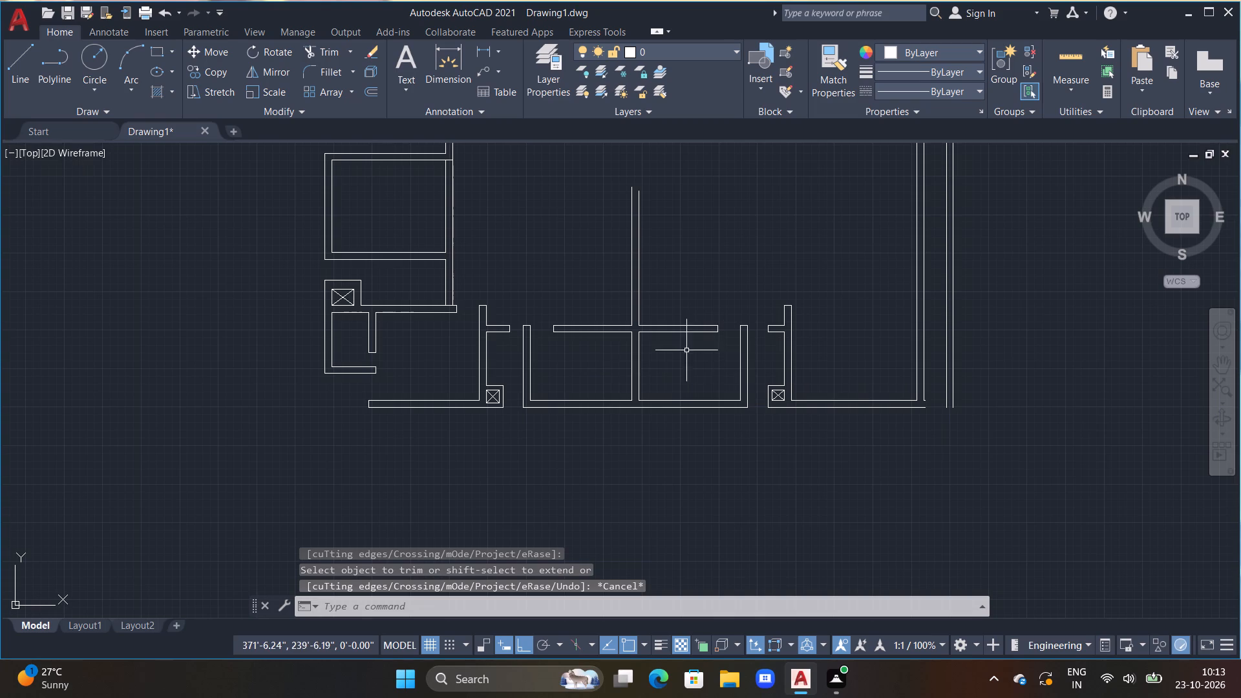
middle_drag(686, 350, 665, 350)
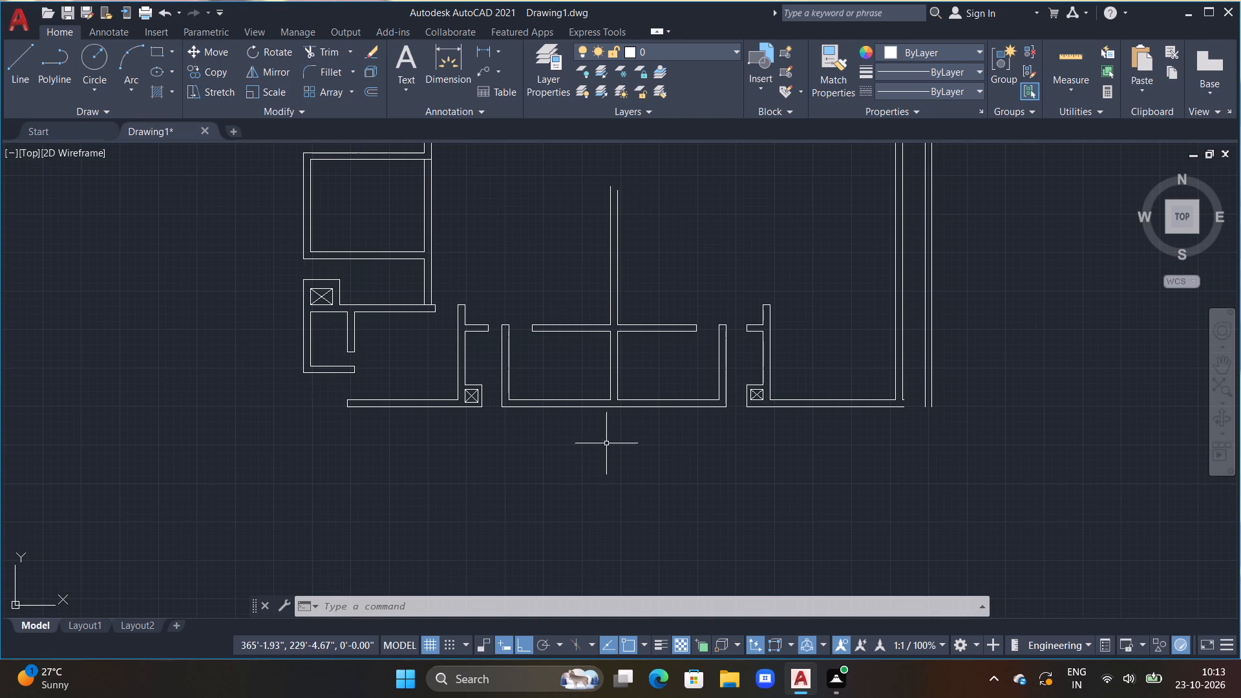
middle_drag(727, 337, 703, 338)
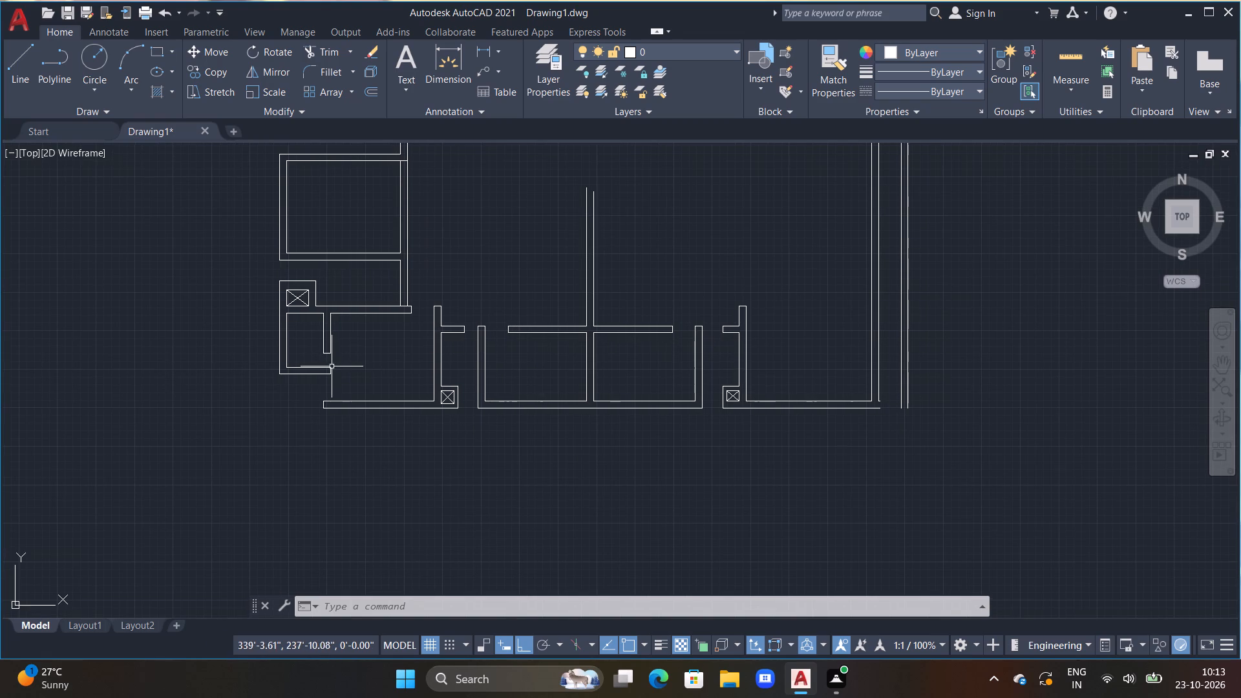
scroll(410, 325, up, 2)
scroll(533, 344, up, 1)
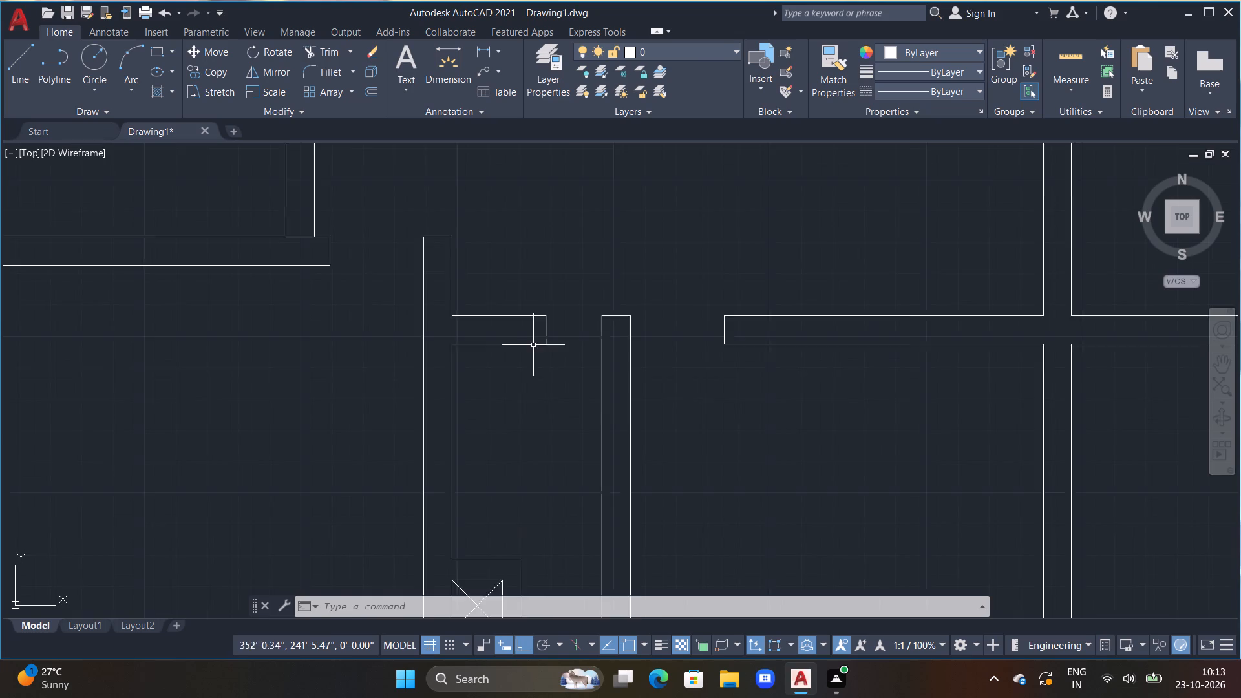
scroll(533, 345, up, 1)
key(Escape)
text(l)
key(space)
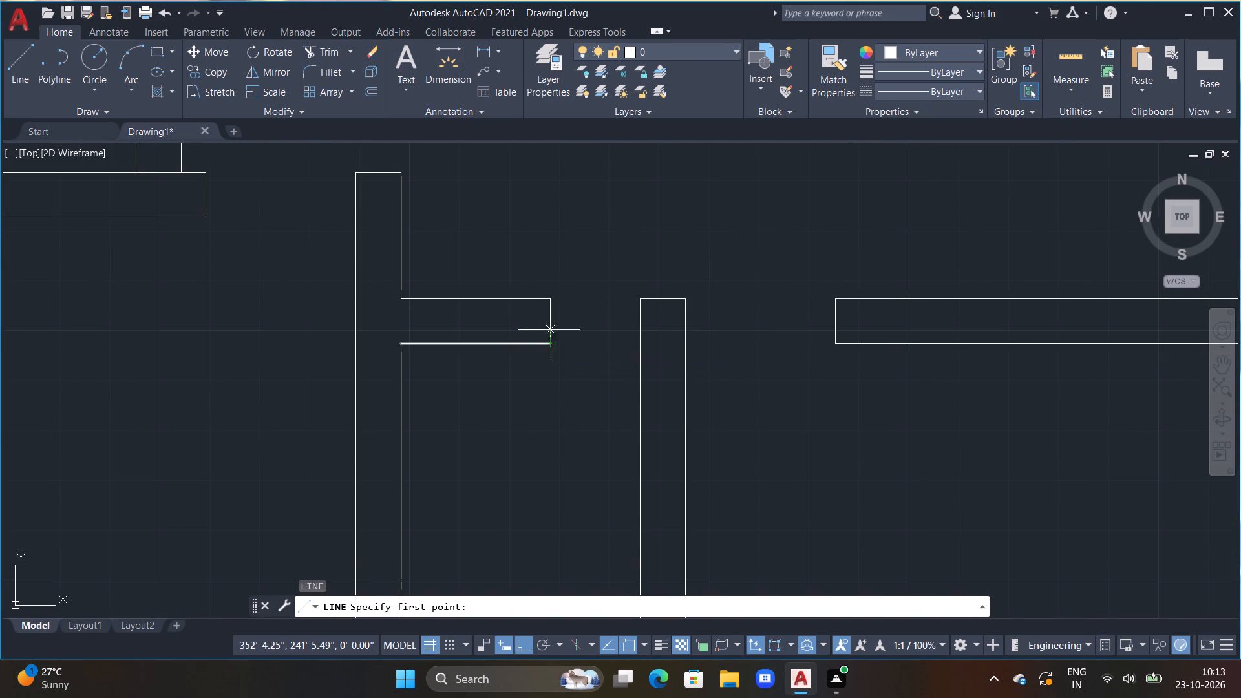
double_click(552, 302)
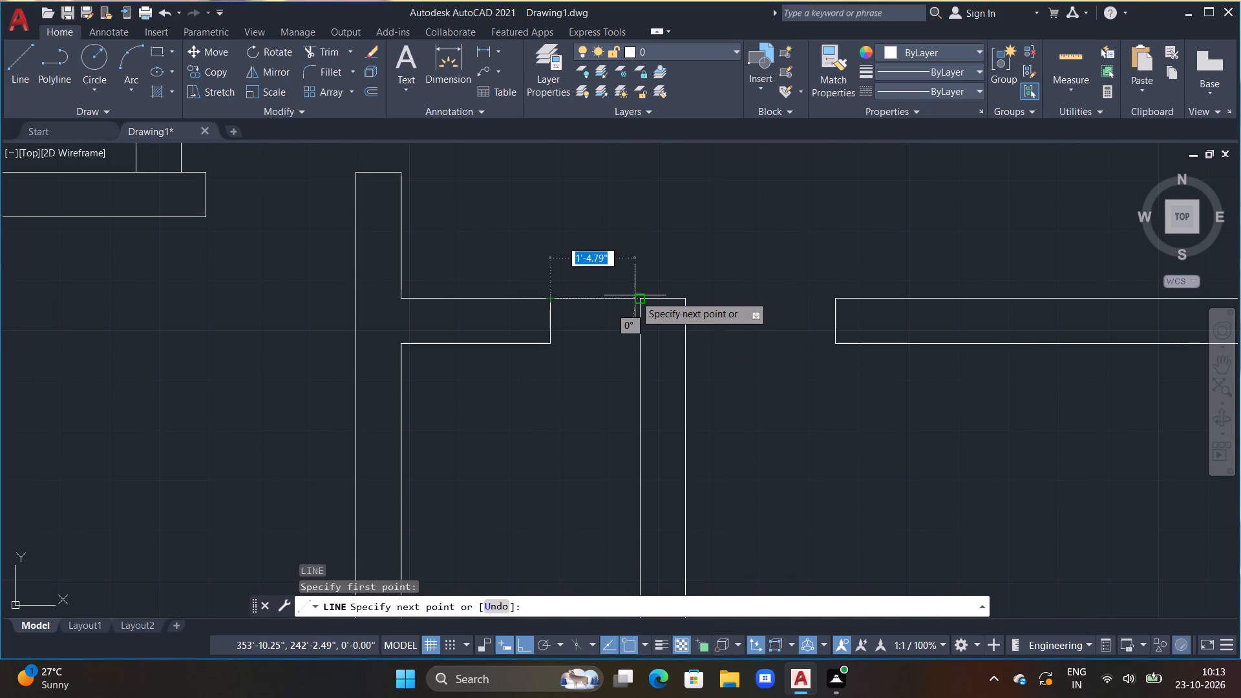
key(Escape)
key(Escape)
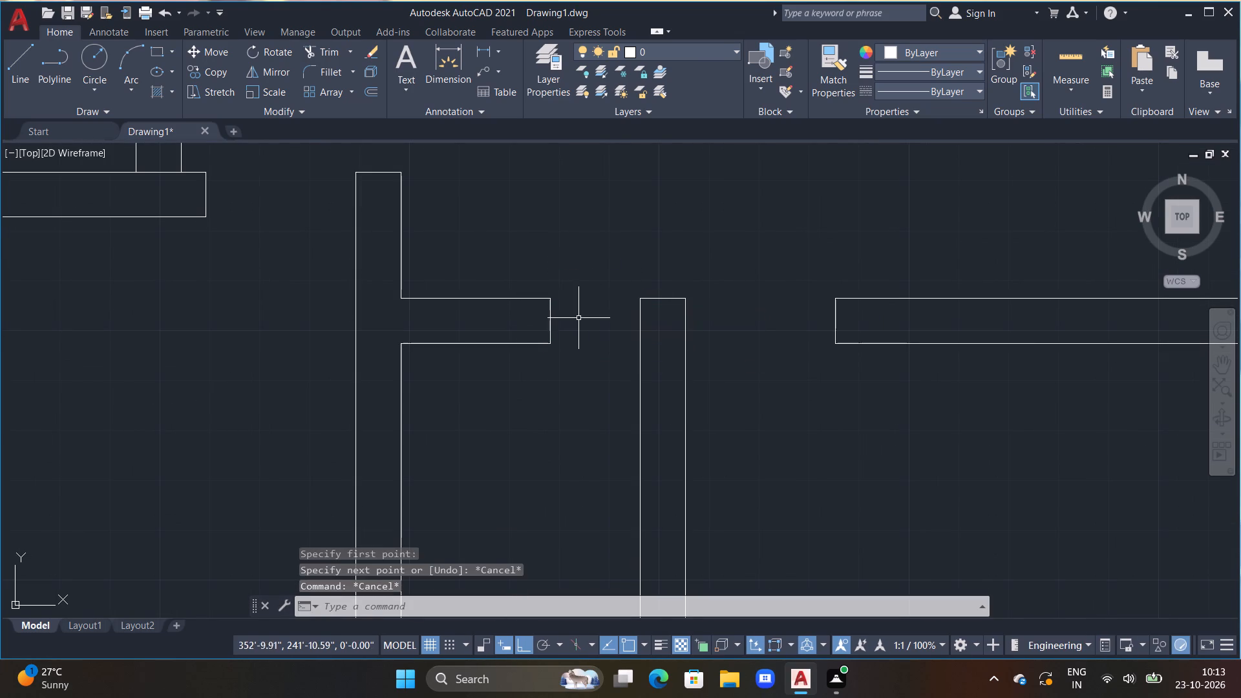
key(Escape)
Erase the short line closing the end of the west stub wall.
click(549, 310)
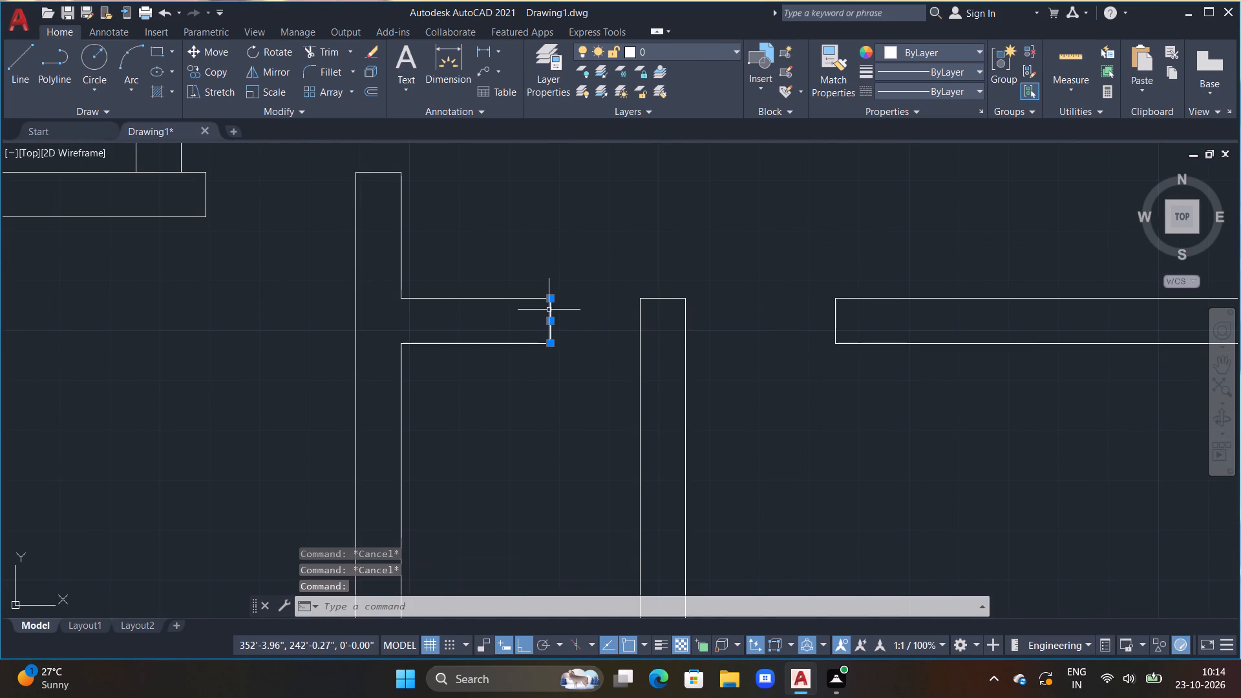
key(Delete)
Offset the short top part of the middle rooms' outer west wall line 1'6" west toward the stub.
text(off 1'6")
key(Return)
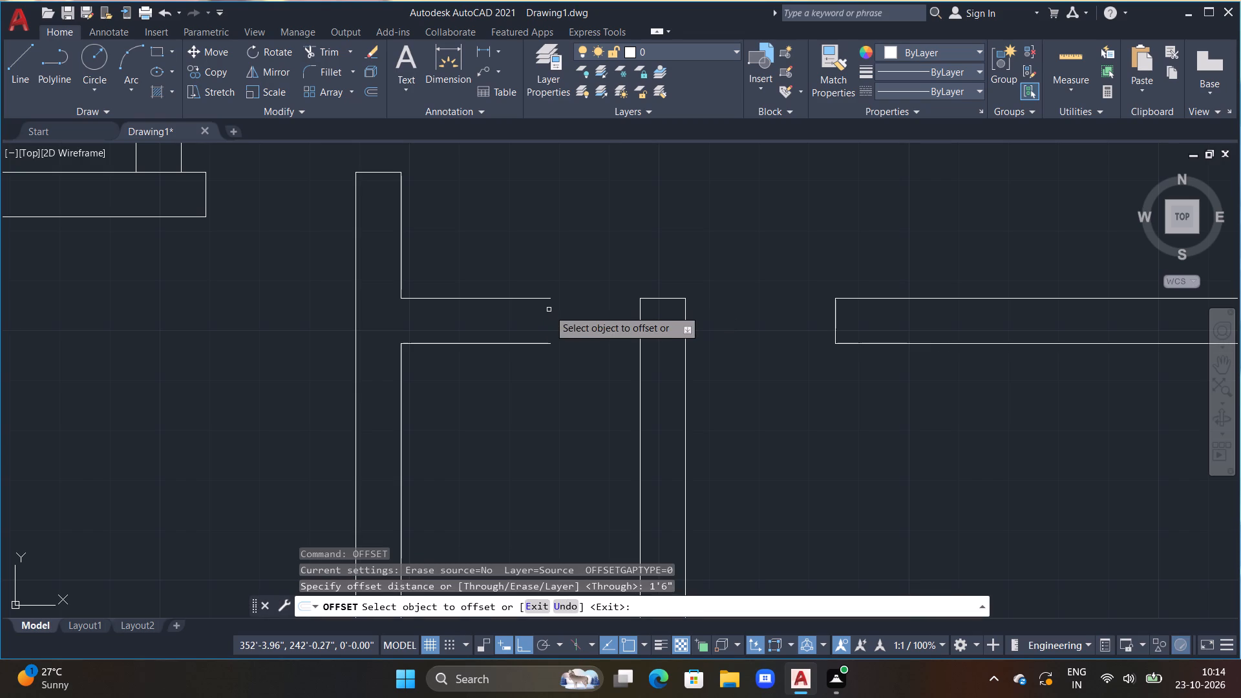
drag(639, 324, 627, 326)
click(564, 330)
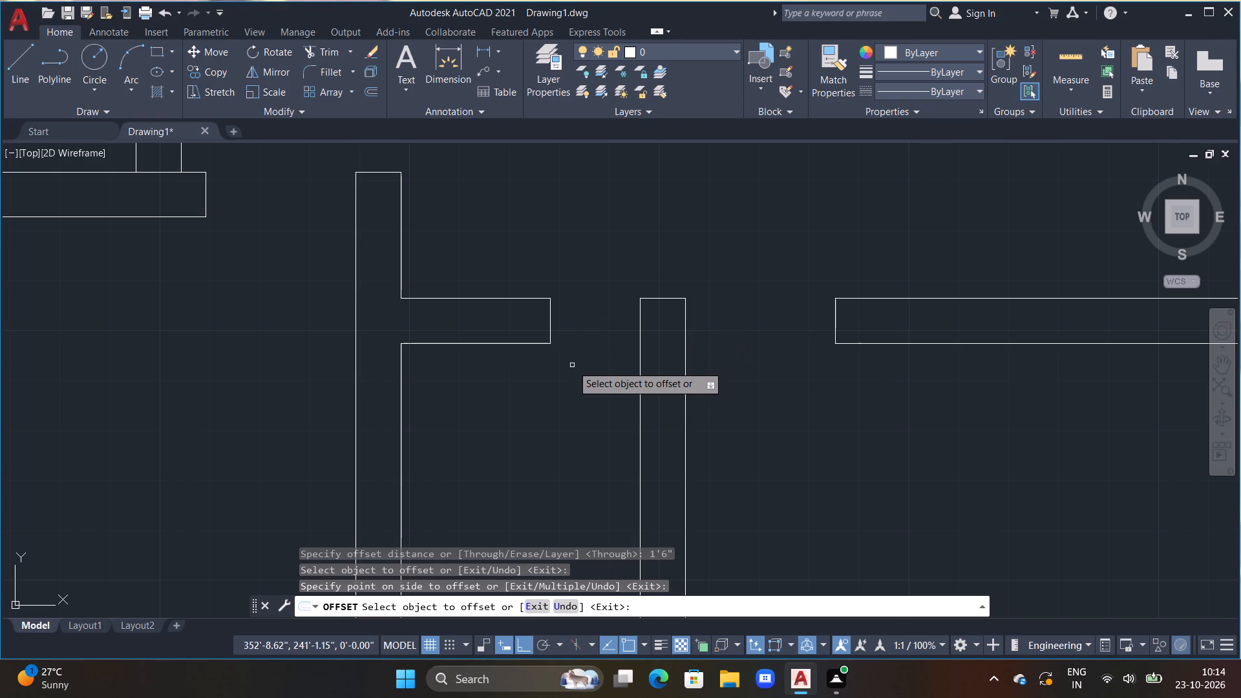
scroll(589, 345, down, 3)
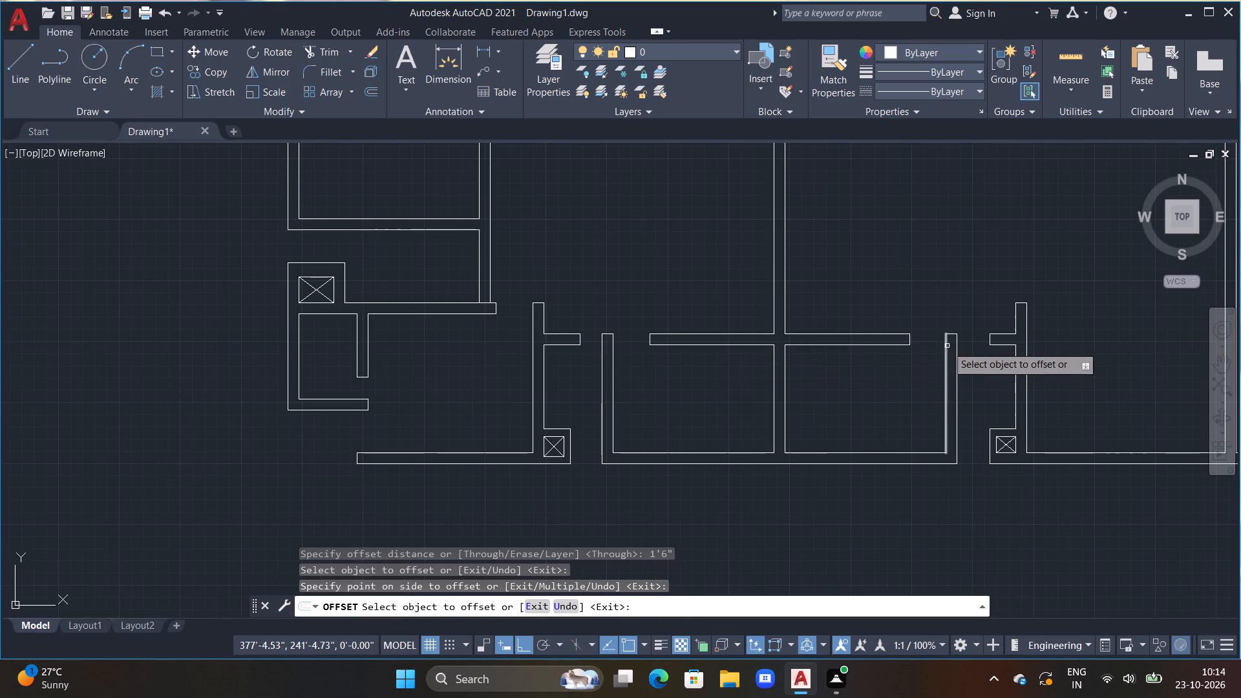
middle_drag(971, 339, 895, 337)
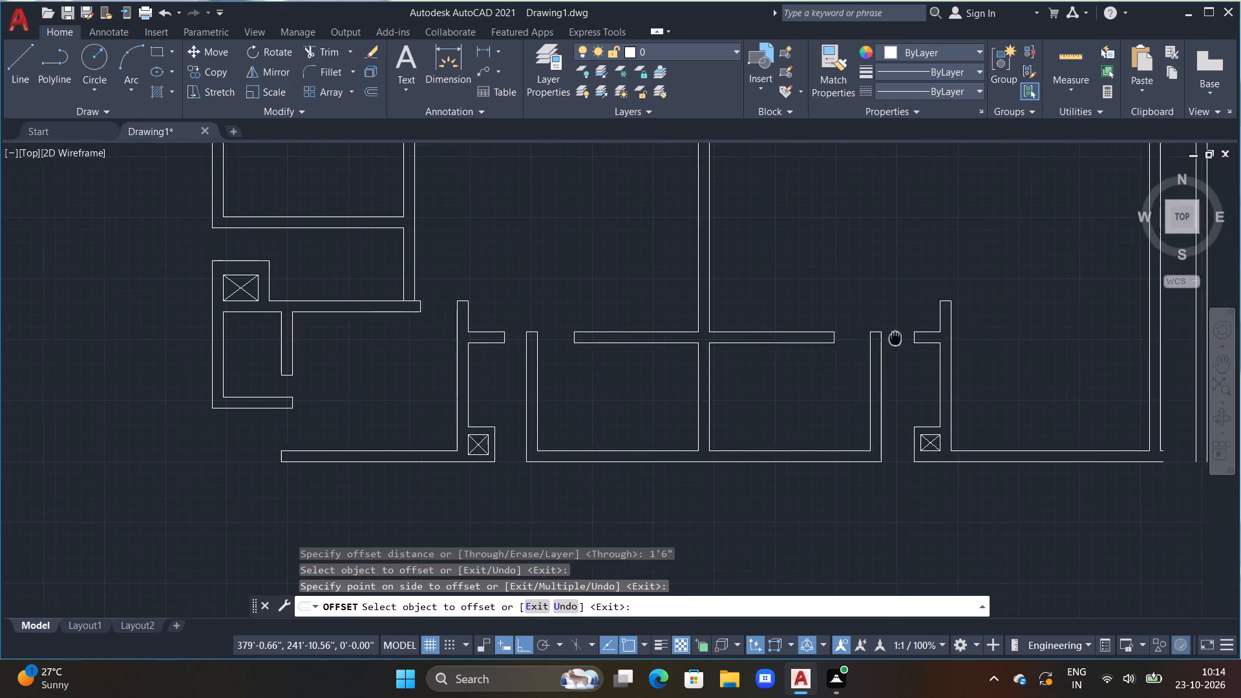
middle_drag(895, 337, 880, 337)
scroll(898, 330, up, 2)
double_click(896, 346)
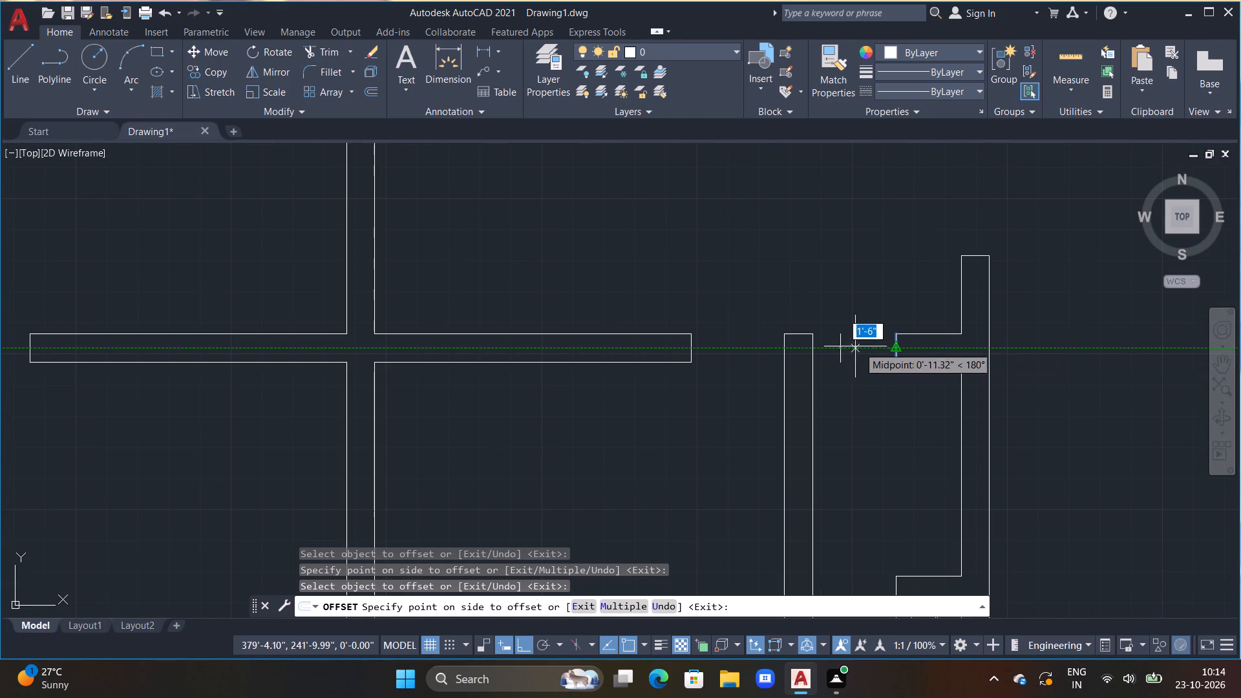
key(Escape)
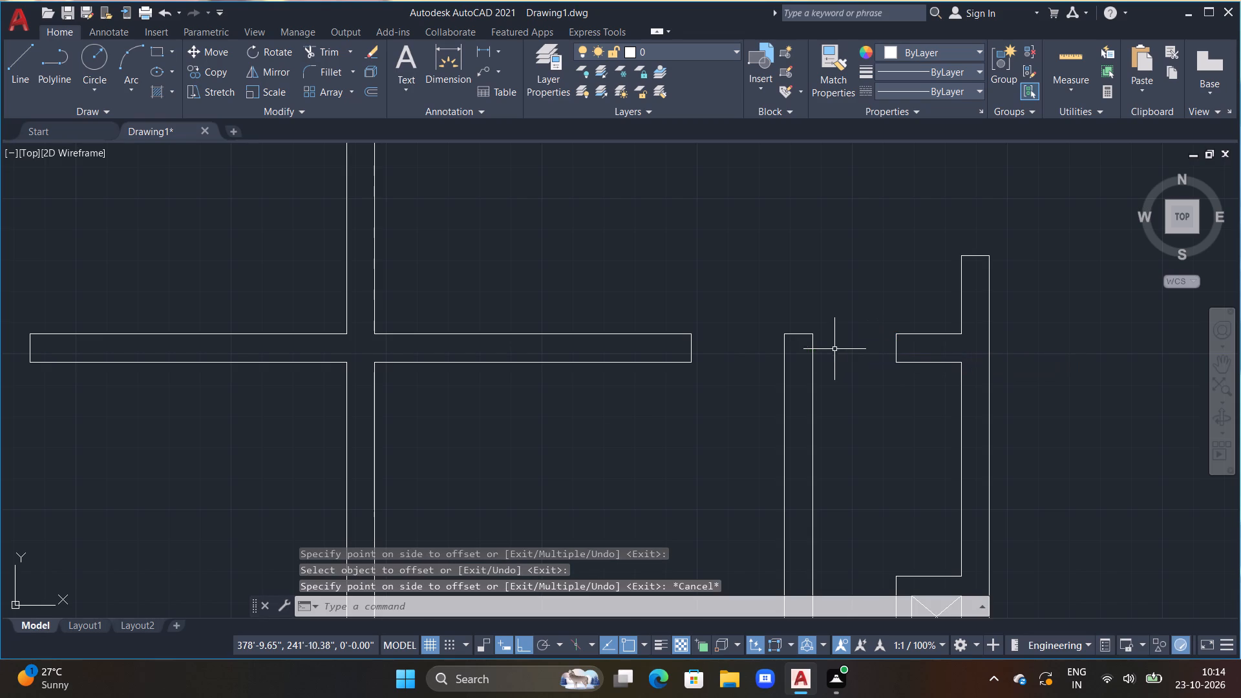
Offset the short top part of the middle rooms' outer east wall line 1'6" east into the passage.
key(o)
text(ff 1'6")
key(Return)
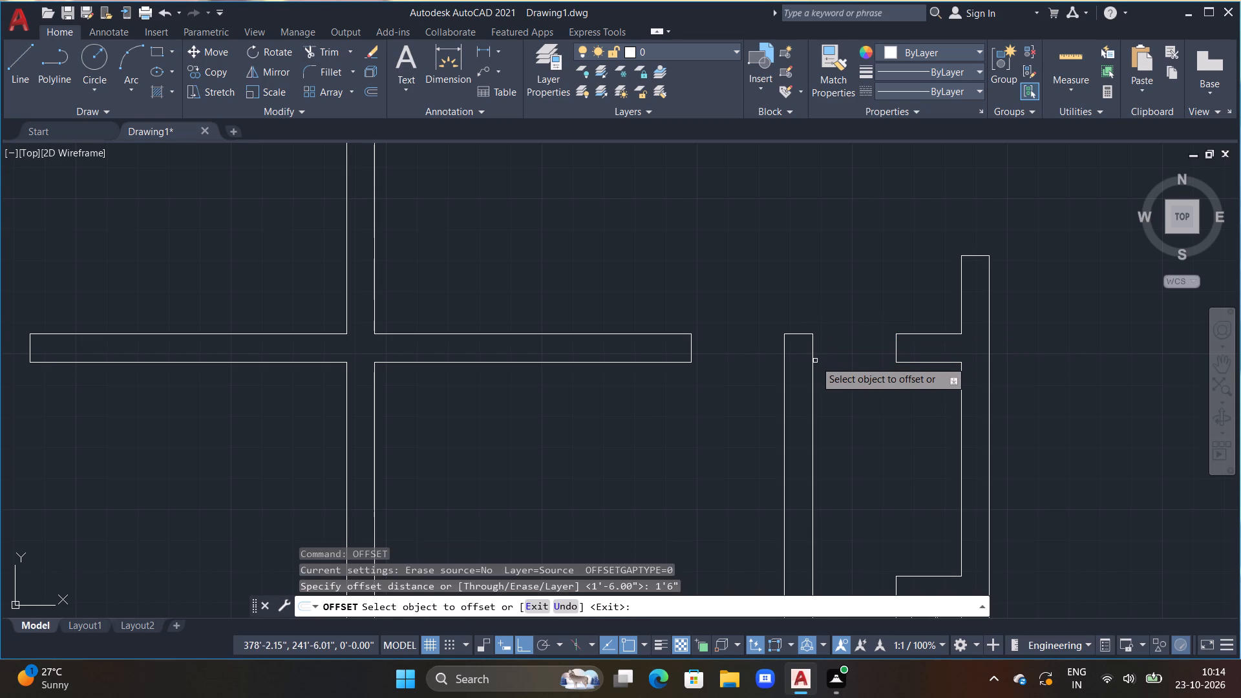
click(813, 359)
click(878, 359)
key(Escape)
key(Escape)
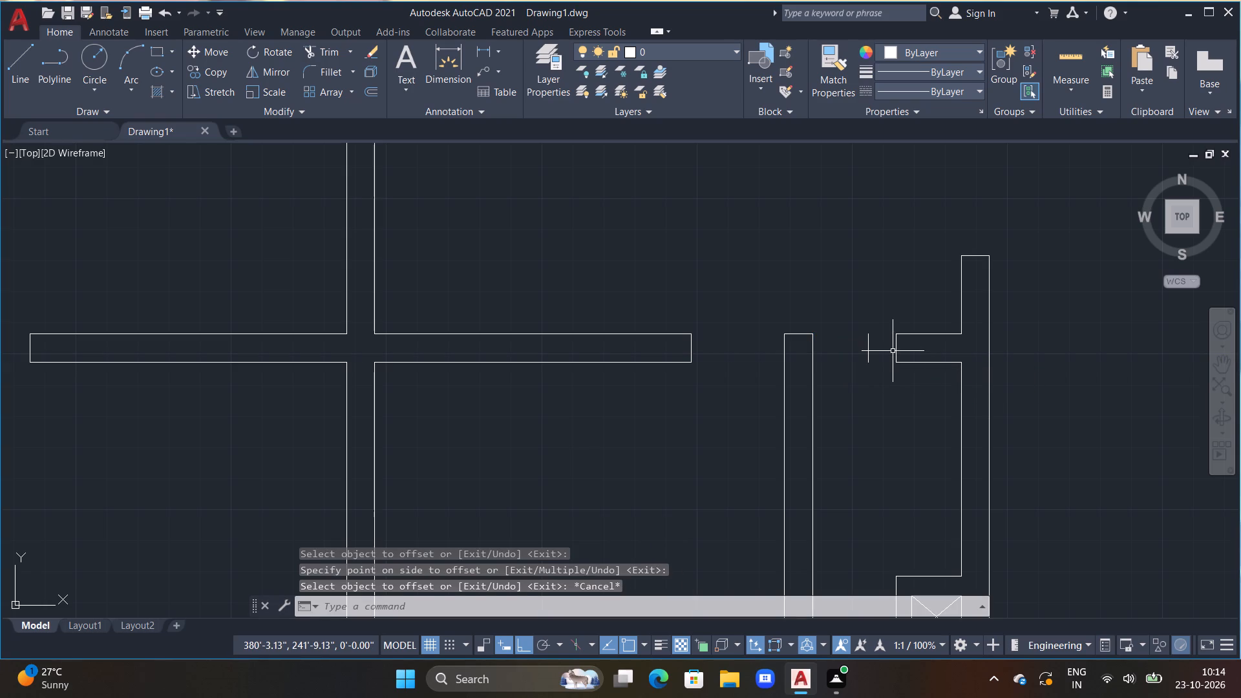
Erase the old line closing the end of the east stub wall.
double_click(895, 345)
key(Delete)
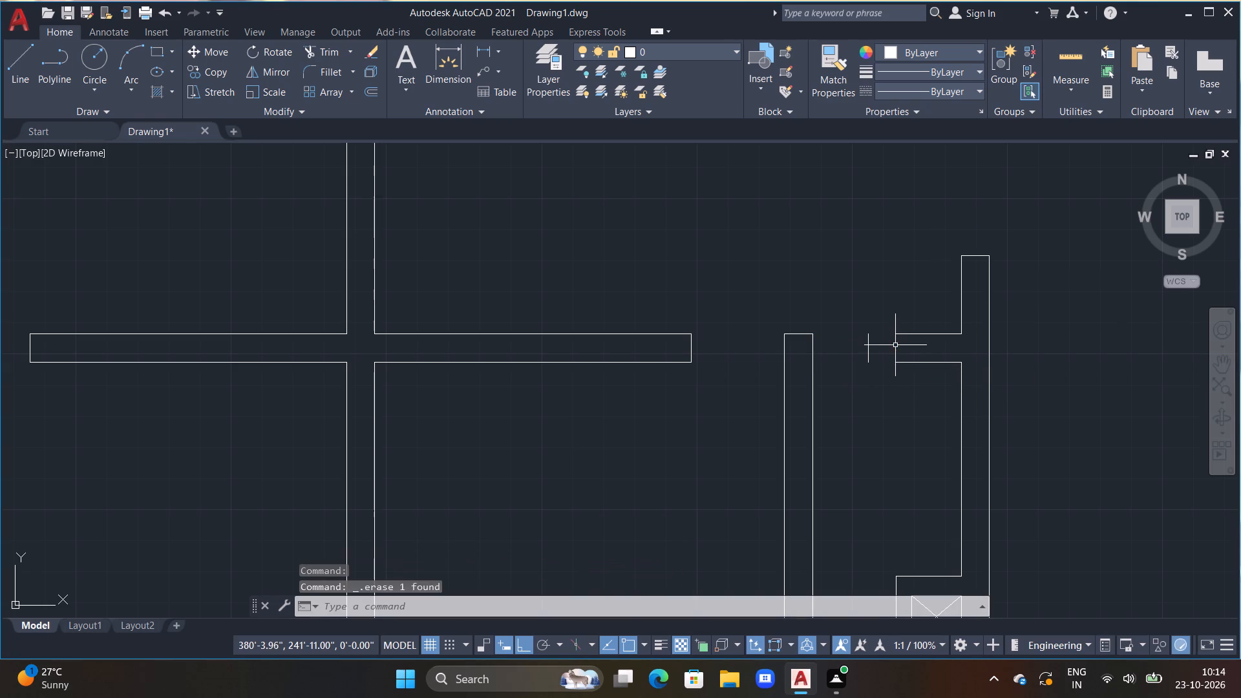
Extend both horizontal lines of the east stub wall west to its new end line.
scroll(882, 349, up, 2)
middle_drag(881, 351, 784, 375)
text(ex)
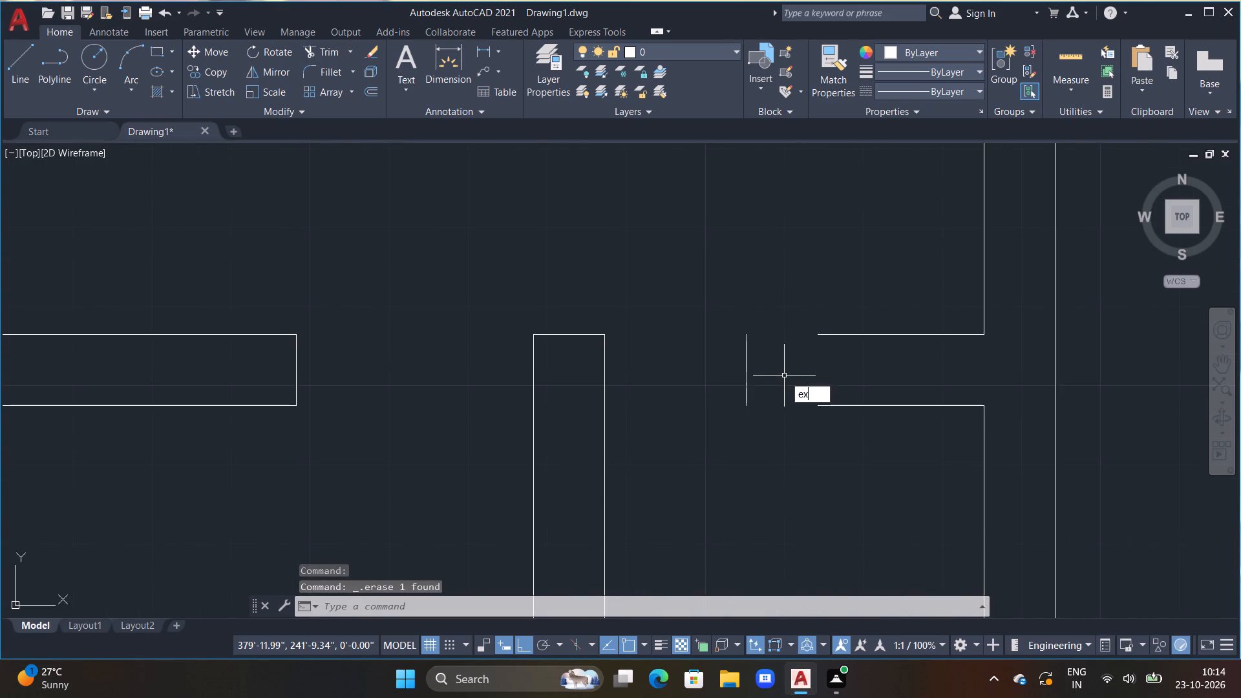
key(space)
click(828, 406)
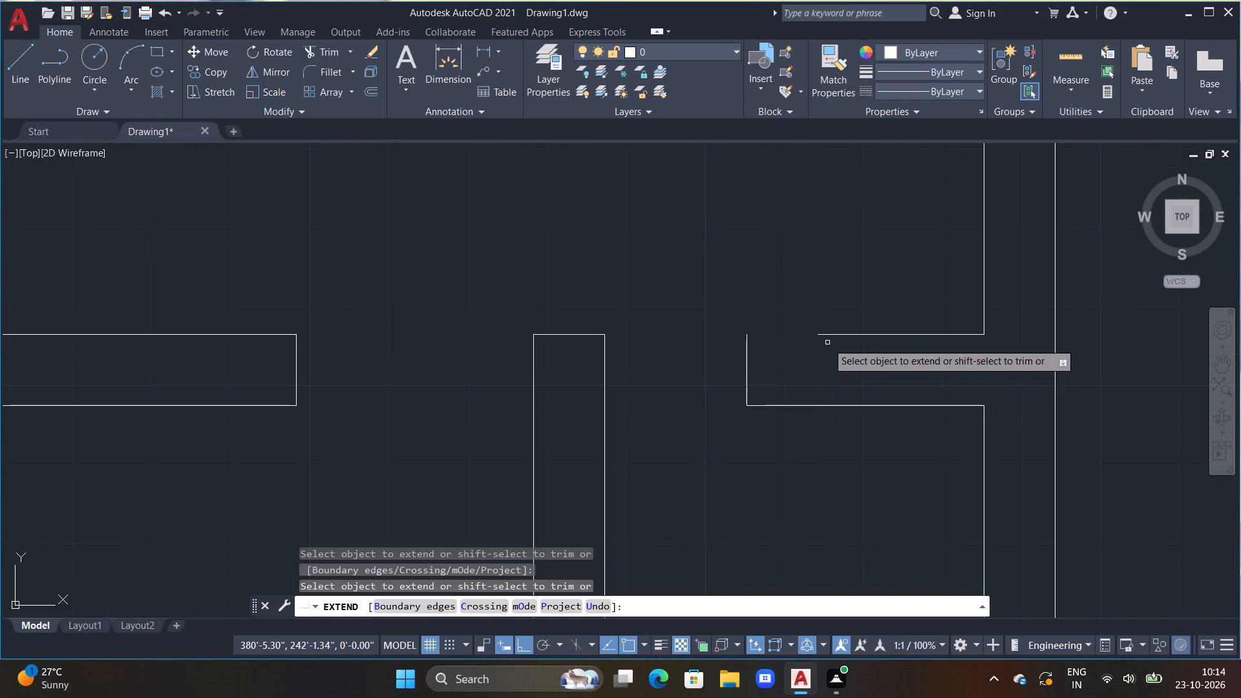
double_click(829, 335)
key(Escape)
scroll(825, 344, down, 3)
key(Escape)
key(Escape)
middle_drag(805, 377, 772, 335)
scroll(802, 373, down, 1)
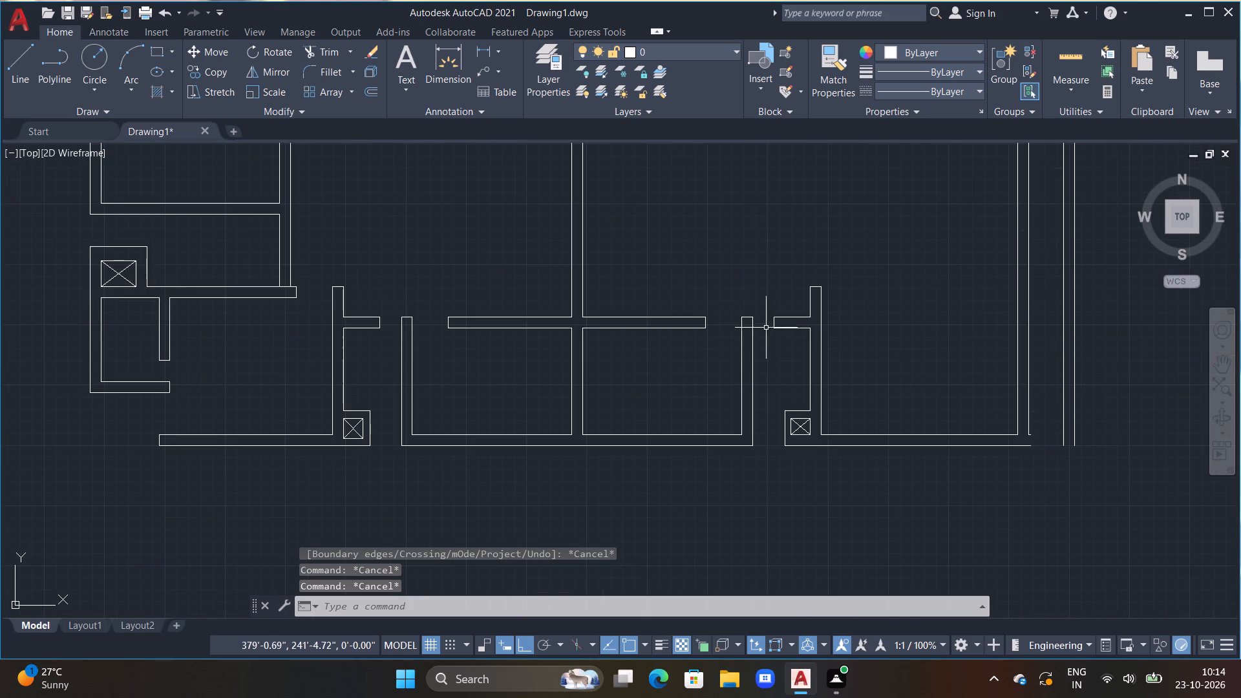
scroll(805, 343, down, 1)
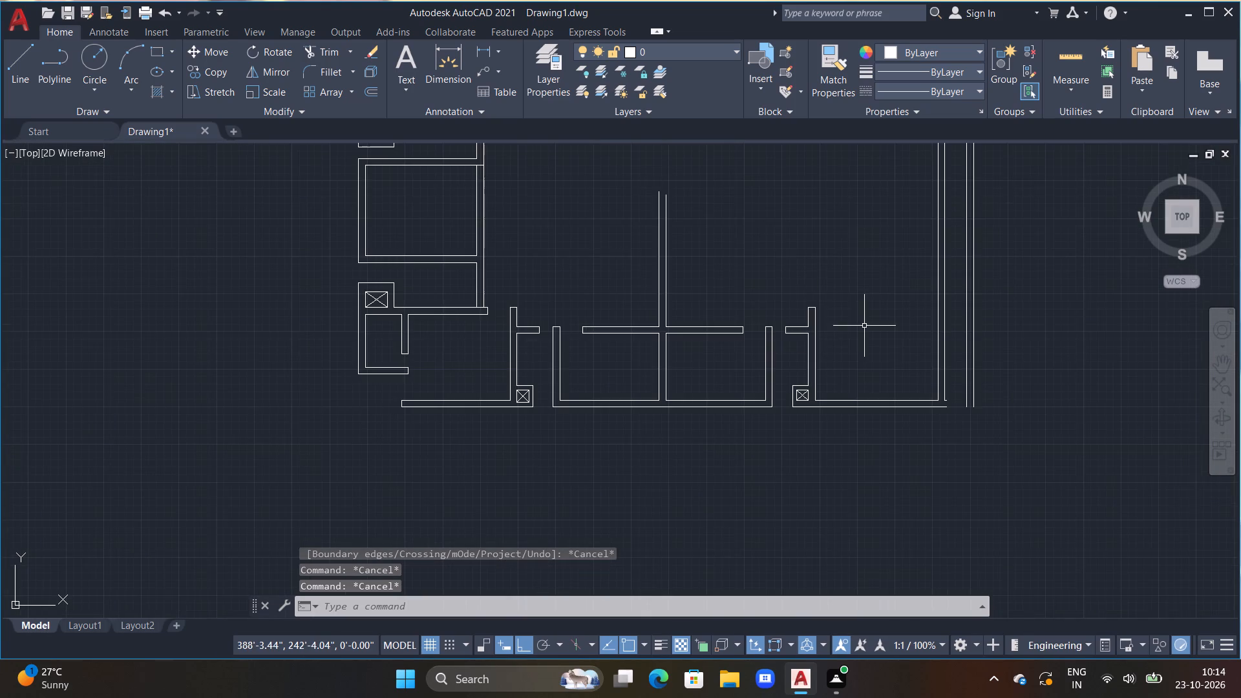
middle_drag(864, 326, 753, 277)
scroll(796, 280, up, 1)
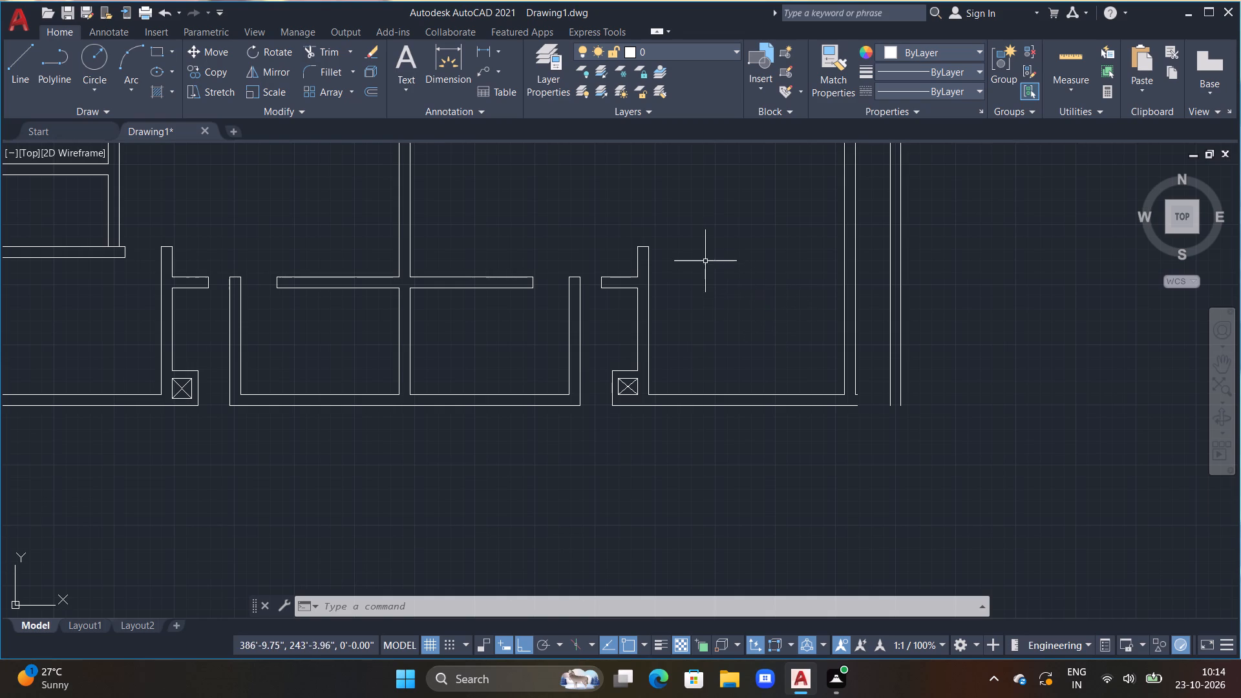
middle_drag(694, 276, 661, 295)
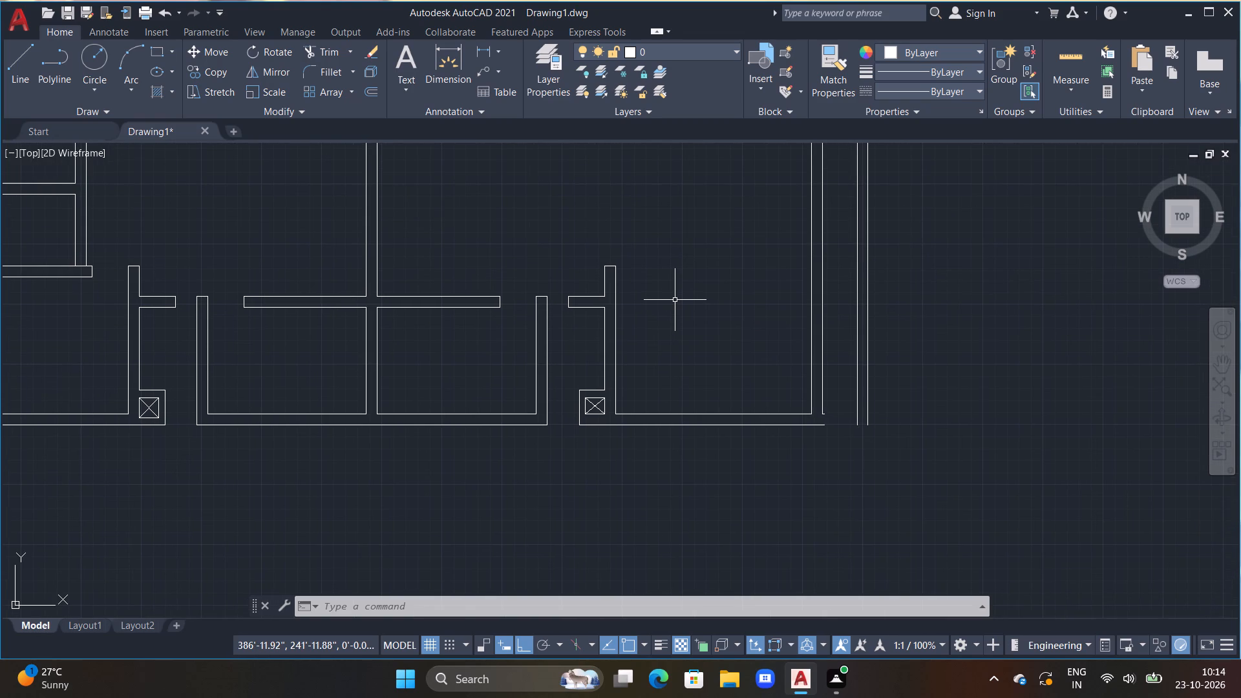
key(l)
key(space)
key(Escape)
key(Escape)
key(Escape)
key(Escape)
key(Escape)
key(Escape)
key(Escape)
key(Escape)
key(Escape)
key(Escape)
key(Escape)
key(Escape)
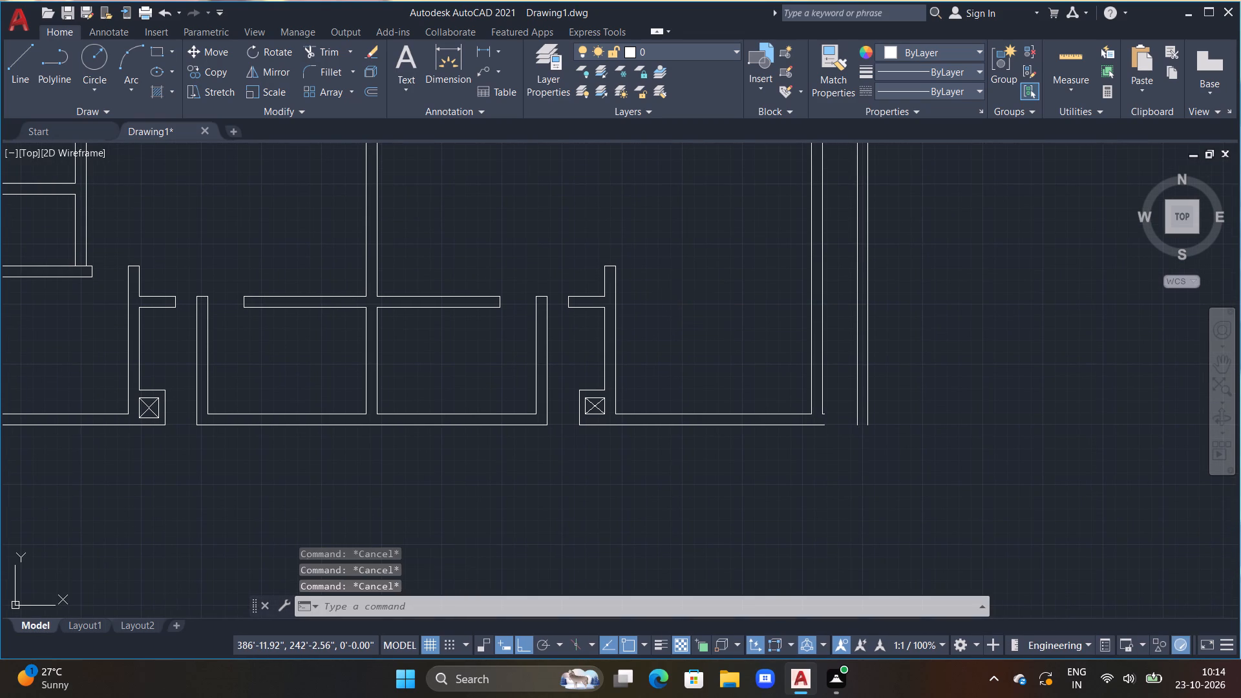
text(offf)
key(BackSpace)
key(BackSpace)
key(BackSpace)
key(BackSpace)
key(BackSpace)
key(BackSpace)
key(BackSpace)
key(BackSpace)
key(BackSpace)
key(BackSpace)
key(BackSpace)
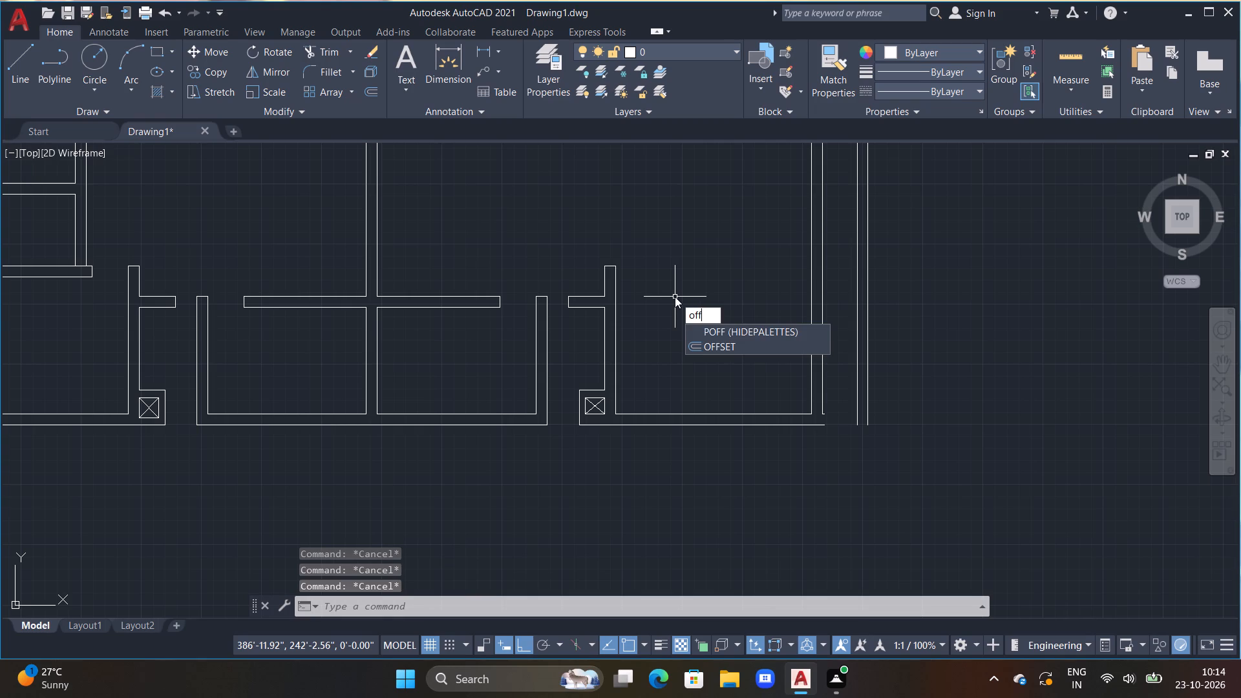
Form a 9" partition in the southeast room by offsetting its west wall's inner line 11' east, and that copy 9" east.
text(OFF)
key(space)
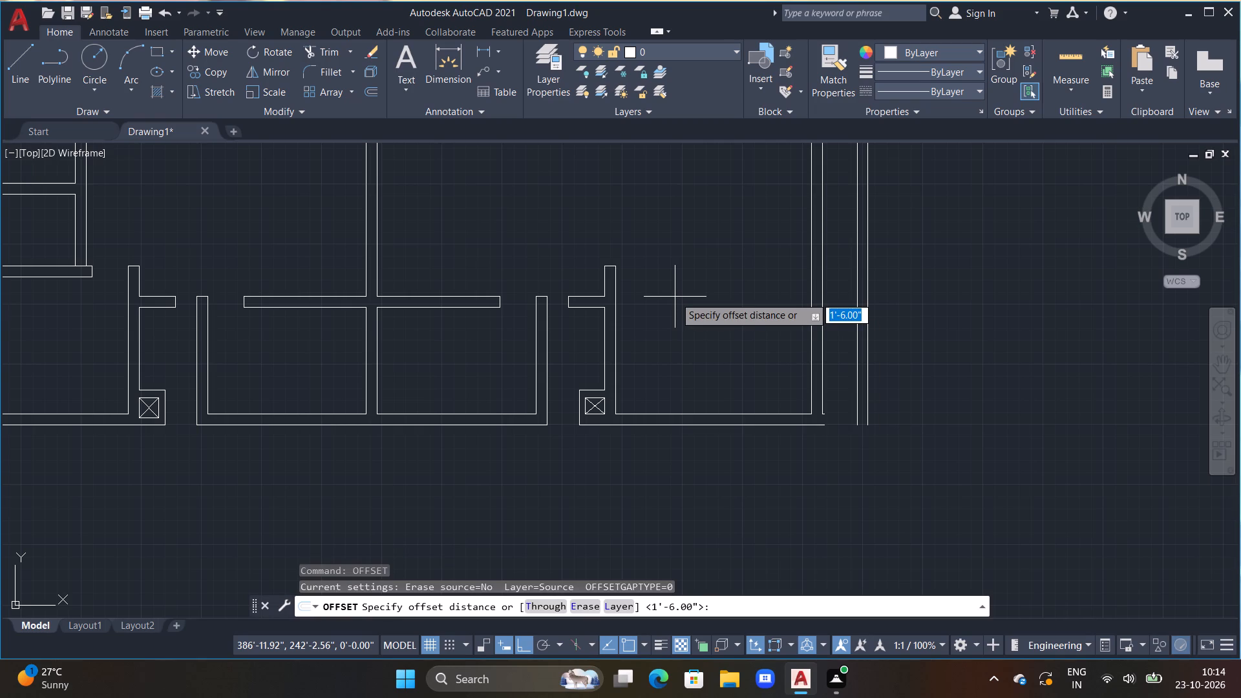
text(11')
key(Return)
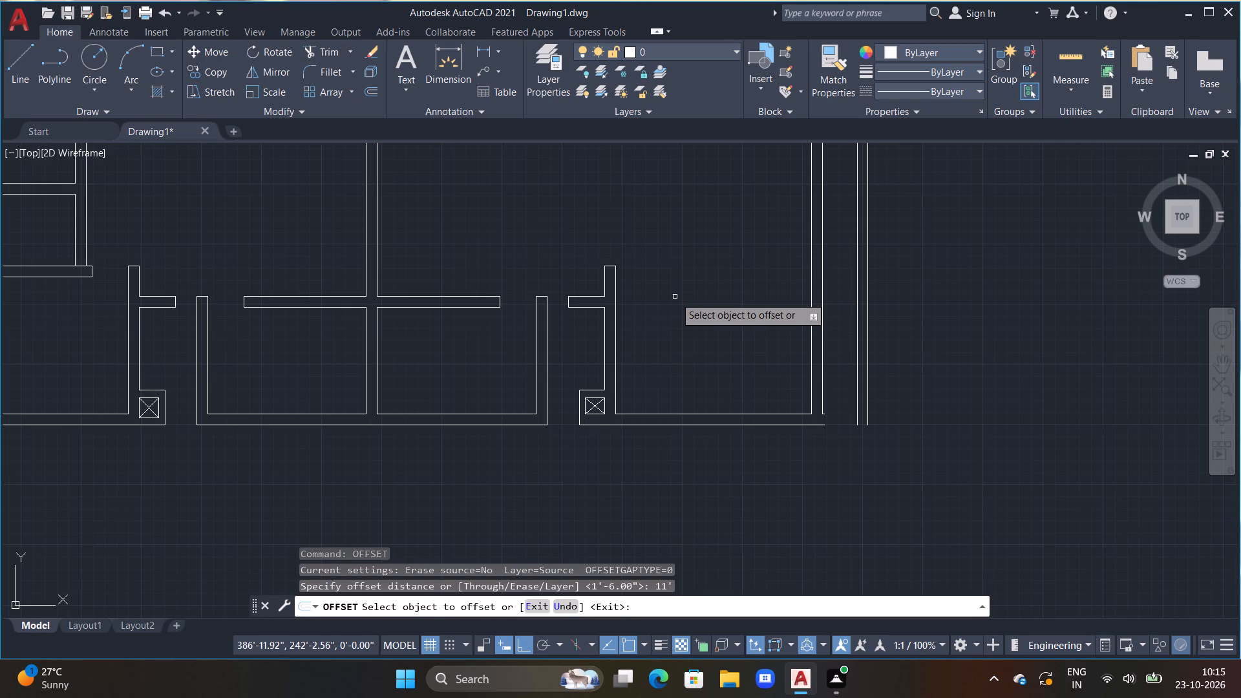
click(615, 364)
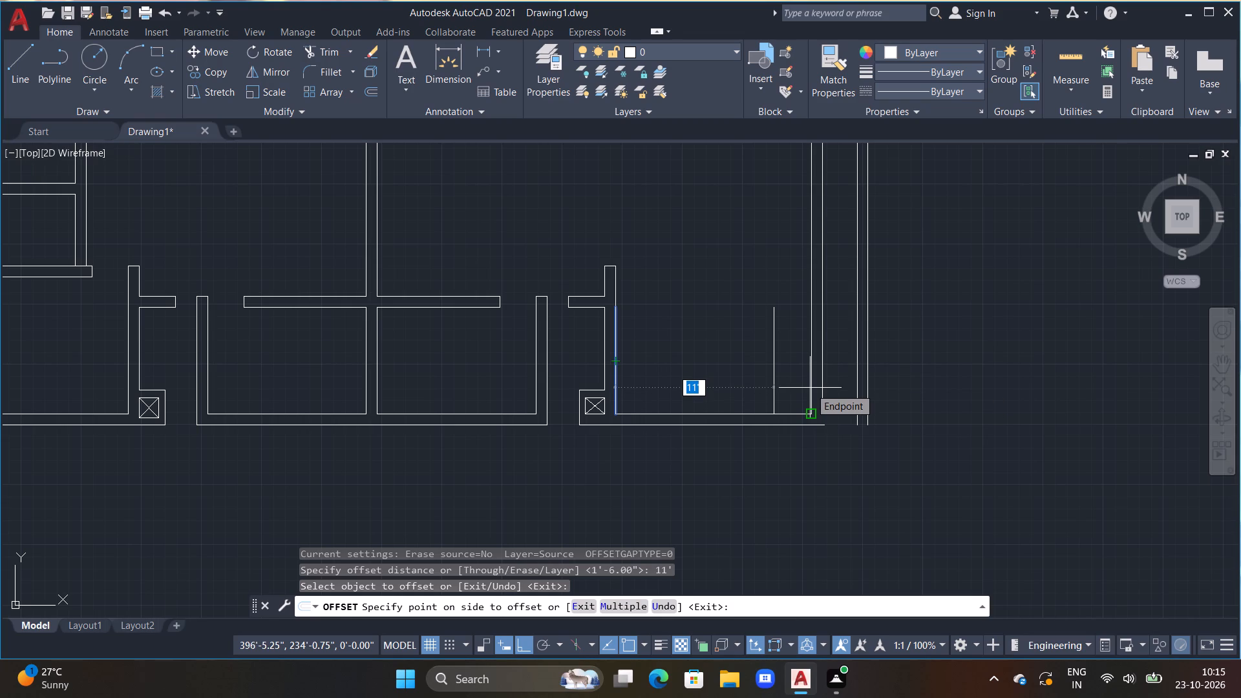
click(810, 388)
click(775, 392)
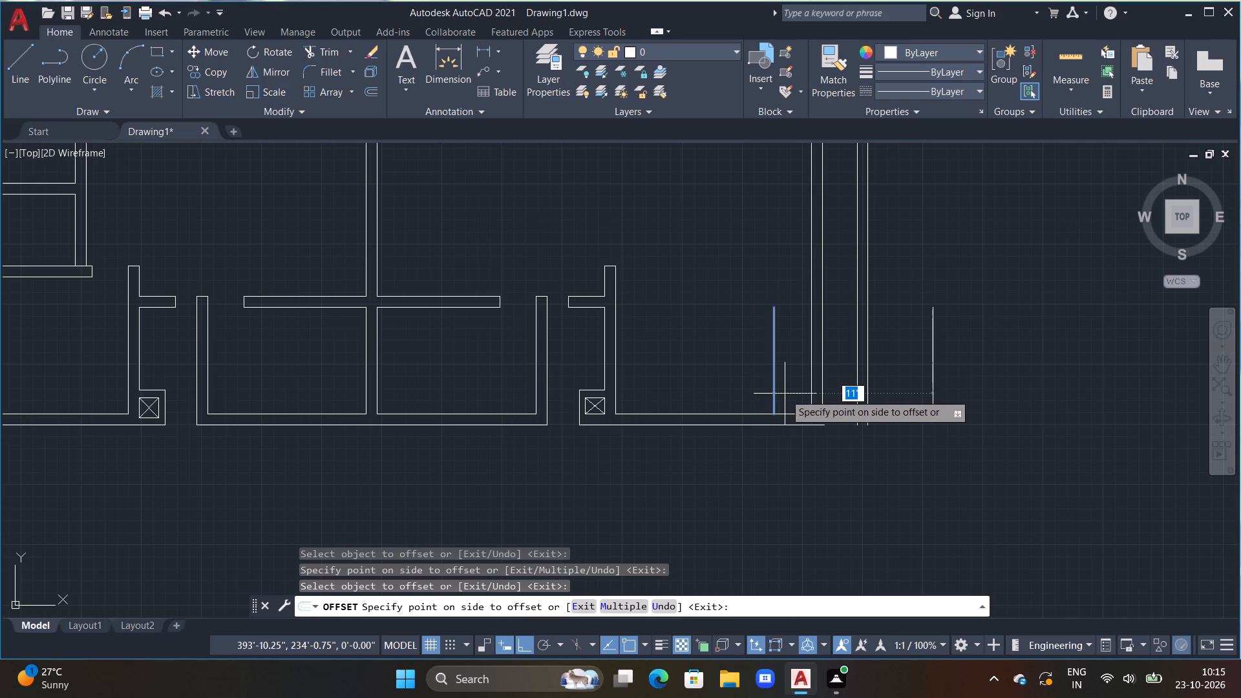
text(9")
key(Return)
key(Escape)
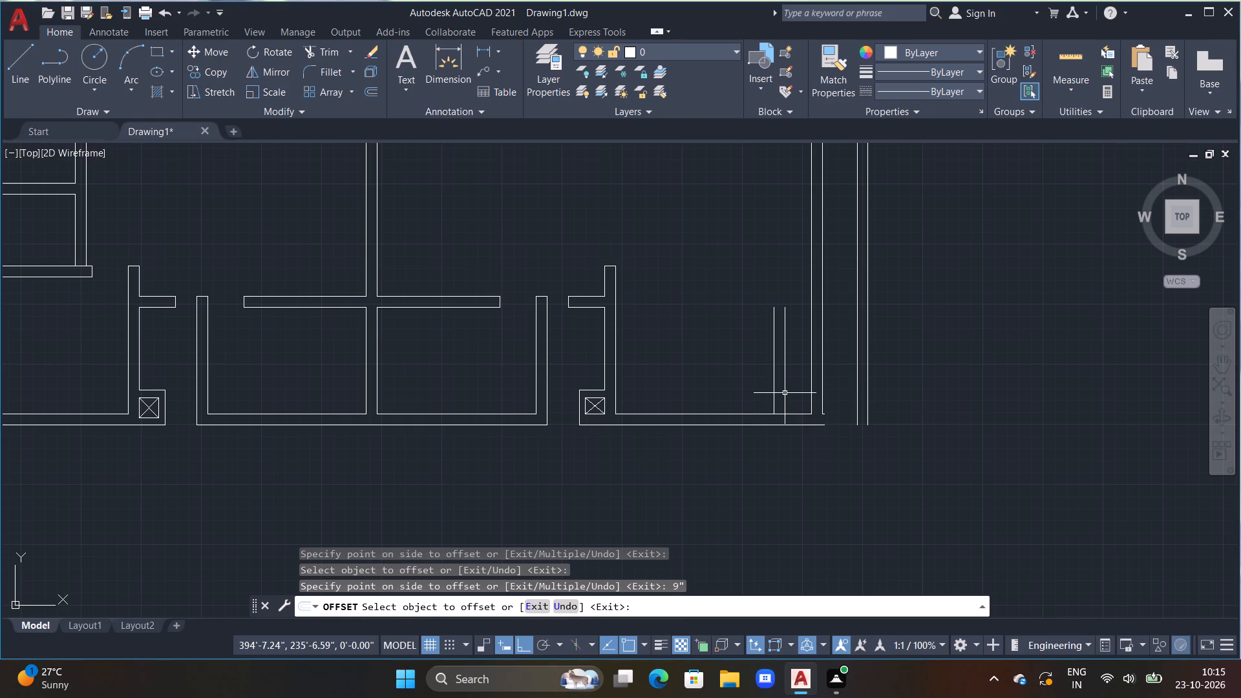
key(Escape)
key(Escape)
Trim away the vertical wall line pair just west of the east outer wall, from below the north rooms down to the south wall.
scroll(801, 369, down, 1)
middle_drag(809, 323, 815, 419)
scroll(808, 334, down, 3)
scroll(803, 320, up, 3)
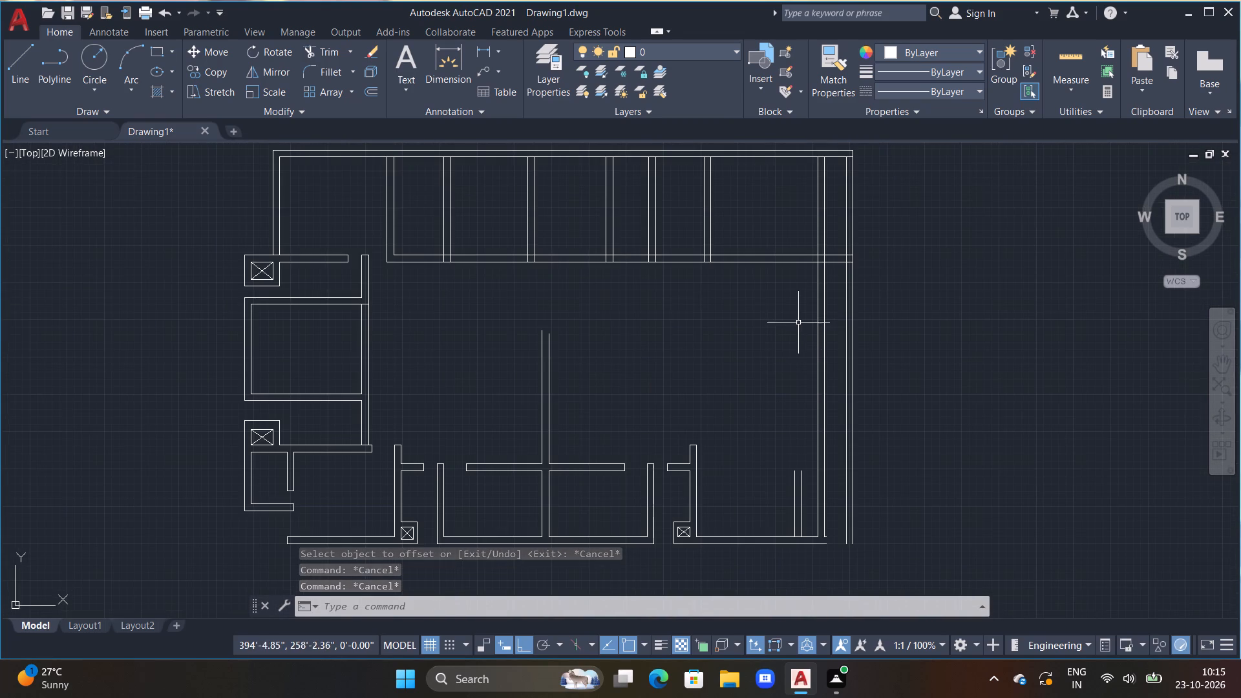
text(TR)
key(space)
click(820, 314)
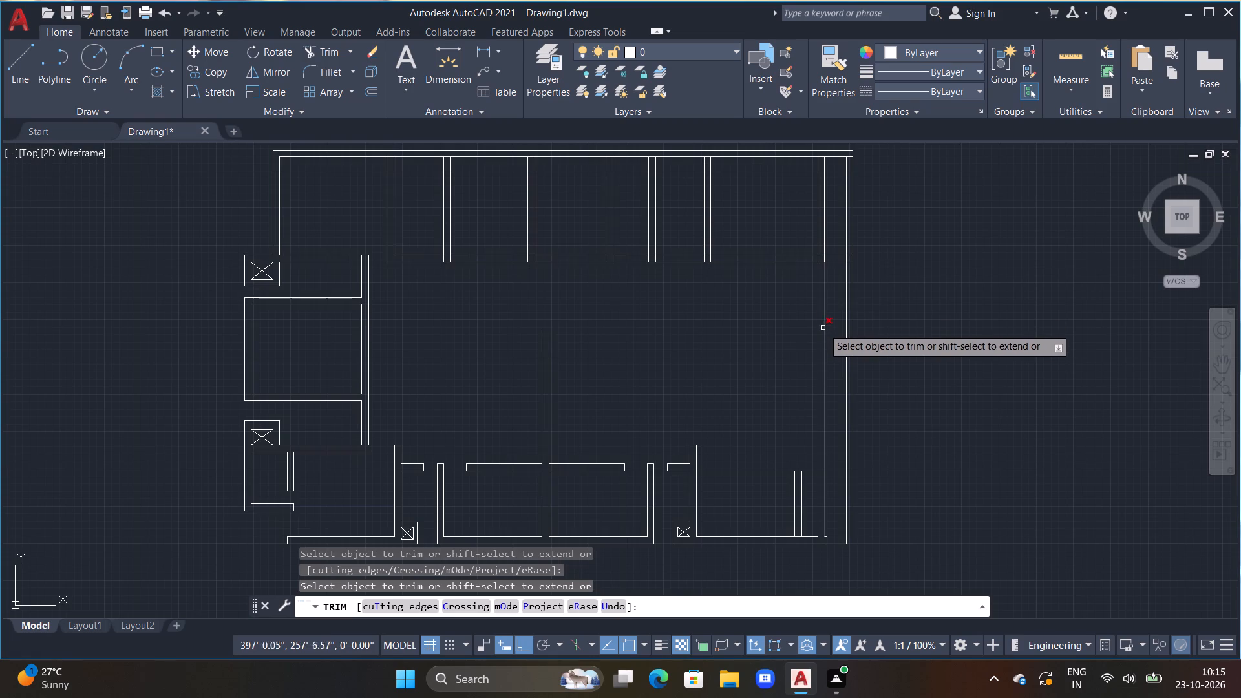
click(824, 331)
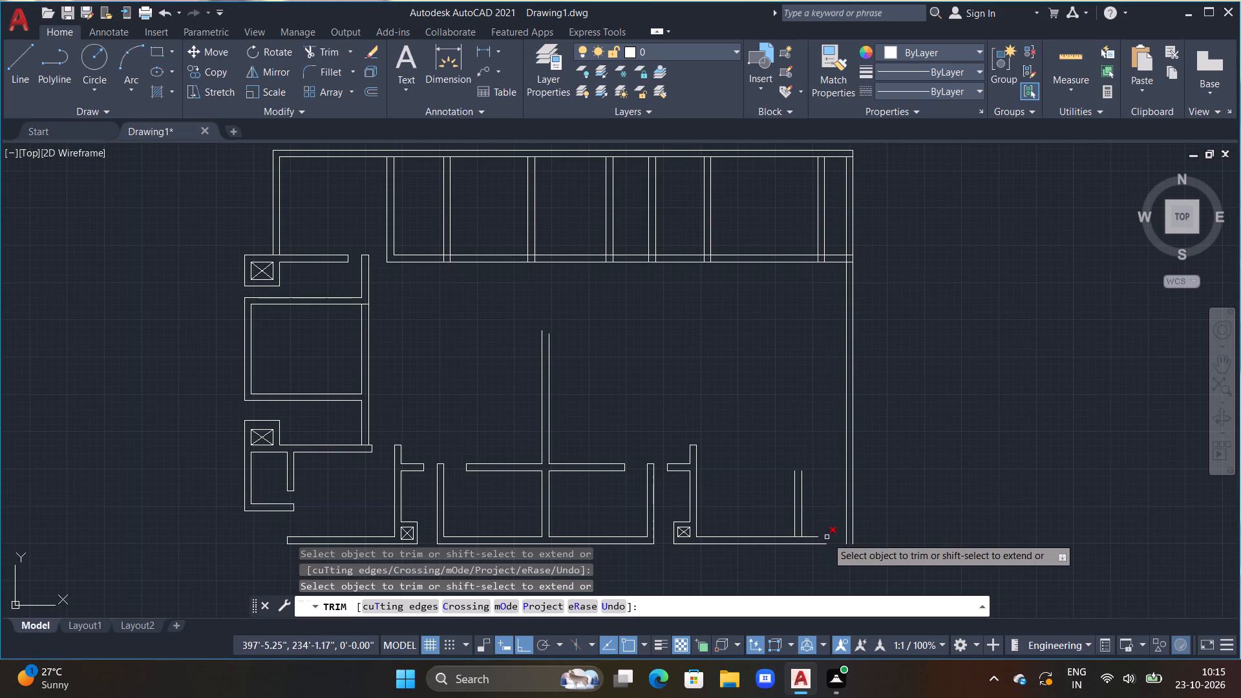
click(827, 537)
middle_drag(790, 361, 741, 289)
key(Escape)
key(Escape)
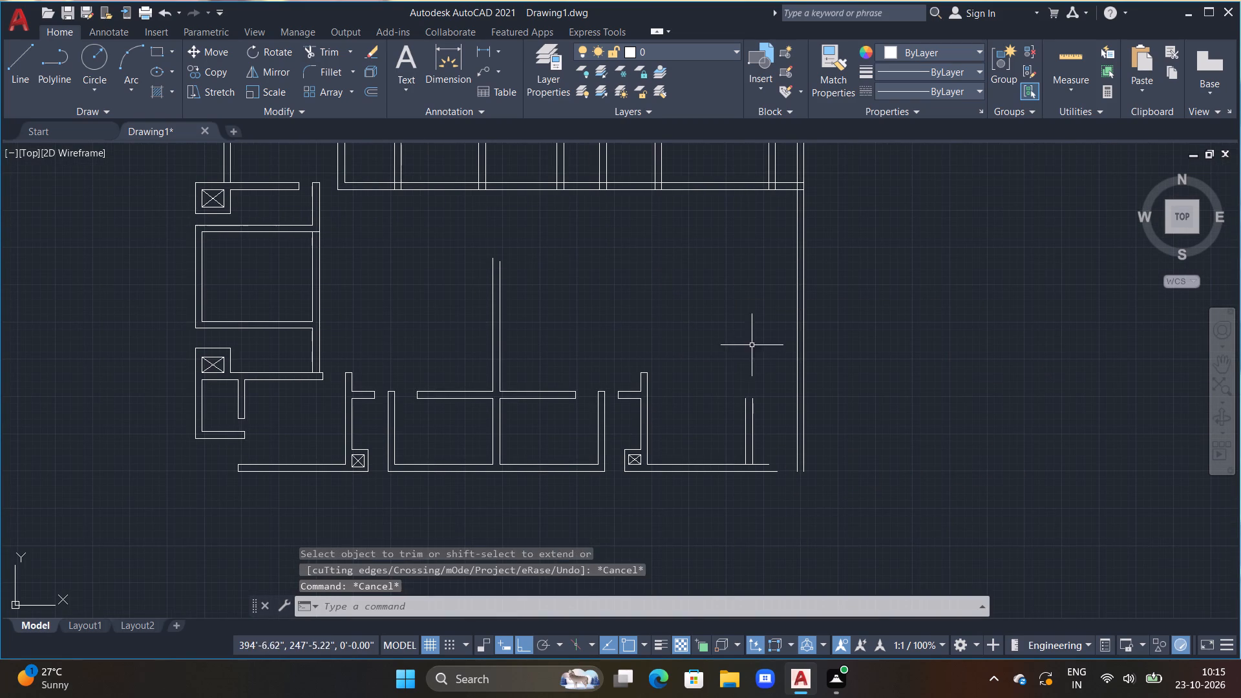
key(Escape)
Form the southeast room's north wall by offsetting the south wall's inner line 12' north, and that copy 9" south.
middle_drag(704, 361, 701, 352)
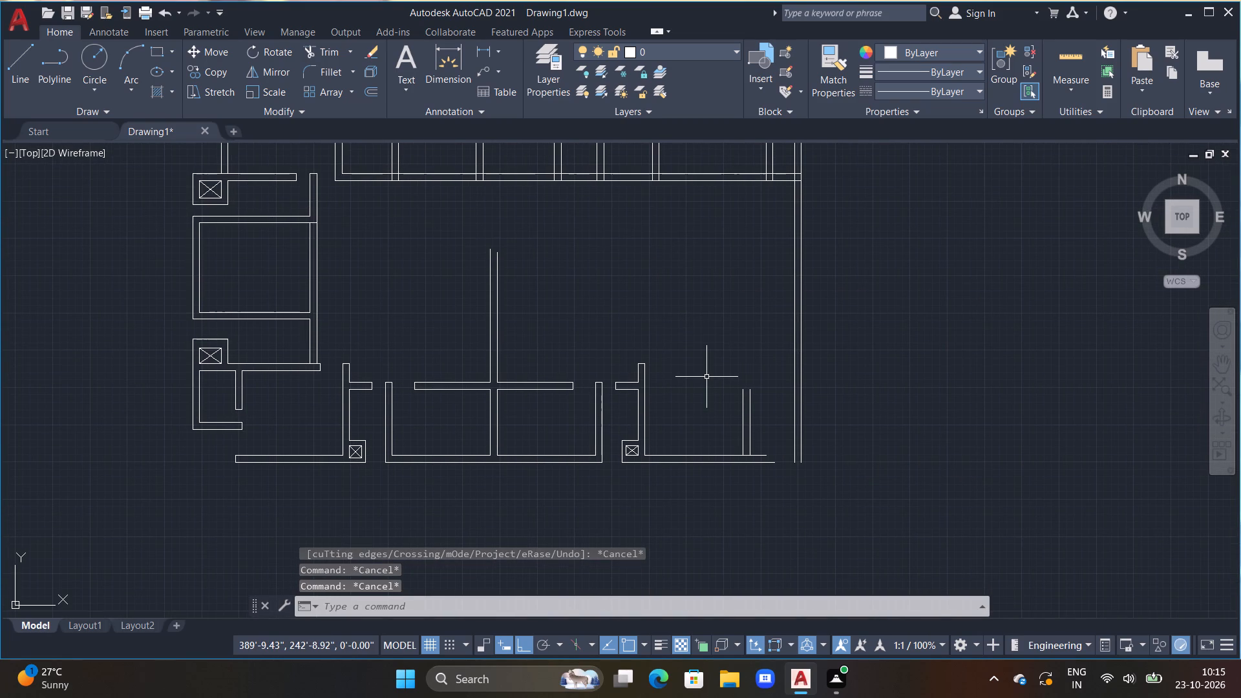
text(OFF)
key(space)
text(12')
key(Return)
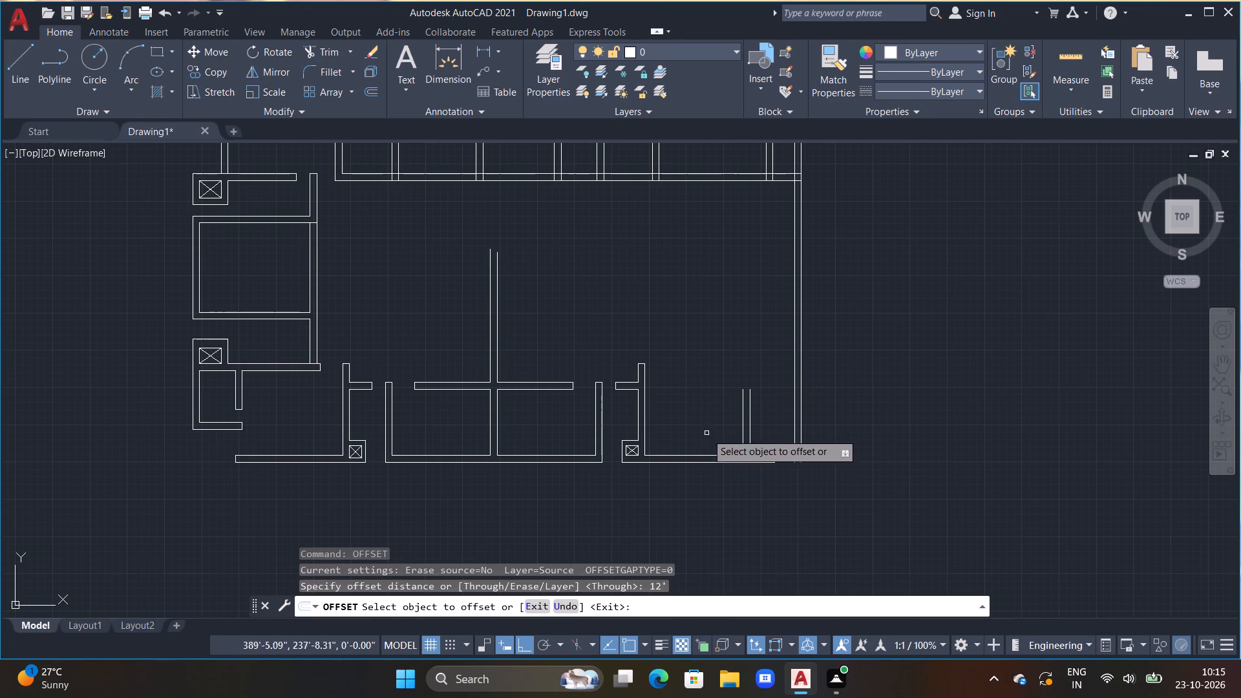
drag(711, 455, 710, 437)
click(700, 373)
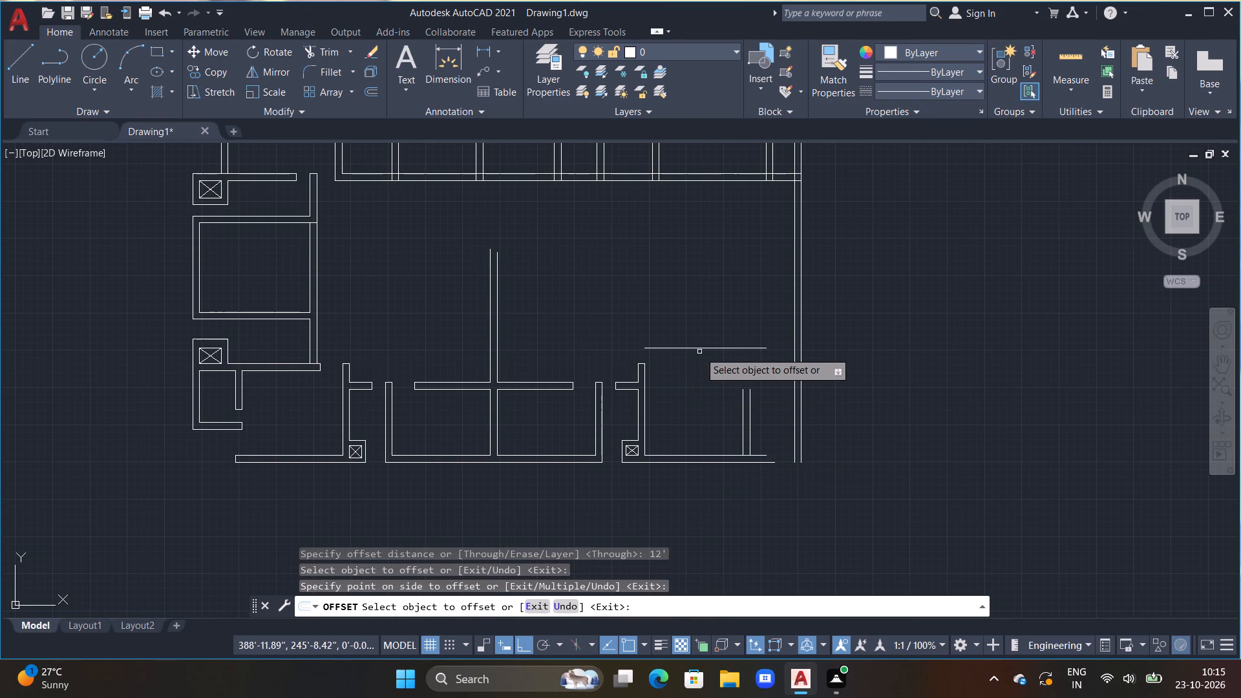
click(699, 350)
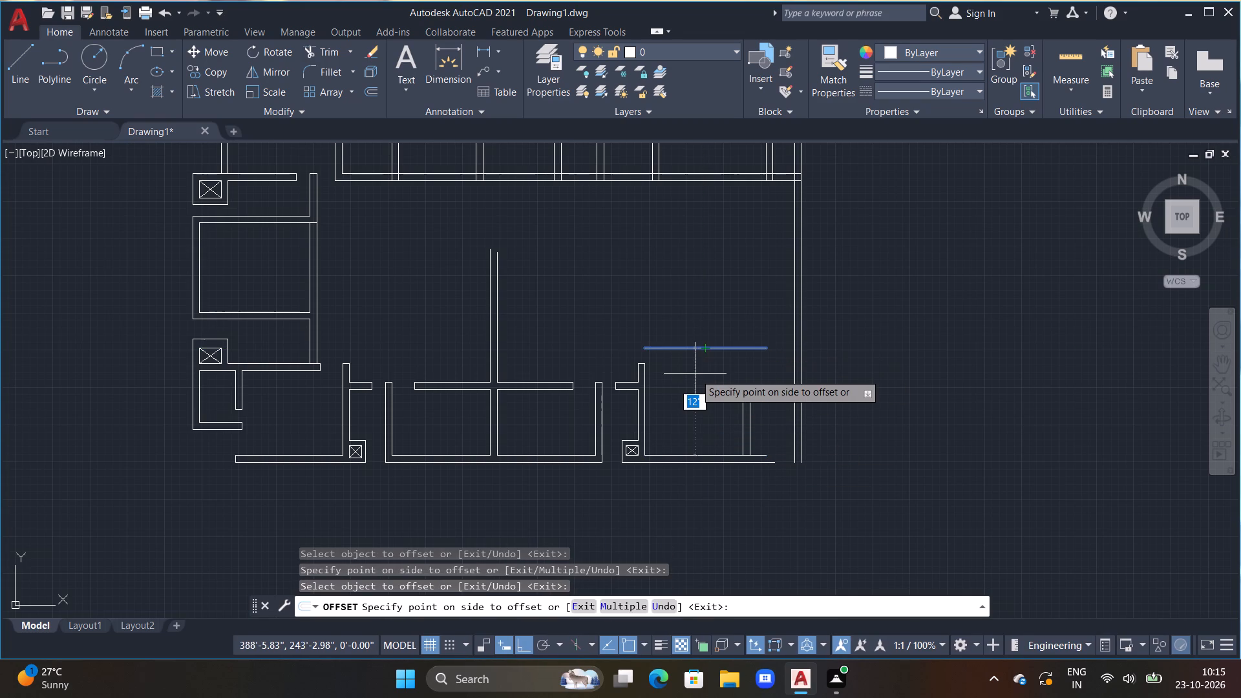
text(9")
key(Return)
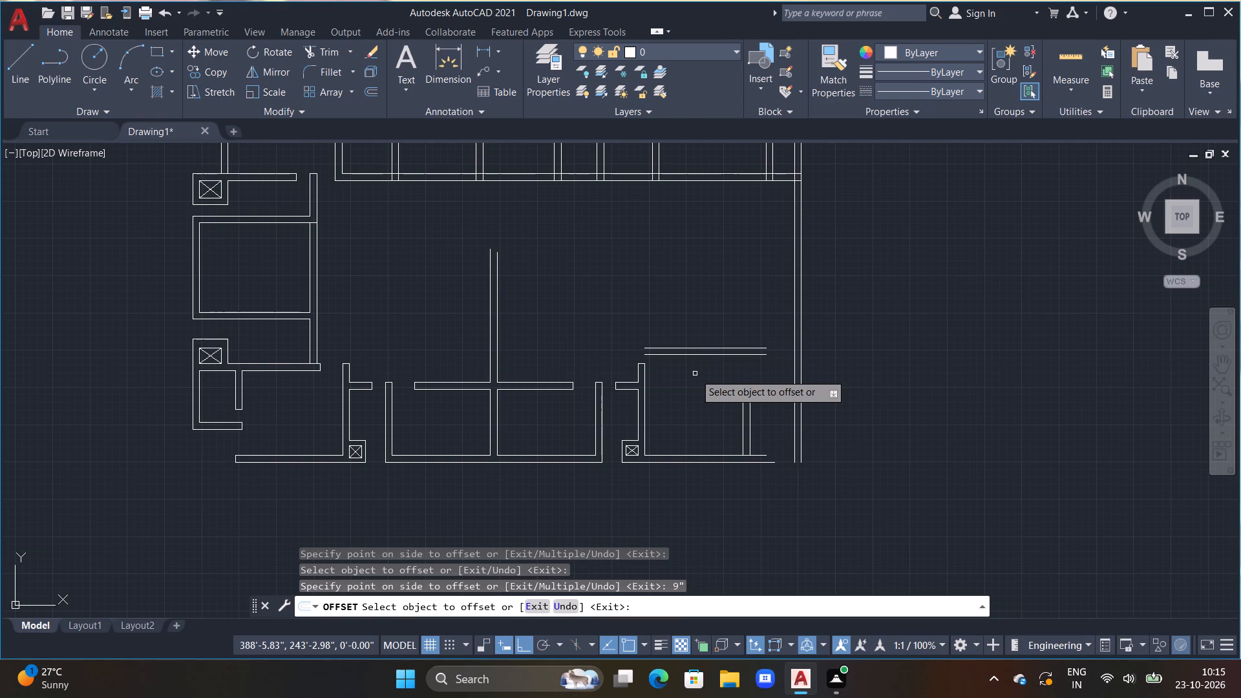
middle_drag(670, 375, 646, 368)
key(Escape)
key(Escape)
key(Escape)
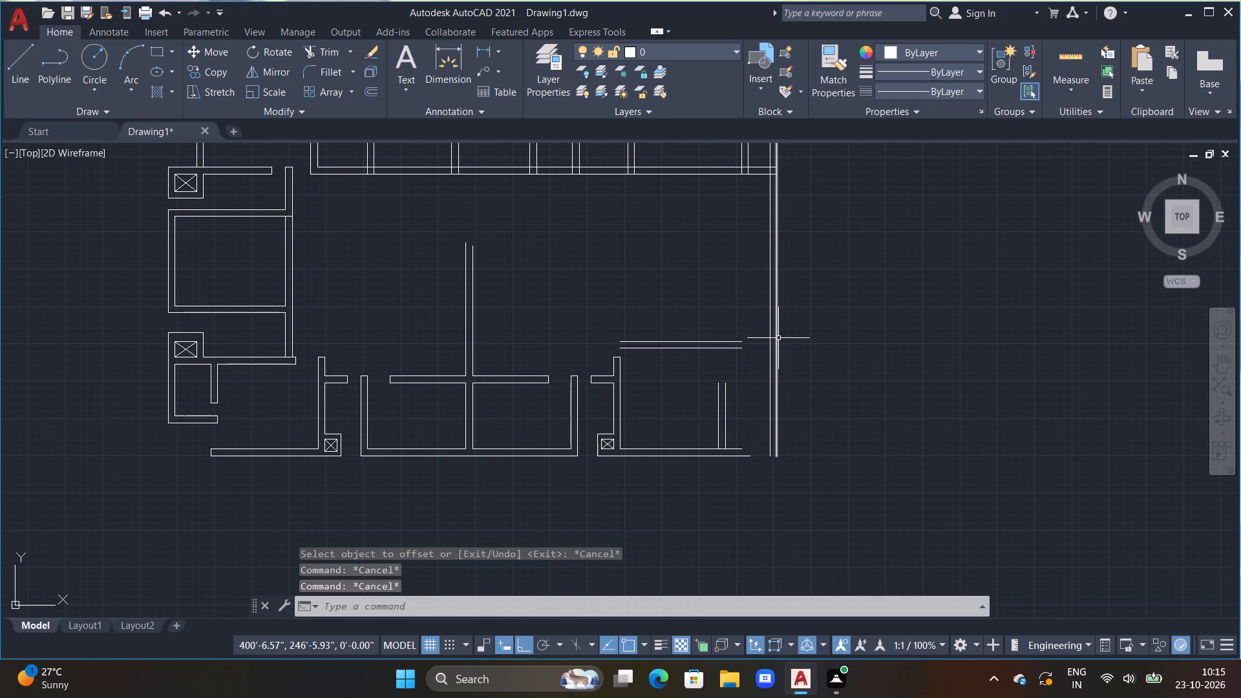
Extend both lines of the new vertical partition north to the upper line of the southeast room's north wall.
key(e)
key(x)
key(space)
click(718, 402)
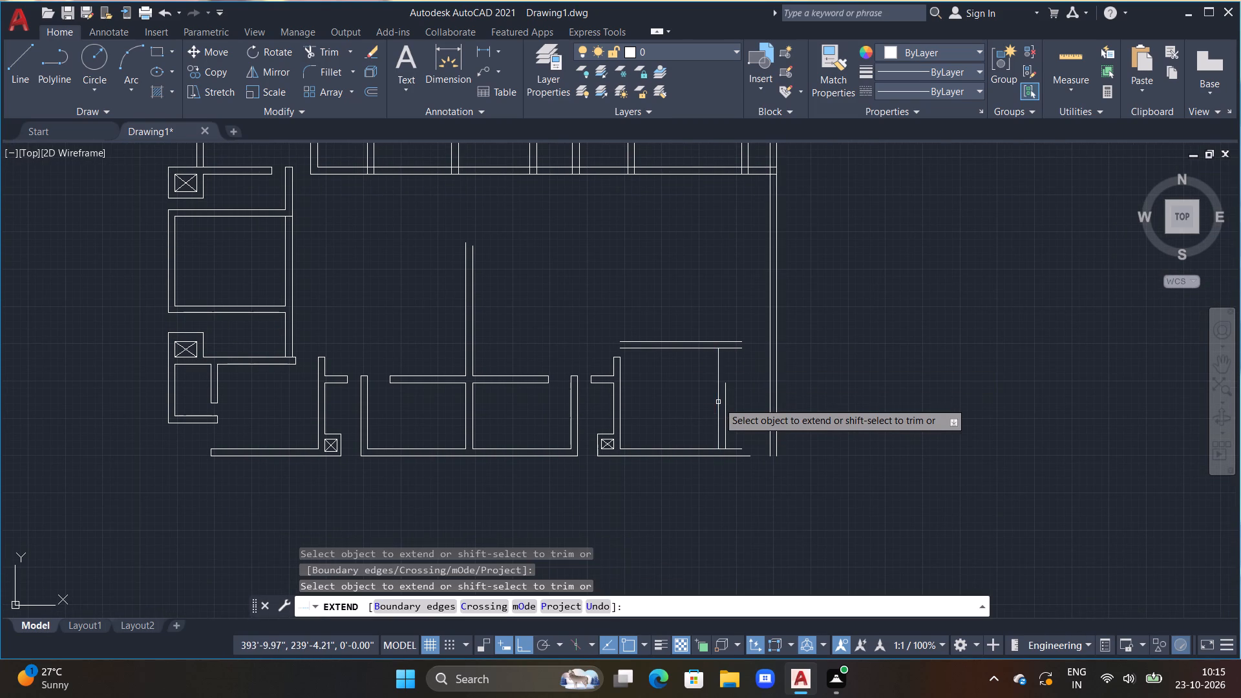
click(718, 352)
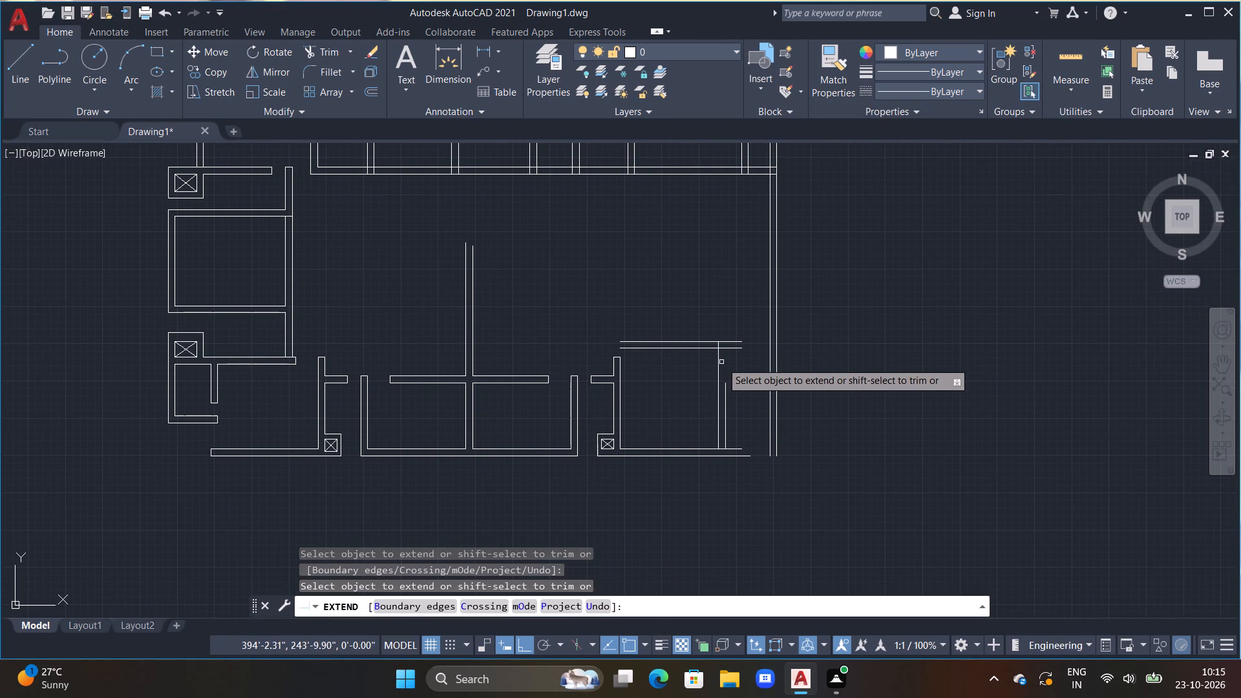
double_click(727, 388)
click(723, 365)
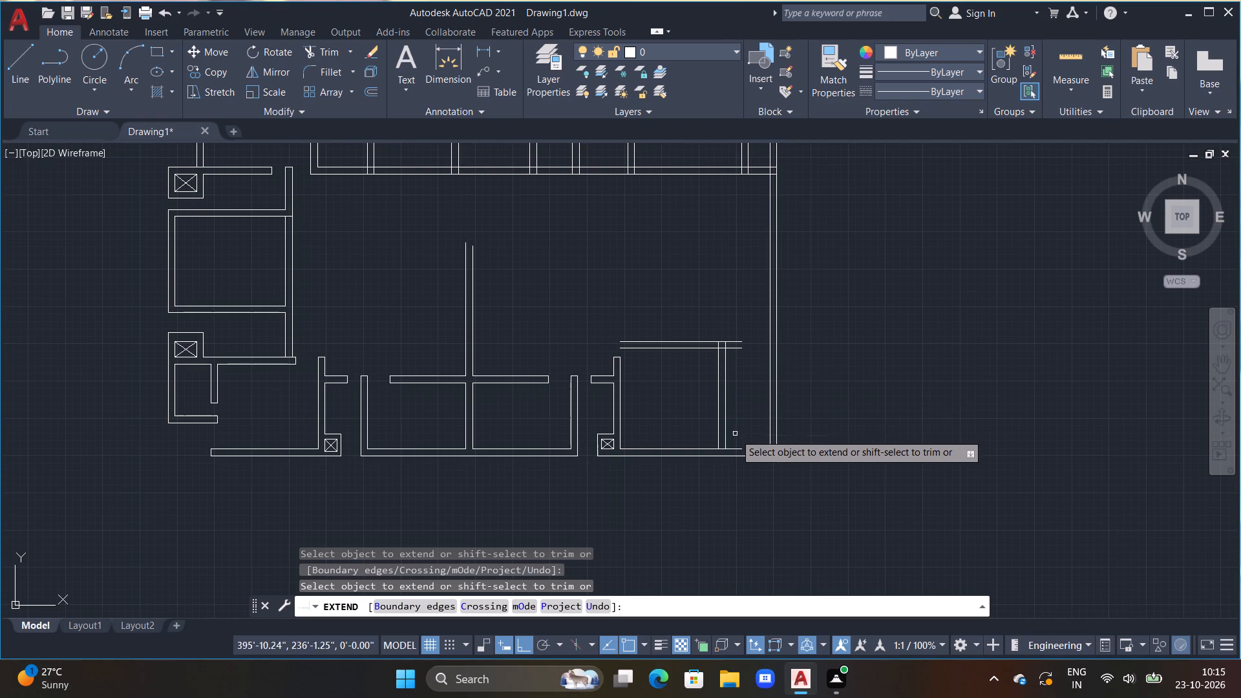
Extend the inner and outer south wall lines of the southeast room east to meet the east outer wall.
click(738, 445)
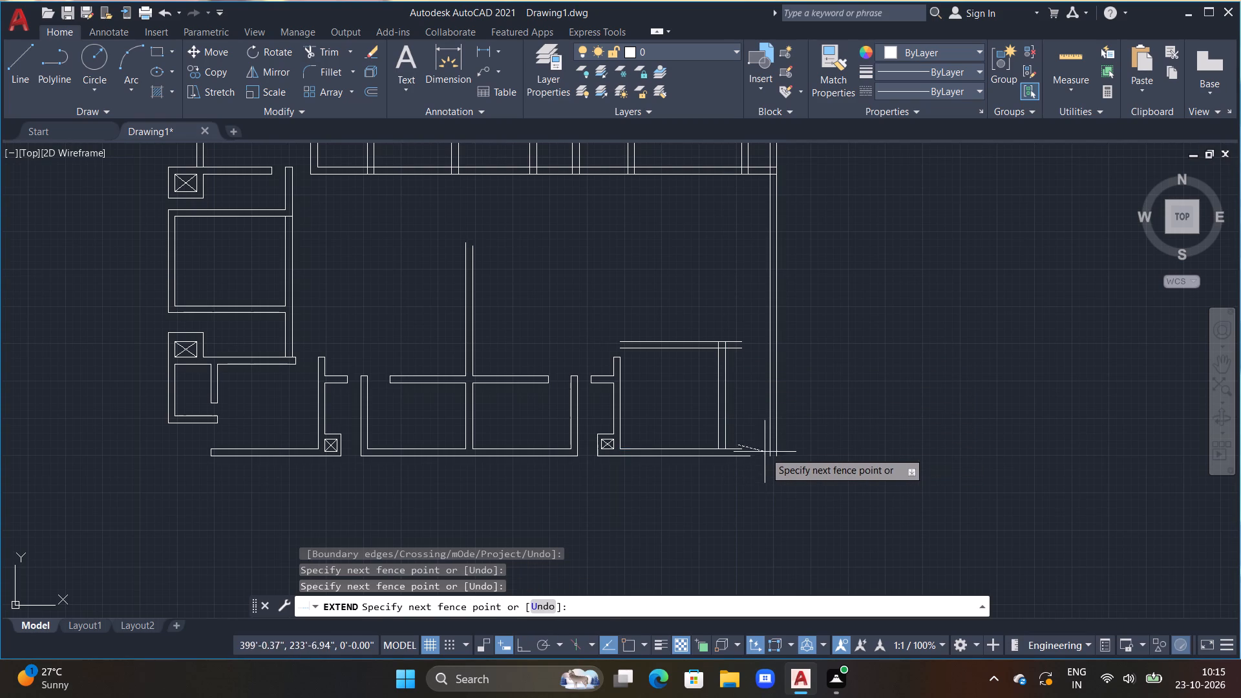
click(758, 438)
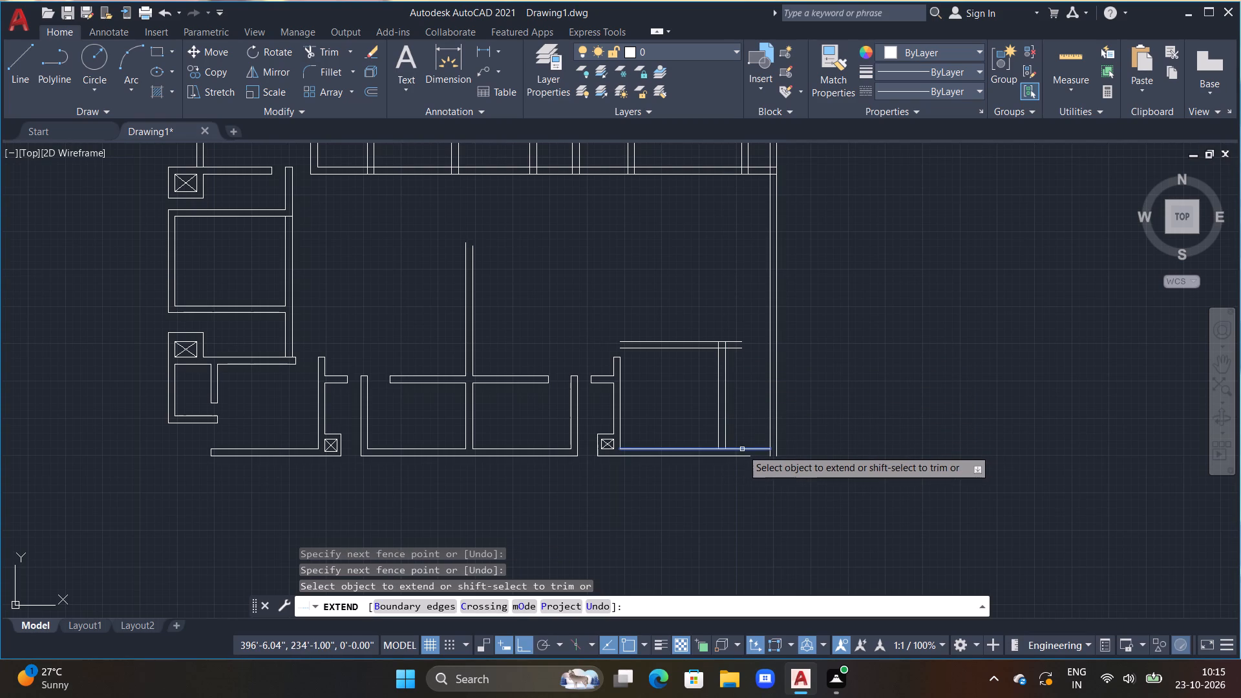
click(742, 449)
click(742, 455)
click(751, 456)
key(Escape)
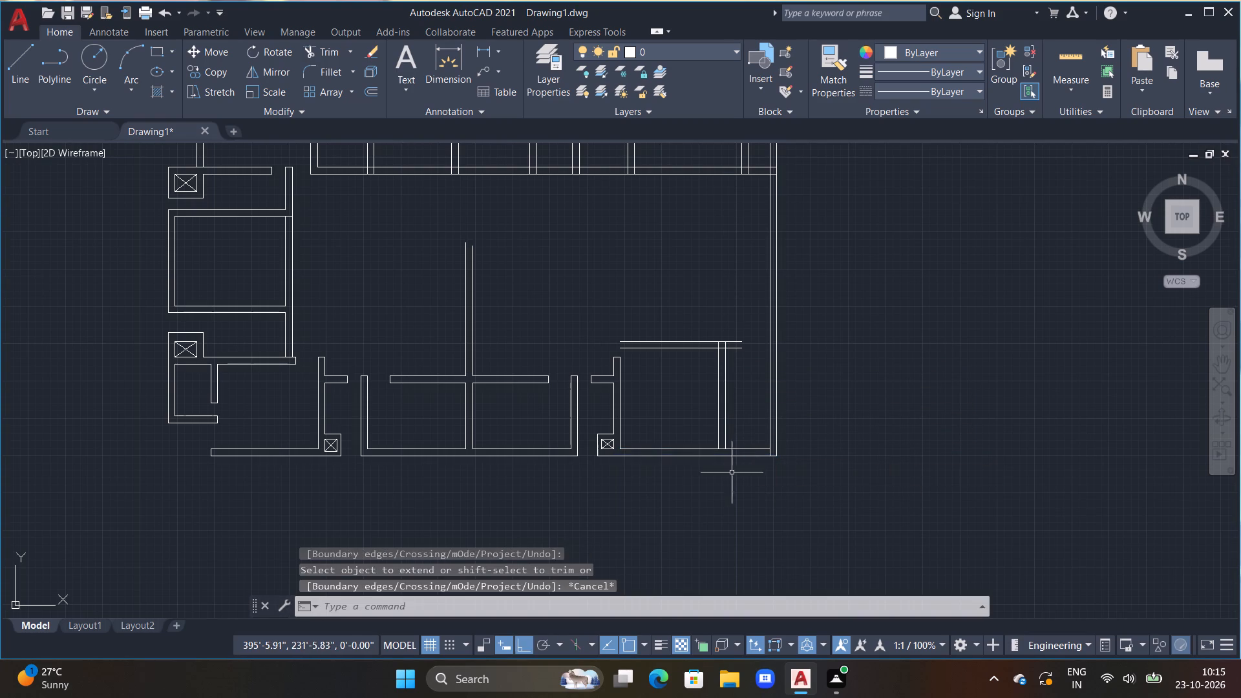
key(Escape)
key(Escape)
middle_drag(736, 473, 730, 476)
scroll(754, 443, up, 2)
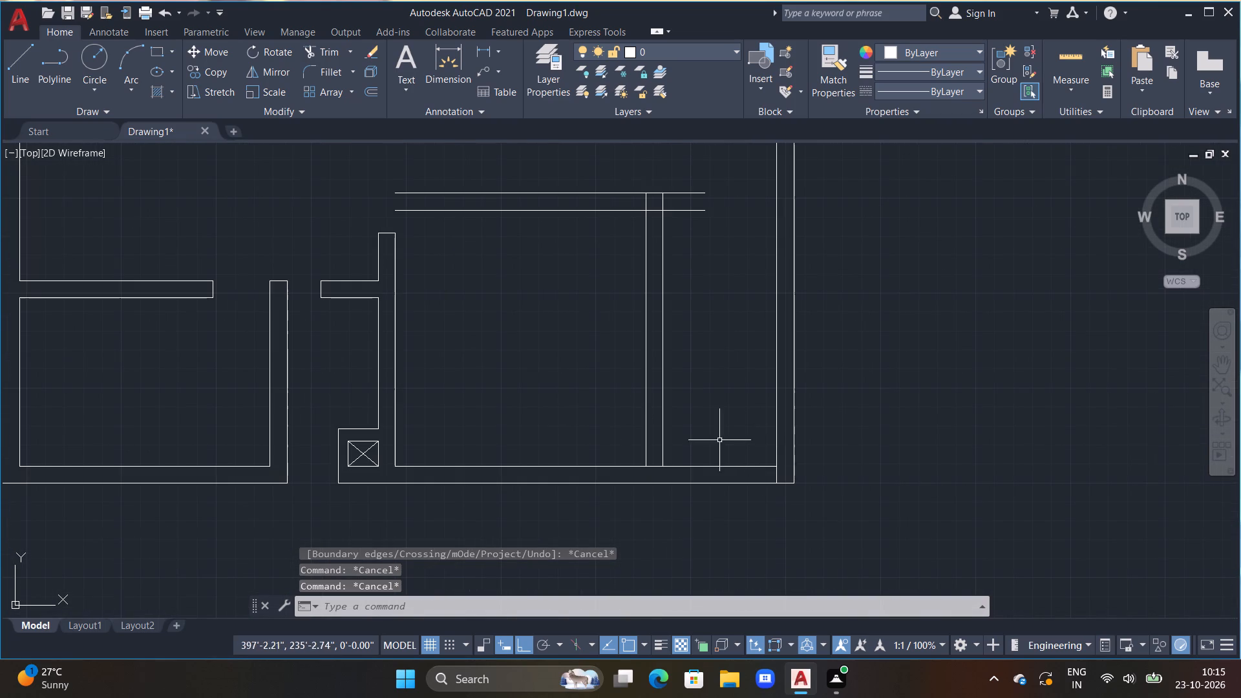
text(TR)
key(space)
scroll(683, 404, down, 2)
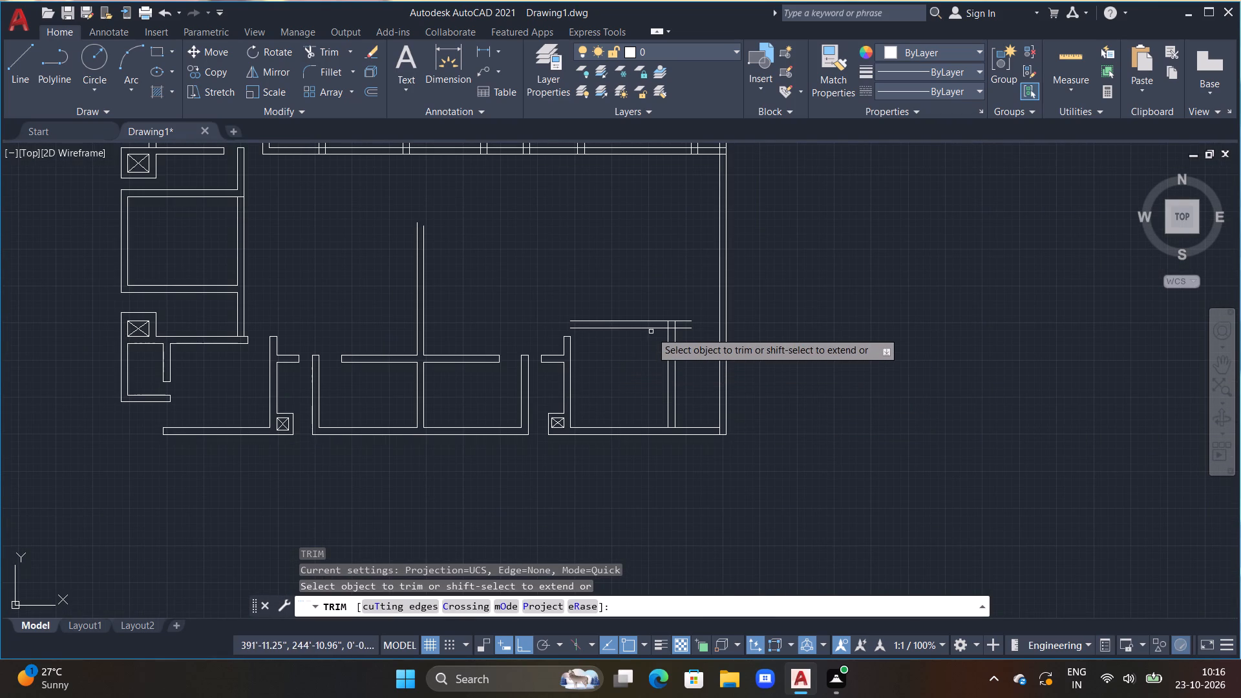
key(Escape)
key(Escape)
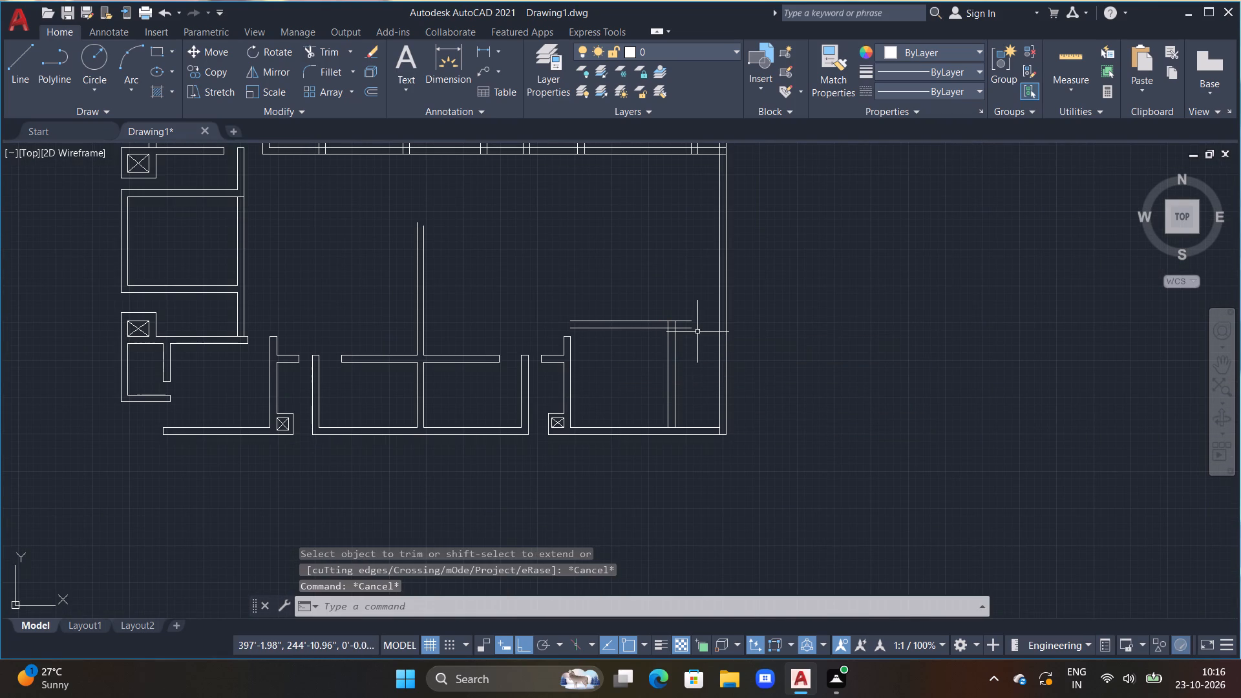
Extend both lines of the southeast room's north wall east to the outer line of the east wall.
middle_drag(697, 332, 725, 376)
scroll(725, 376, up, 1)
text(EX)
key(space)
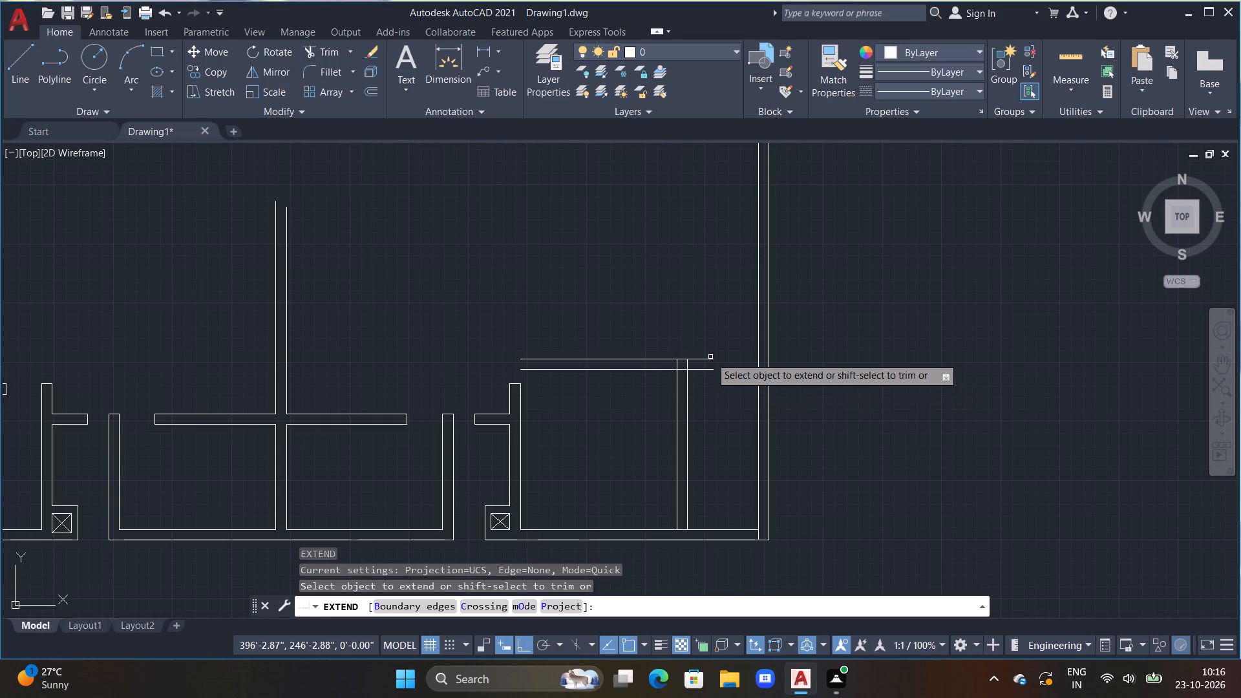
double_click(710, 357)
click(725, 360)
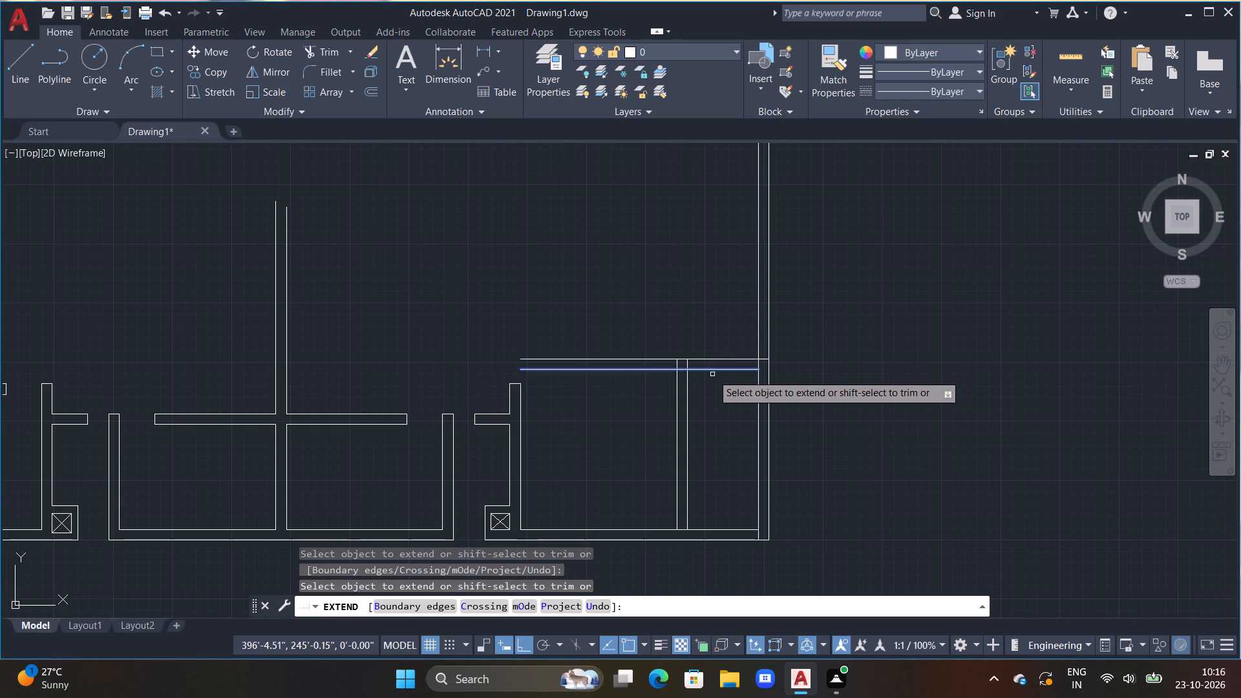
click(711, 371)
click(733, 369)
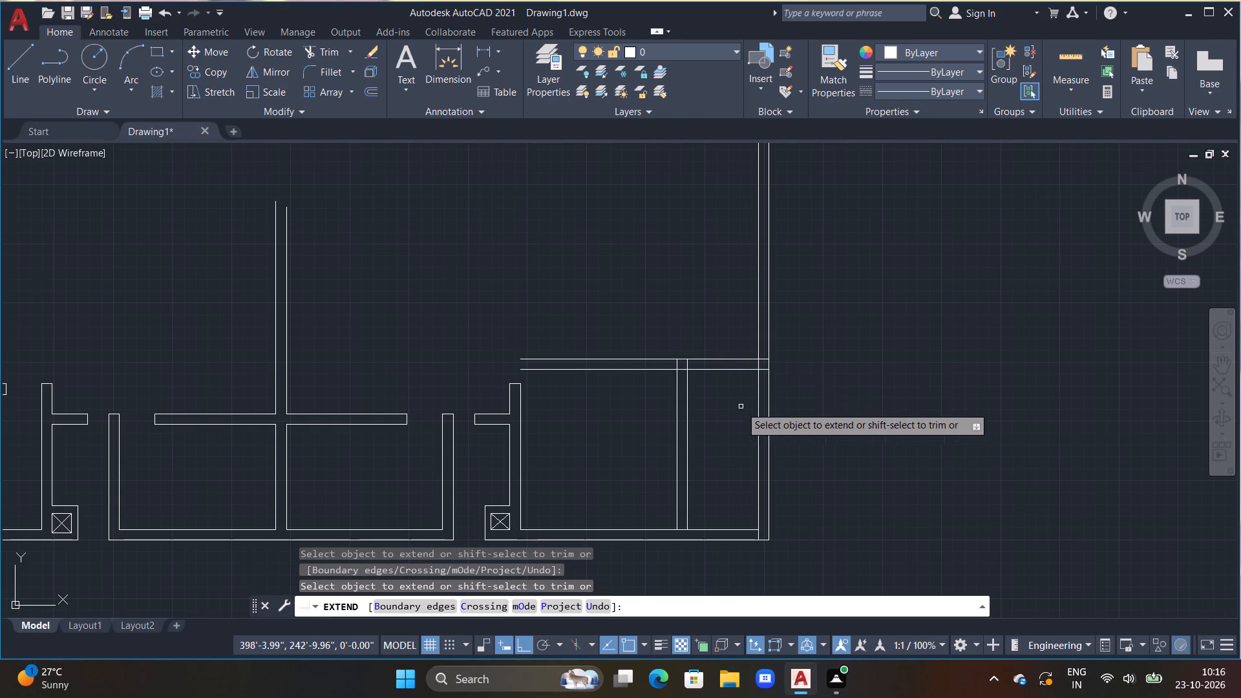
Extend the southeast vertical partition's east line south to the outer line of the south wall.
middle_drag(747, 445, 751, 390)
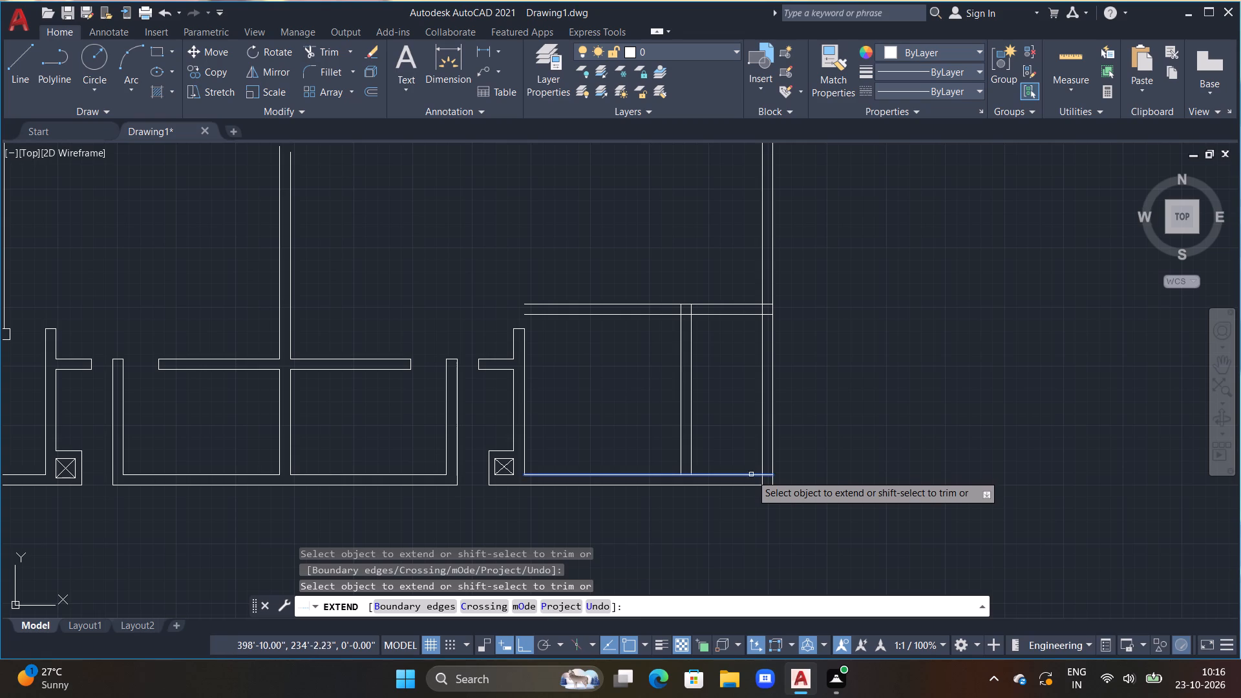
middle_drag(737, 425, 752, 452)
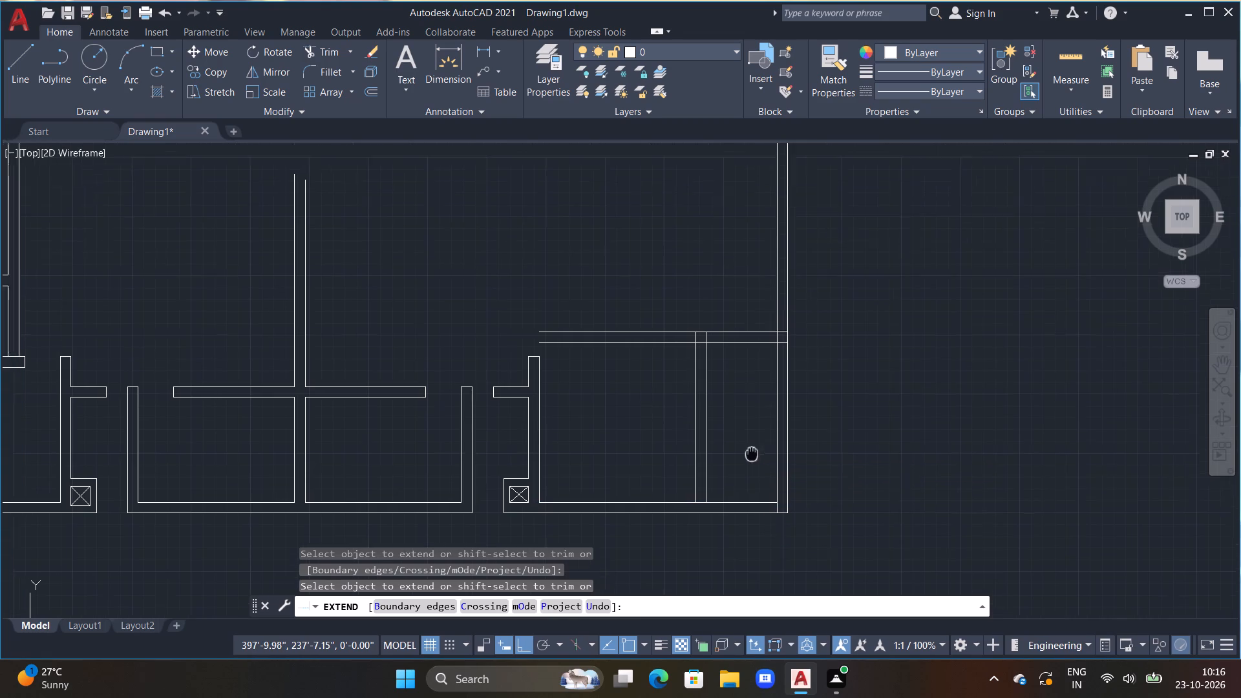
middle_drag(752, 452, 769, 481)
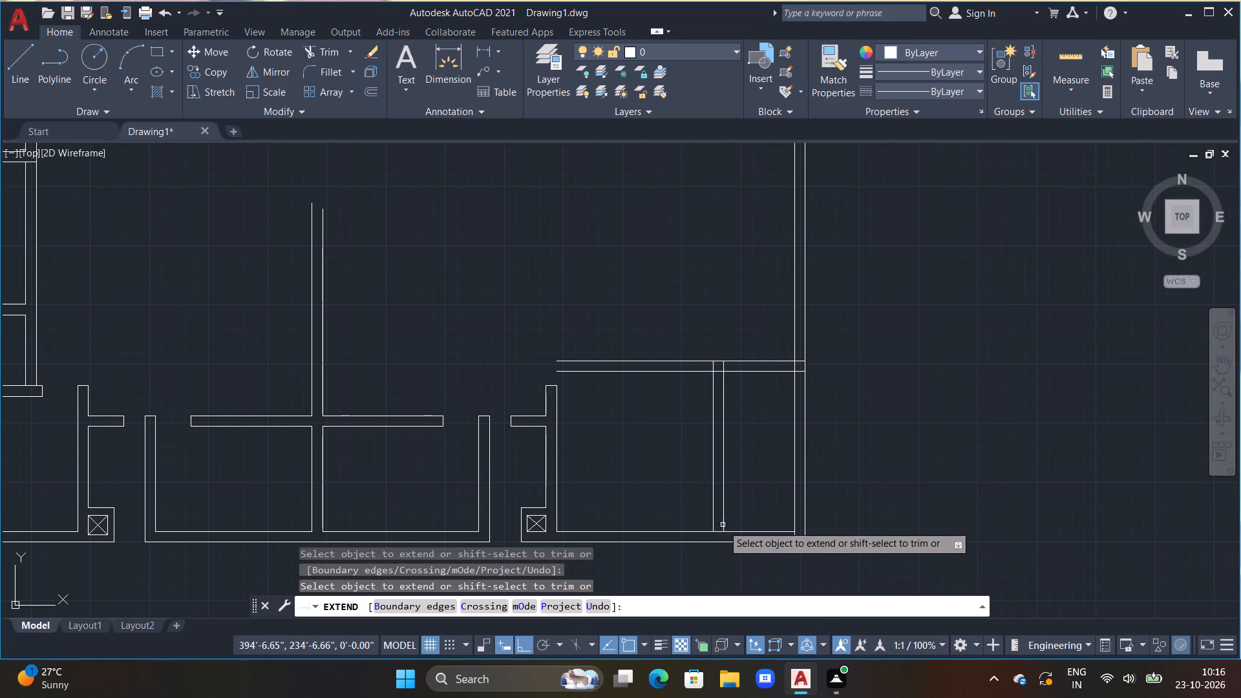
click(723, 525)
scroll(736, 489, down, 1)
middle_drag(699, 477, 743, 459)
key(Escape)
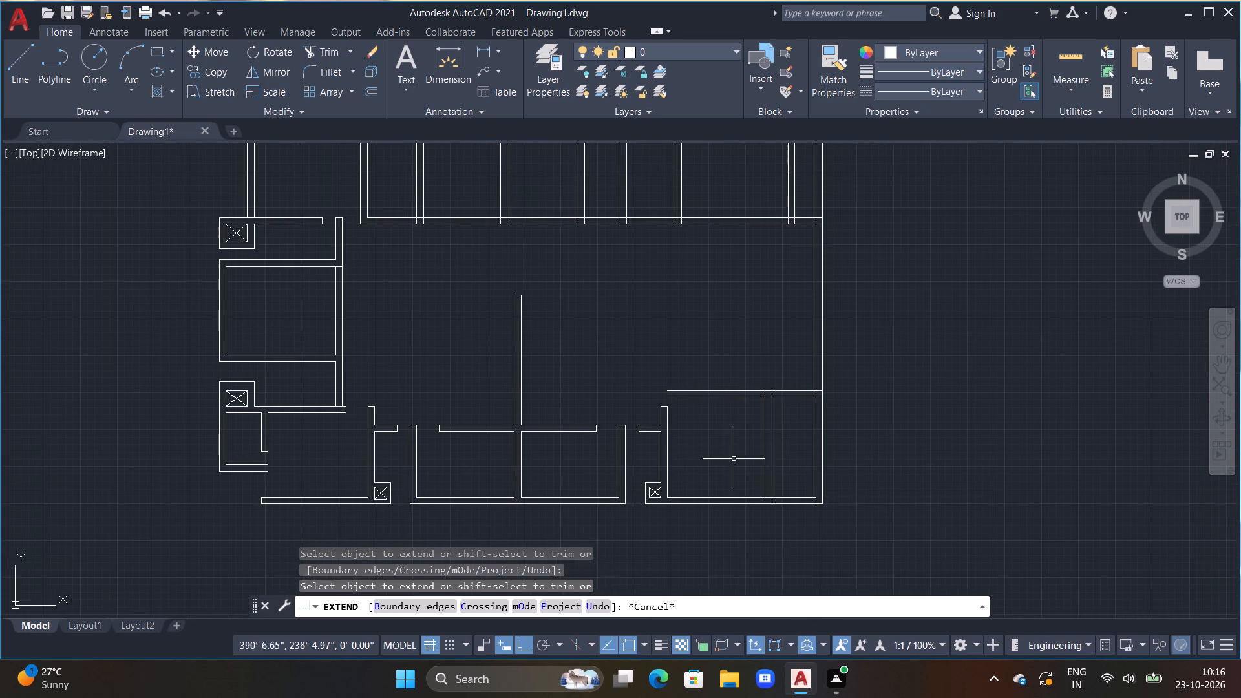
key(Escape)
scroll(682, 416, up, 1)
key(Escape)
key(Escape)
key(Escape)
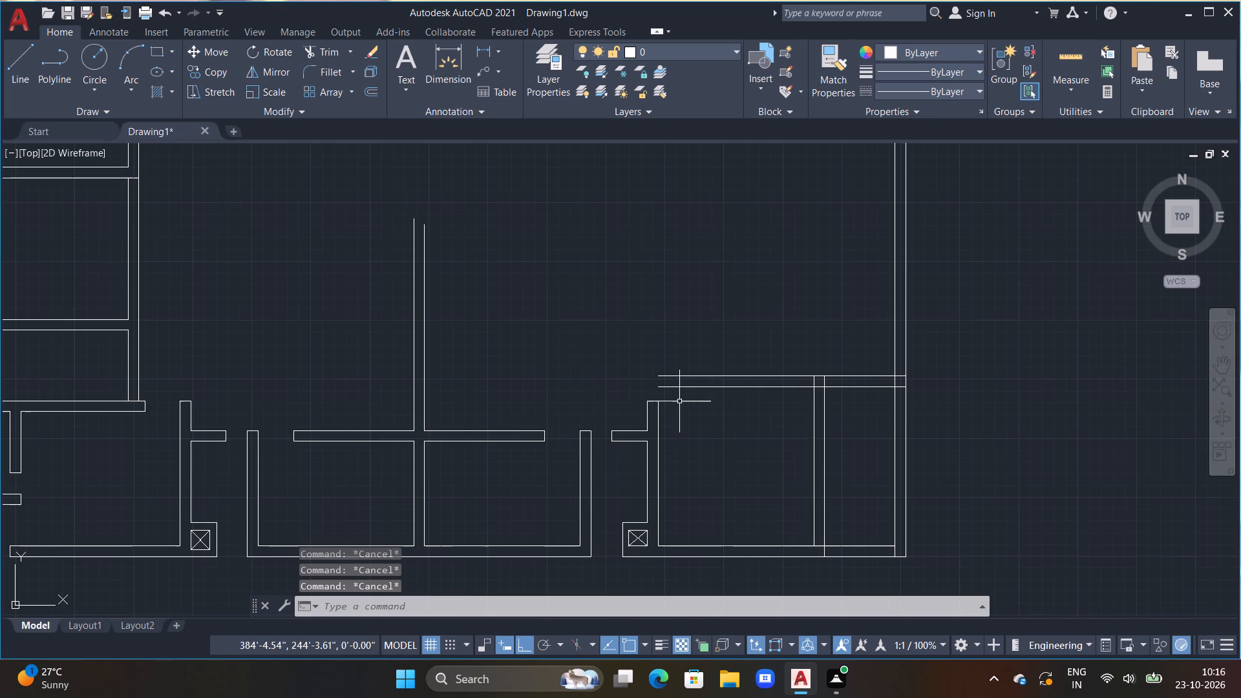
middle_drag(679, 401, 705, 403)
key(Escape)
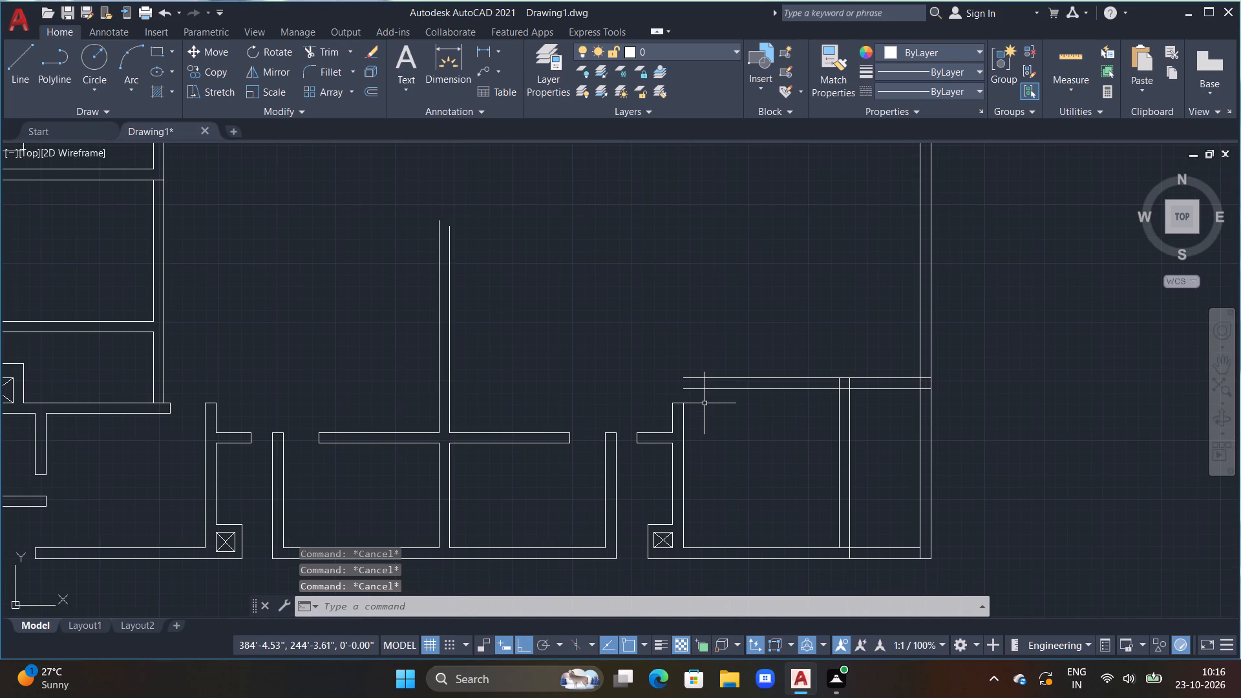
key(Escape)
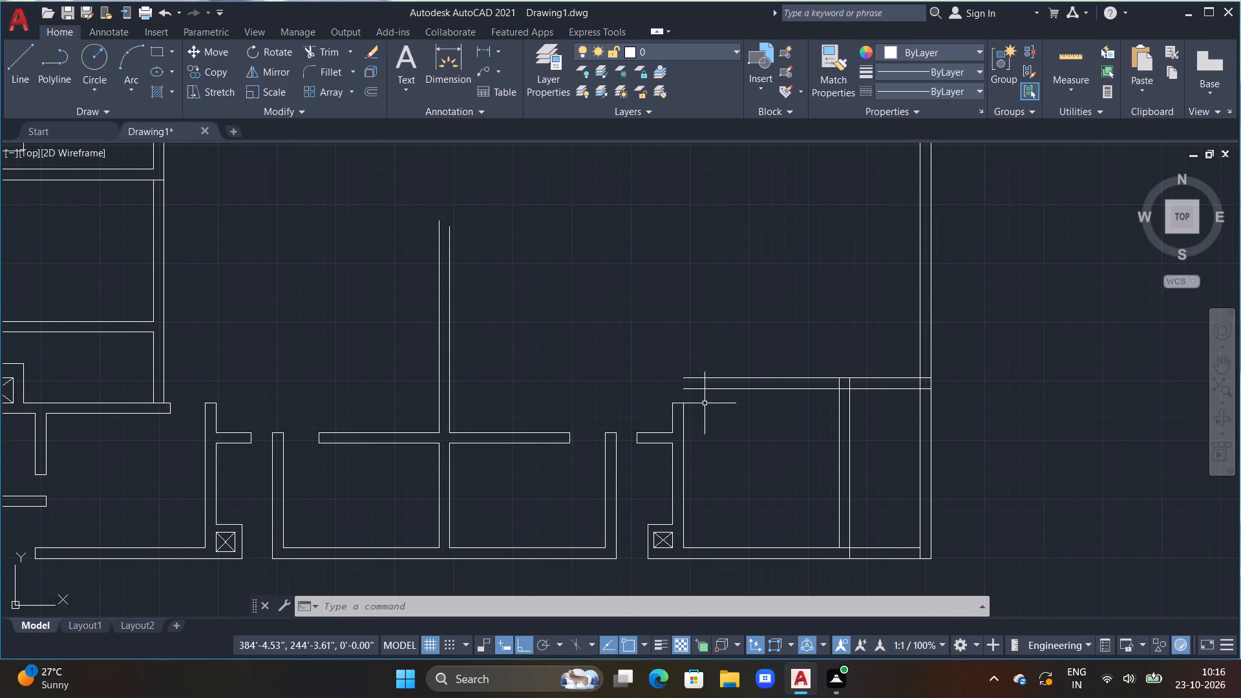
key(Escape)
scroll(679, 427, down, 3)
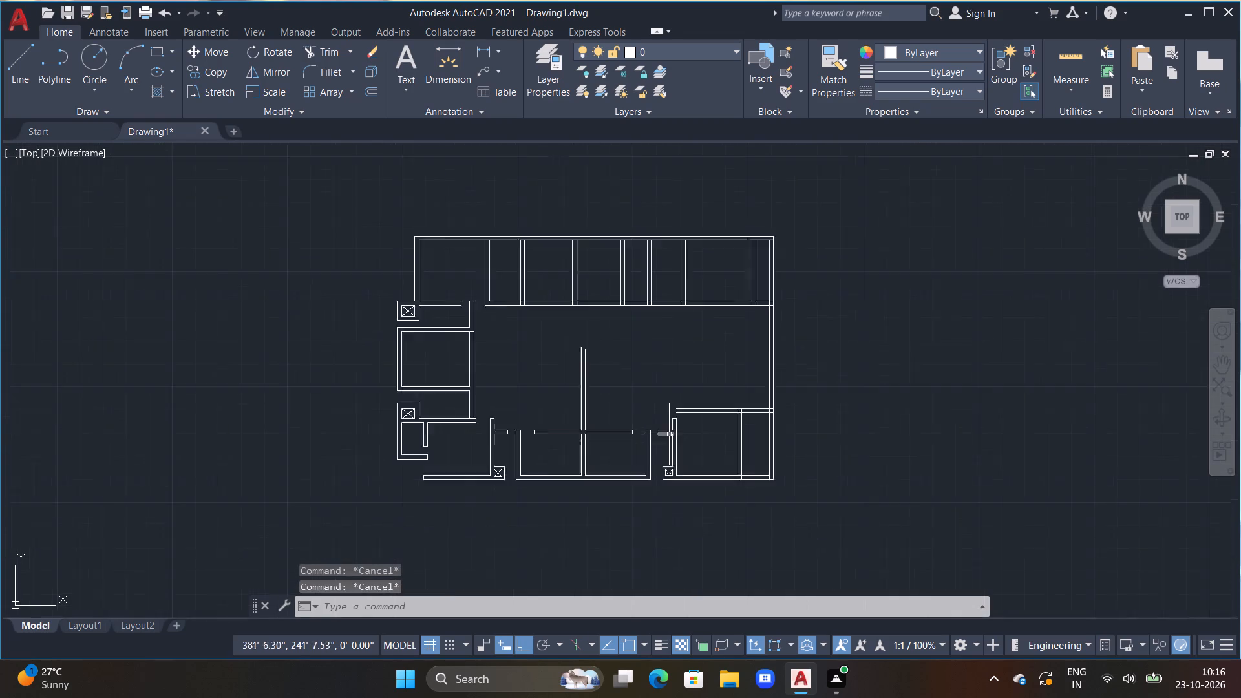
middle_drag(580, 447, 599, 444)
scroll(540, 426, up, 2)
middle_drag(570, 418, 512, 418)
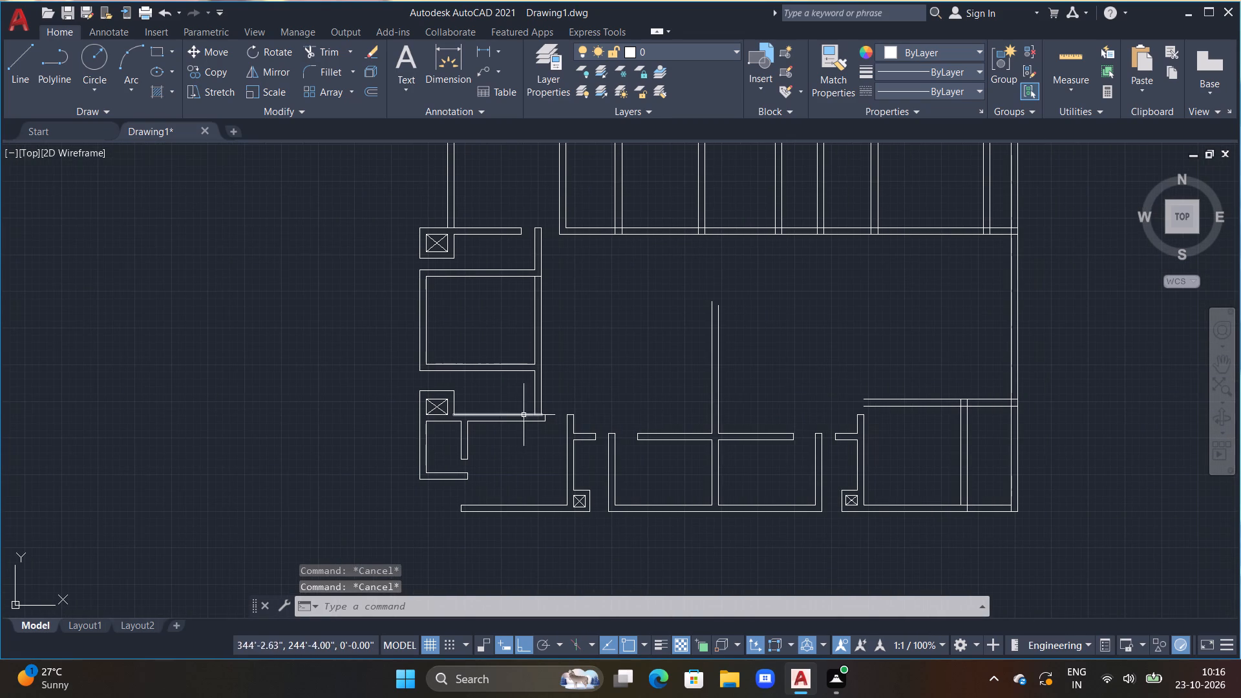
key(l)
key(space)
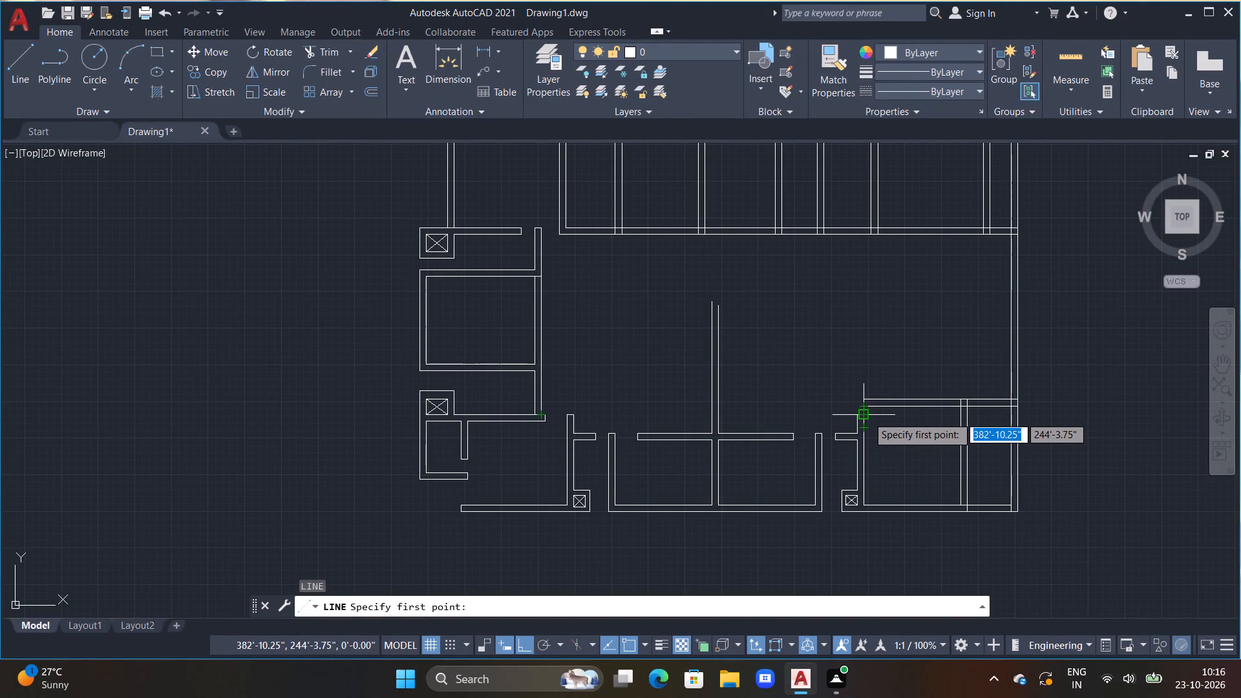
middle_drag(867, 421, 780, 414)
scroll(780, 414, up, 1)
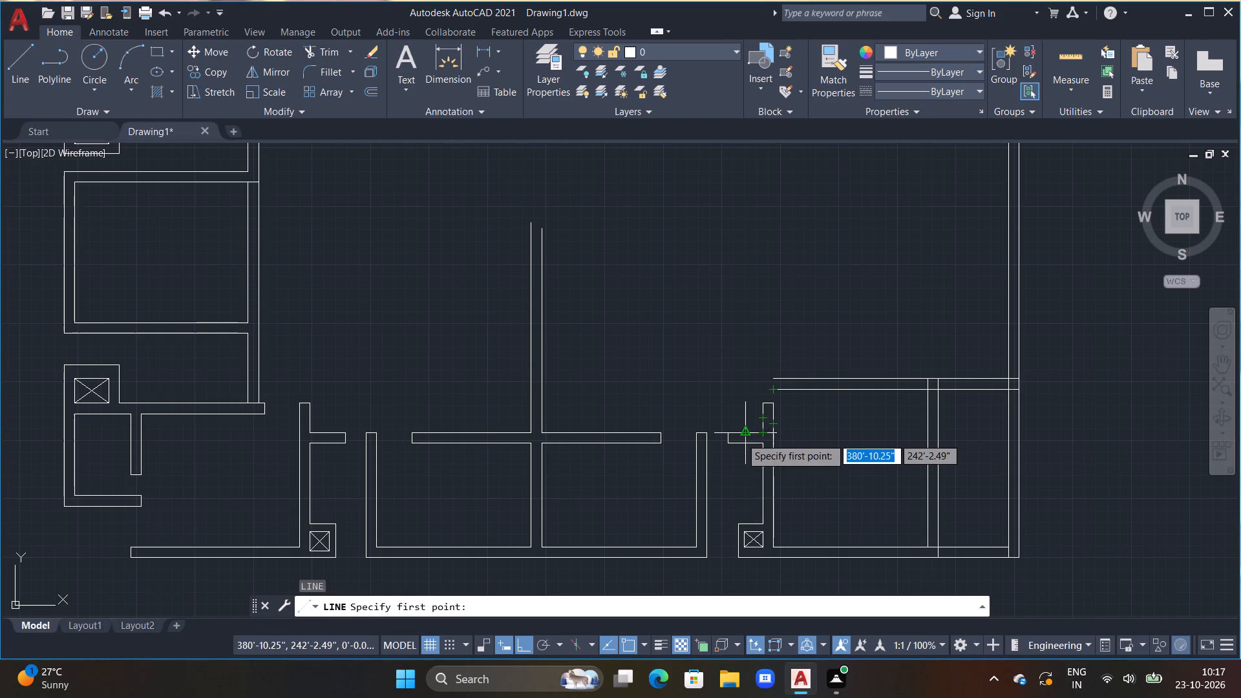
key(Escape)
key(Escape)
Draw a horizontal line from the top east corner of the southeast room's west wall east past the outer east wall line.
scroll(783, 405, up, 1)
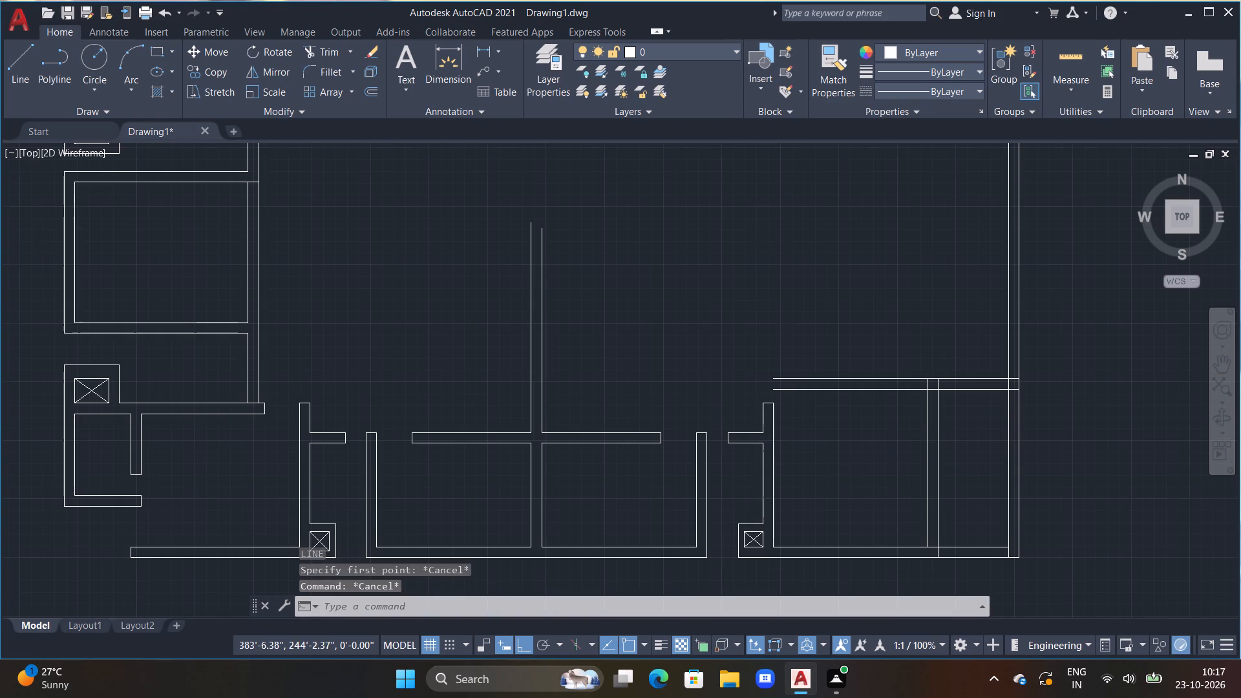
middle_drag(783, 405, 672, 370)
key(Escape)
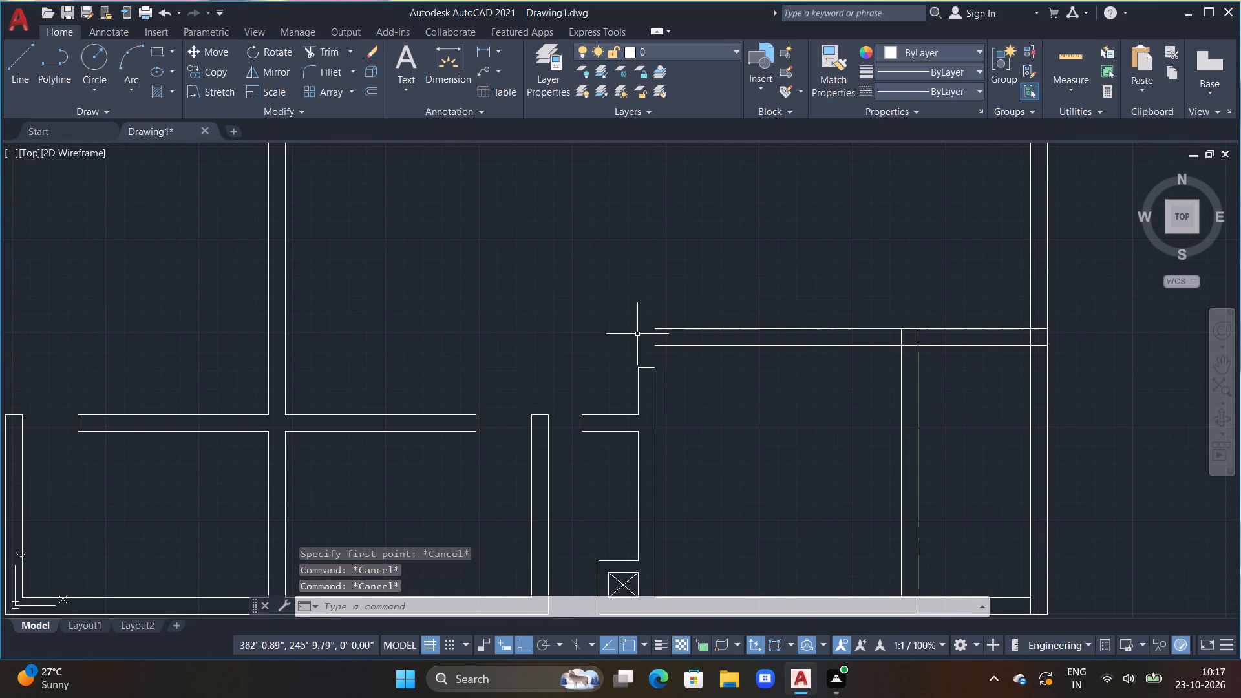
text(L)
key(space)
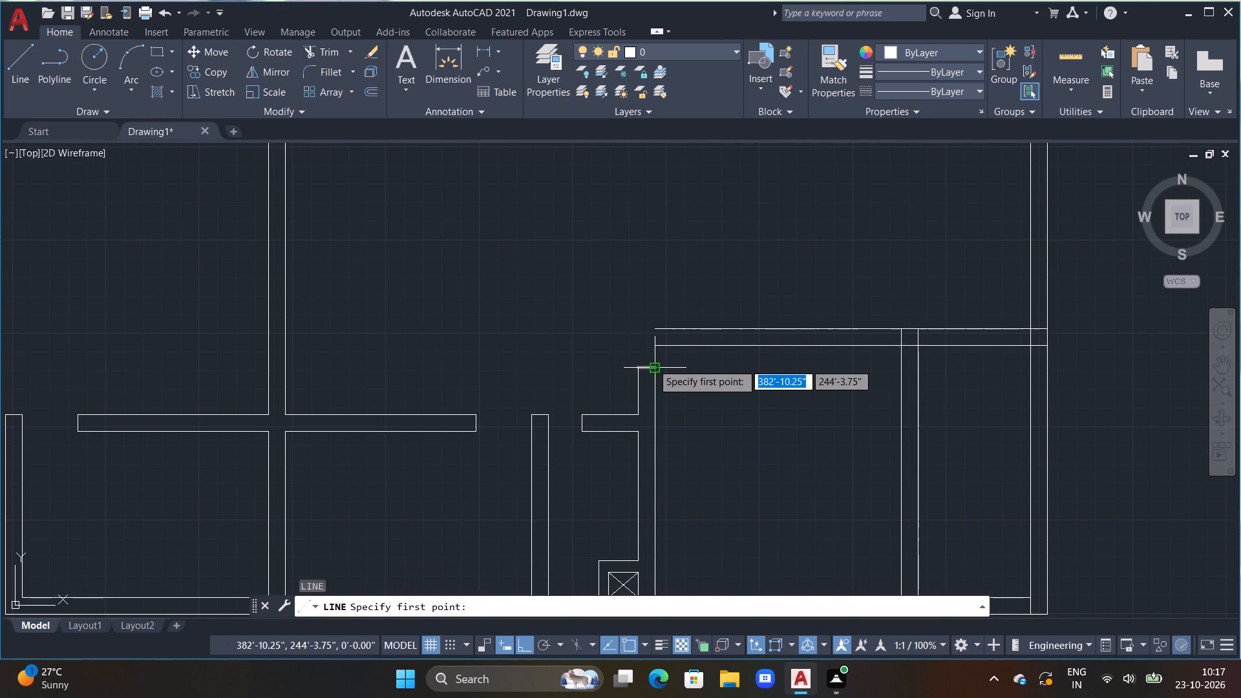
click(655, 370)
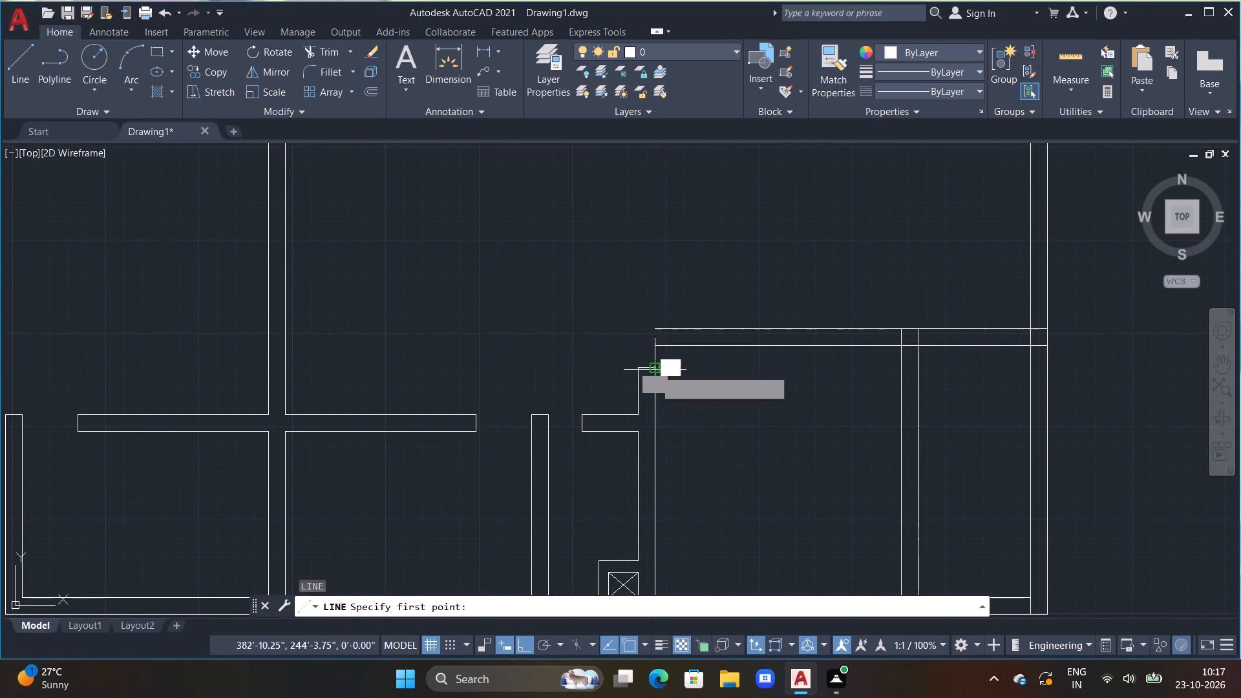
click(1061, 375)
key(Escape)
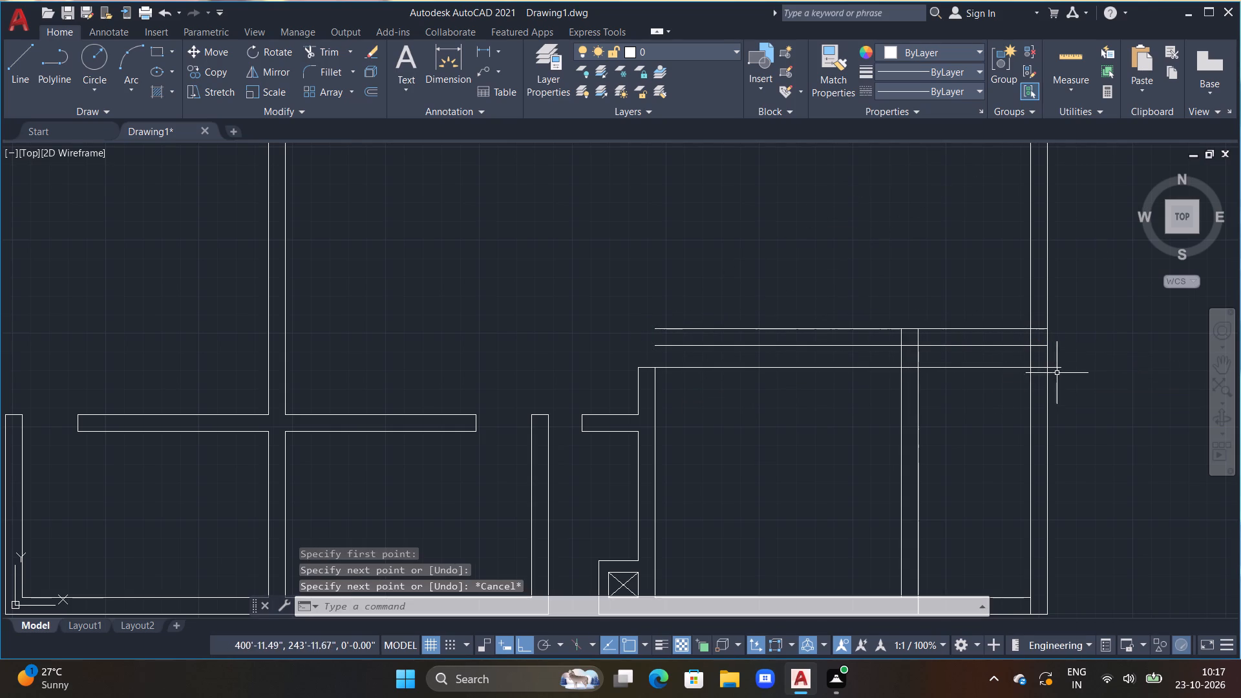
Delete the uppermost line of the southeast room's north wall.
click(869, 330)
key(Delete)
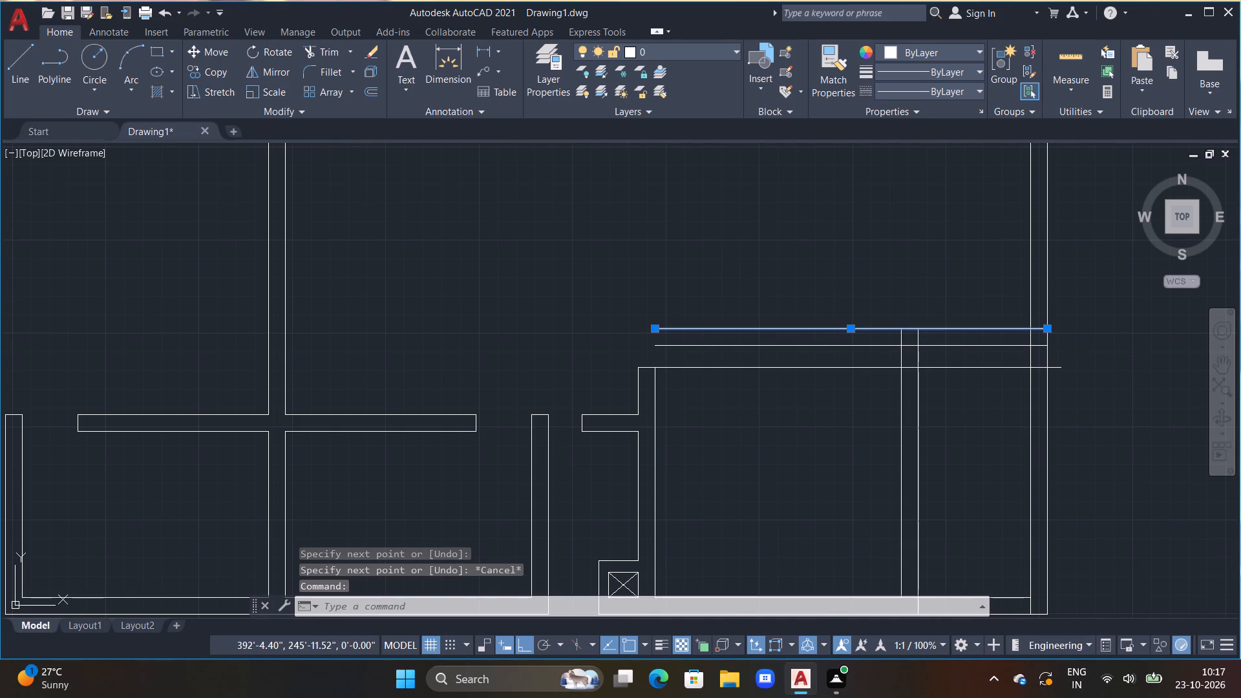
key(Escape)
key(Escape)
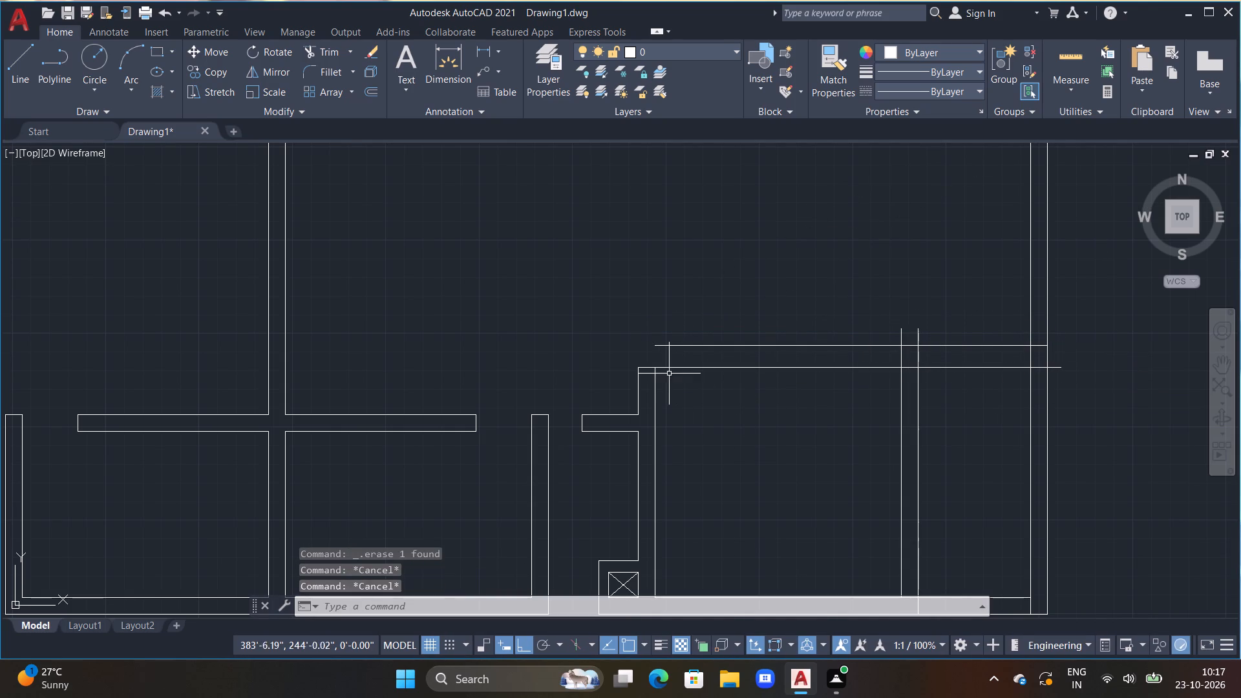
Draw a line from the west wall's top west corner 1' north, and east to the upper north wall line's west end.
scroll(663, 372, up, 1)
text(L)
key(space)
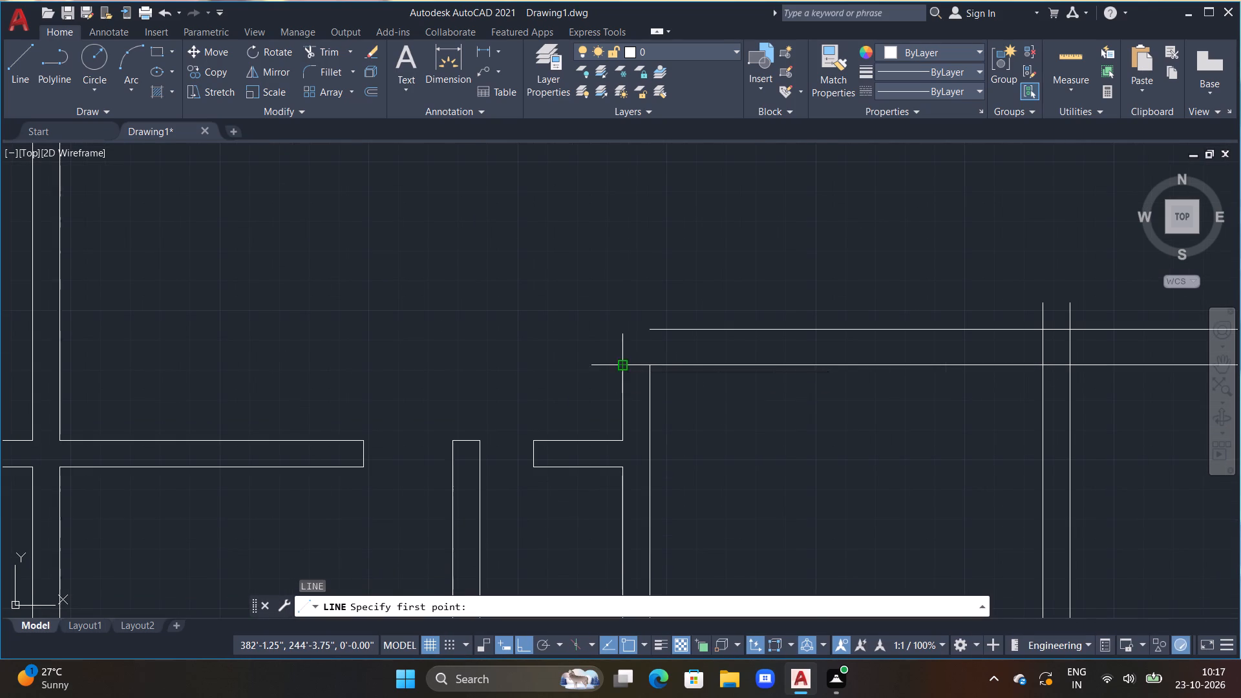
click(620, 365)
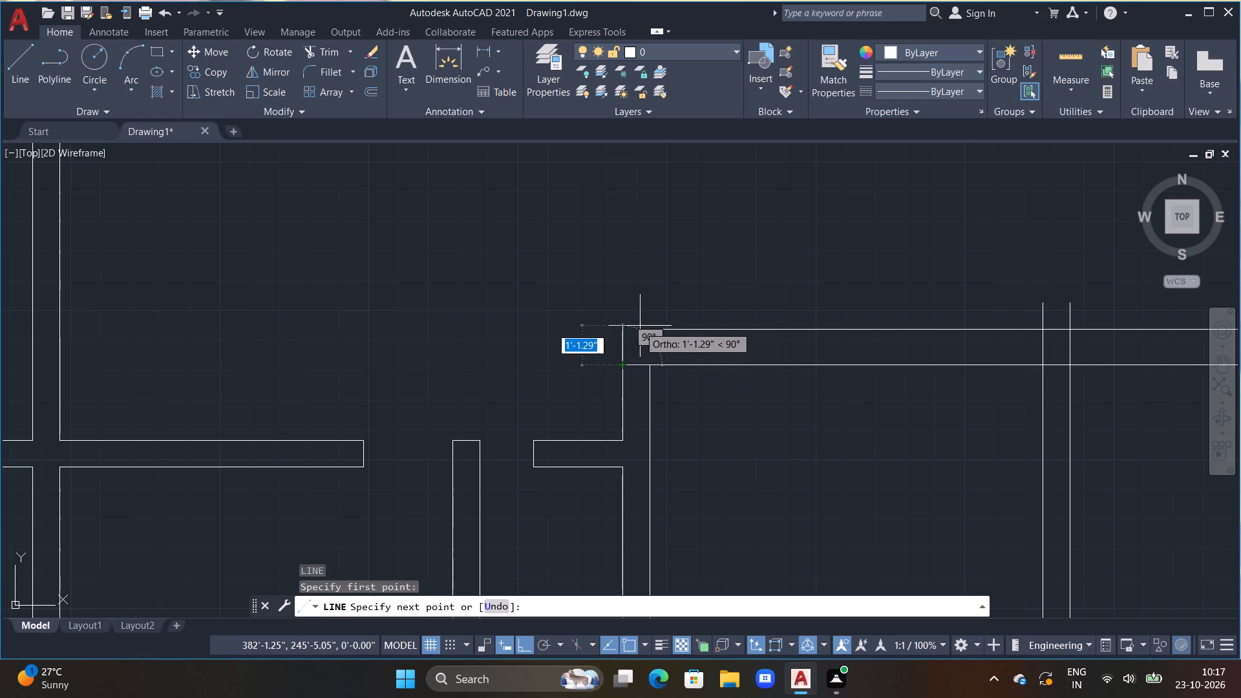
click(622, 331)
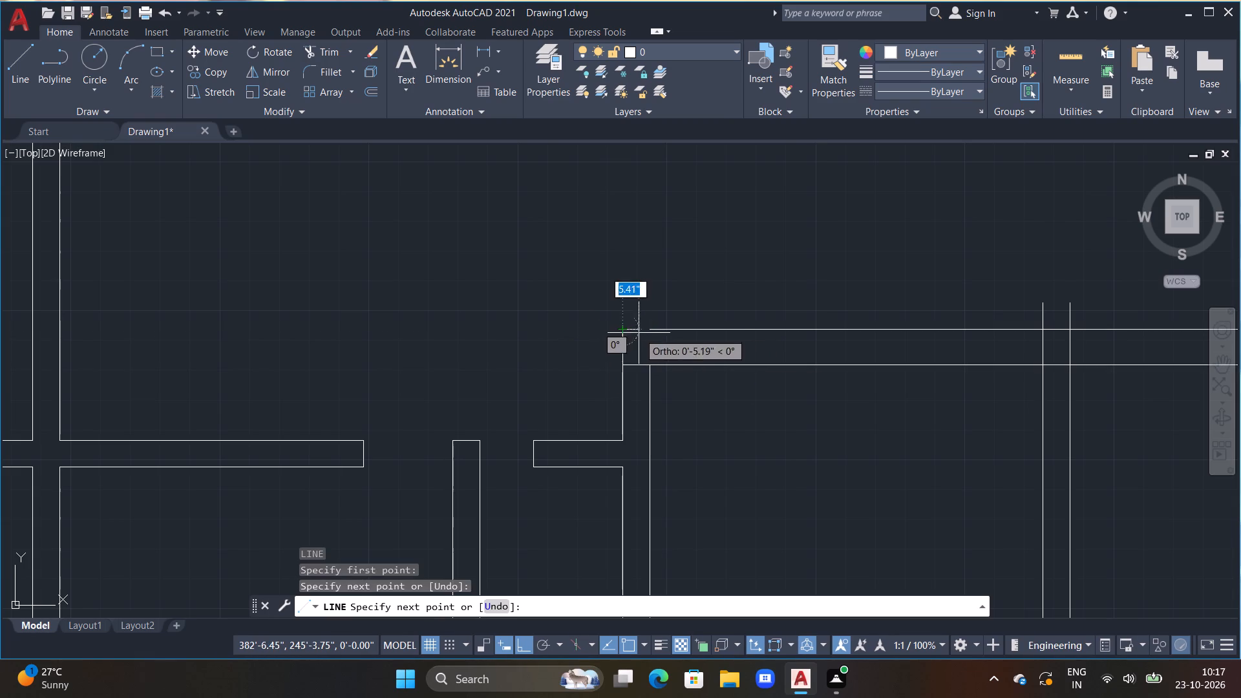
click(648, 328)
key(Escape)
Trim both partition line ends that project above the upper line of the southeast room's north wall.
scroll(678, 357, down, 1)
middle_drag(730, 355, 544, 248)
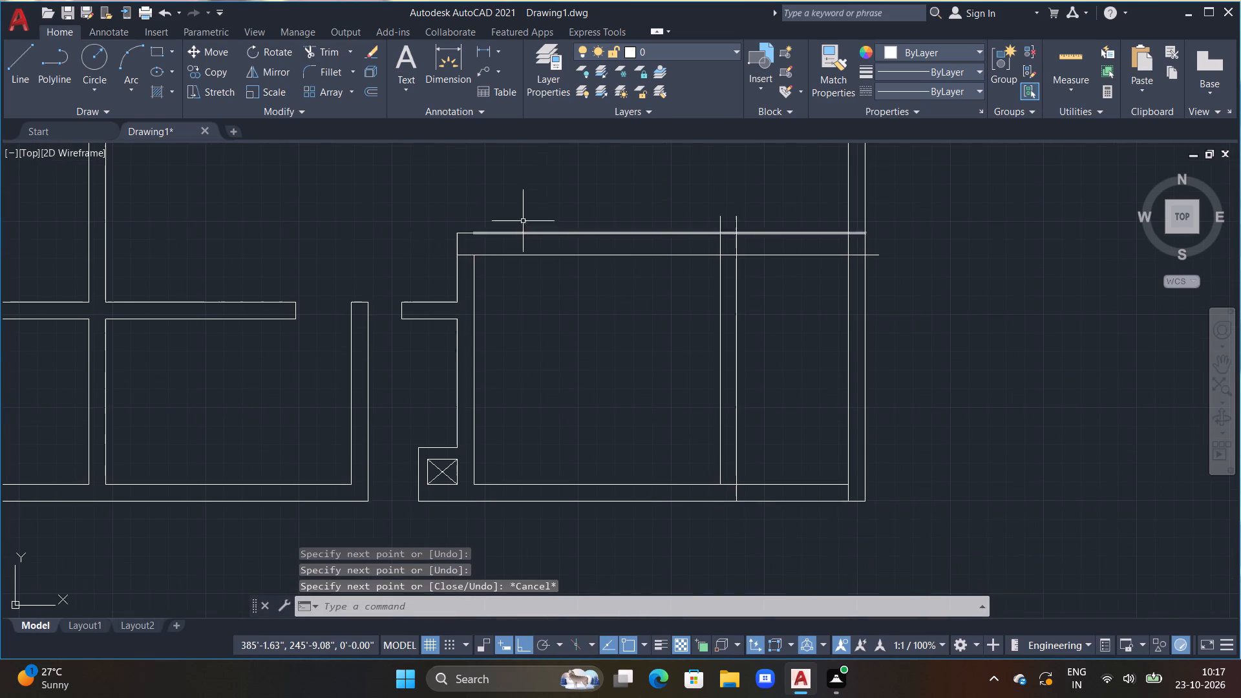
key(t)
key(r)
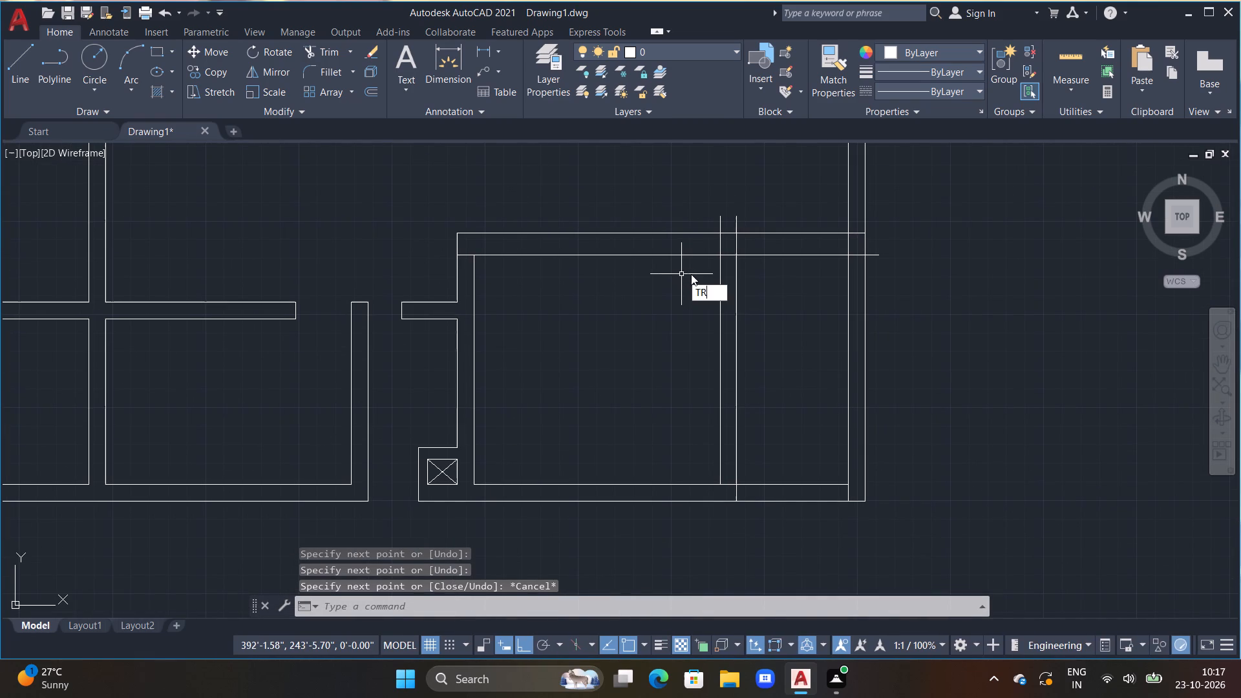
key(space)
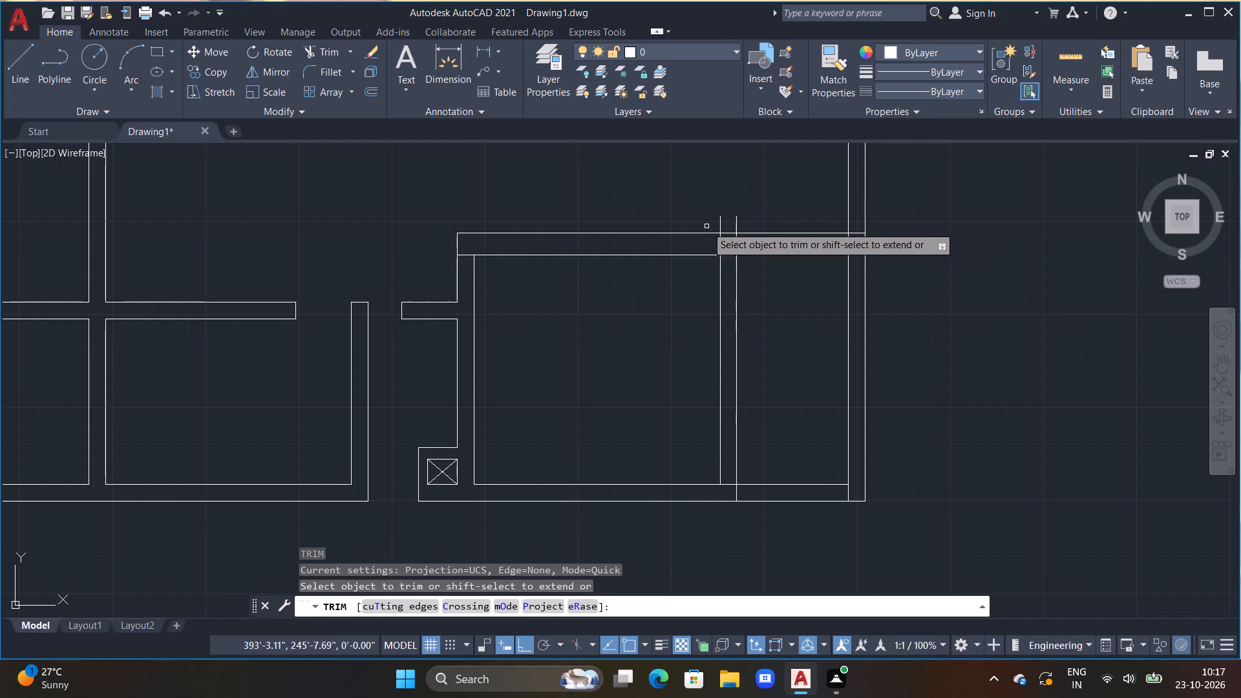
click(708, 227)
drag(722, 226, 767, 222)
double_click(736, 225)
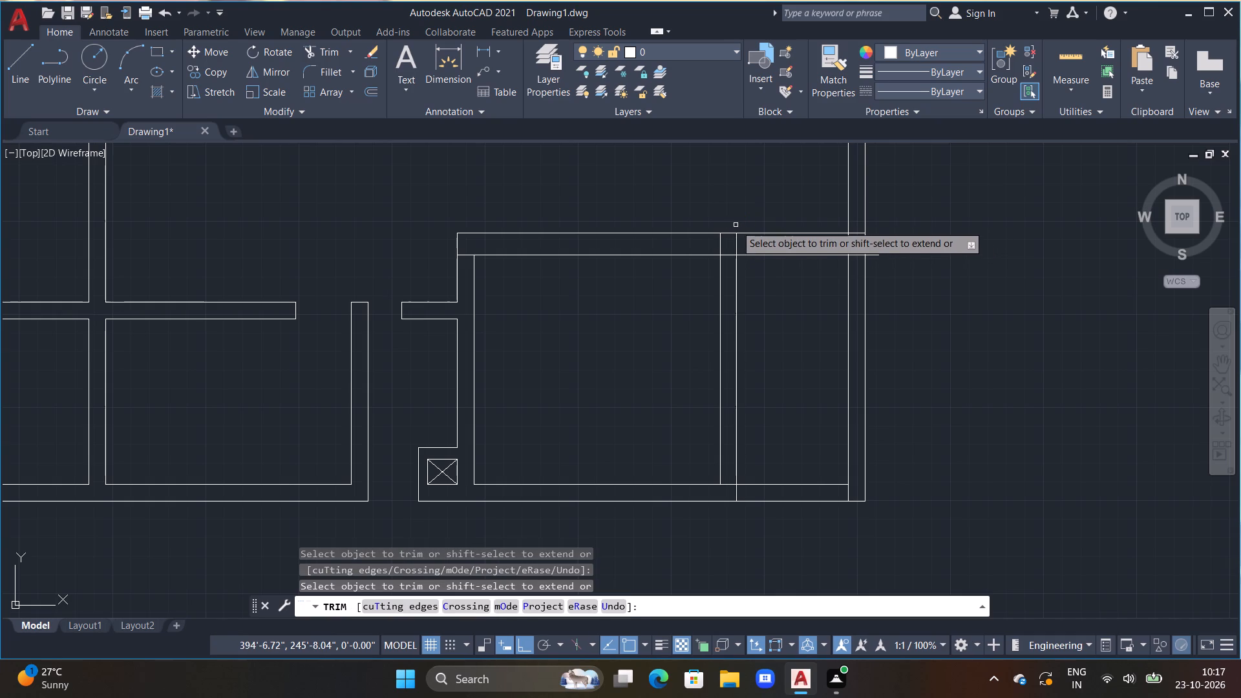
Trim the partition lines inside the north wall and the lower wall line between them to open the T-junction.
drag(711, 248, 736, 245)
drag(747, 245, 759, 248)
click(761, 248)
drag(734, 248, 753, 241)
drag(767, 236, 783, 229)
key(ctrl+z)
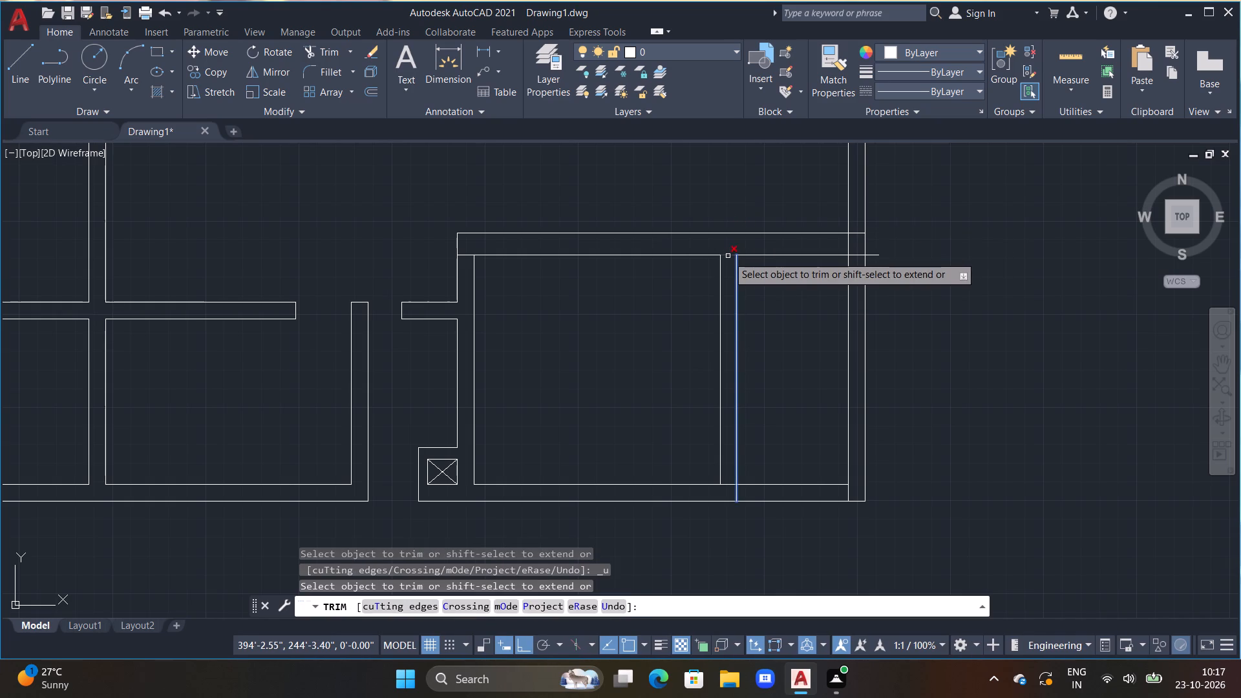
click(728, 256)
Trim the lower line's overhang beyond the east wall, and the upper north wall and inner east wall lines crossing inside their junction.
click(875, 254)
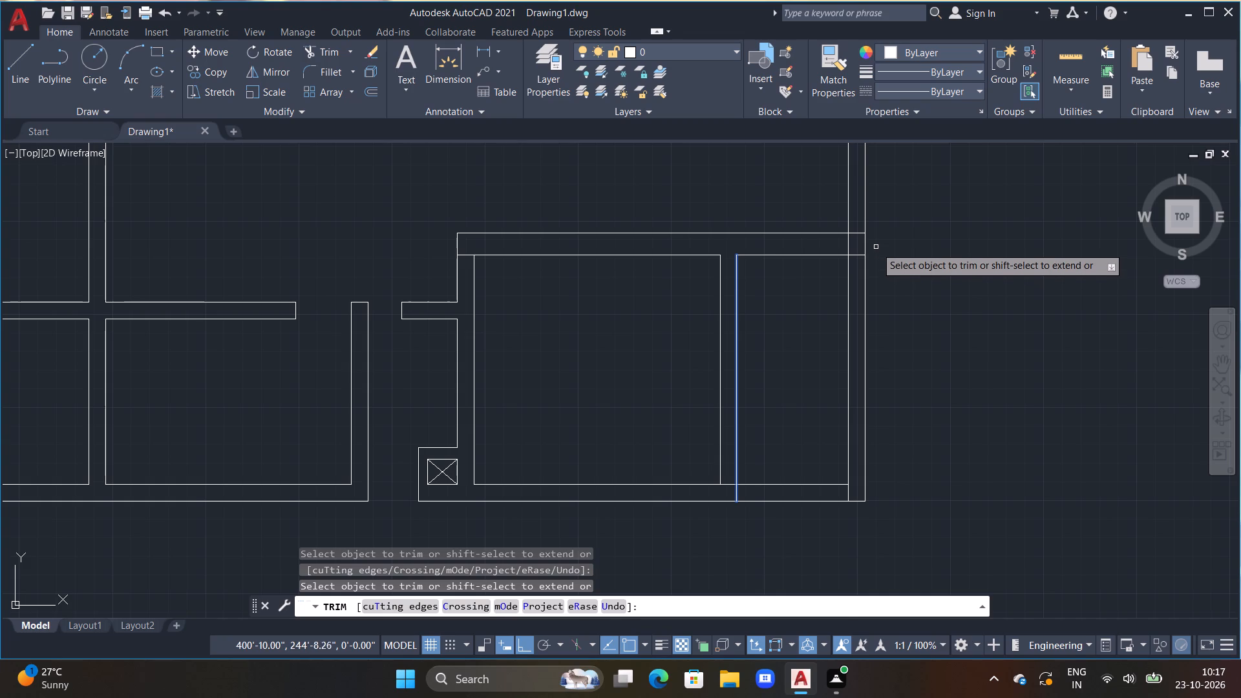
scroll(898, 274, down, 1)
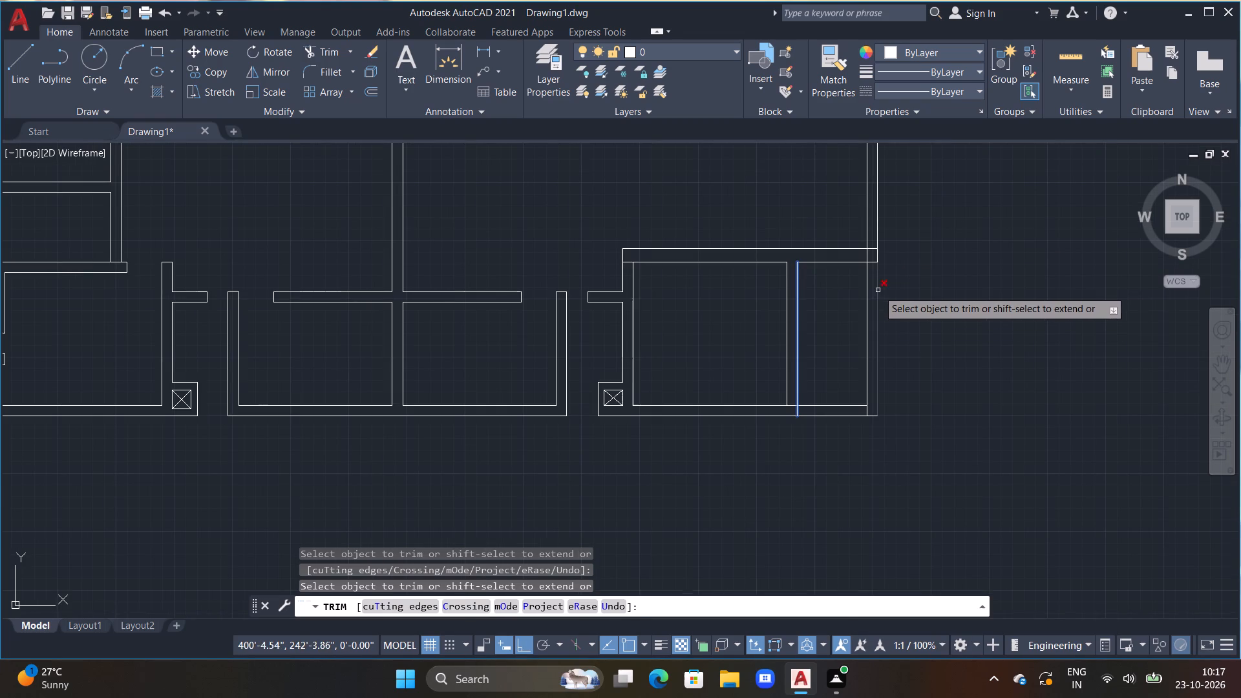
scroll(869, 271, up, 2)
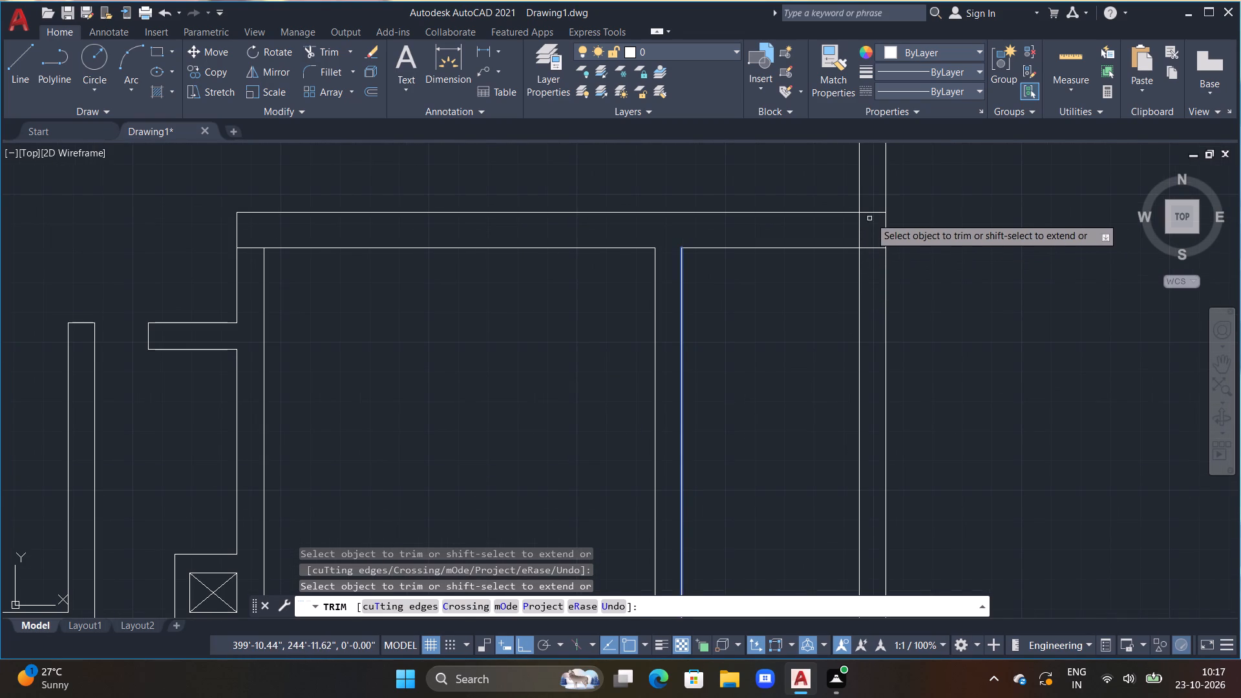
drag(870, 209, 869, 210)
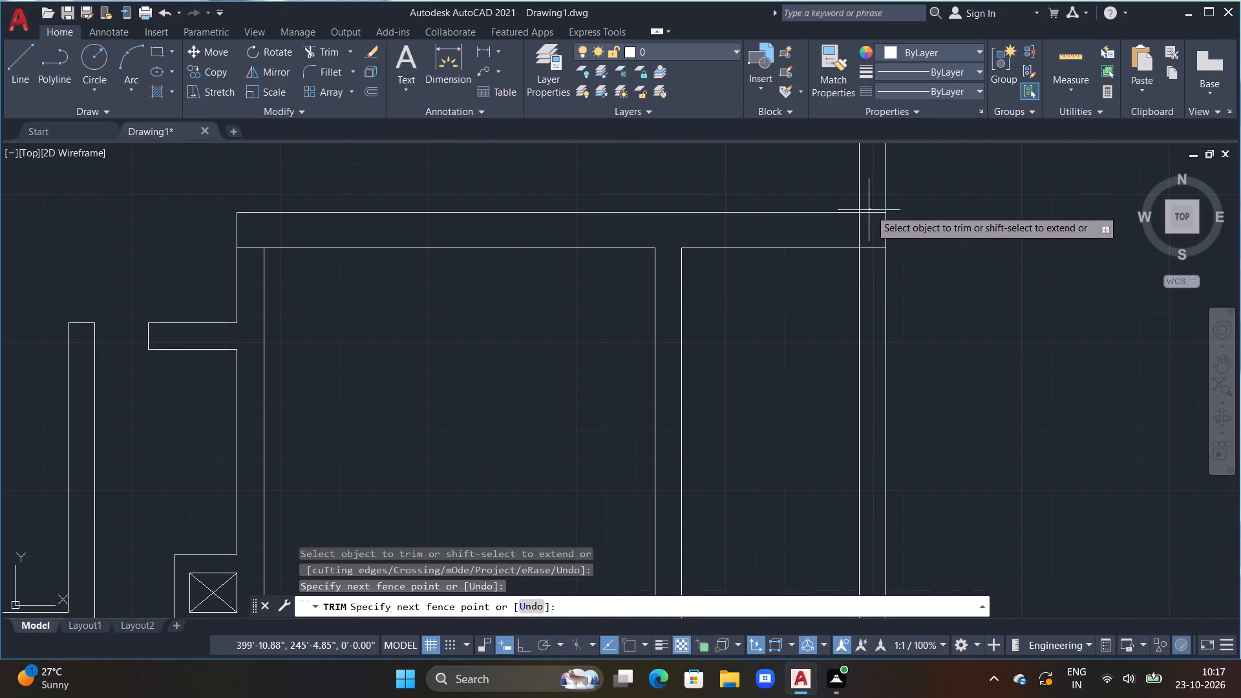
drag(869, 210, 864, 217)
click(854, 228)
scroll(853, 232, down, 1)
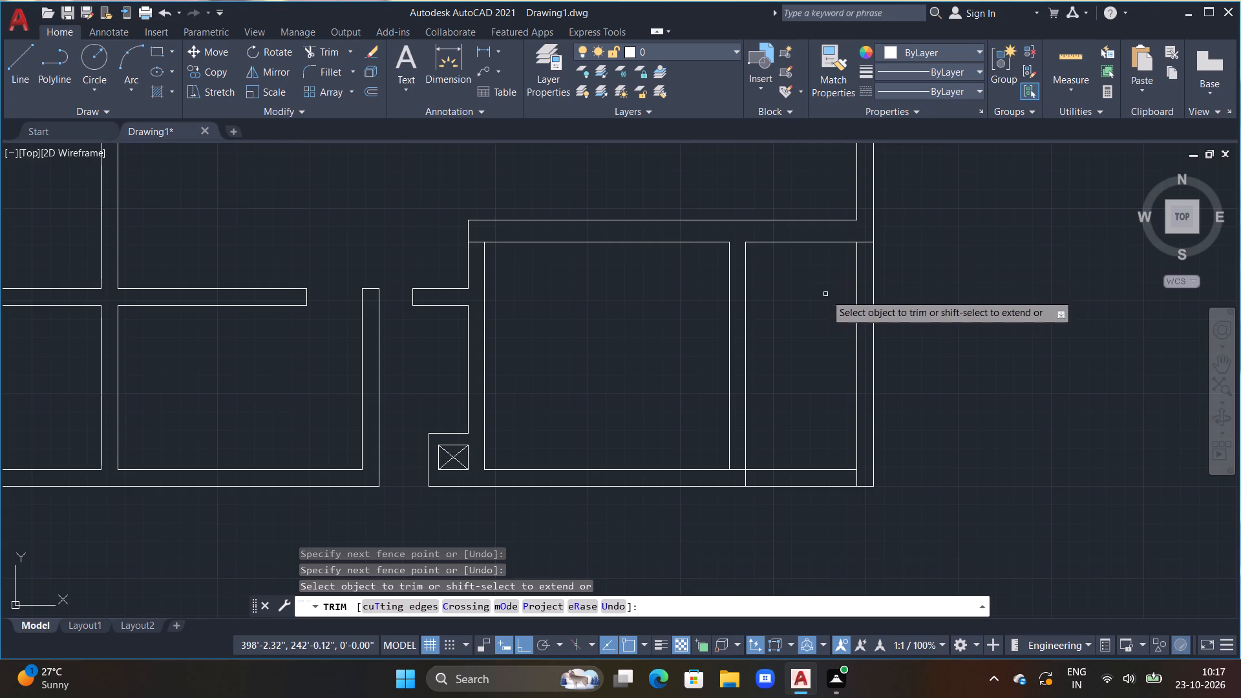
middle_drag(825, 295, 821, 259)
middle_drag(665, 308, 695, 363)
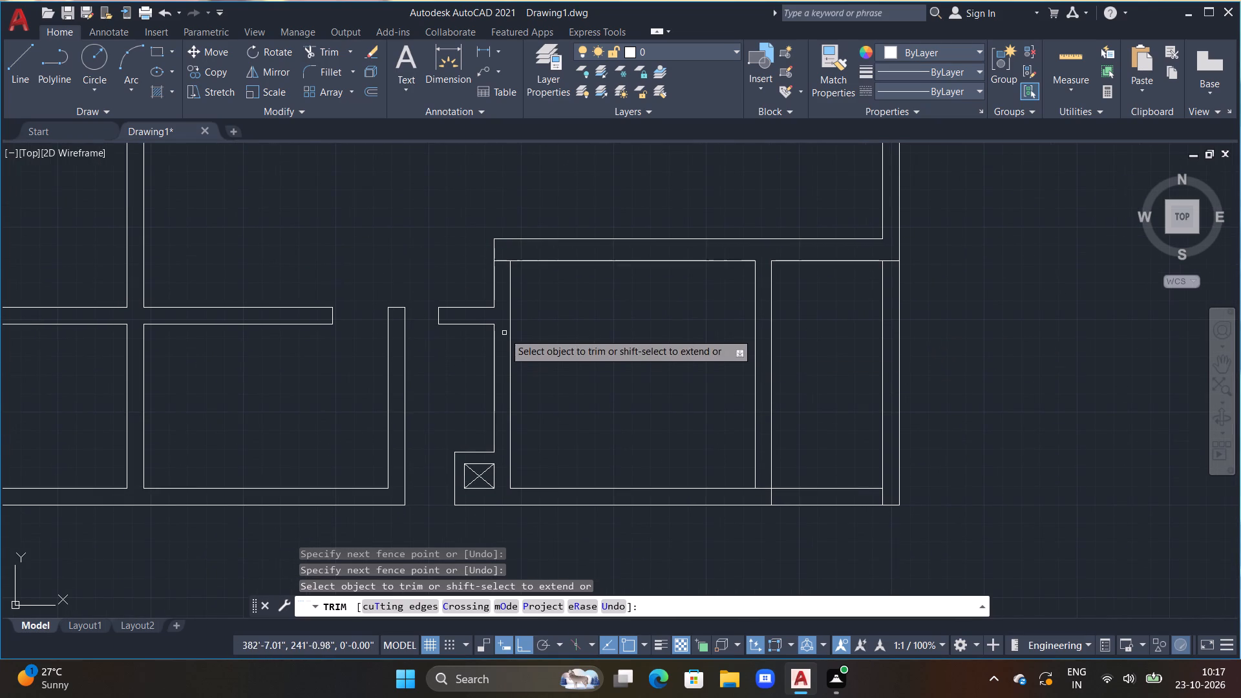
key(Escape)
key(Escape)
key(Escape)
key(Escape)
key(Escape)
key(Escape)
key(Escape)
key(Escape)
key(Escape)
key(Escape)
key(Escape)
key(Escape)
key(Escape)
key(Escape)
key(Escape)
key(Escape)
key(Escape)
key(Escape)
key(Escape)
key(Escape)
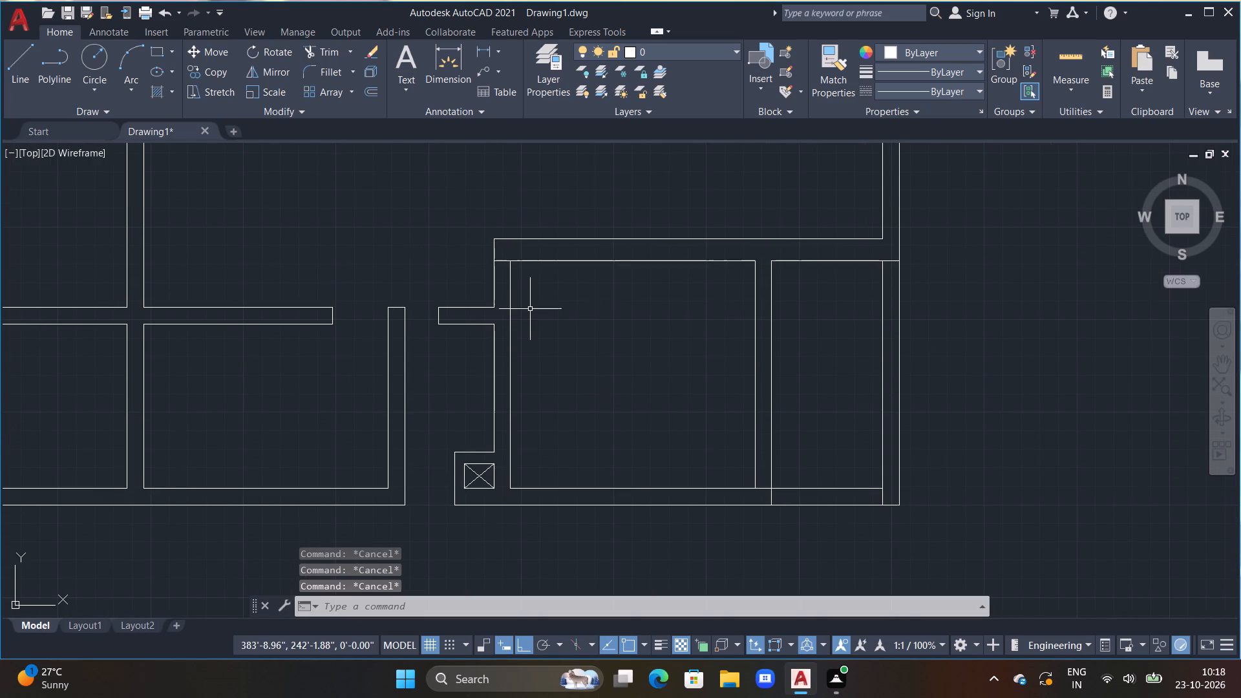
Extend the inner line of the southeast room's west wall north to the upper line of the north wall.
key(e)
key(x)
key(space)
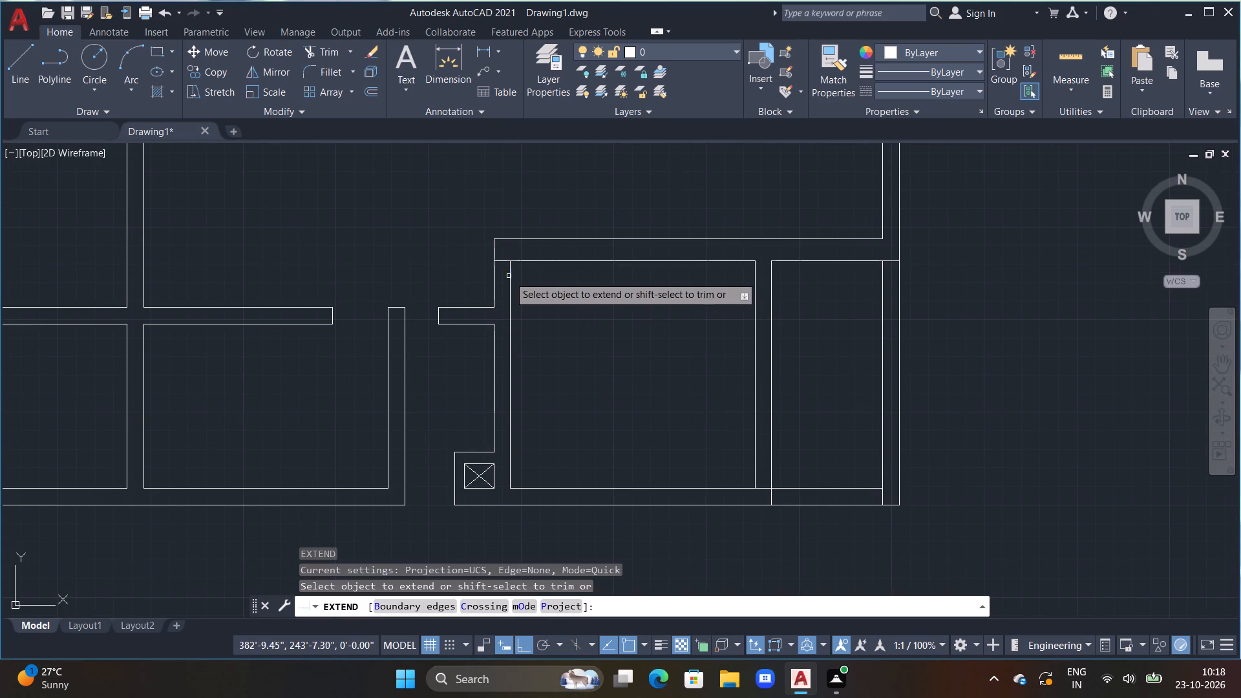
click(511, 275)
key(Escape)
key(Escape)
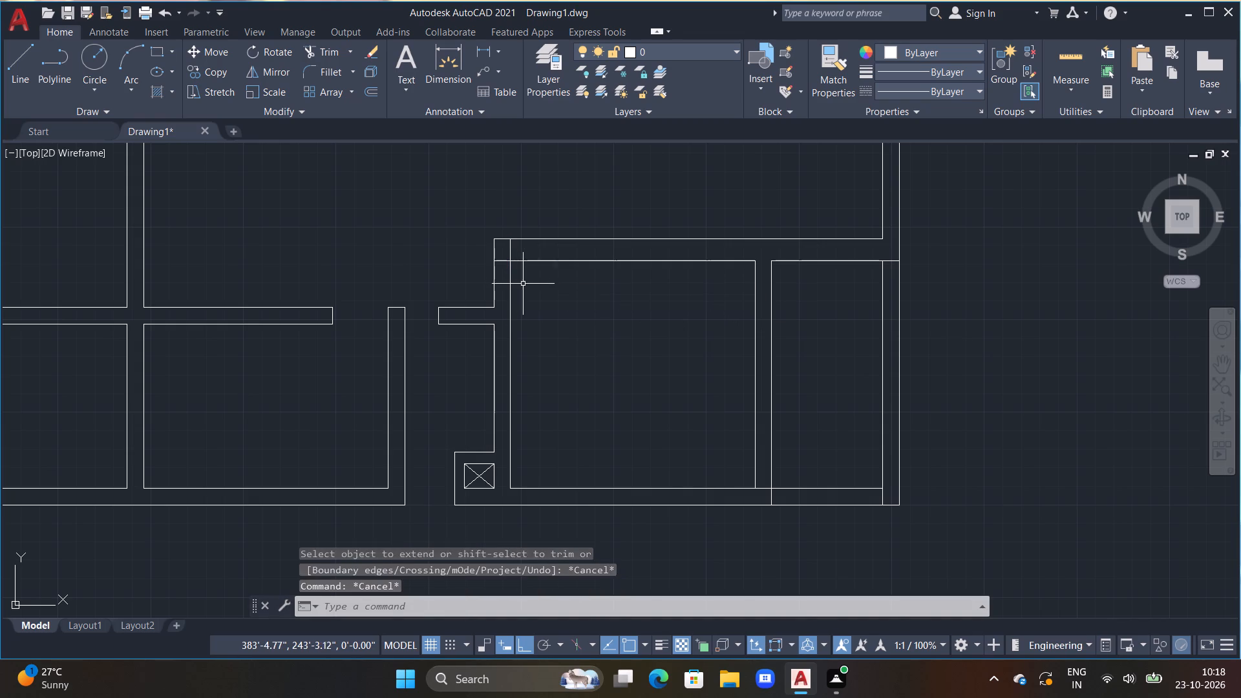
Offset the inner line of the southeast room's west wall 2'6" to the east.
key(Escape)
key(Escape)
text(OFF 2'6")
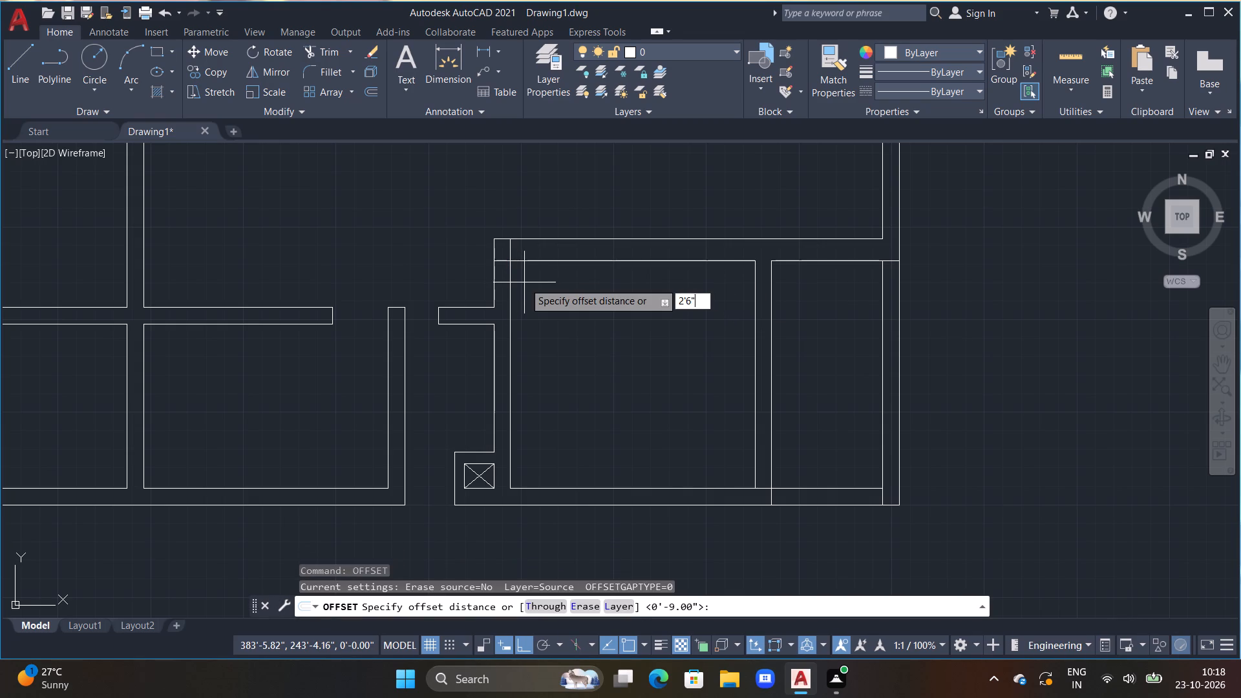
key(Return)
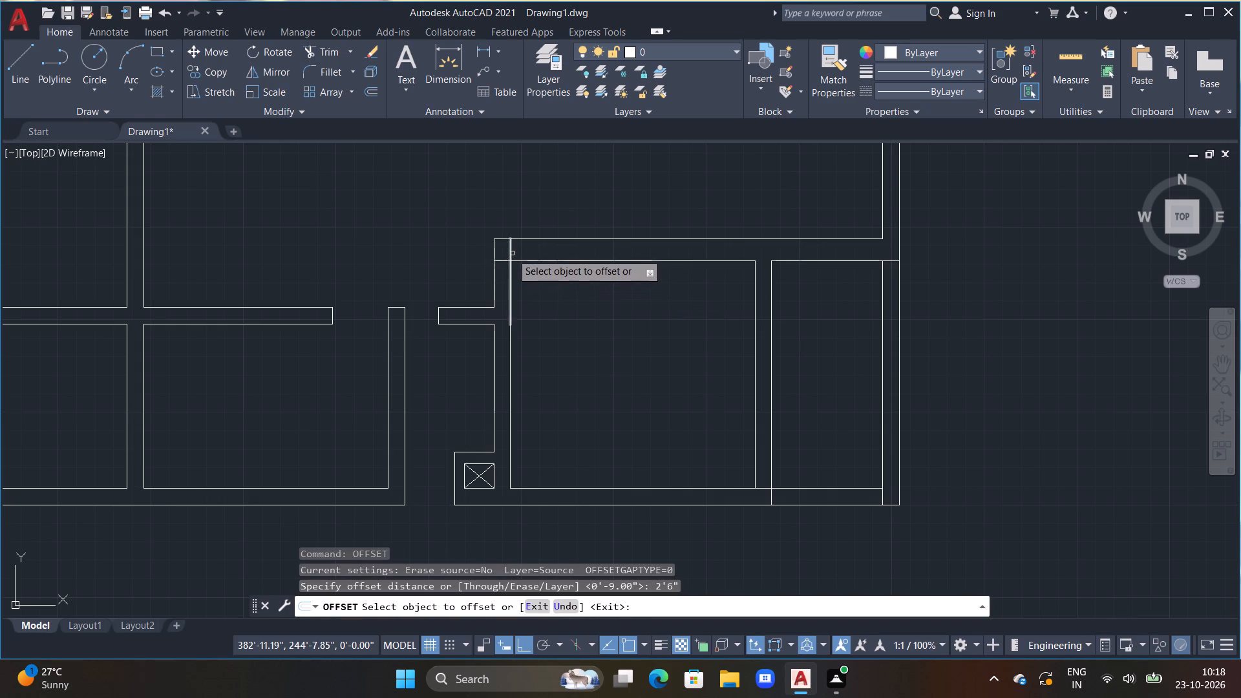
click(511, 253)
click(599, 262)
key(Escape)
Trim the north wall lines between the west wall and the offset line into an opening, and the line crossing the west wall's end.
key(t)
key(r)
key(space)
key(r)
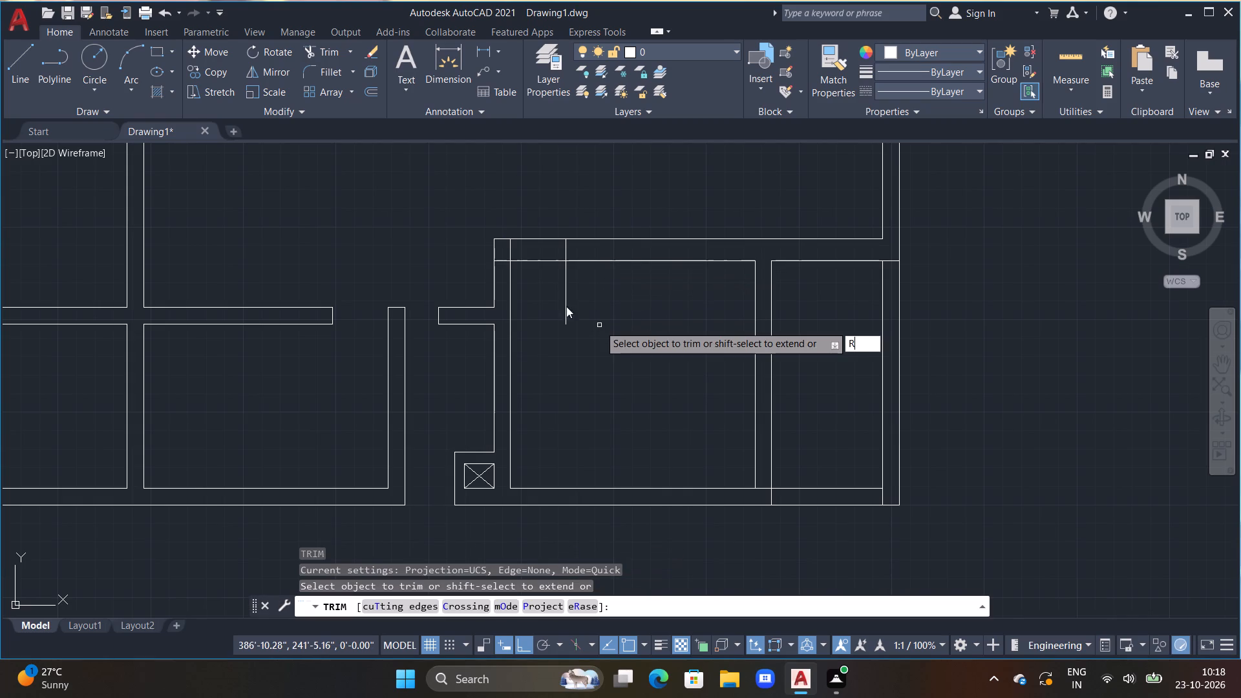
drag(522, 231, 577, 302)
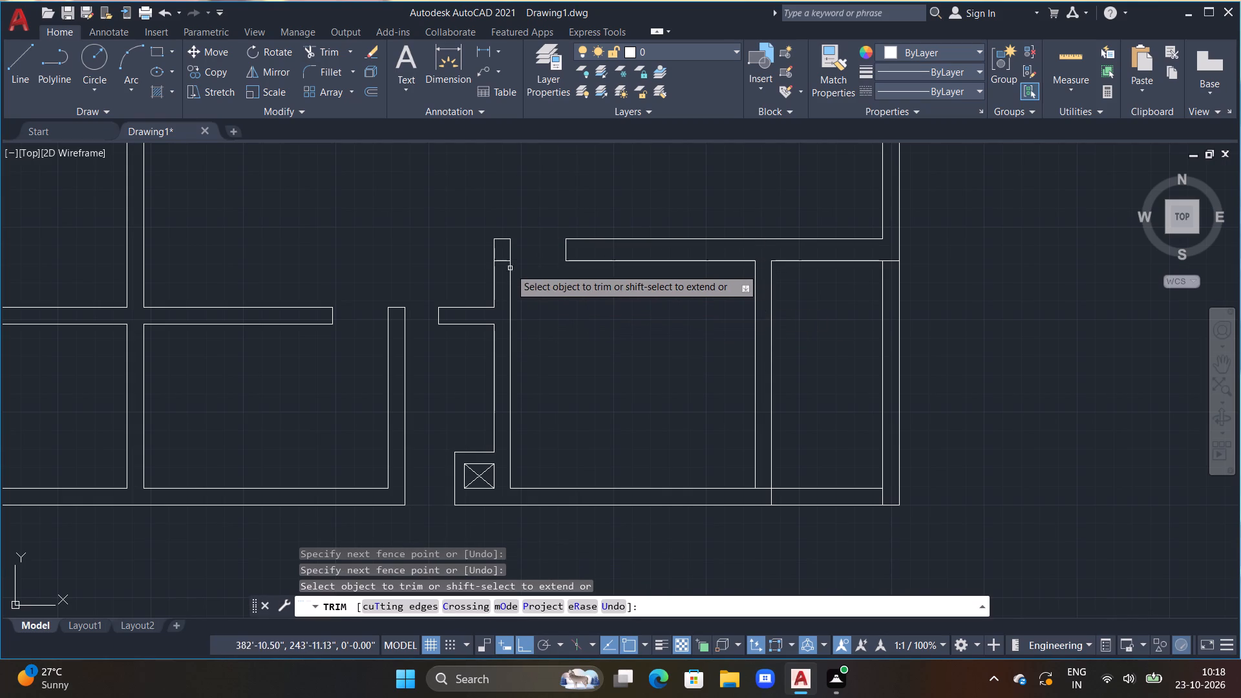
click(504, 262)
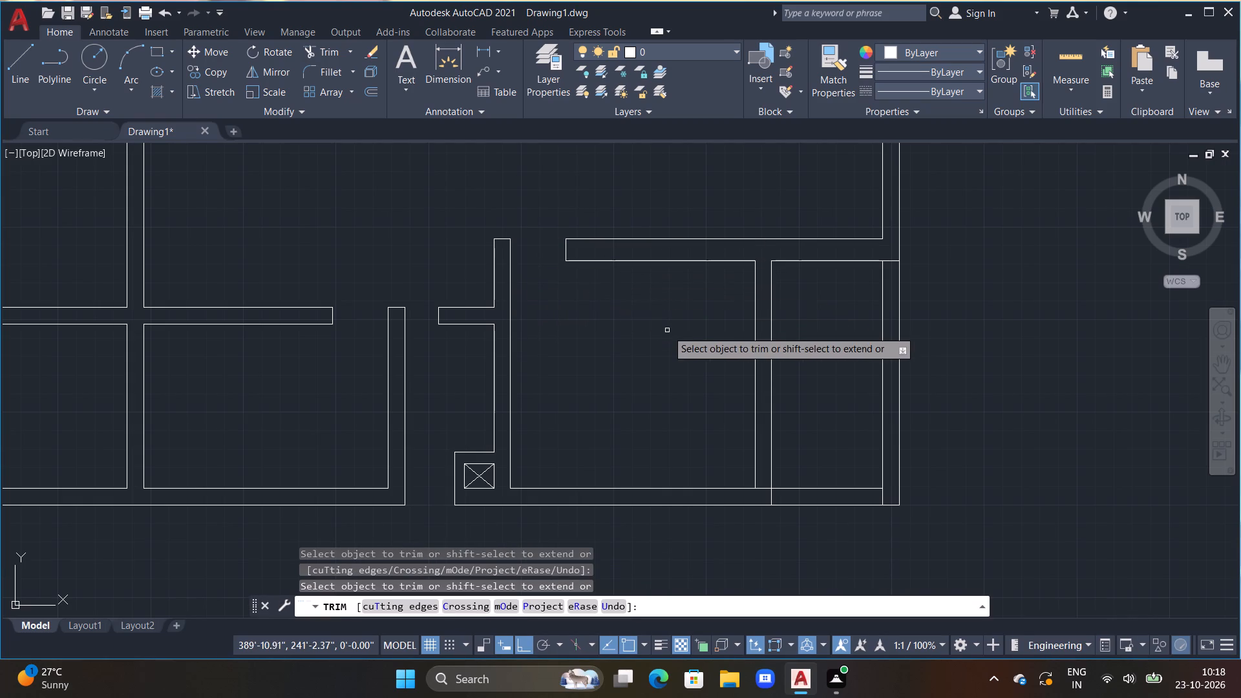
scroll(668, 330, down, 1)
middle_drag(668, 330, 563, 319)
middle_drag(571, 345, 566, 302)
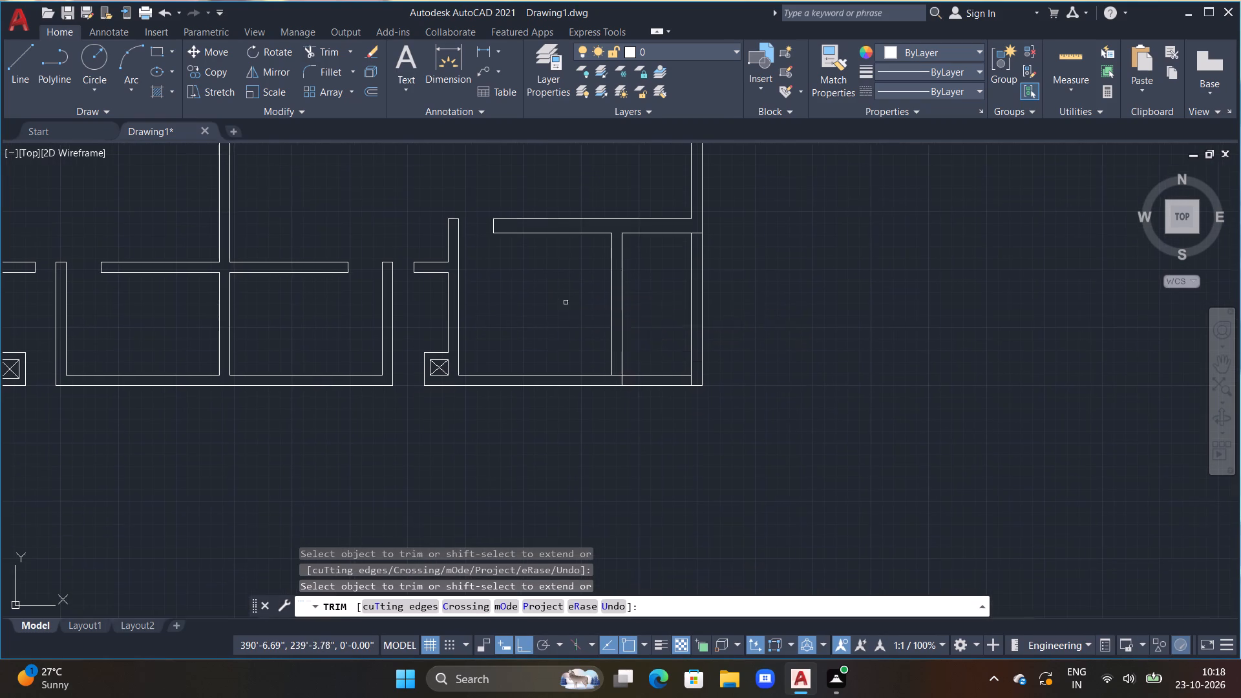
key(Escape)
key(Escape)
key(Escape)
key(Escape)
key(Escape)
key(Escape)
key(Escape)
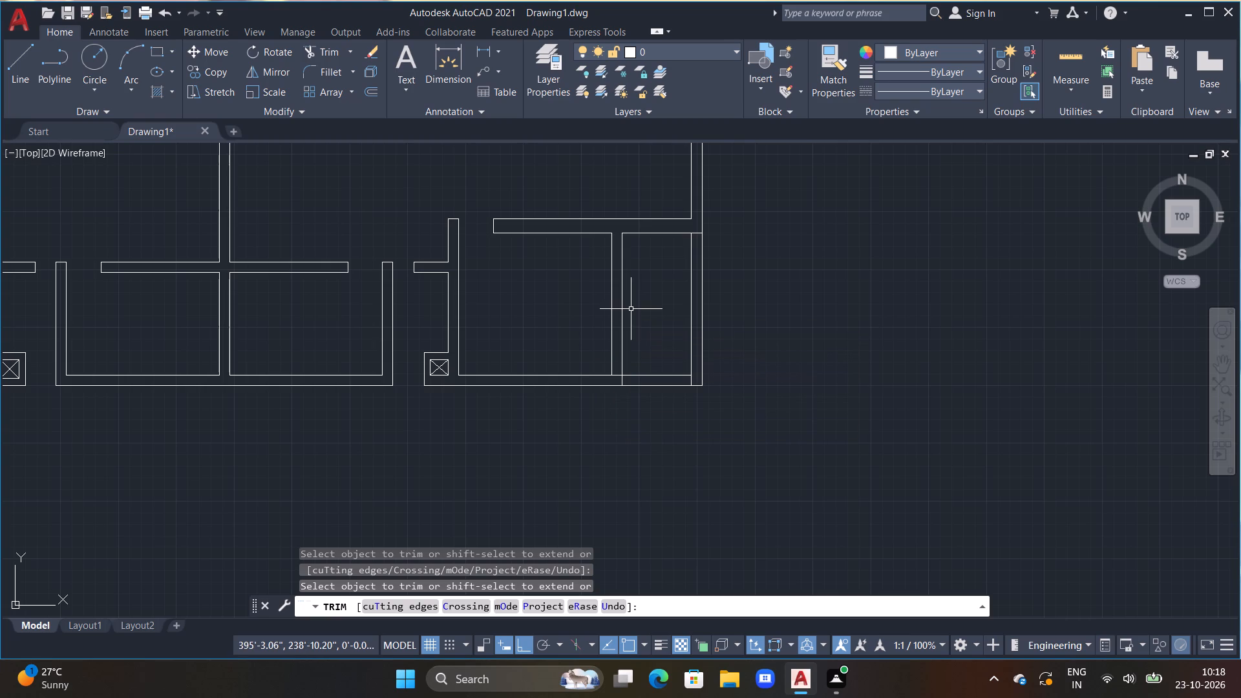
Offset the lower north wall line of the small east room 6'7" south, and offset that copy another 9" south.
text(OFF)
key(space)
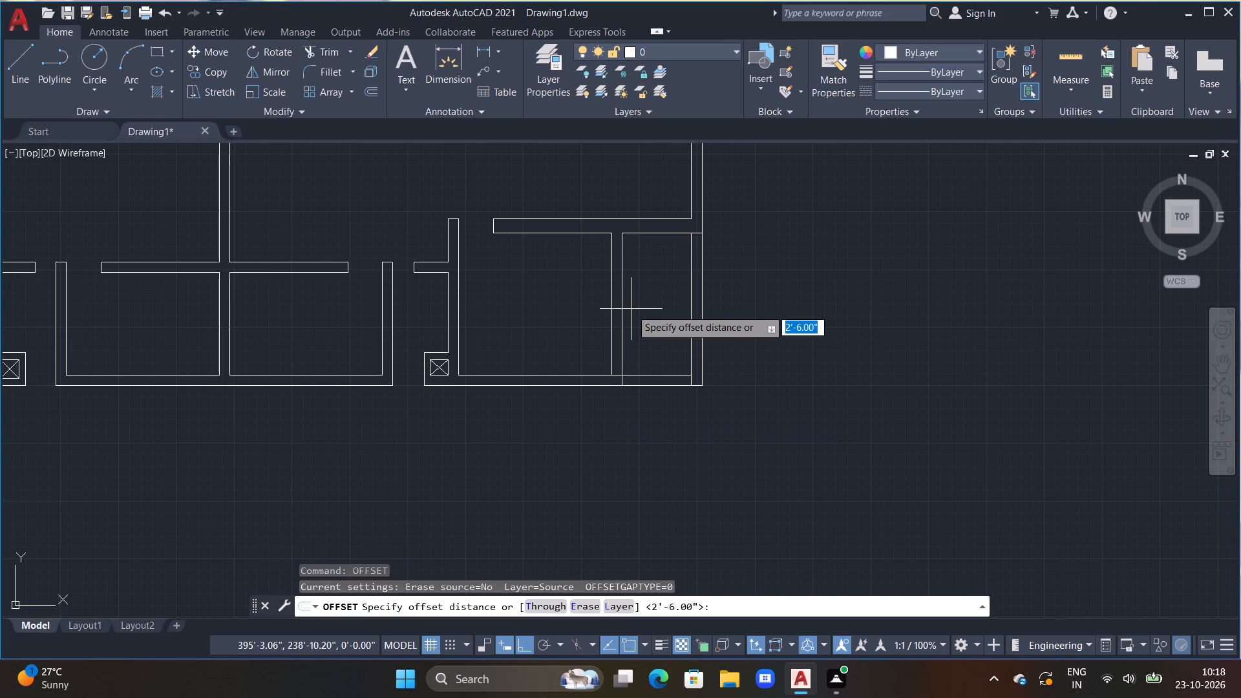
text(6'7")
key(Return)
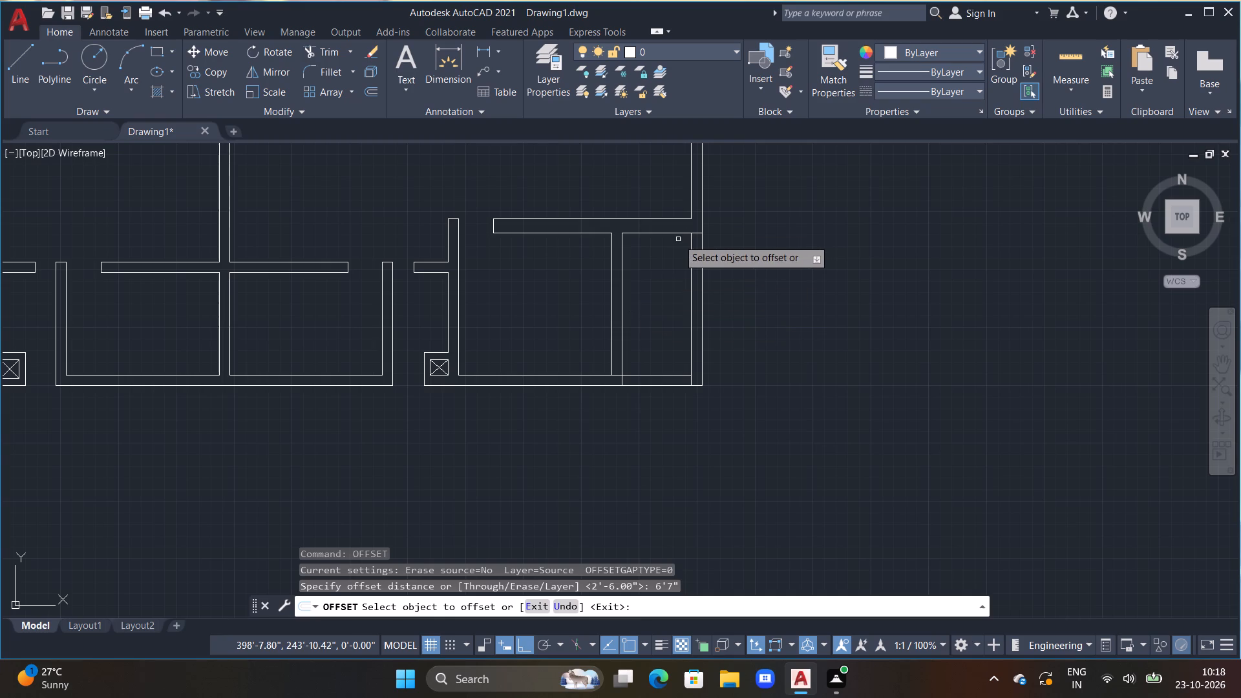
click(674, 234)
double_click(667, 325)
click(667, 325)
drag(667, 326, 669, 334)
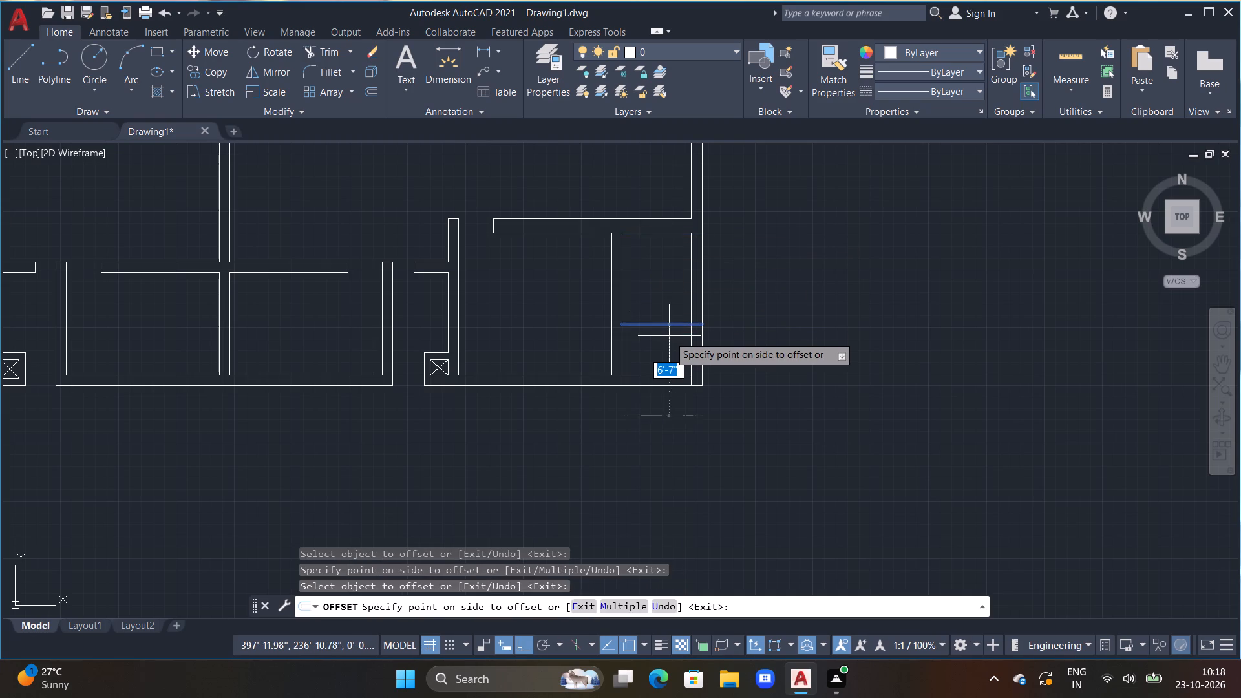
text(9")
key(Return)
scroll(695, 369, down, 3)
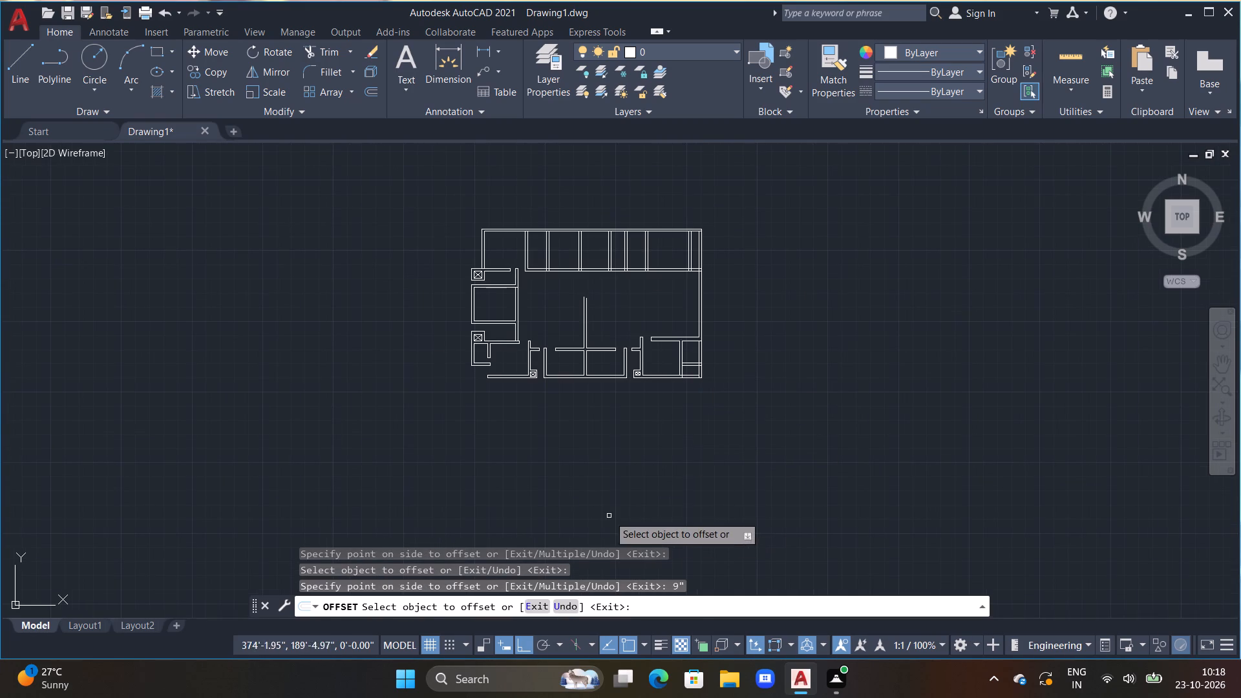
scroll(507, 382, up, 2)
middle_drag(509, 388, 489, 396)
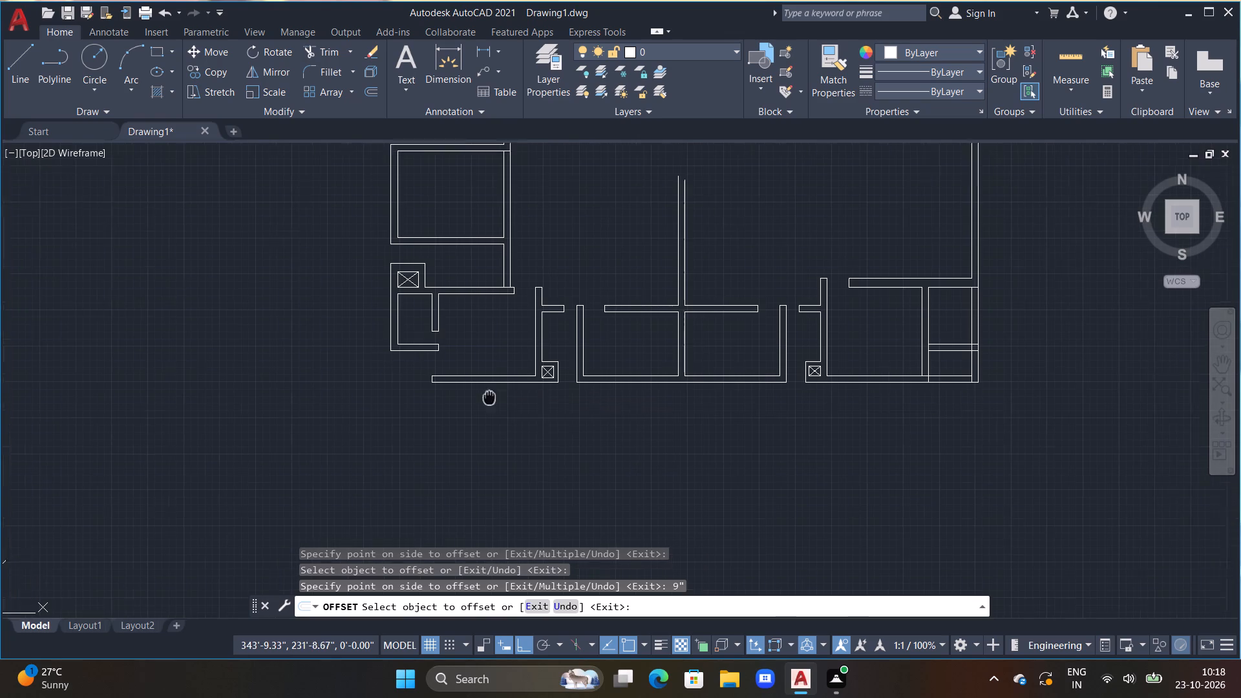
middle_drag(489, 396, 451, 403)
key(Escape)
key(Escape)
key(Escape)
key(Escape)
key(Escape)
key(Escape)
key(Escape)
key(Escape)
key(Escape)
key(Escape)
key(Escape)
key(Escape)
Trim away the south and east wall lines beyond the small east room's new south wall, including the leftover corner piece.
key(t)
text(R)
key(space)
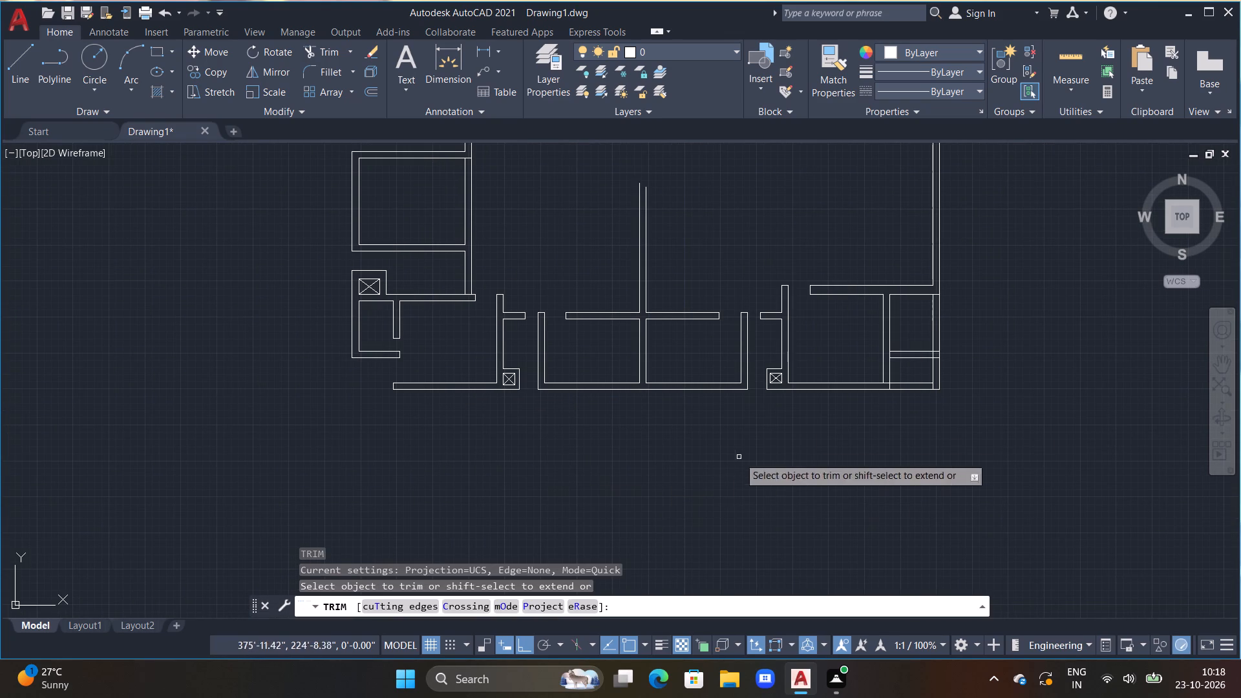
drag(907, 377, 933, 417)
drag(923, 386, 975, 354)
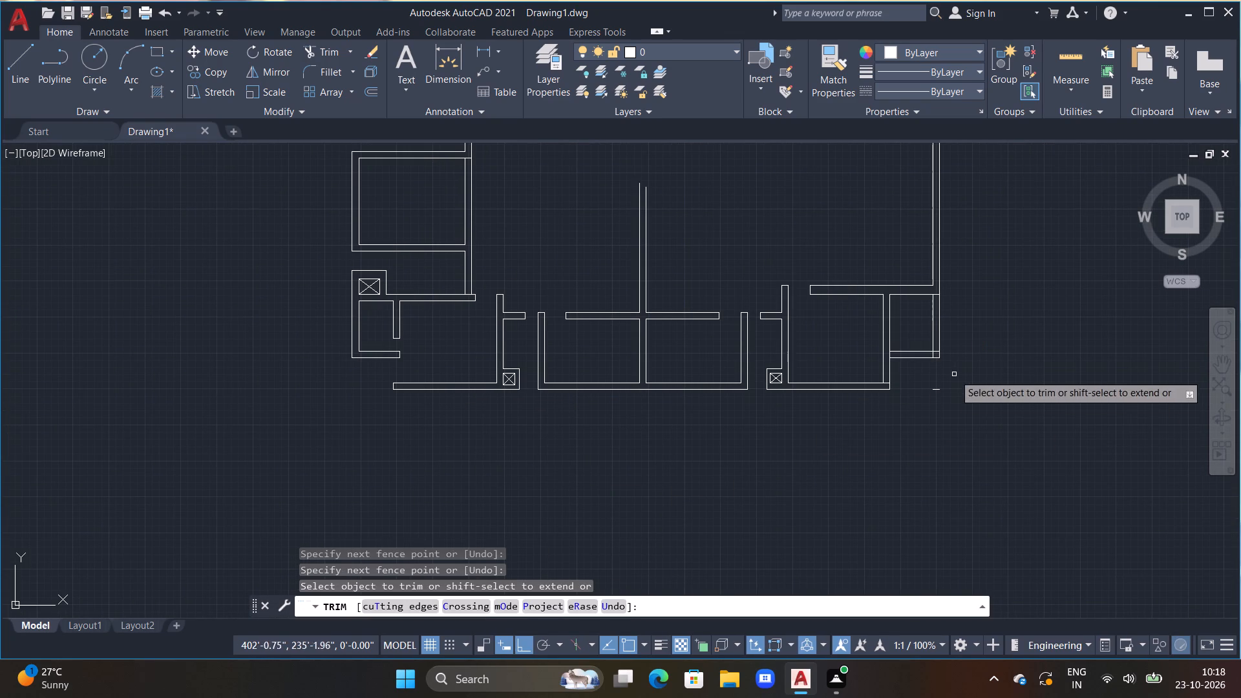
drag(937, 383, 939, 412)
click(939, 412)
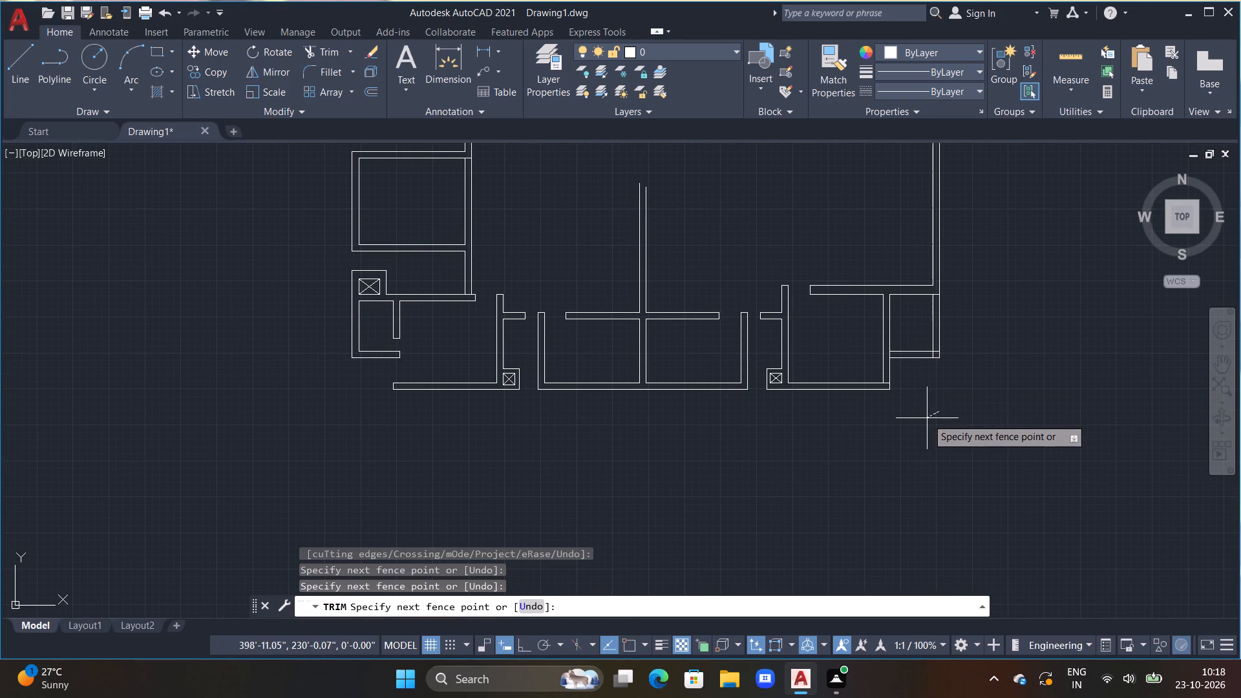
click(928, 418)
scroll(888, 385, up, 4)
click(856, 378)
scroll(864, 377, down, 2)
middle_drag(902, 398, 812, 438)
scroll(805, 454, down, 1)
middle_drag(808, 439, 789, 452)
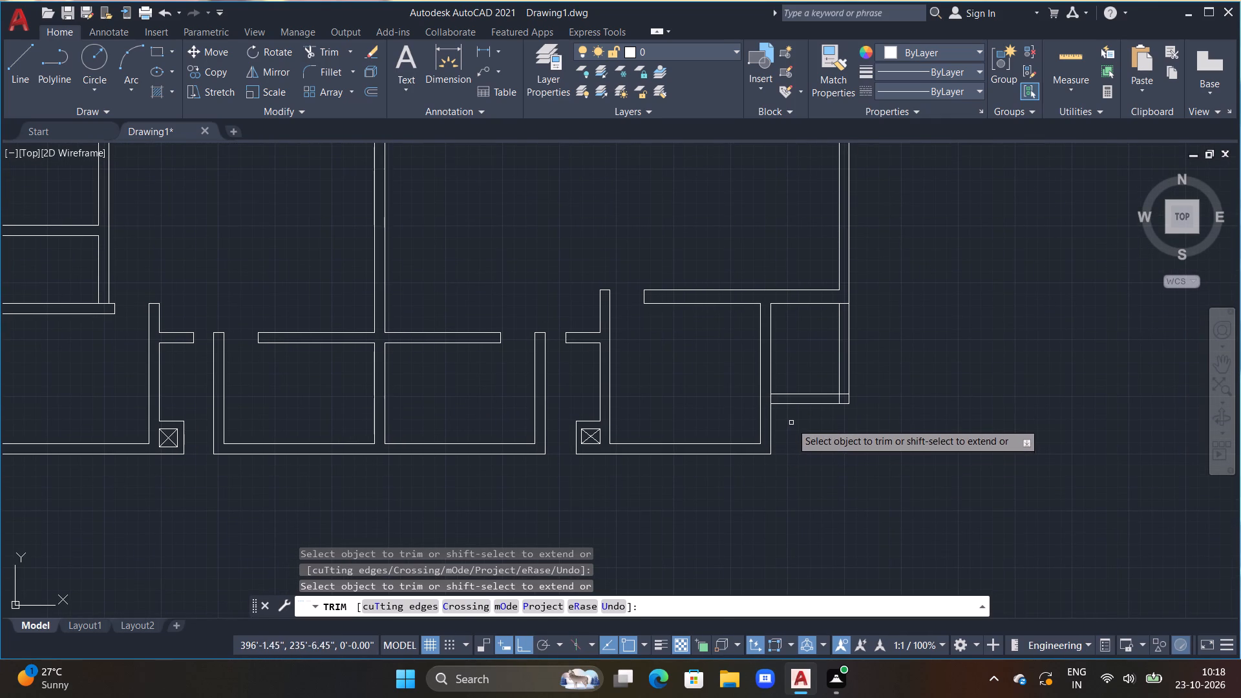
Trim the lines crossing inside the southeast corner of the small east room's walls.
scroll(810, 405, up, 1)
scroll(869, 394, up, 1)
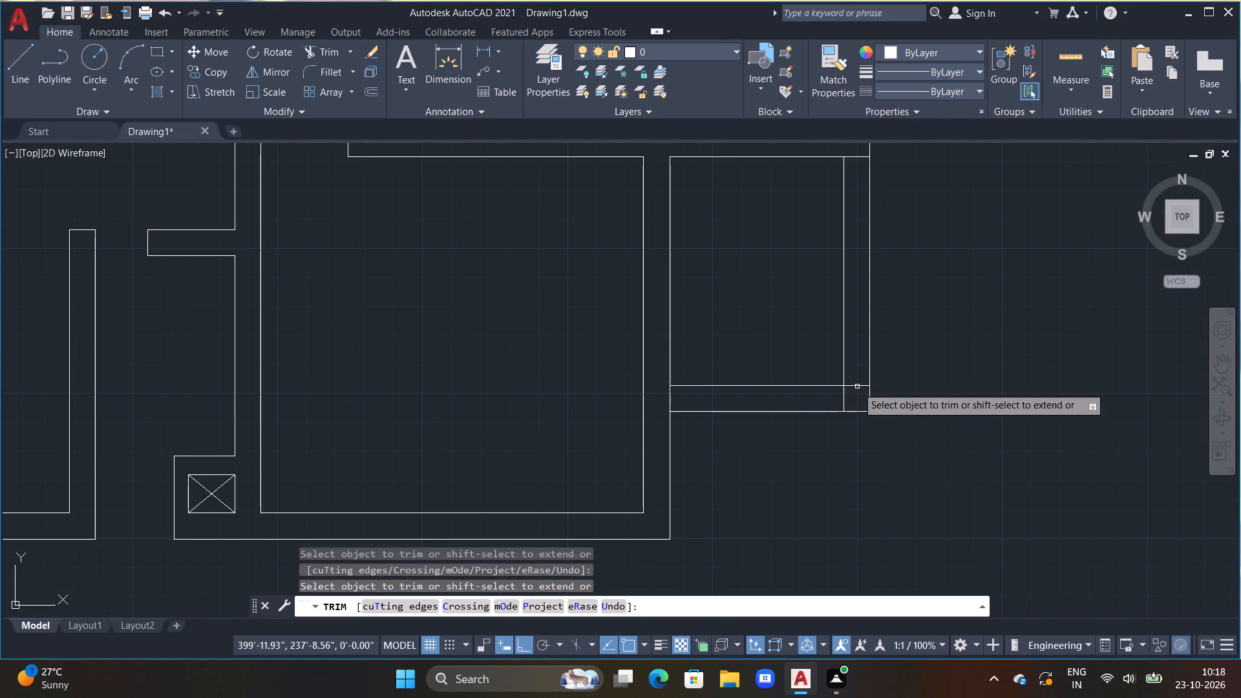
drag(856, 385, 838, 402)
double_click(838, 403)
click(859, 386)
scroll(844, 418, down, 1)
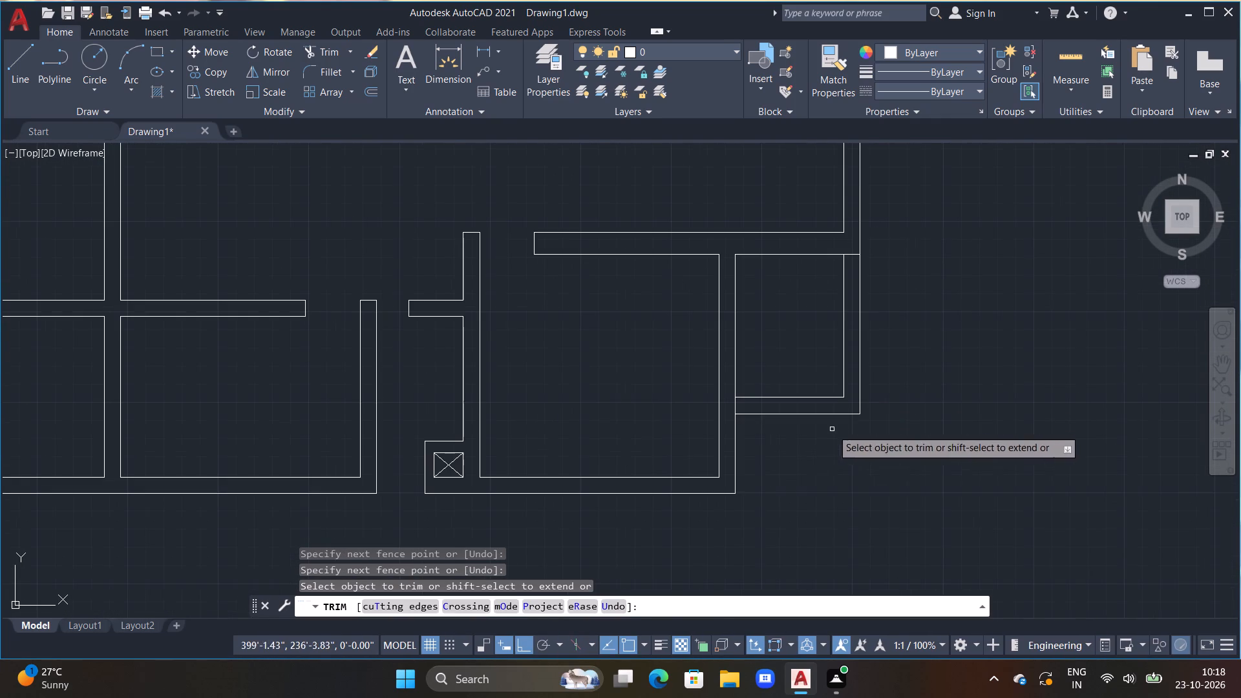
key(Escape)
key(Escape)
key(Escape)
key(Escape)
key(Escape)
key(Escape)
Extend the small room's two south wall lines west to the partition's west line, and that line down to the outer south wall line.
text(EX)
key(space)
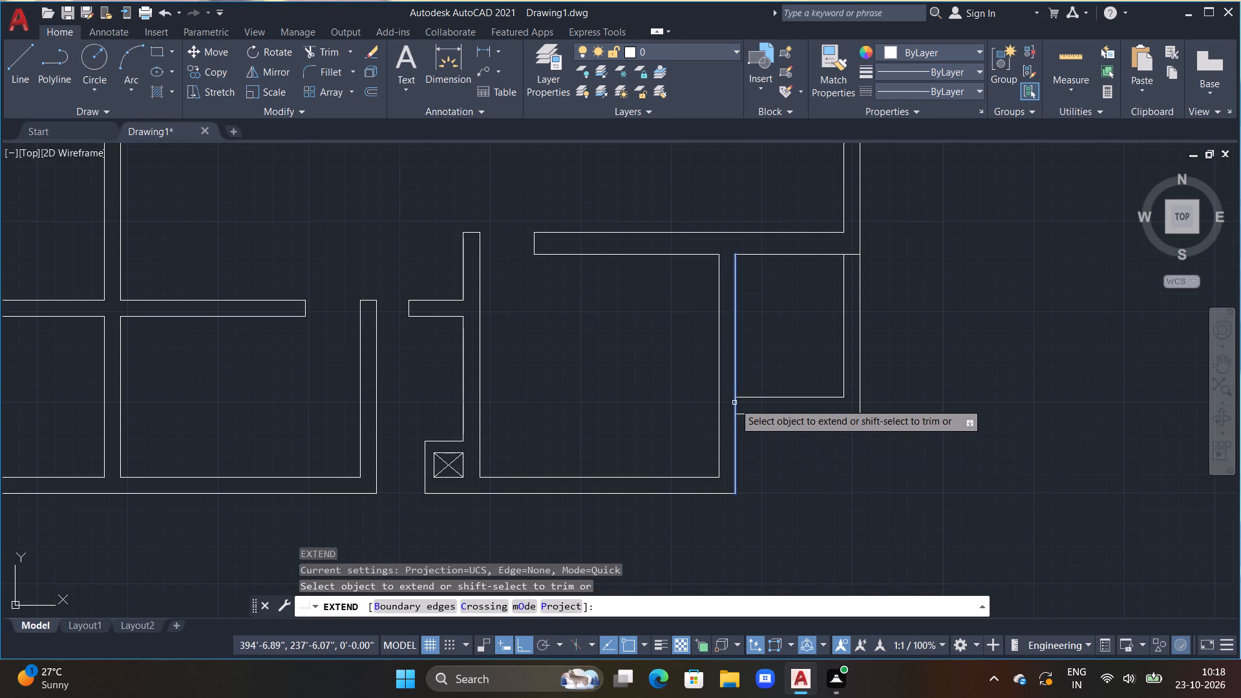
click(746, 414)
click(745, 398)
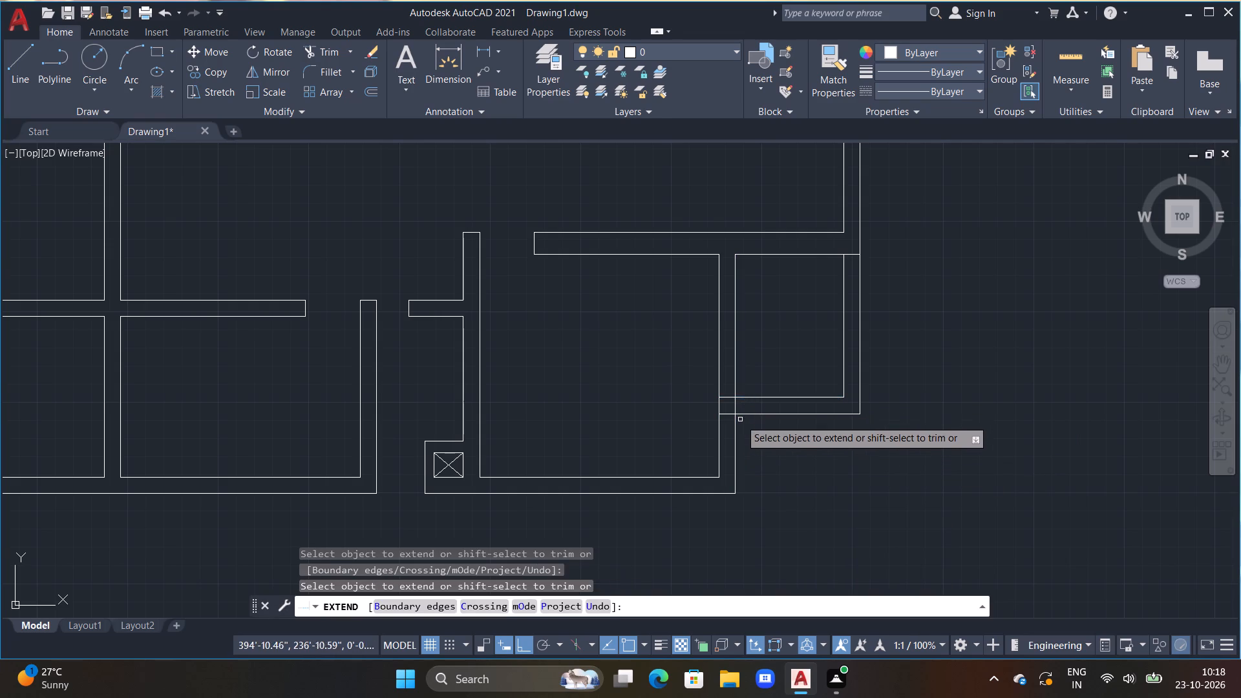
click(717, 474)
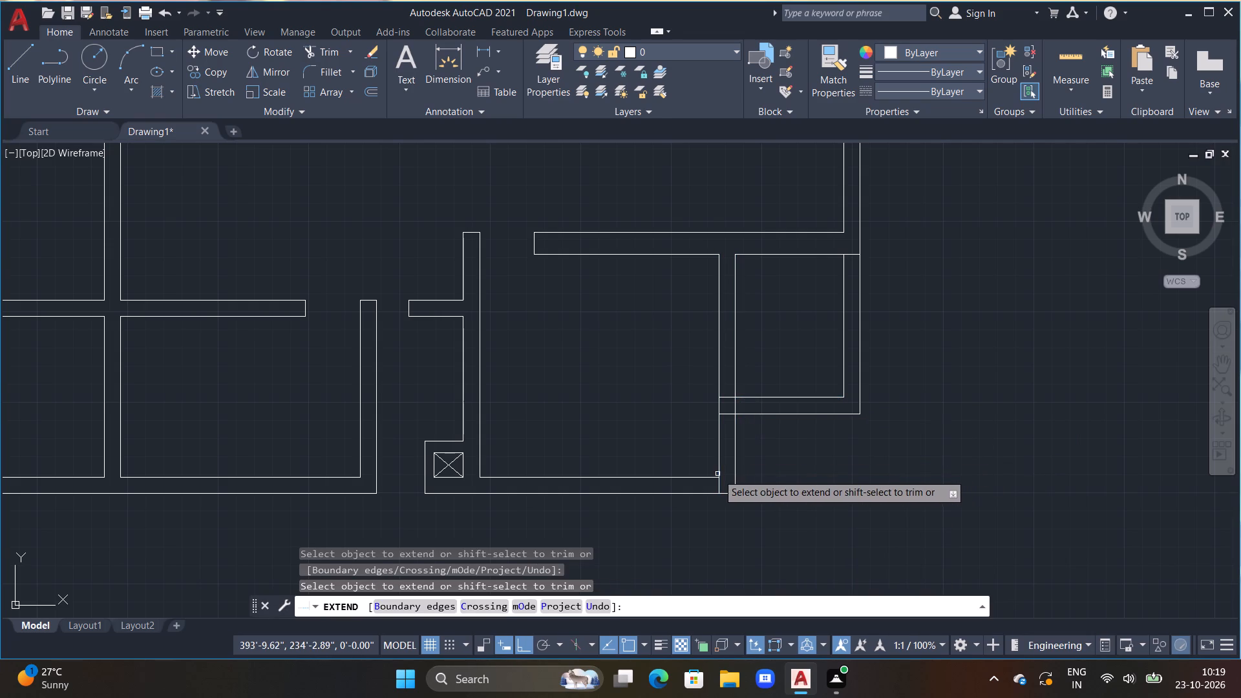
key(Escape)
Trim the partition lines between the small room's south wall and the main south wall, and the main wall's overhang beyond them.
text(TR)
key(space)
drag(692, 446, 748, 450)
drag(727, 489, 731, 509)
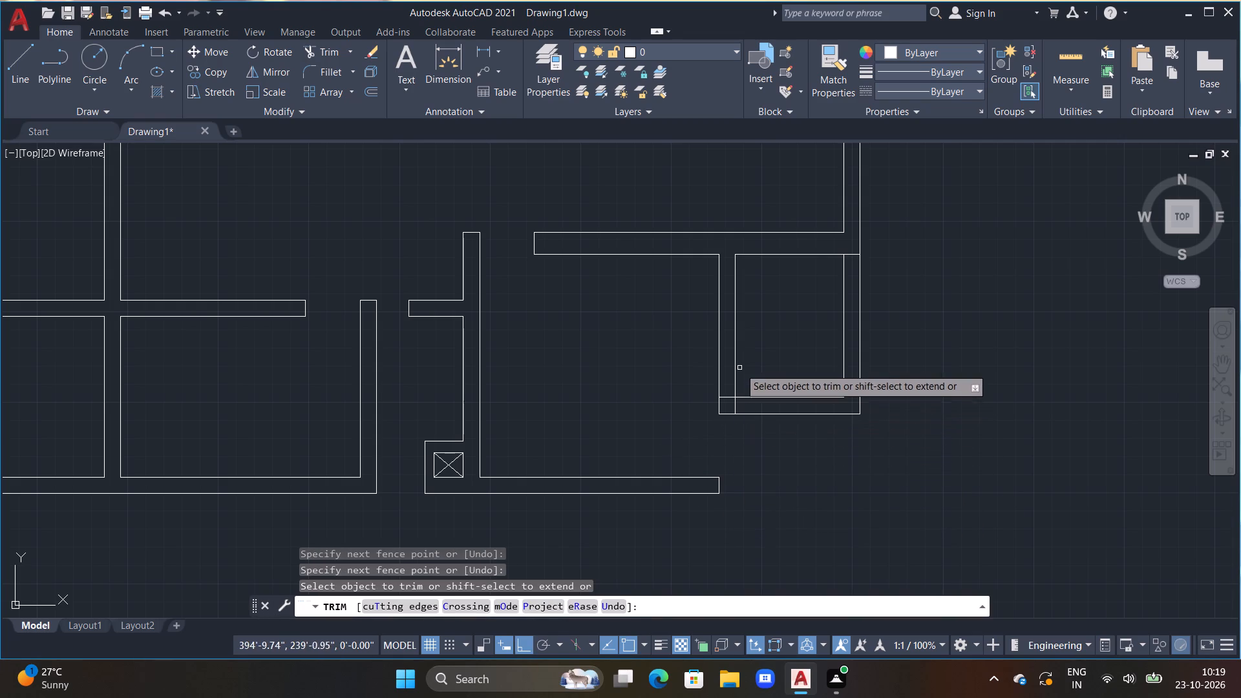
key(Escape)
key(Escape)
key(Escape)
key(Escape)
key(Escape)
key(Escape)
key(Escape)
key(Escape)
key(Escape)
key(Escape)
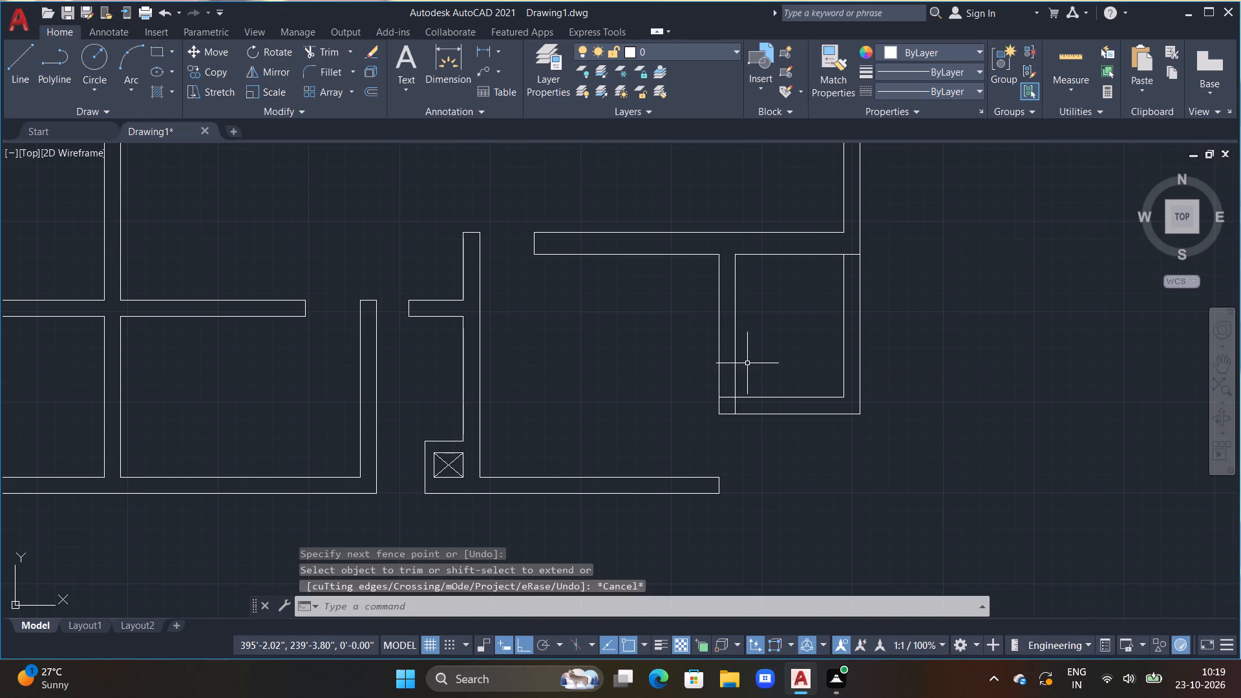
Offset the inner line of the small east room's south wall 1'6" to the north.
text(OFF 1'6")
key(Return)
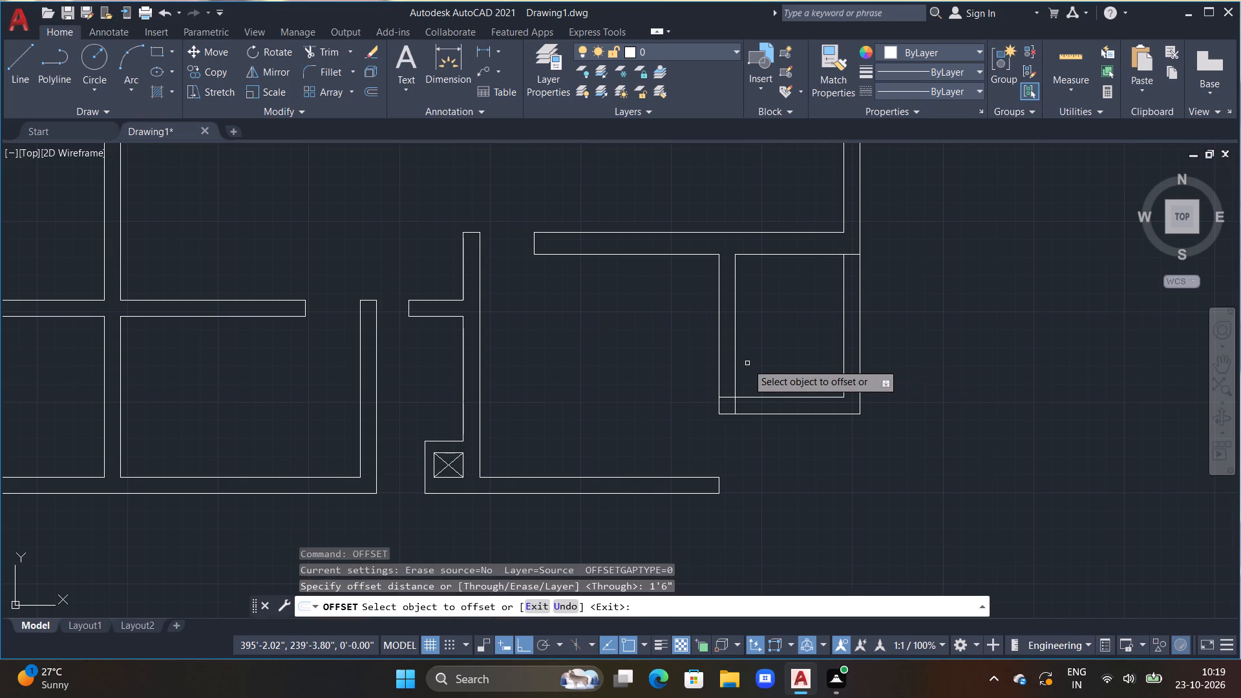
click(752, 397)
click(752, 364)
key(Escape)
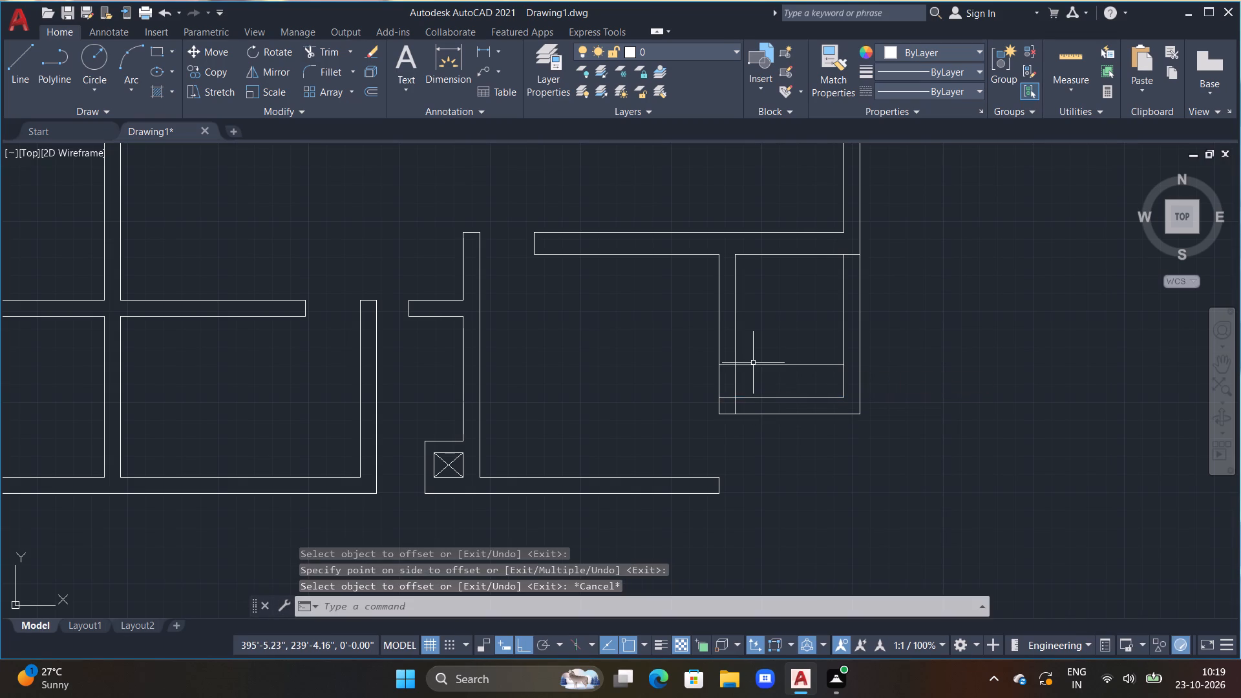
Trim the partition between the offset line and the small room's south wall into an opening, removing the surplus offset and crossing lines.
text(TR)
key(space)
drag(782, 346, 686, 383)
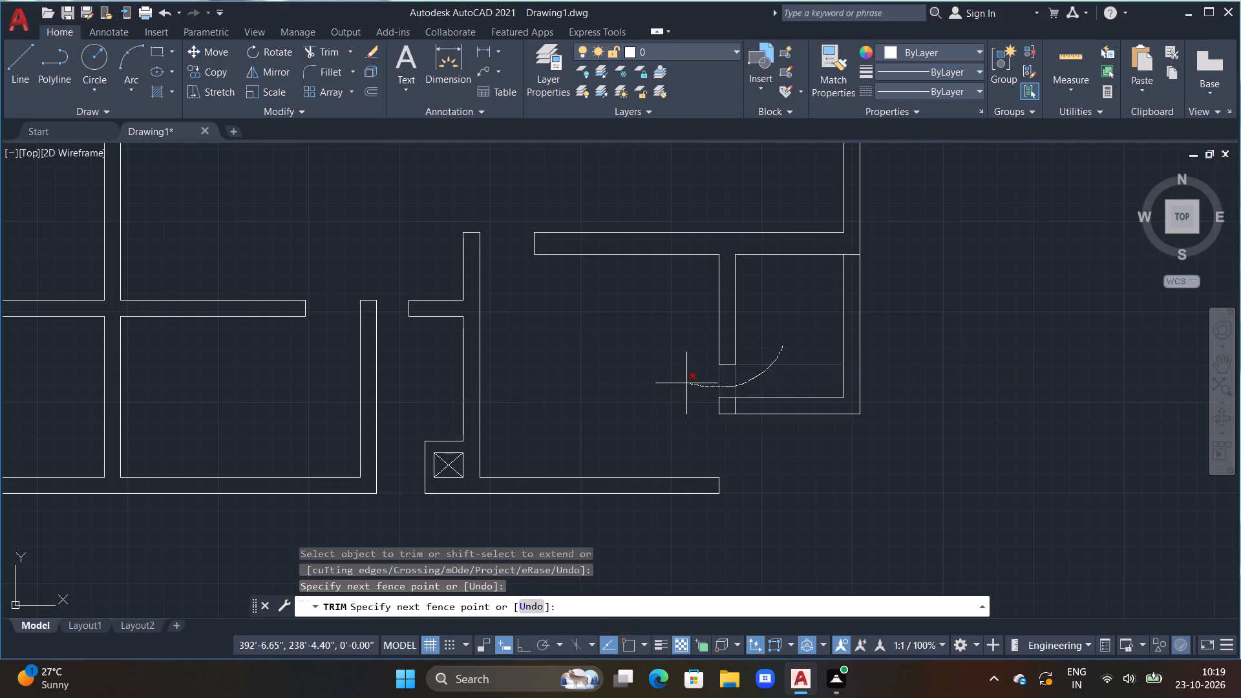
drag(686, 383, 675, 380)
click(735, 402)
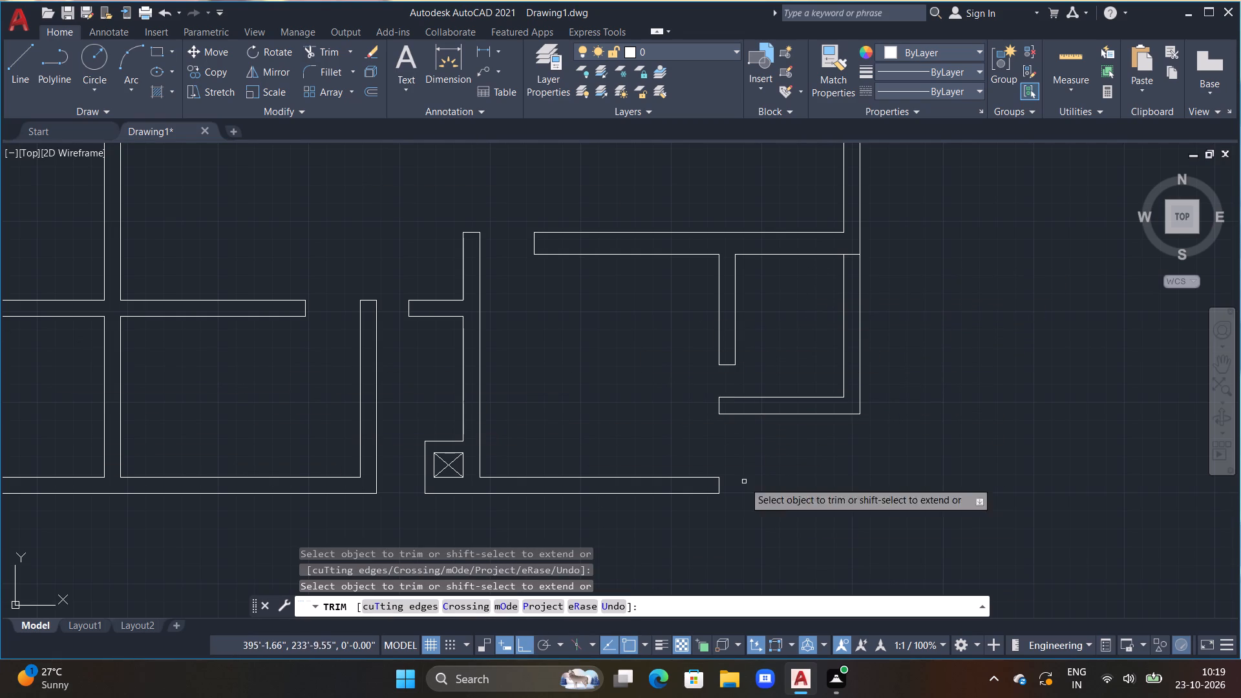
scroll(719, 386, down, 1)
middle_drag(613, 387, 582, 448)
middle_drag(557, 415, 560, 474)
key(Escape)
key(Escape)
middle_drag(637, 352, 633, 384)
key(Escape)
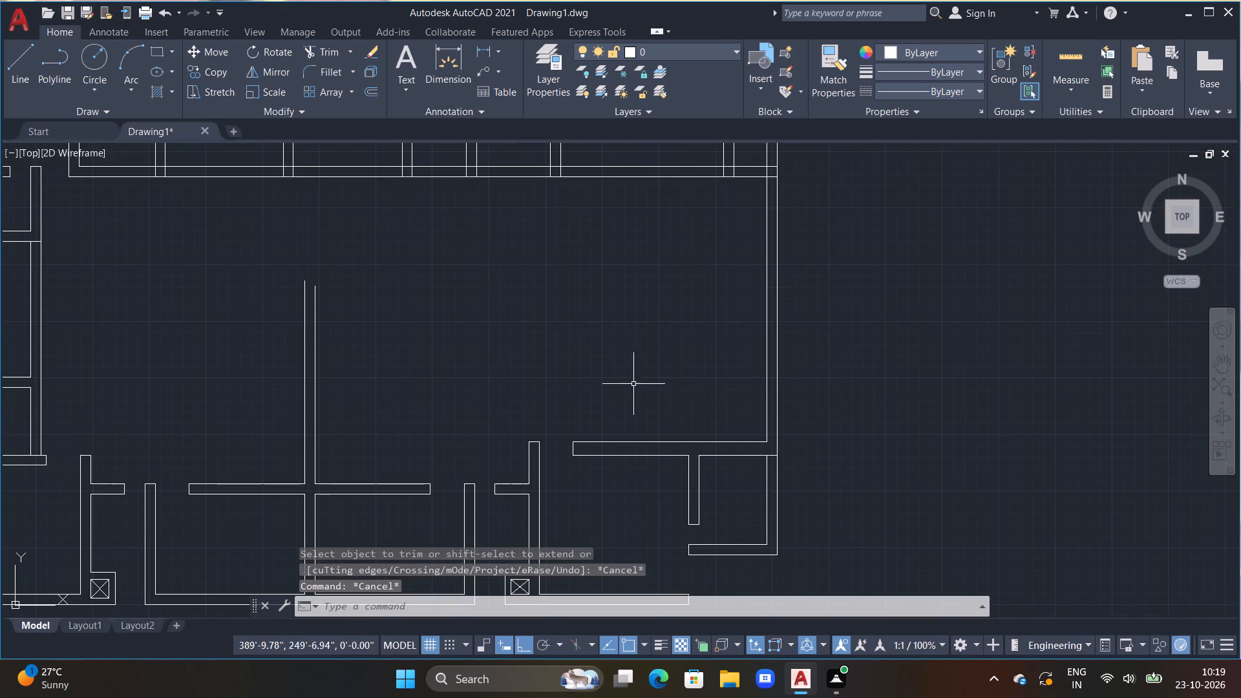
key(Escape)
Offset the upper line of the southeast room's north wall 5' north, and offset that copy another 9" north.
scroll(647, 383, down, 1)
middle_drag(649, 381, 626, 383)
middle_drag(647, 379, 619, 378)
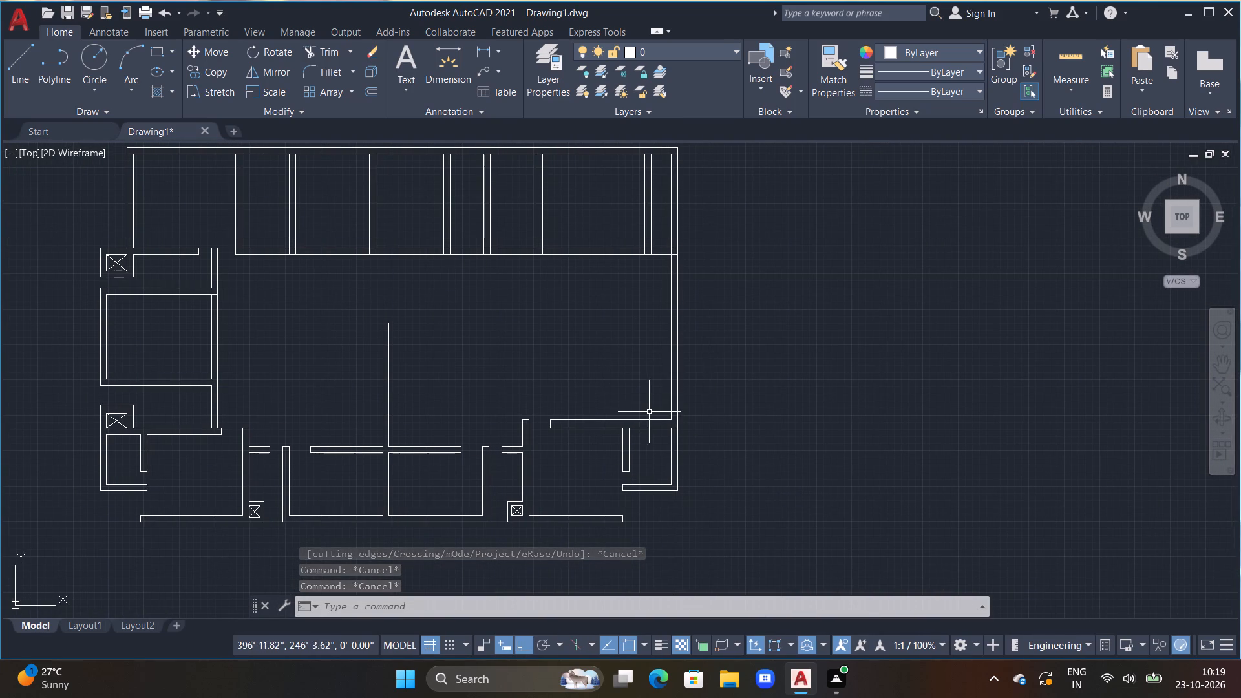
scroll(649, 412, up, 3)
middle_drag(659, 429, 704, 414)
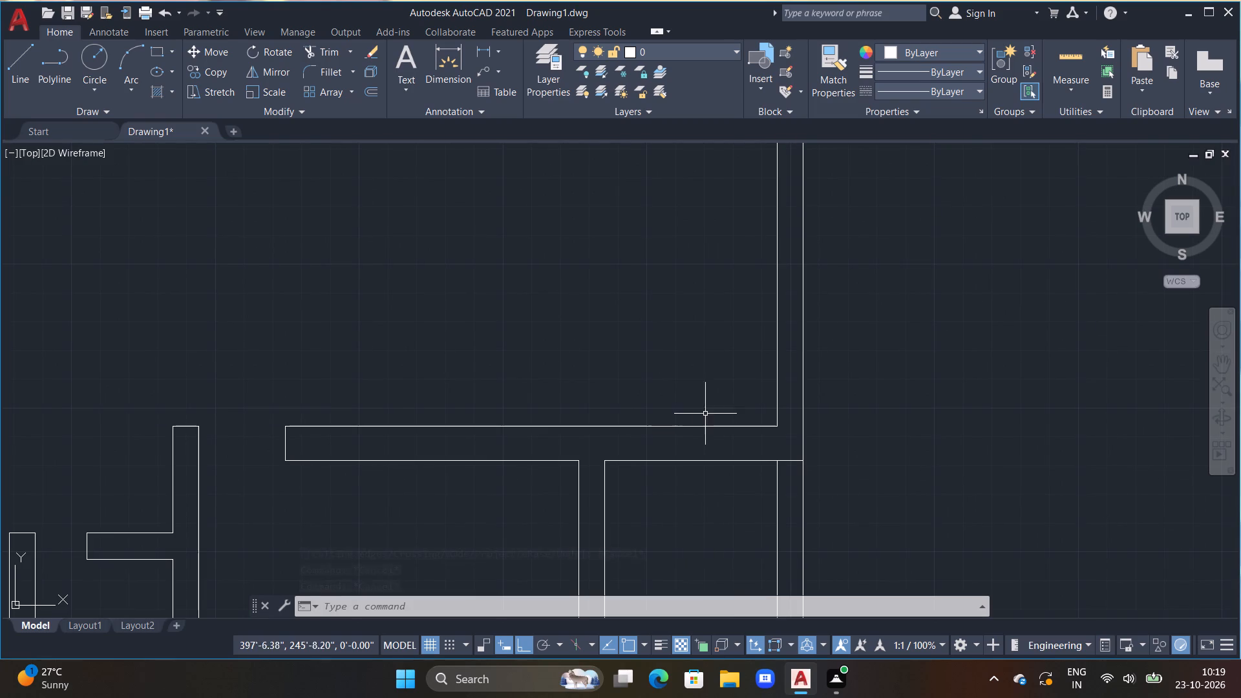
scroll(711, 418, down, 1)
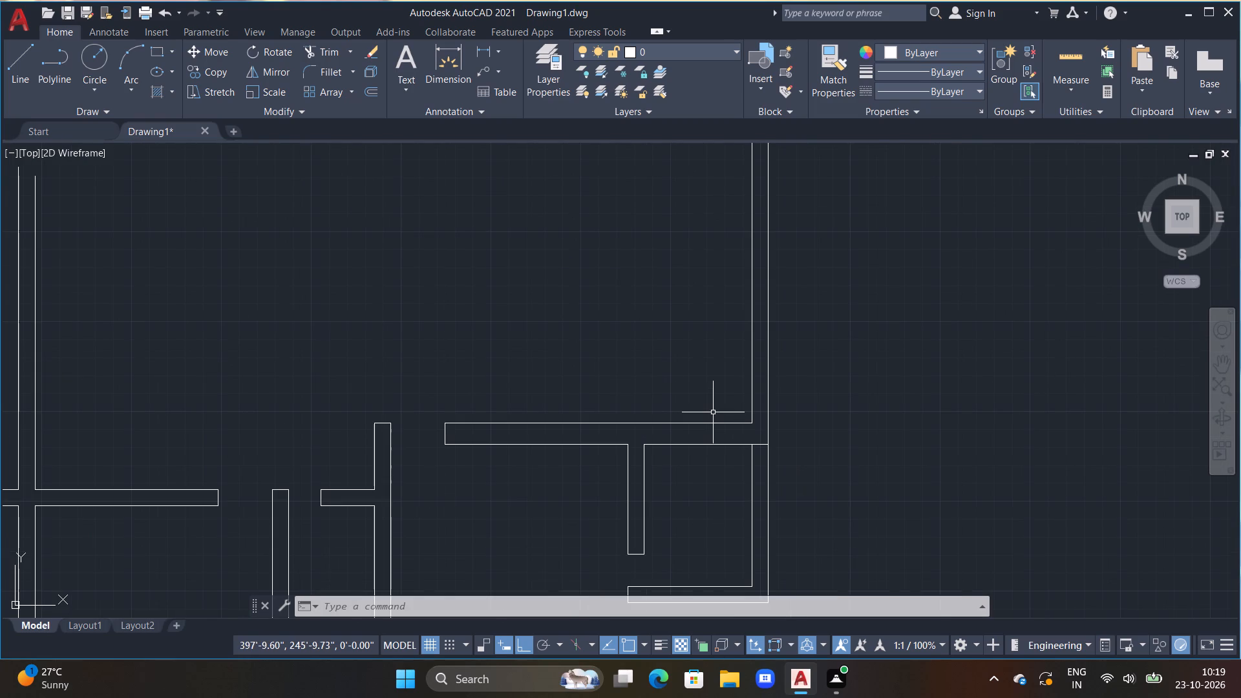
text(OFF)
key(space)
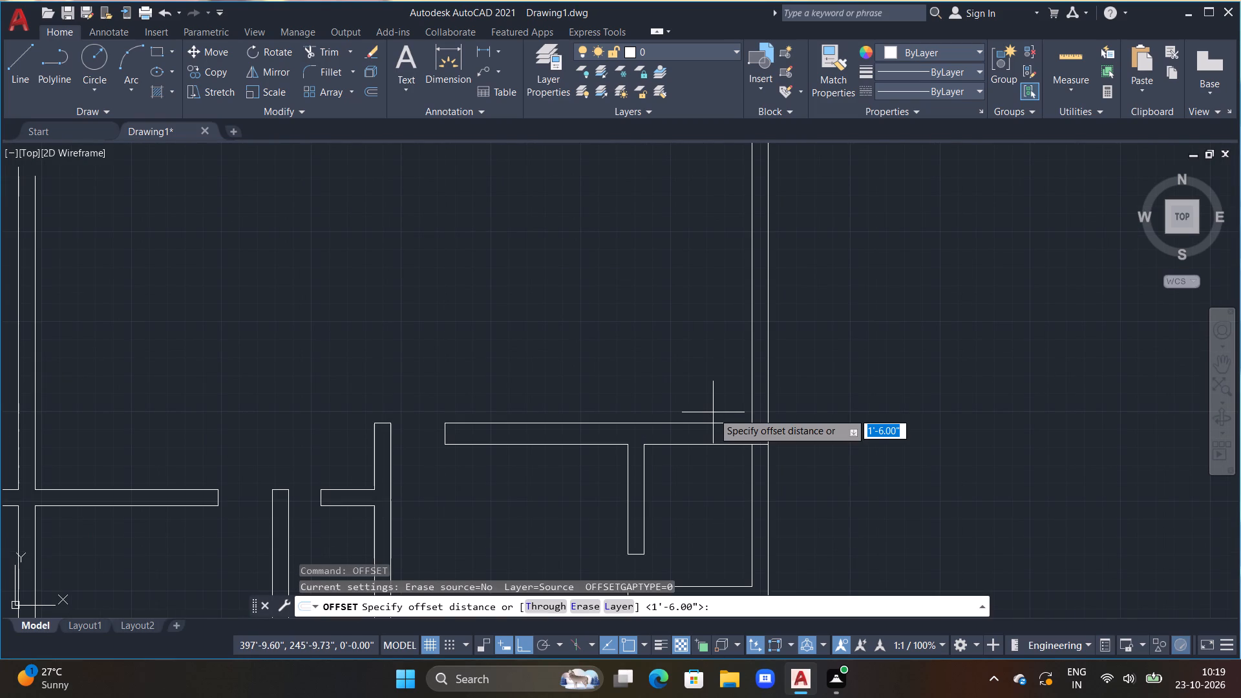
text(5')
key(Return)
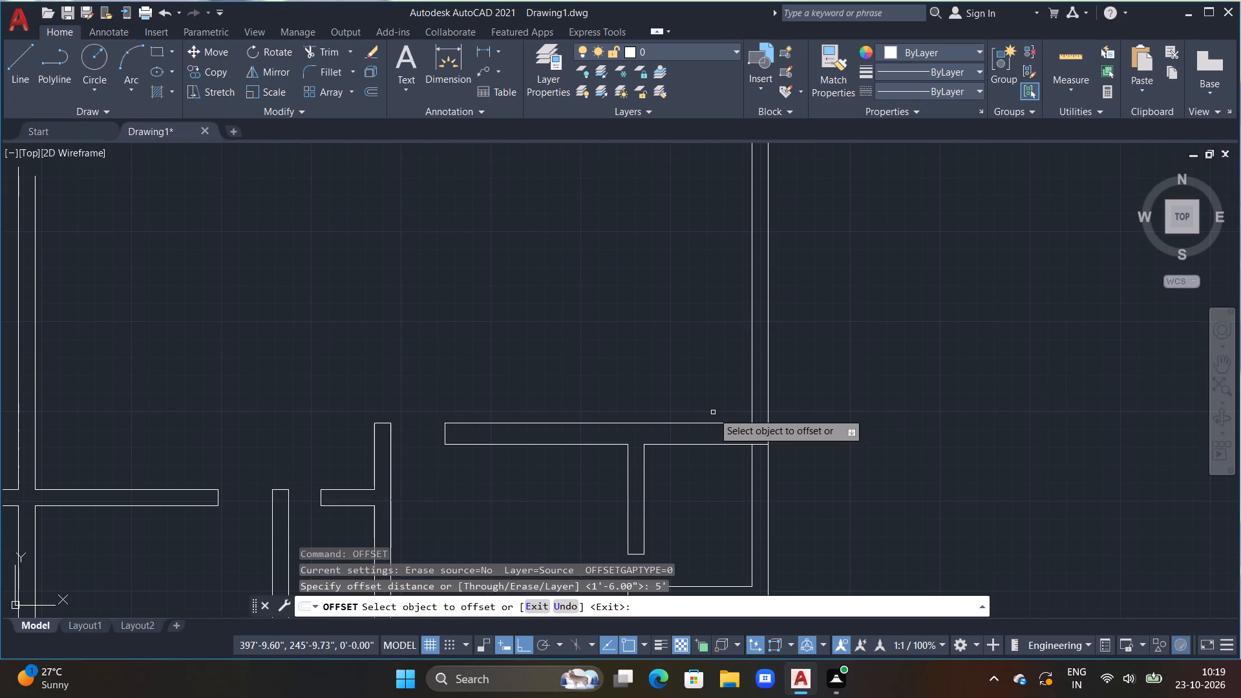
drag(711, 422, 708, 410)
click(684, 303)
drag(685, 316, 684, 303)
text(9")
key(Return)
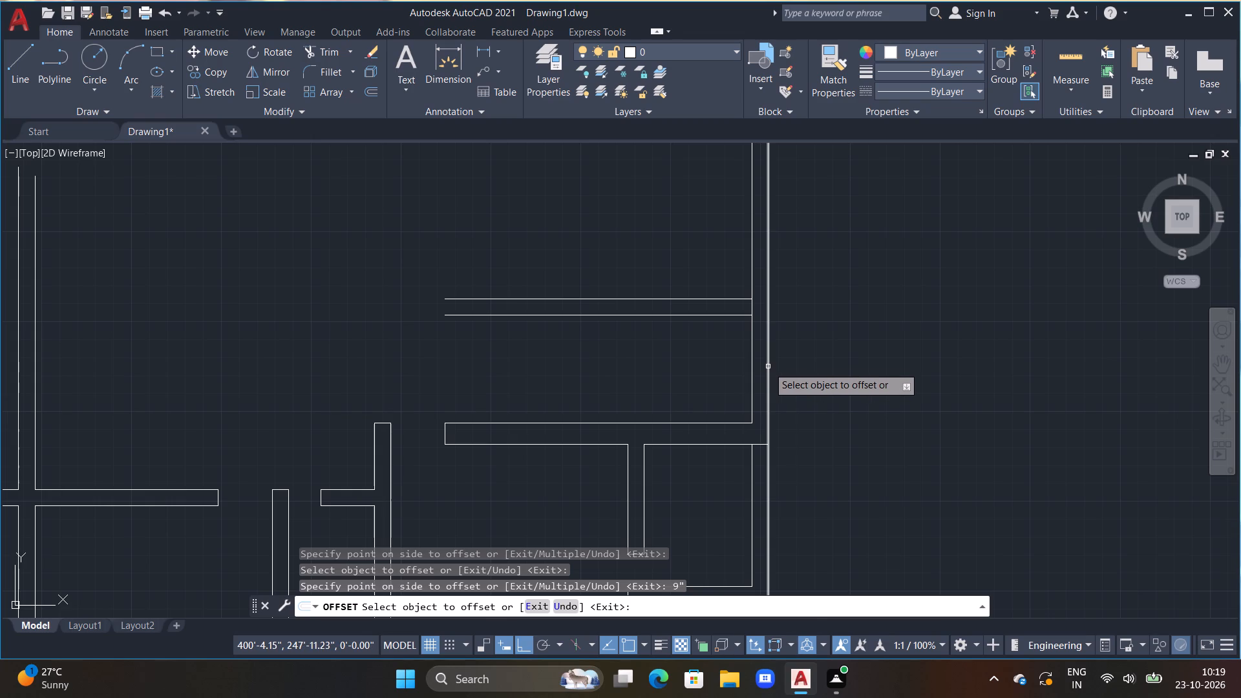
key(Escape)
key(Escape)
key(Escape)
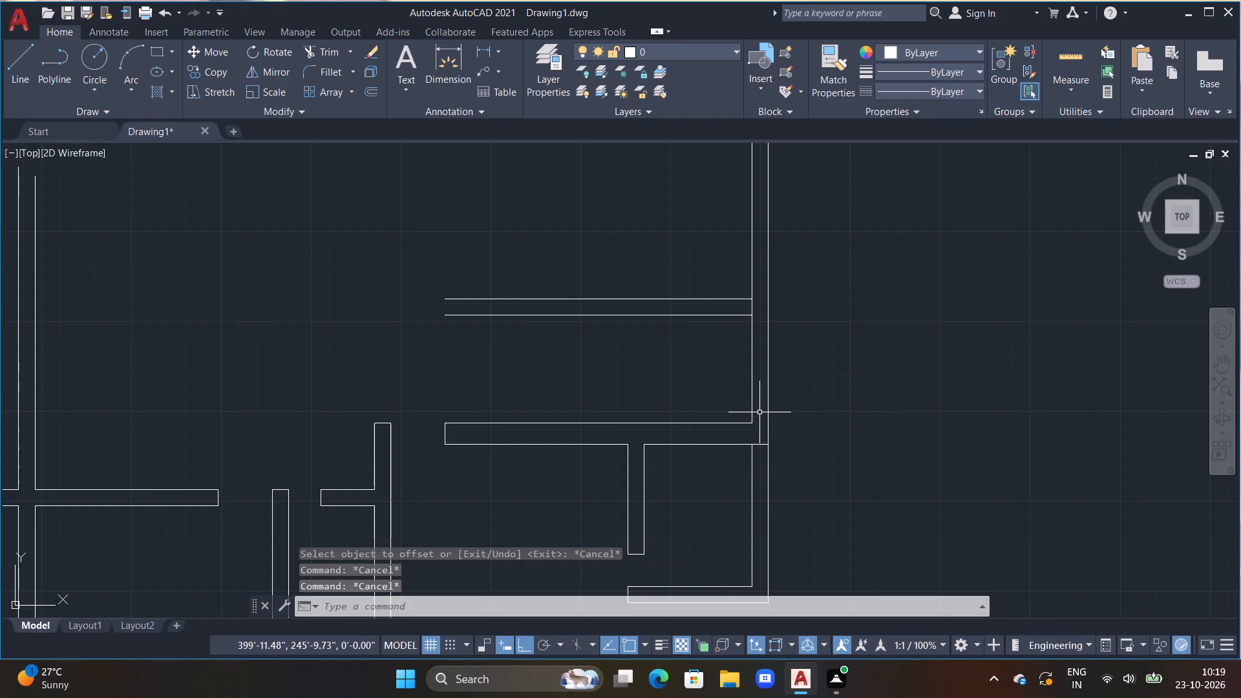
Extend the upper line of the southeast room's north wall and the lower line of the wall north of it to the east wall's outer line.
text(EX)
key(space)
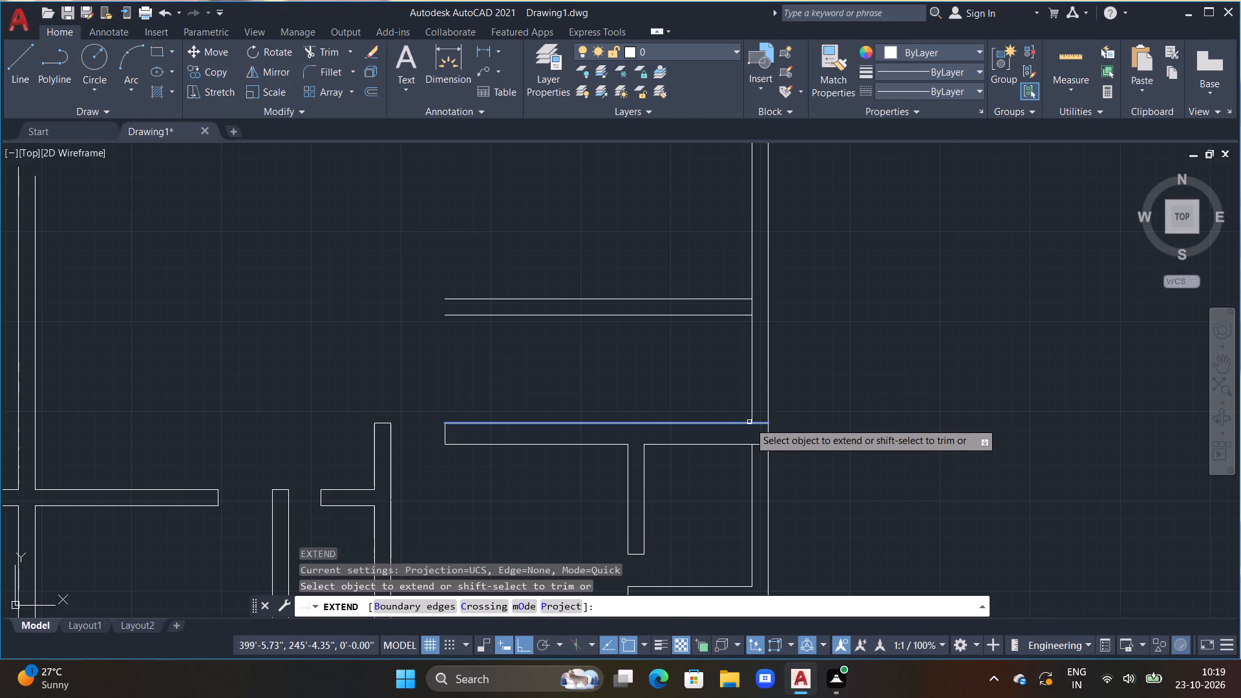
click(749, 422)
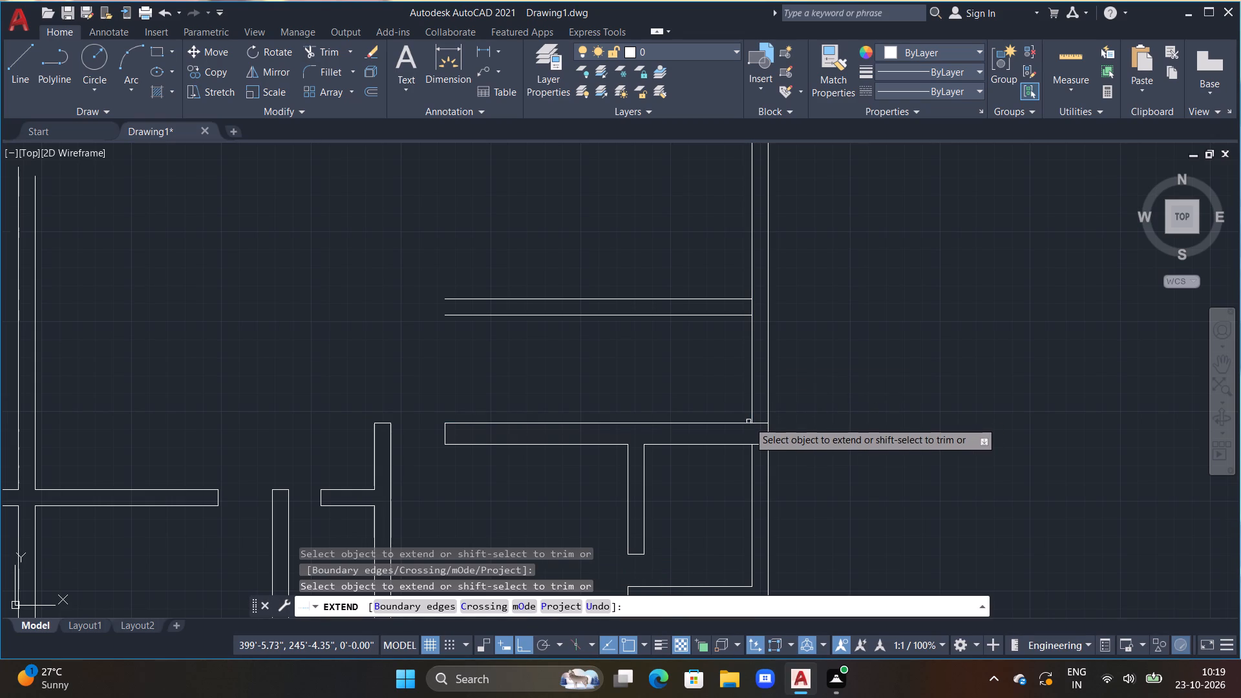
click(744, 317)
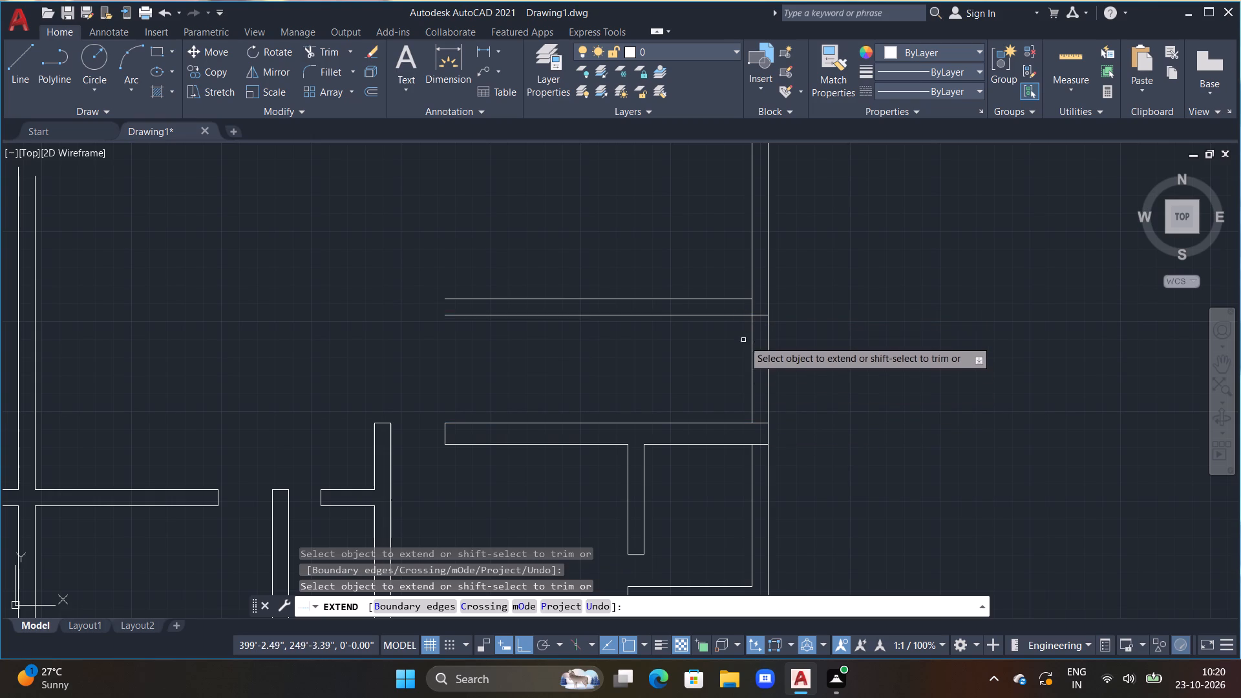
key(Escape)
key(Escape)
Trim both east wall lines between the two extended lines to open the passage end.
text(TR)
key(space)
key(space)
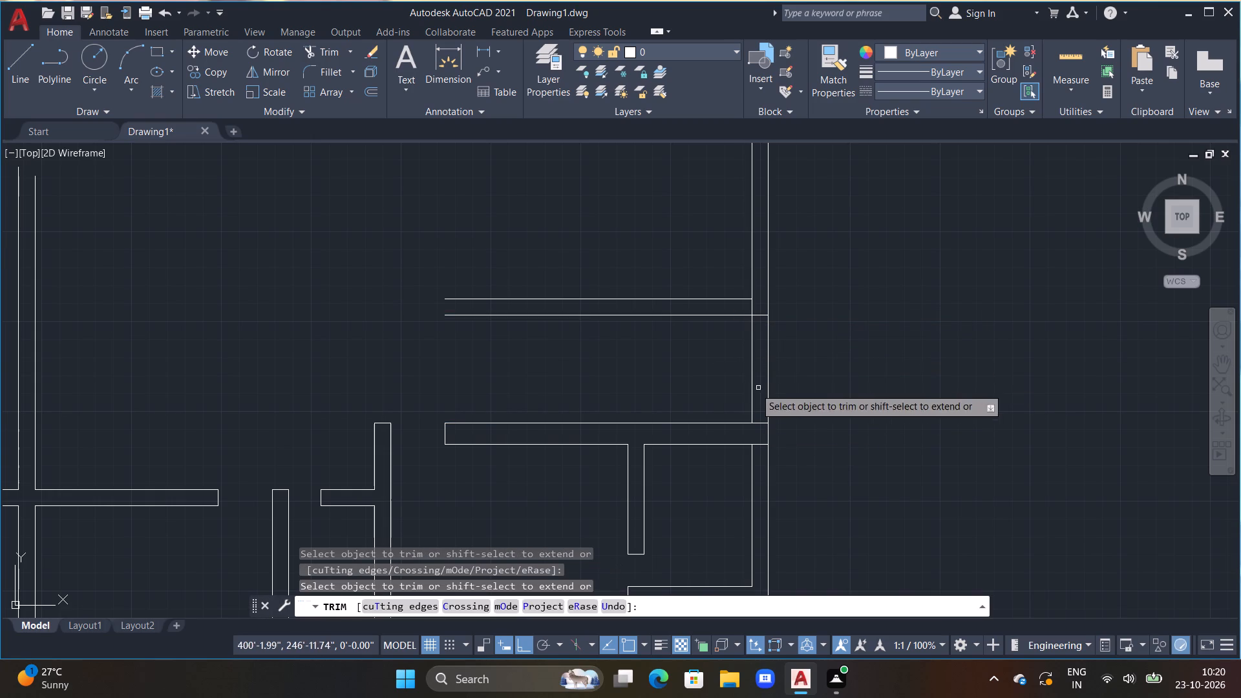
drag(710, 386, 836, 376)
key(Escape)
key(Escape)
key(Escape)
key(Escape)
key(Escape)
key(Escape)
key(Escape)
key(Escape)
key(Escape)
key(Escape)
key(Escape)
key(Escape)
key(Escape)
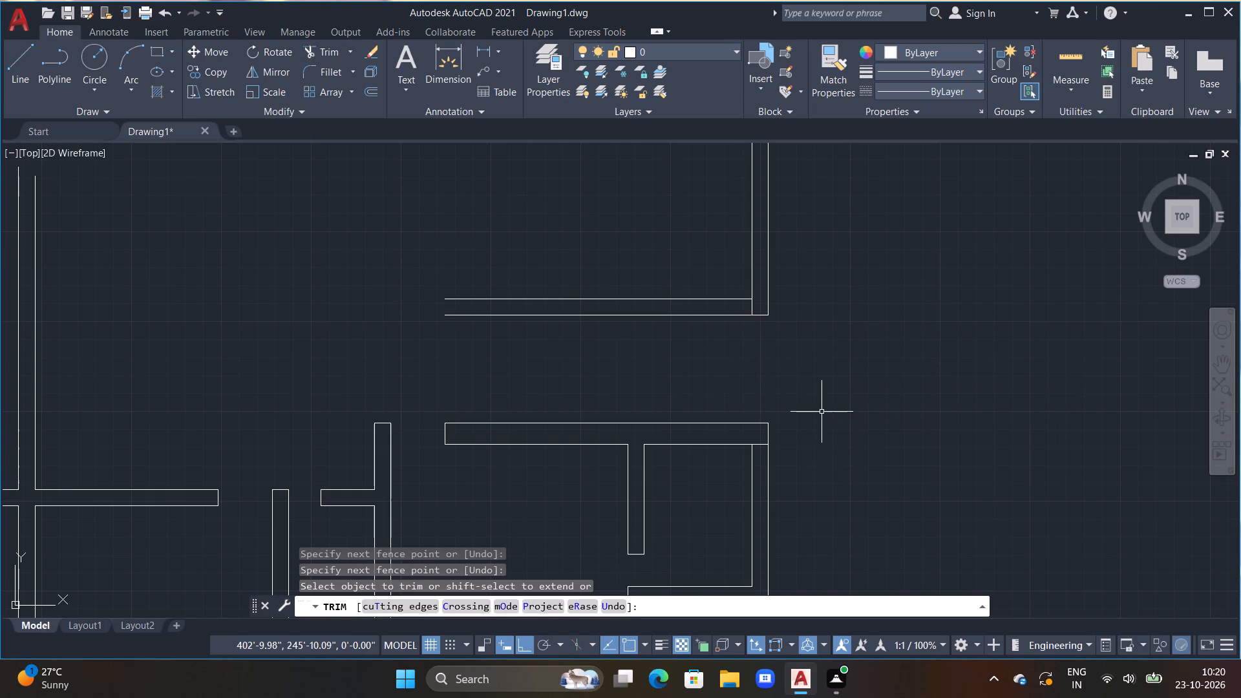
Draw a shaft outline from the southeast room's northeast outer corner: 1'9" north, 2' west, and down past the wall's upper line.
key(l)
key(space)
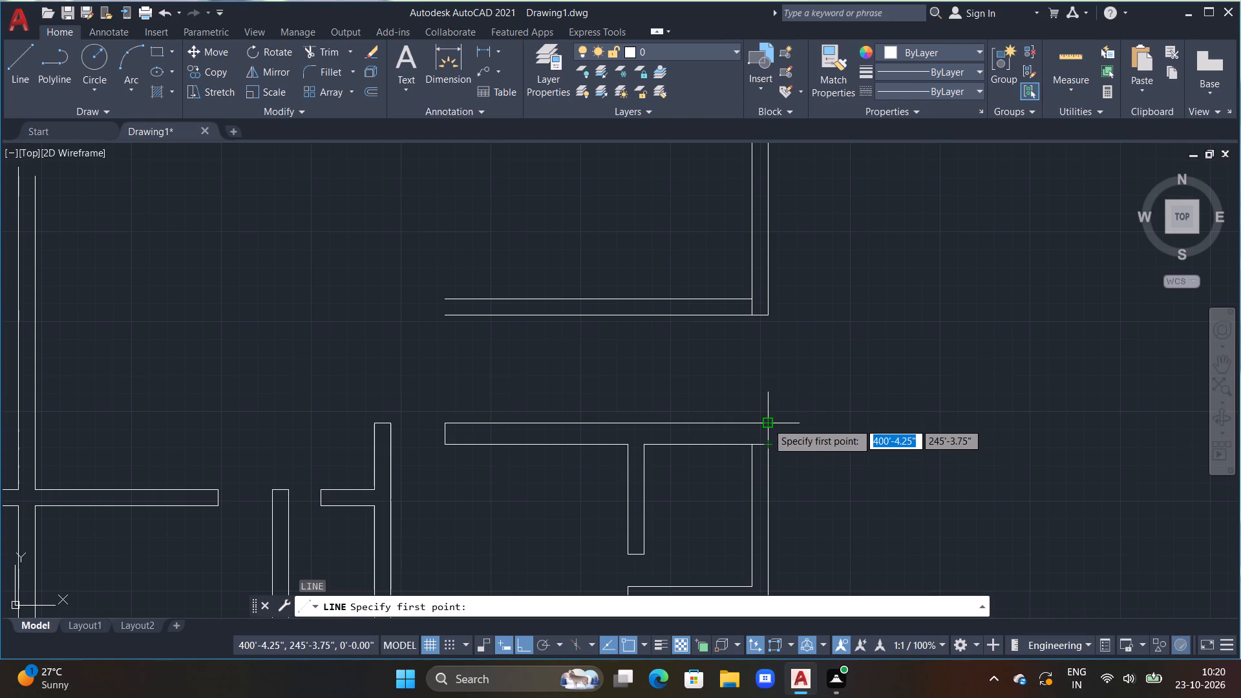
drag(767, 423, 767, 406)
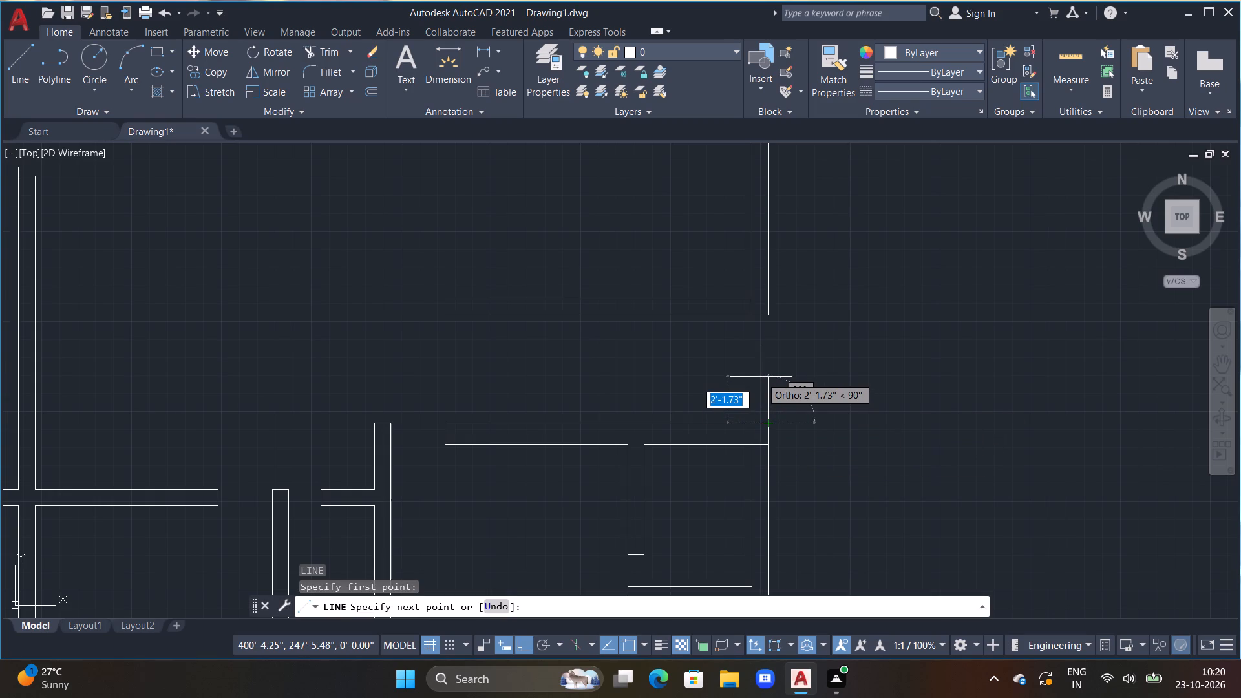
text(1'9")
key(Return)
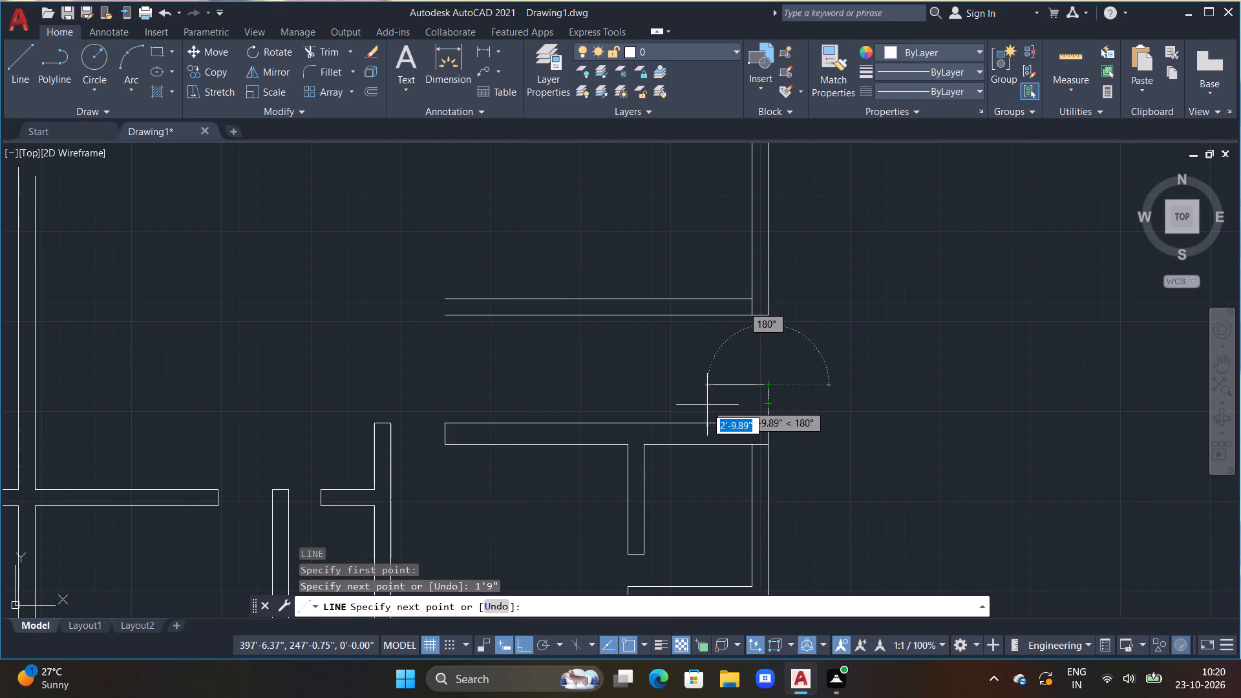
text(2')
key(Return)
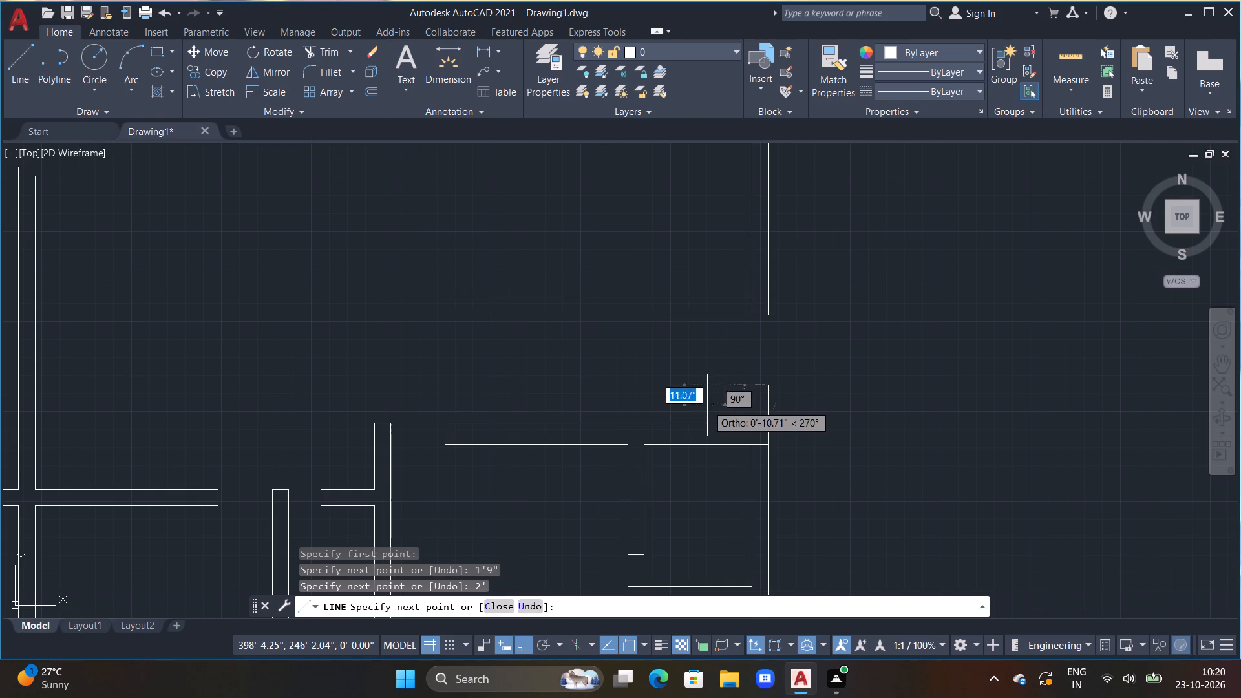
scroll(745, 428, up, 2)
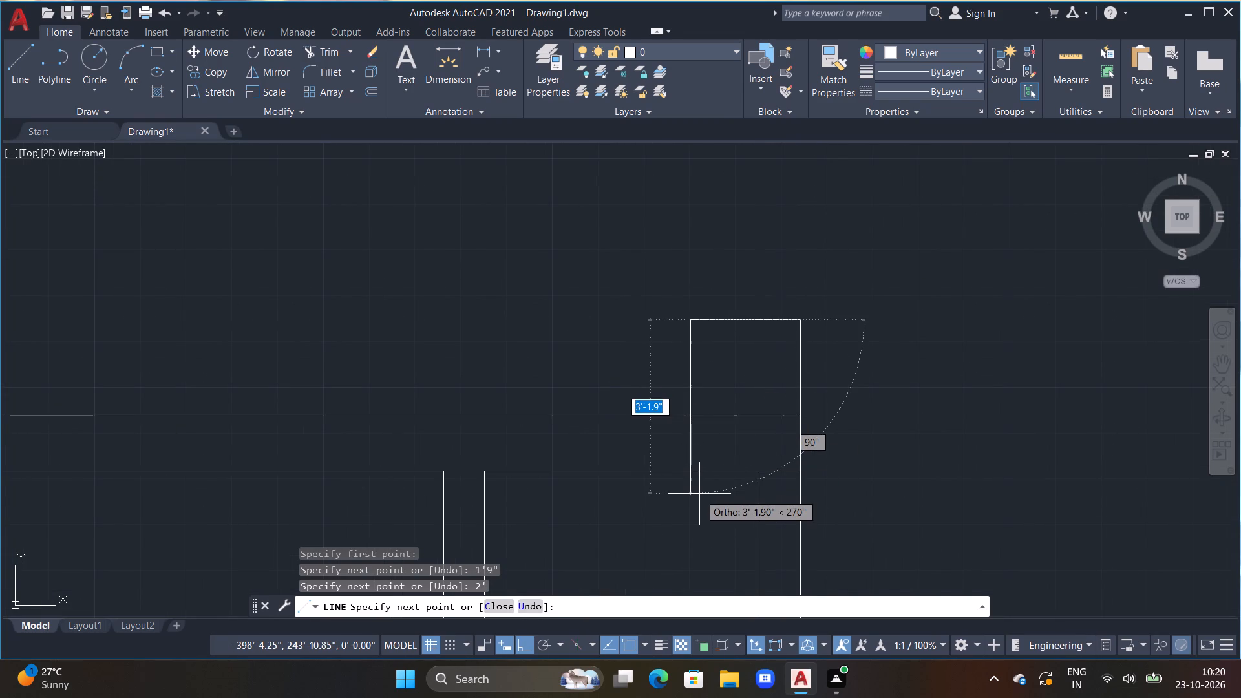
click(692, 428)
key(Escape)
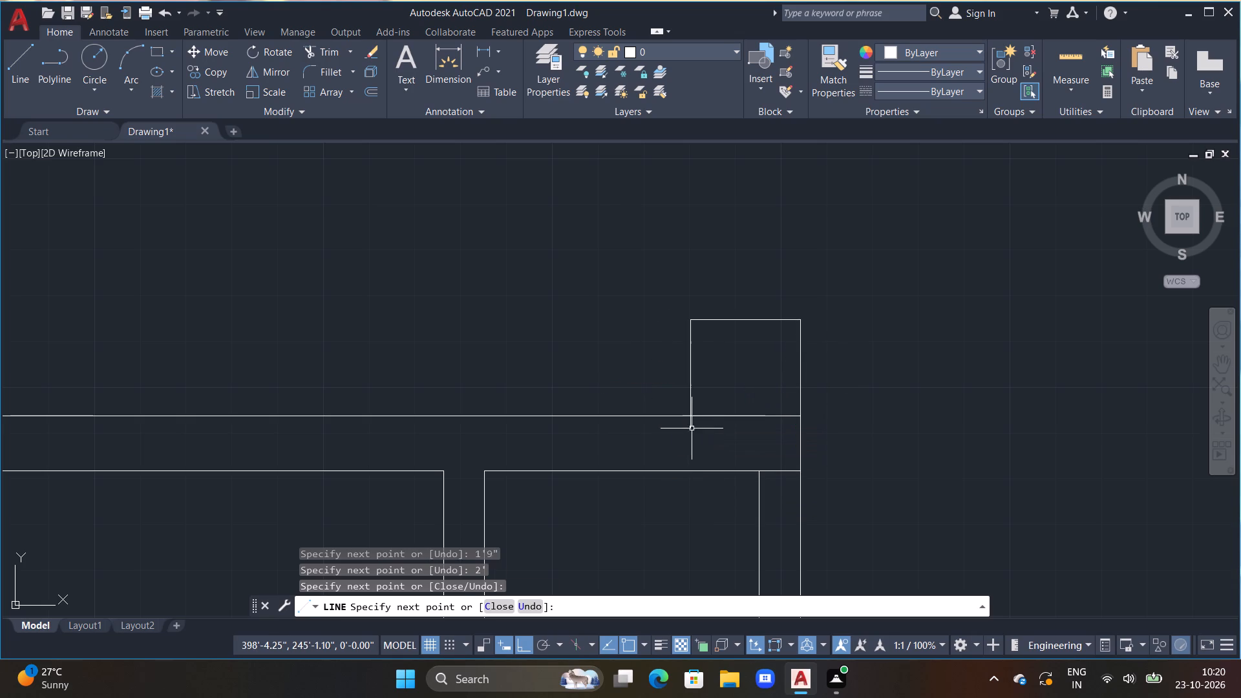
Trim the shaft outline's overrun, the wall line inside the shaft, and the lower wall line crossing the east wall's thickness.
key(t)
text(R)
key(space)
drag(686, 428, 730, 389)
scroll(734, 416, down, 2)
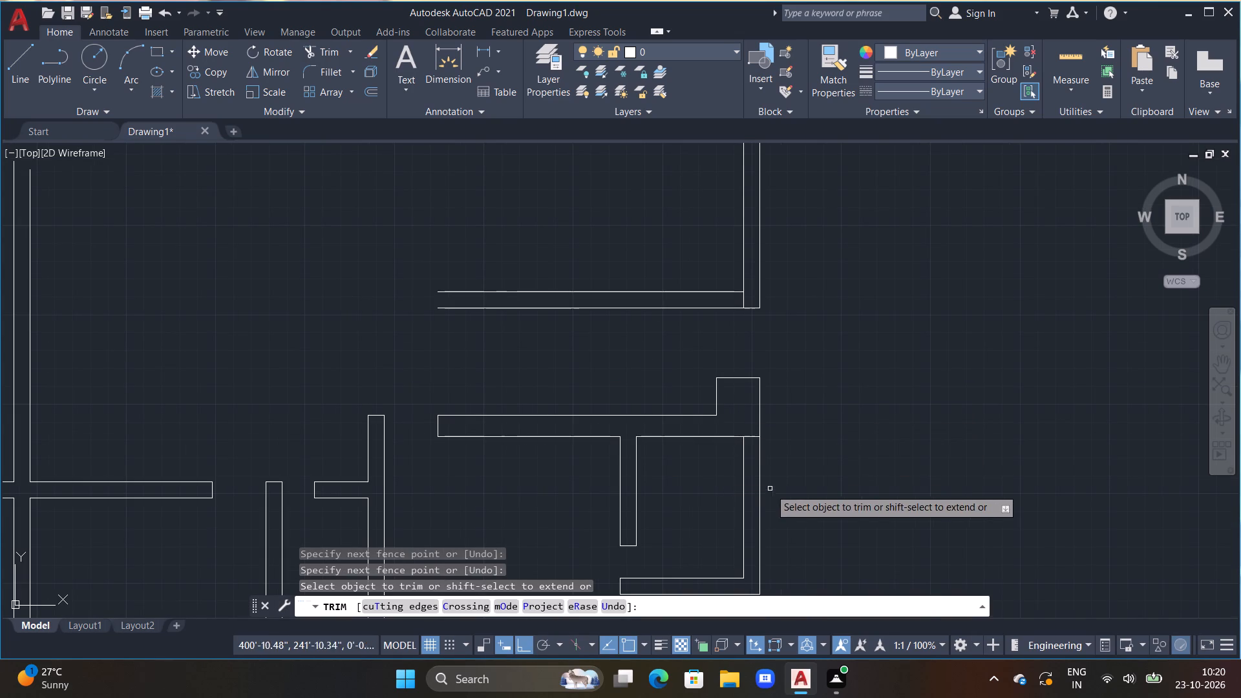
click(751, 438)
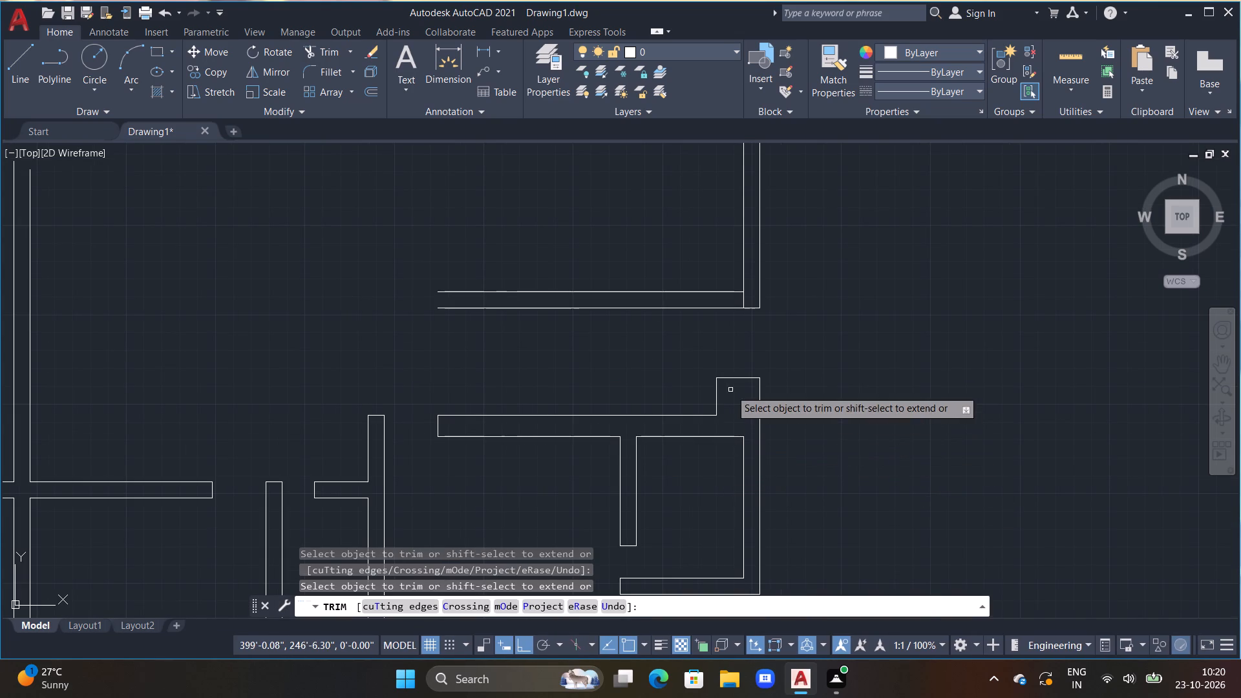
key(grave)
key(Escape)
key(Escape)
key(Escape)
key(Escape)
key(Escape)
key(Escape)
key(Escape)
key(Escape)
key(Escape)
key(Escape)
key(Escape)
key(Escape)
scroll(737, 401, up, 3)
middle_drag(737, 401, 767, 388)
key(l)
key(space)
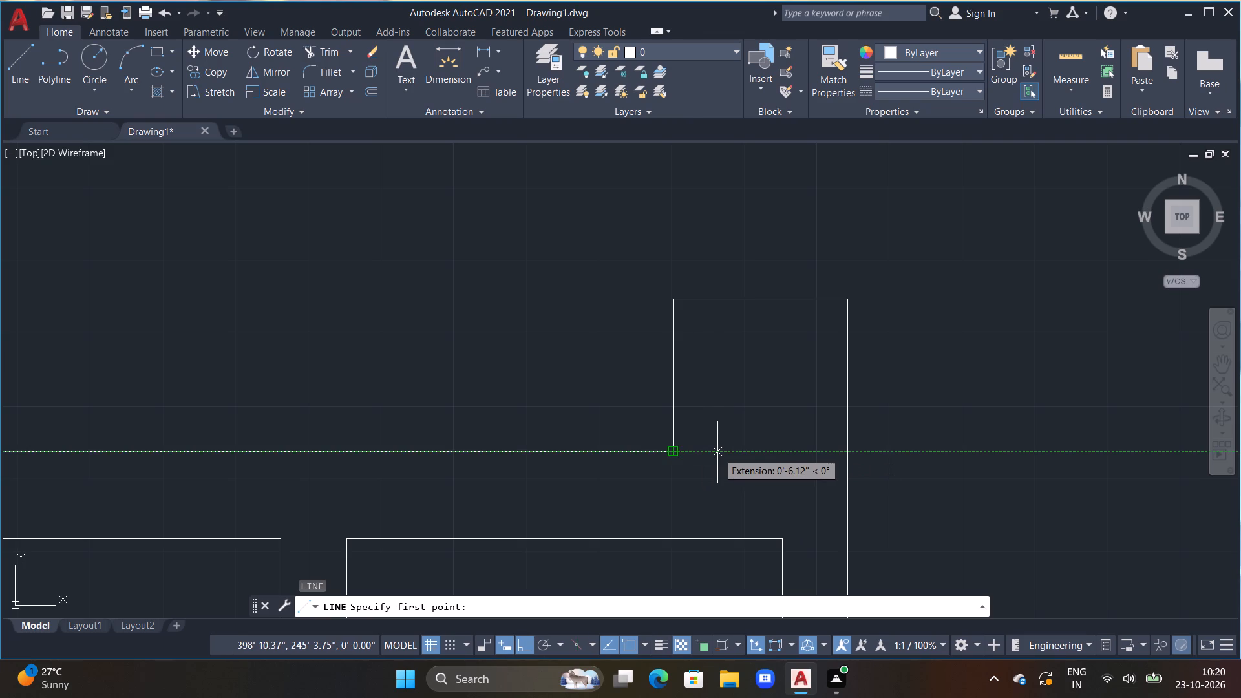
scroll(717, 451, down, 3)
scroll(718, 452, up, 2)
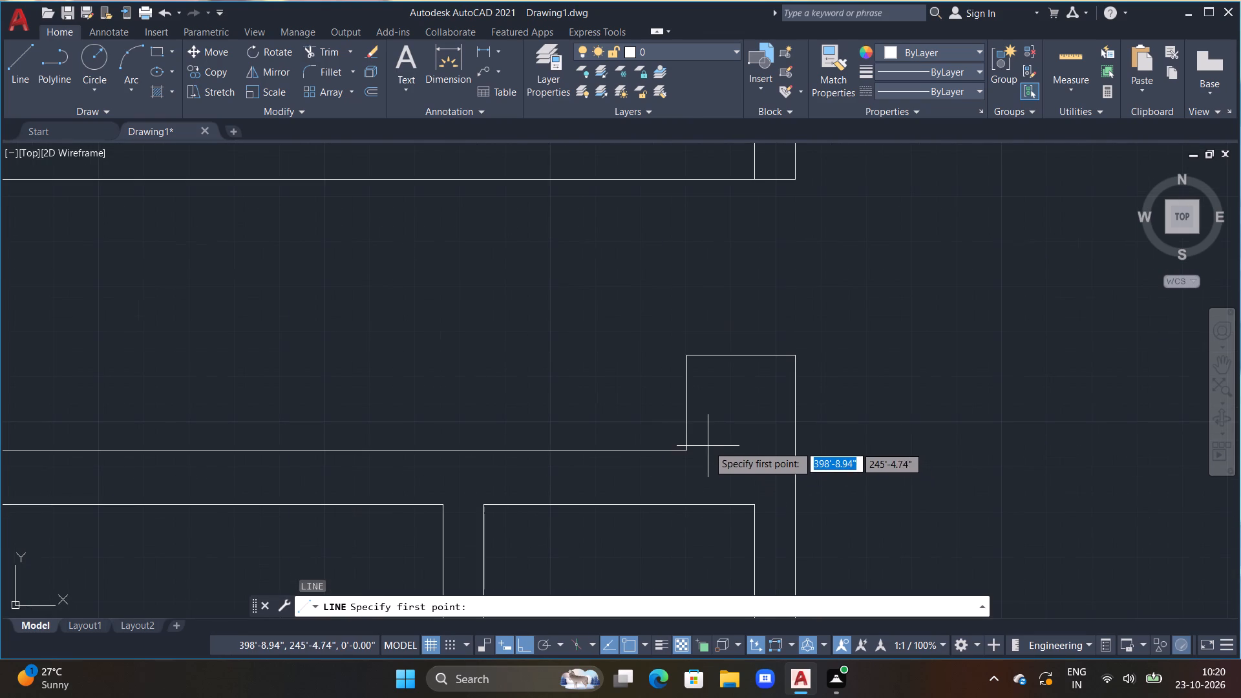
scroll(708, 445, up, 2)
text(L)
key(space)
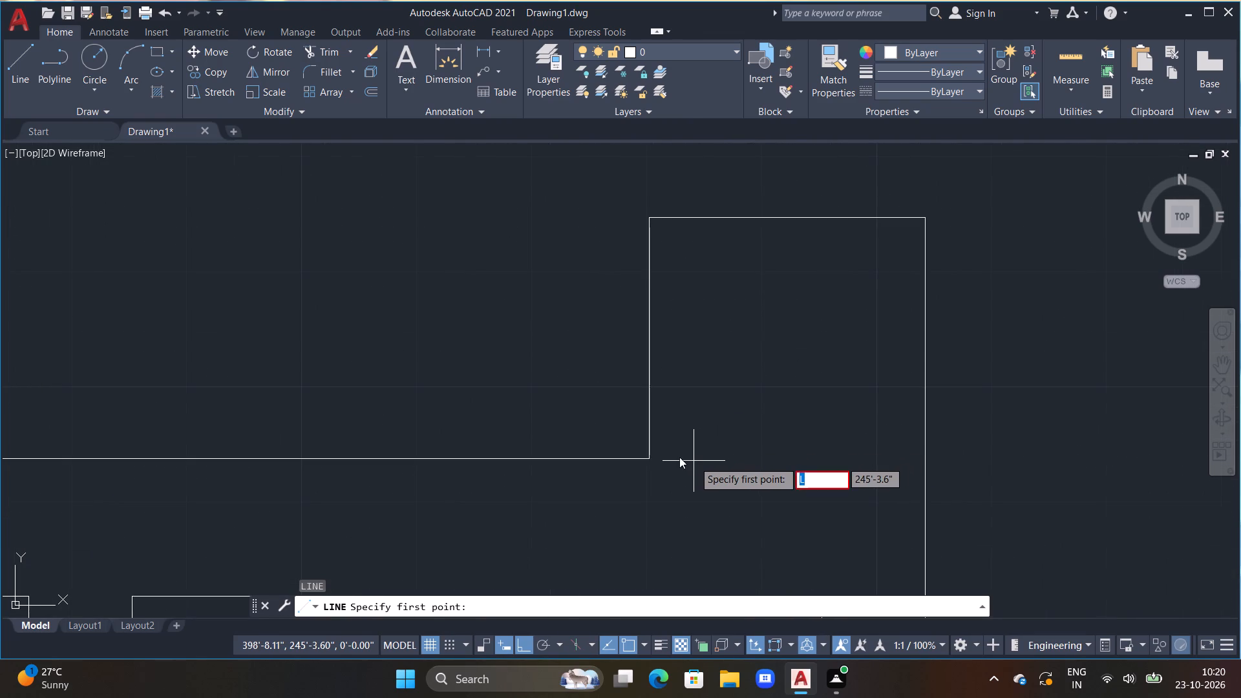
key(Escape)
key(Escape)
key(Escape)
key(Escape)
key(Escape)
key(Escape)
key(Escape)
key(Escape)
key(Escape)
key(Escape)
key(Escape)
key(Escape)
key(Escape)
Draw a closed rectangle 1'4" wide and about 1'5" high with lines inside the shaft outline.
text(L)
key(space)
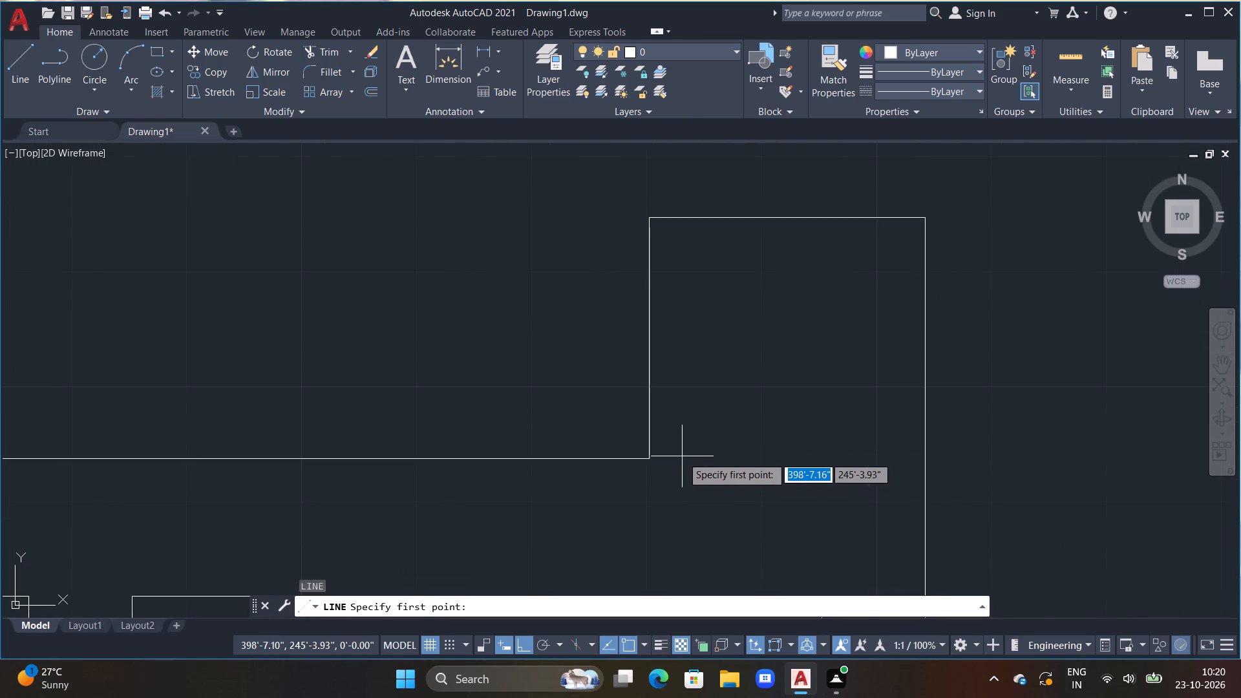
click(670, 457)
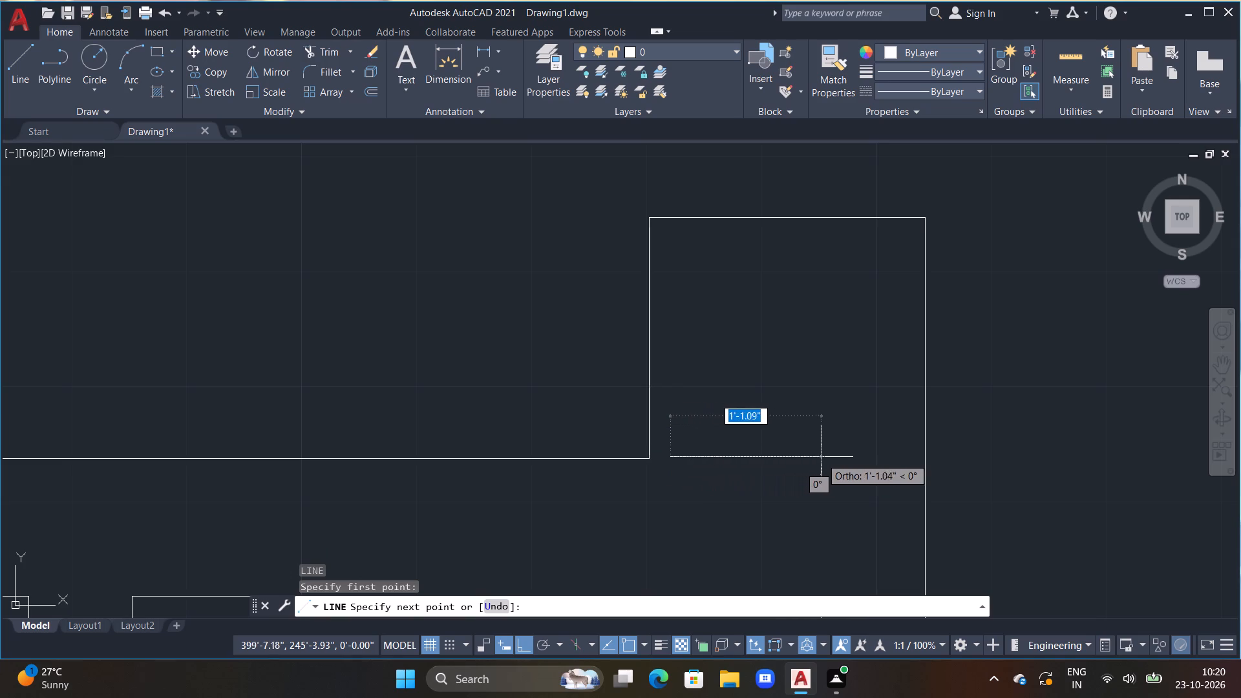
text(1'4")
key(Return)
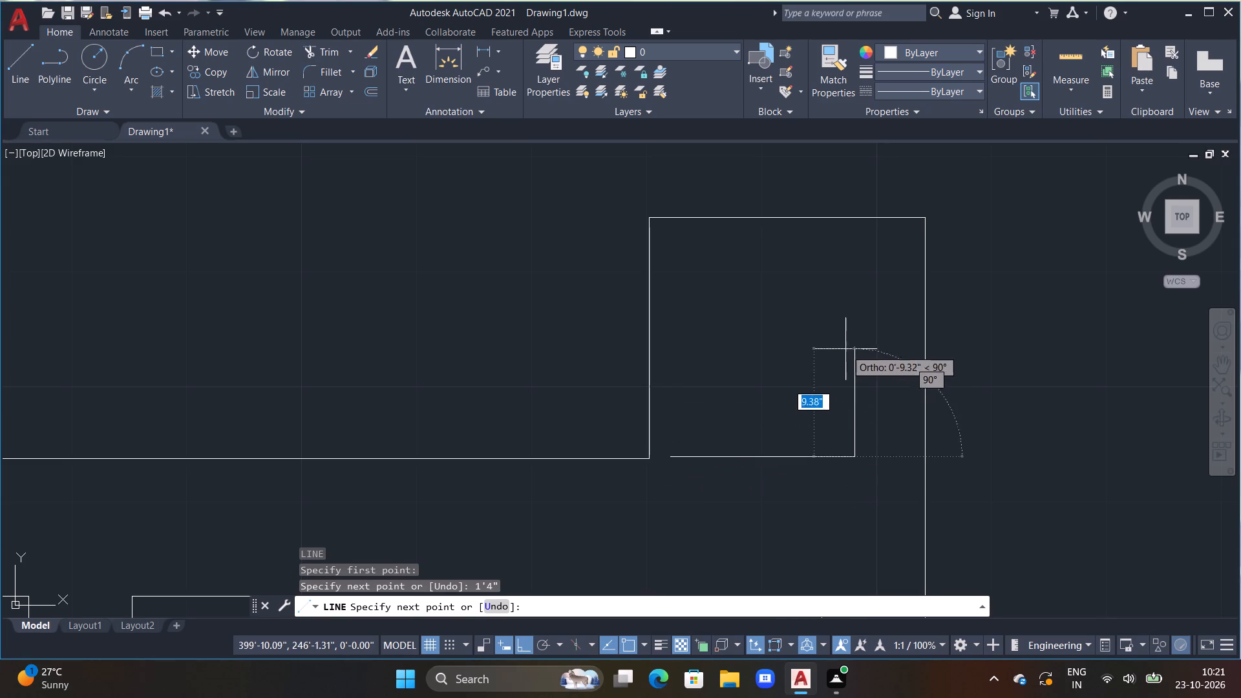
click(851, 257)
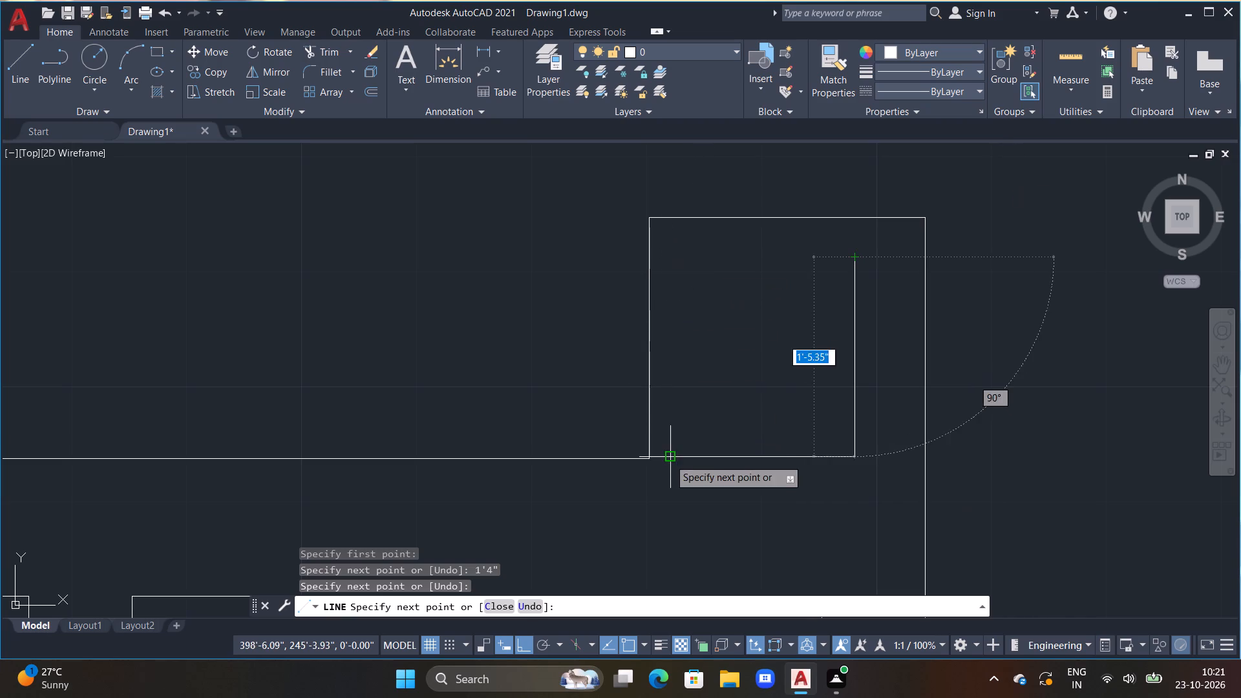
click(671, 255)
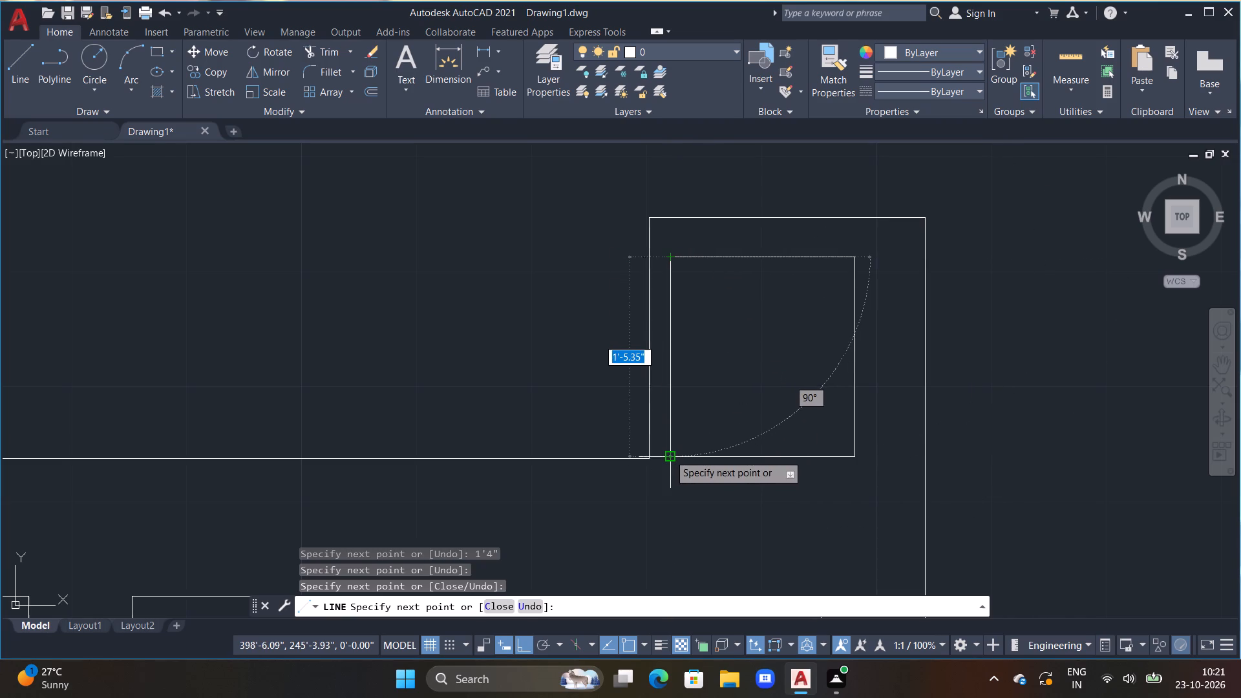
click(669, 454)
key(Escape)
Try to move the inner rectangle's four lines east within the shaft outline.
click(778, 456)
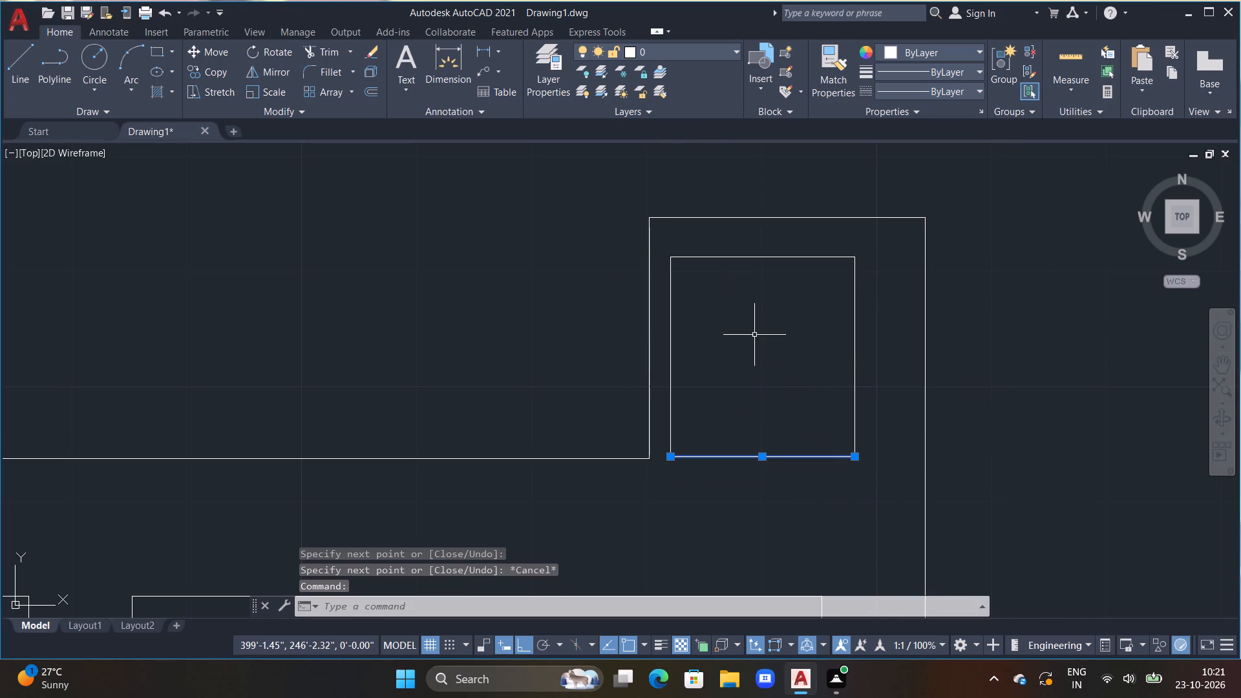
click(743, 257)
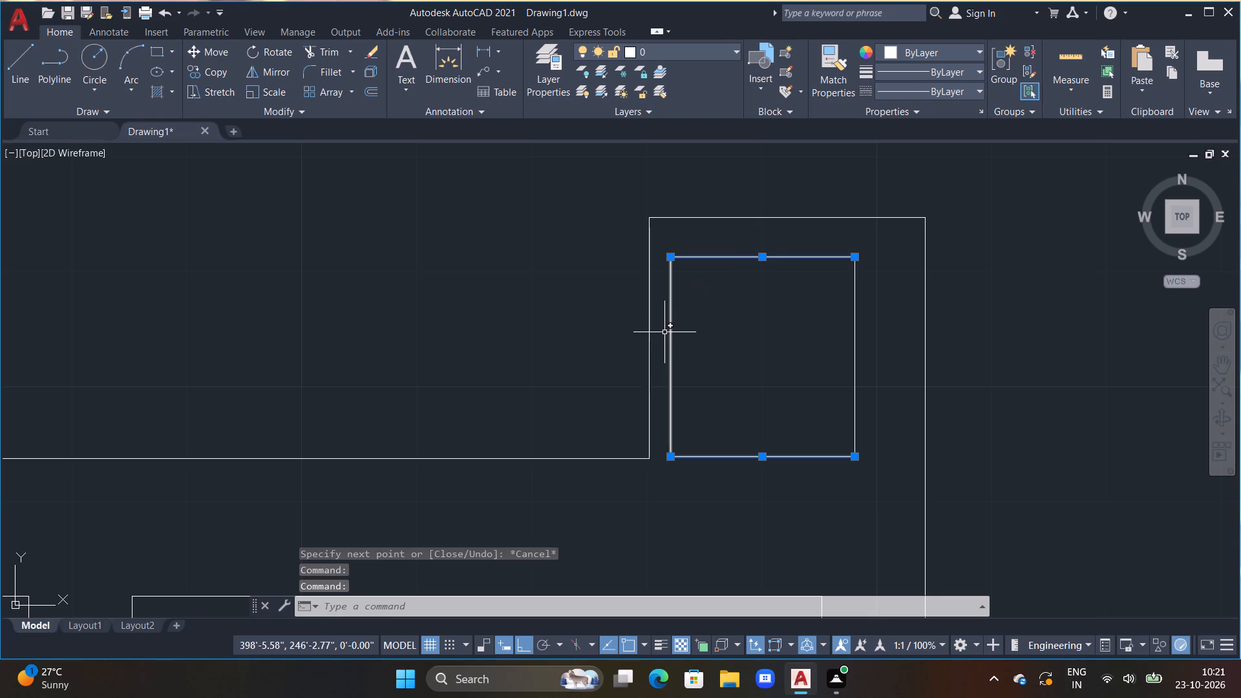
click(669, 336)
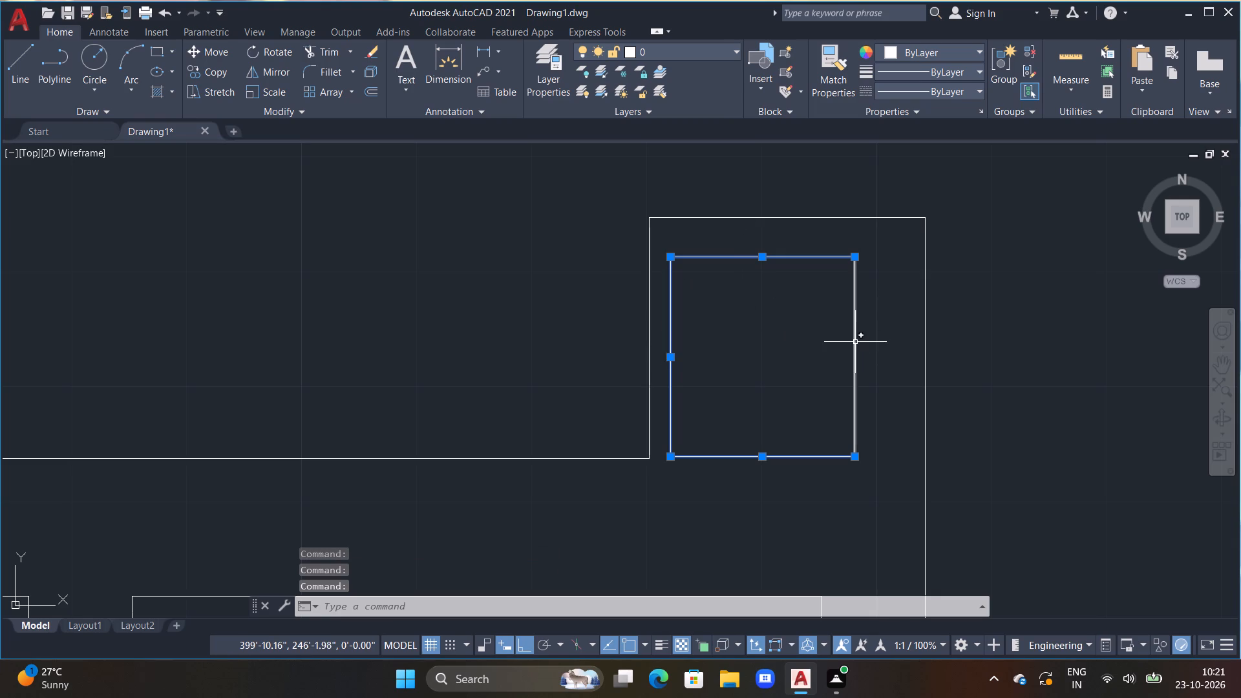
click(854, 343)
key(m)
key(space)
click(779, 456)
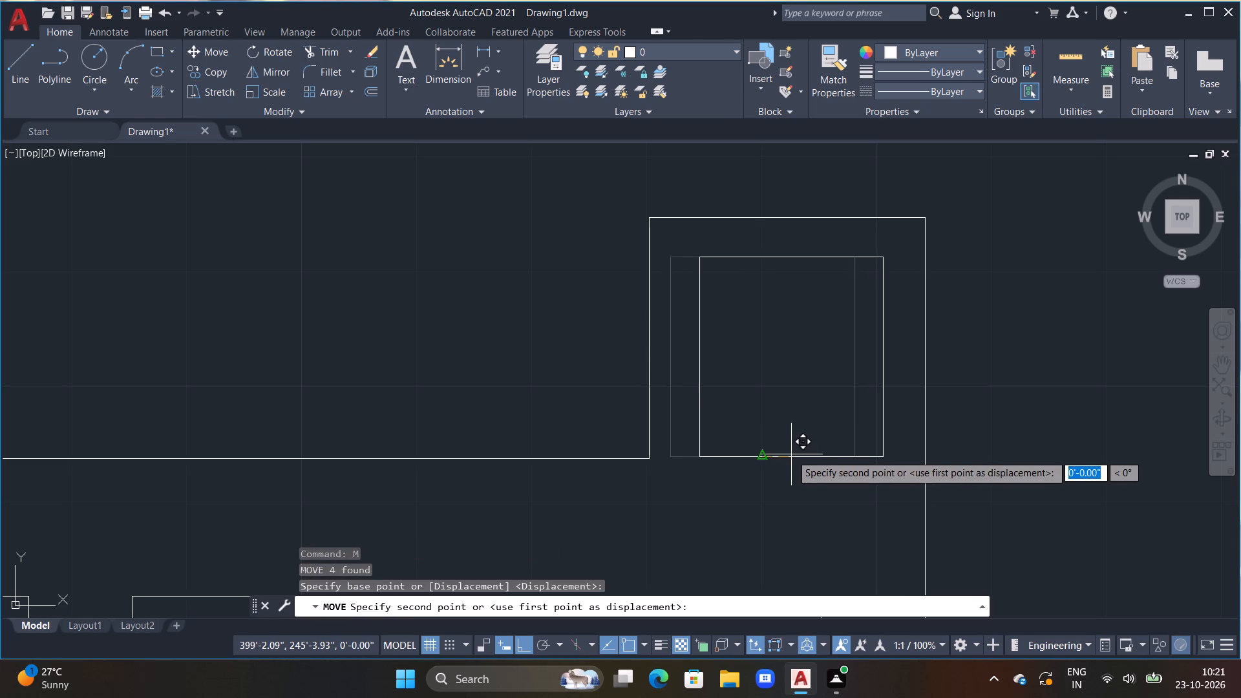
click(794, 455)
Move the inner rectangle's four lines about 3" east to sit more centrally within the shaft outline.
click(795, 456)
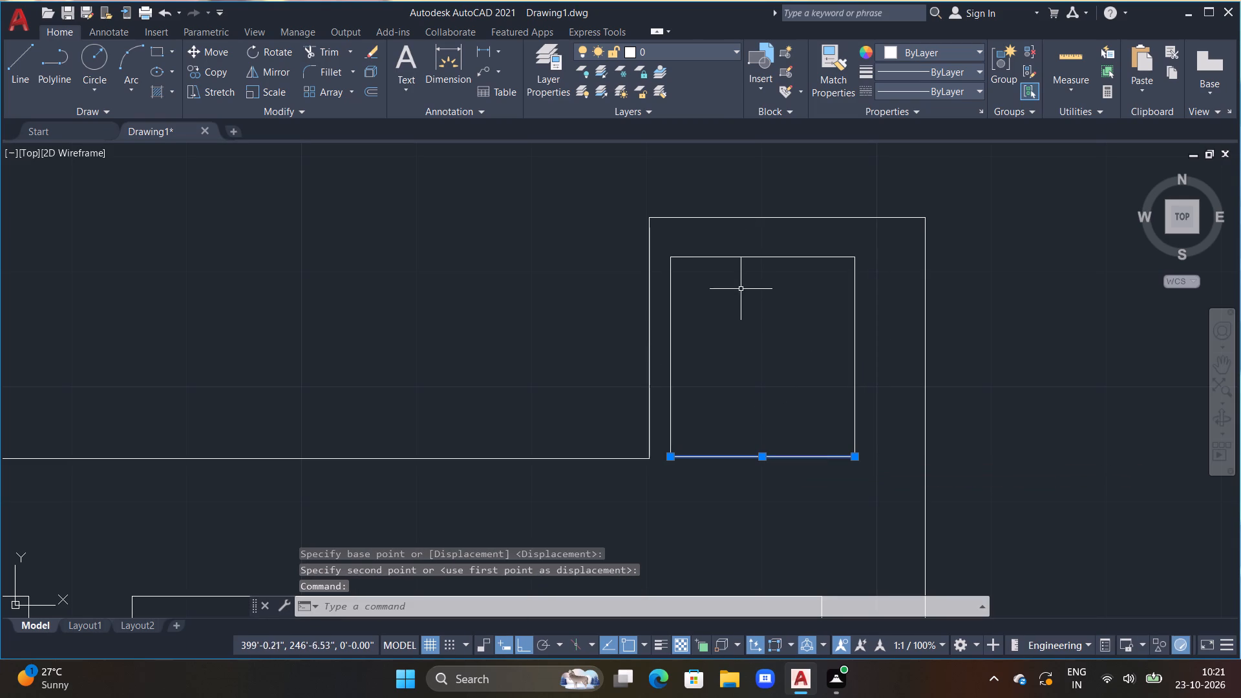
click(737, 251)
drag(725, 320, 717, 328)
drag(665, 348, 708, 348)
drag(876, 352, 683, 353)
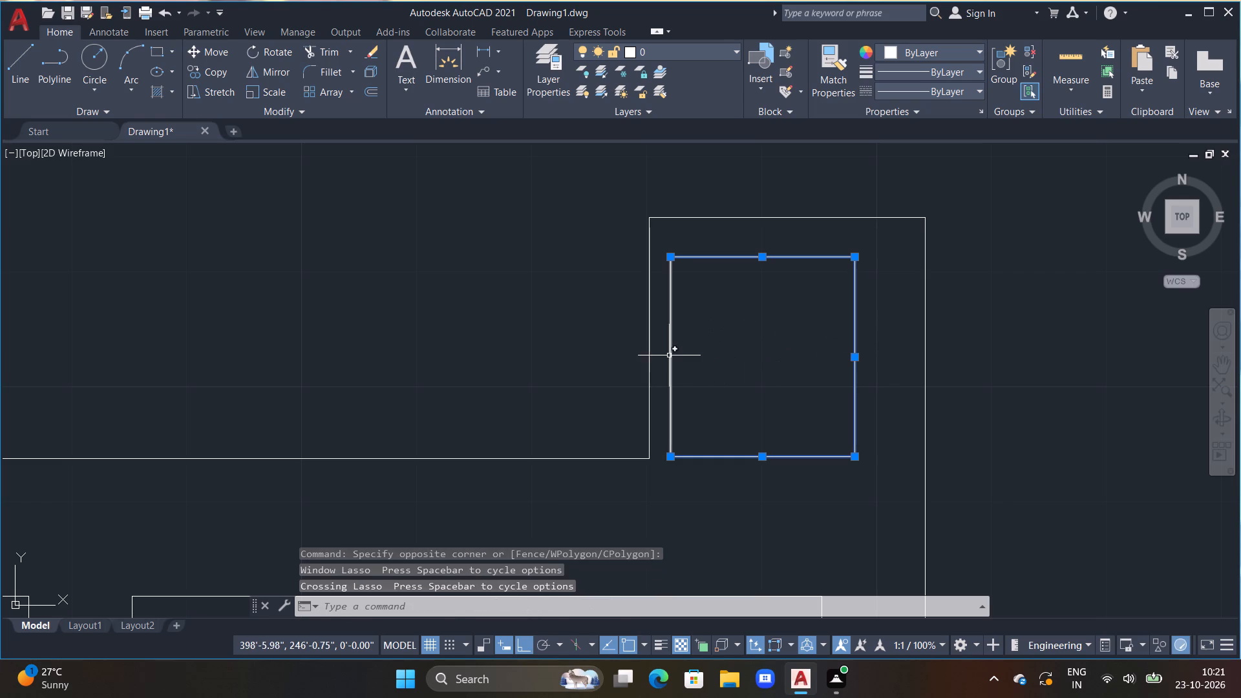
click(669, 355)
key(m)
key(space)
click(714, 495)
drag(714, 495, 716, 495)
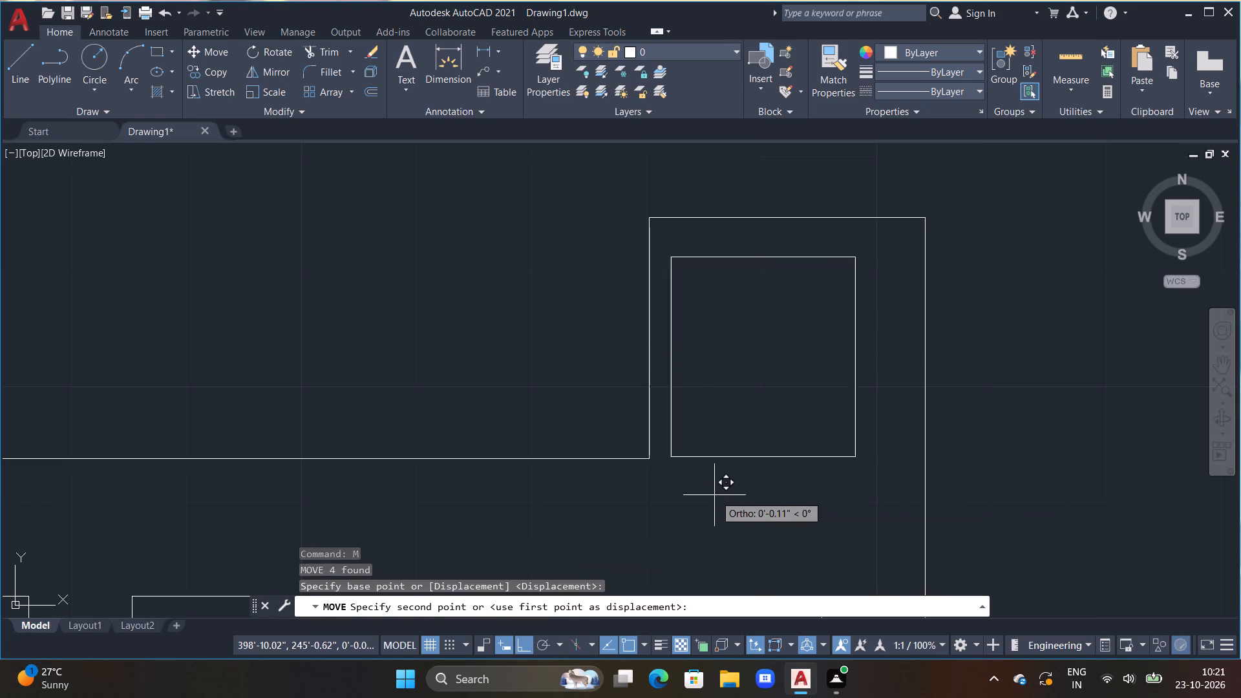
drag(716, 495, 739, 495)
click(745, 495)
click(762, 498)
key(Escape)
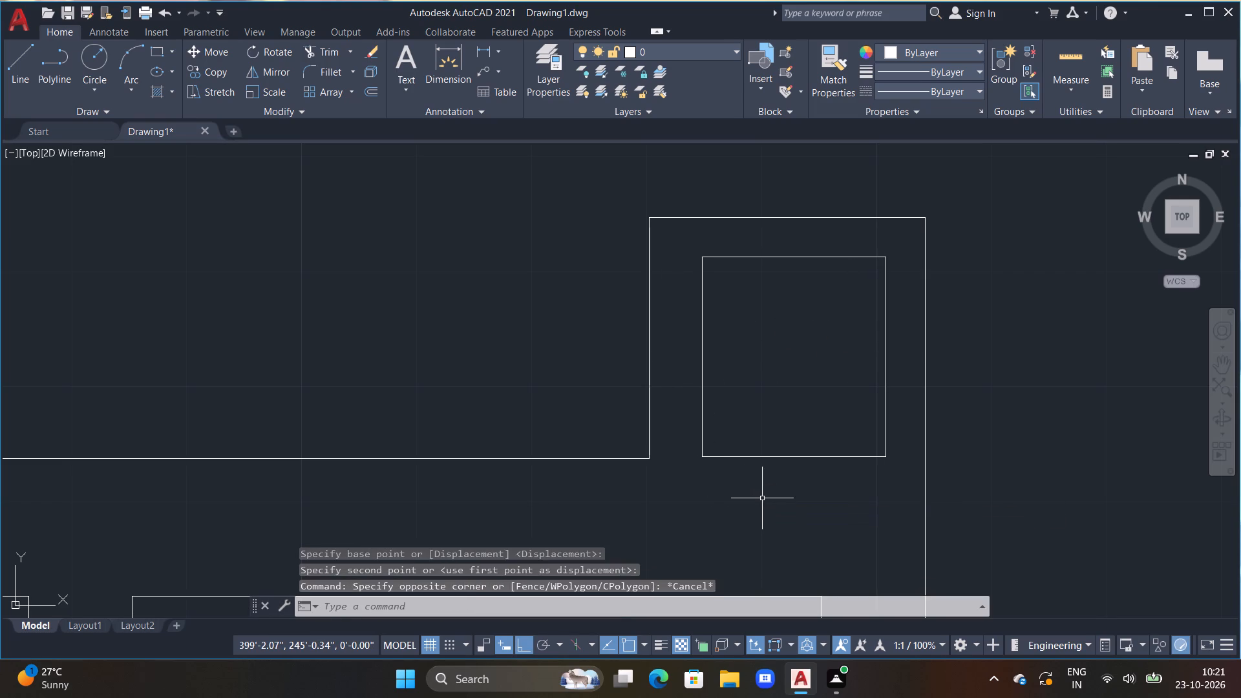
Draw a diagonal line across the inner rectangle from its southwest corner to its northeast corner.
scroll(759, 507, down, 2)
middle_drag(725, 523, 696, 466)
scroll(695, 466, down, 1)
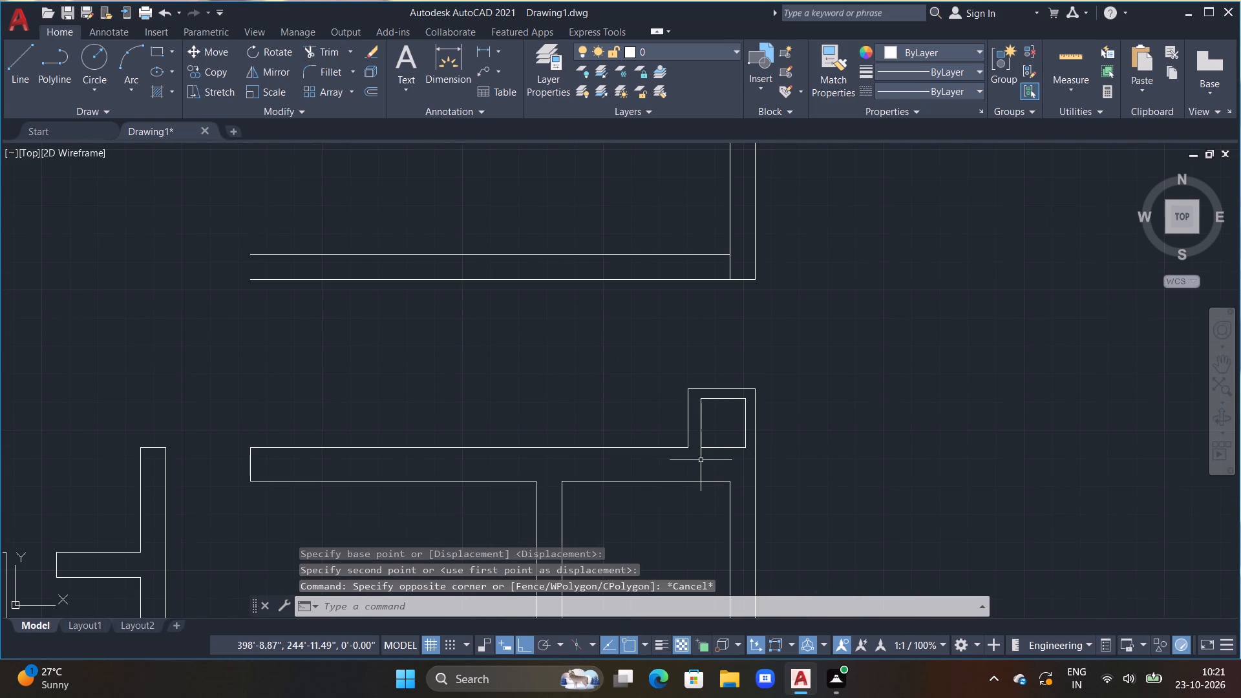
scroll(699, 478, down, 2)
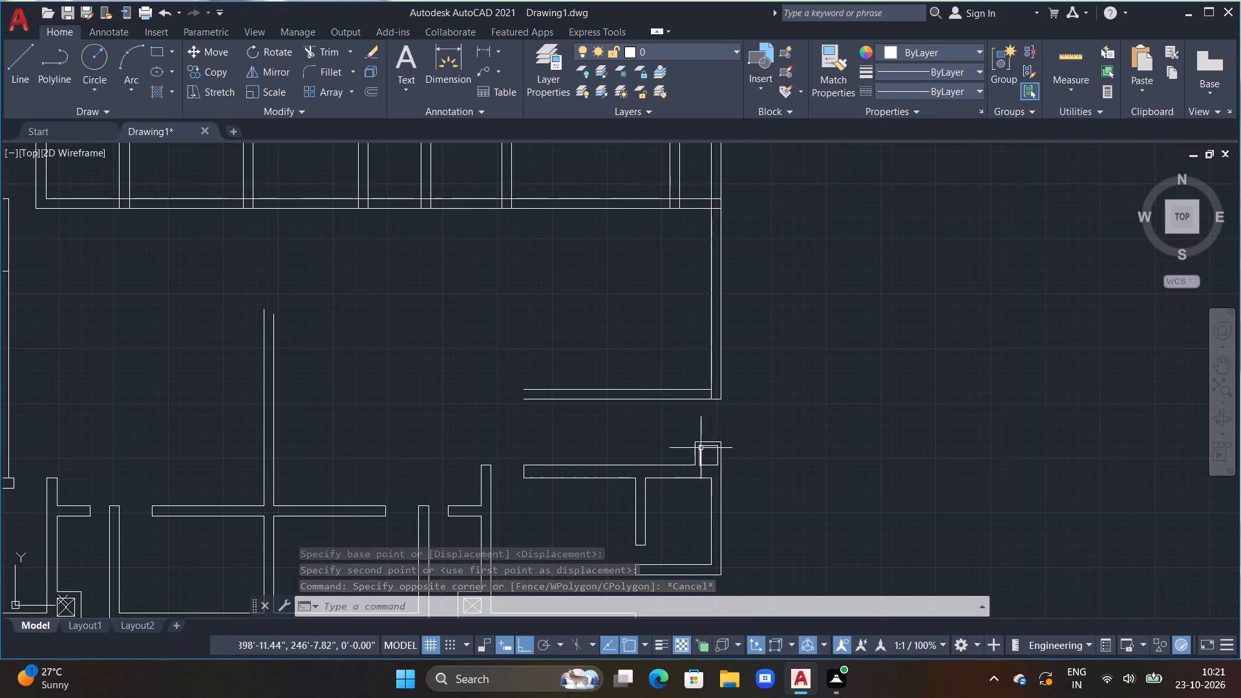
scroll(701, 448, up, 3)
middle_drag(724, 454, 739, 377)
key(Escape)
key(l)
key(space)
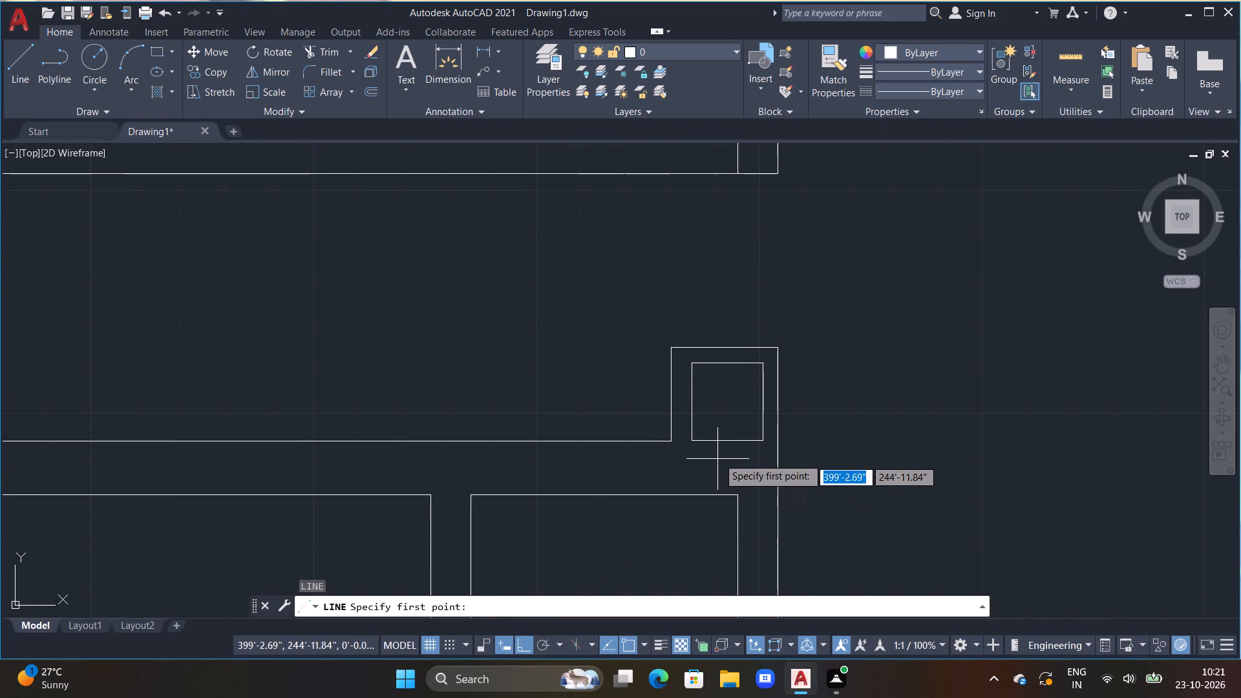
drag(688, 441, 691, 432)
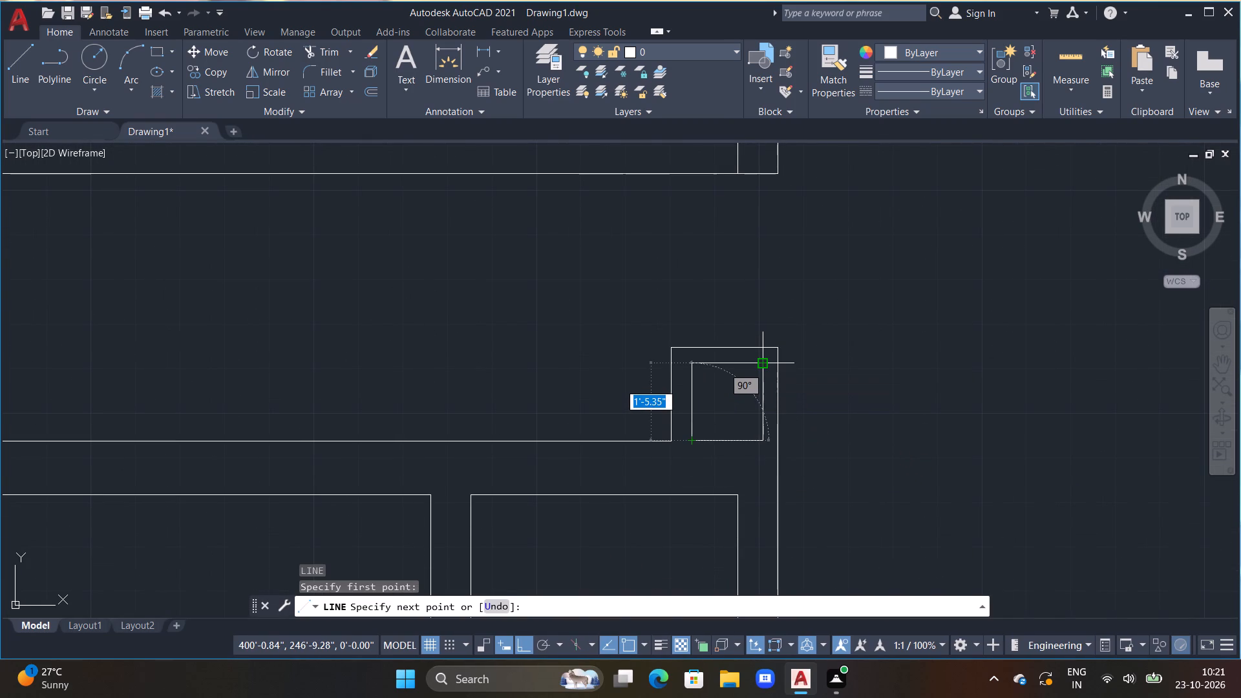
click(762, 365)
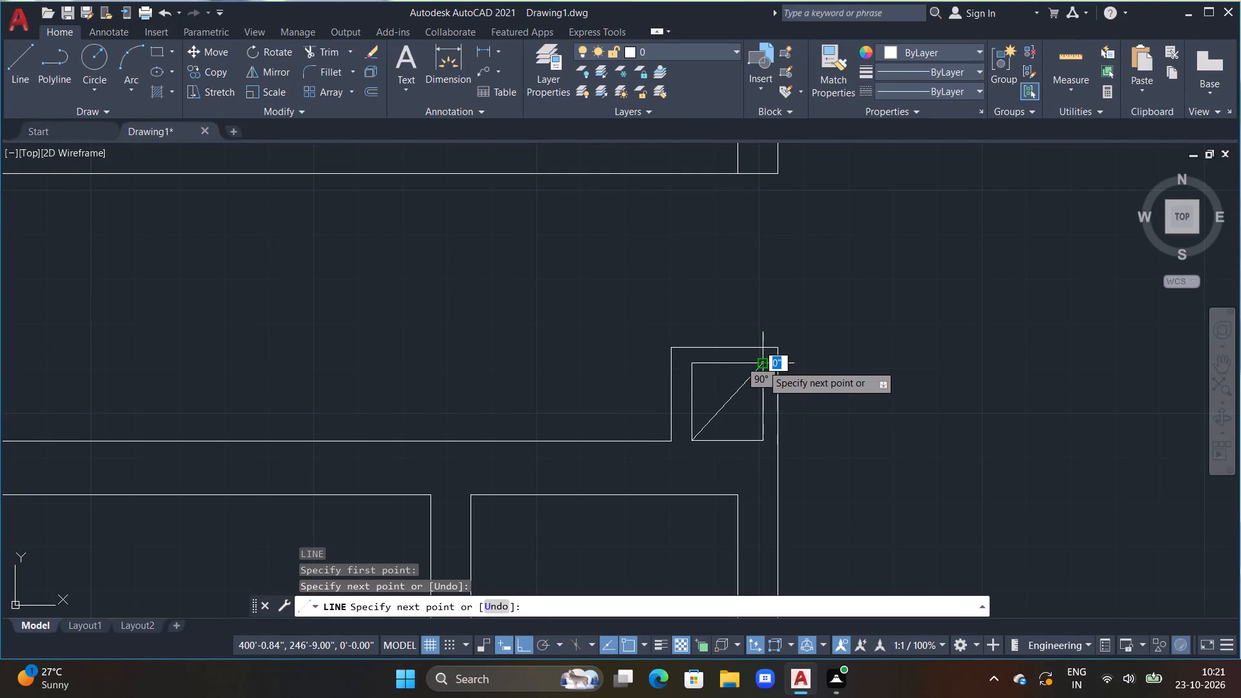
key(Escape)
Draw the second diagonal across the inner shaft rectangle from its northwest corner to its southeast corner.
key(l)
key(space)
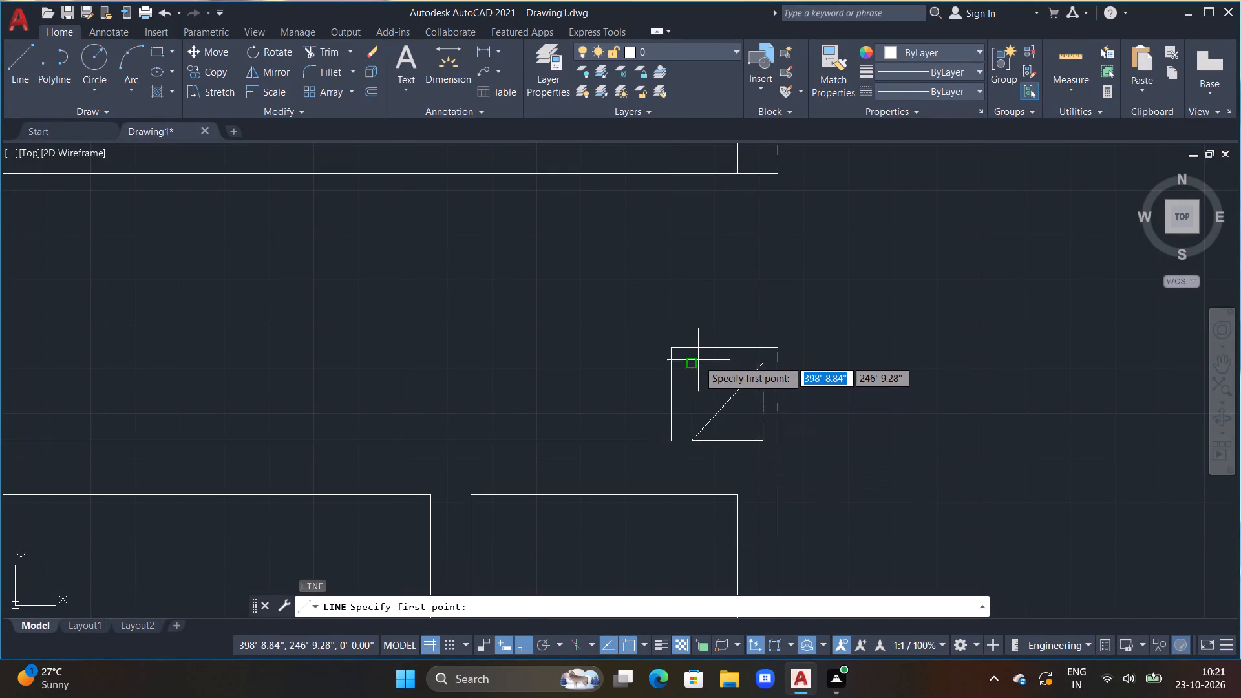
click(694, 364)
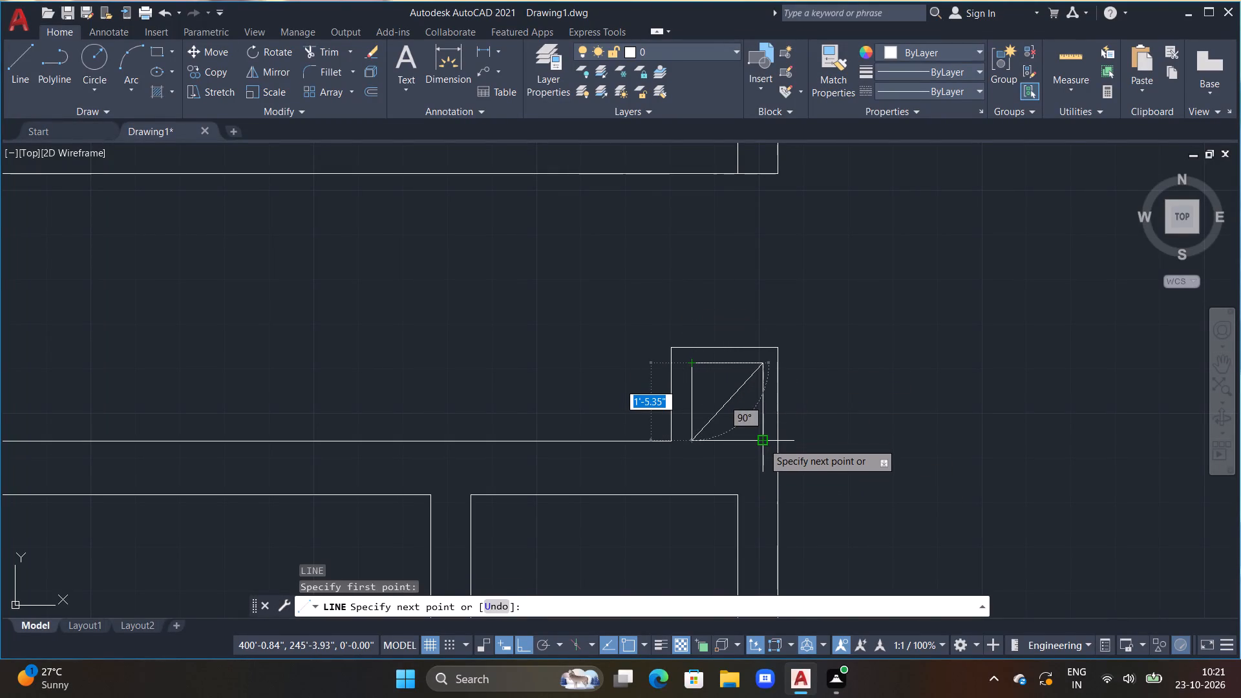
click(763, 443)
key(Escape)
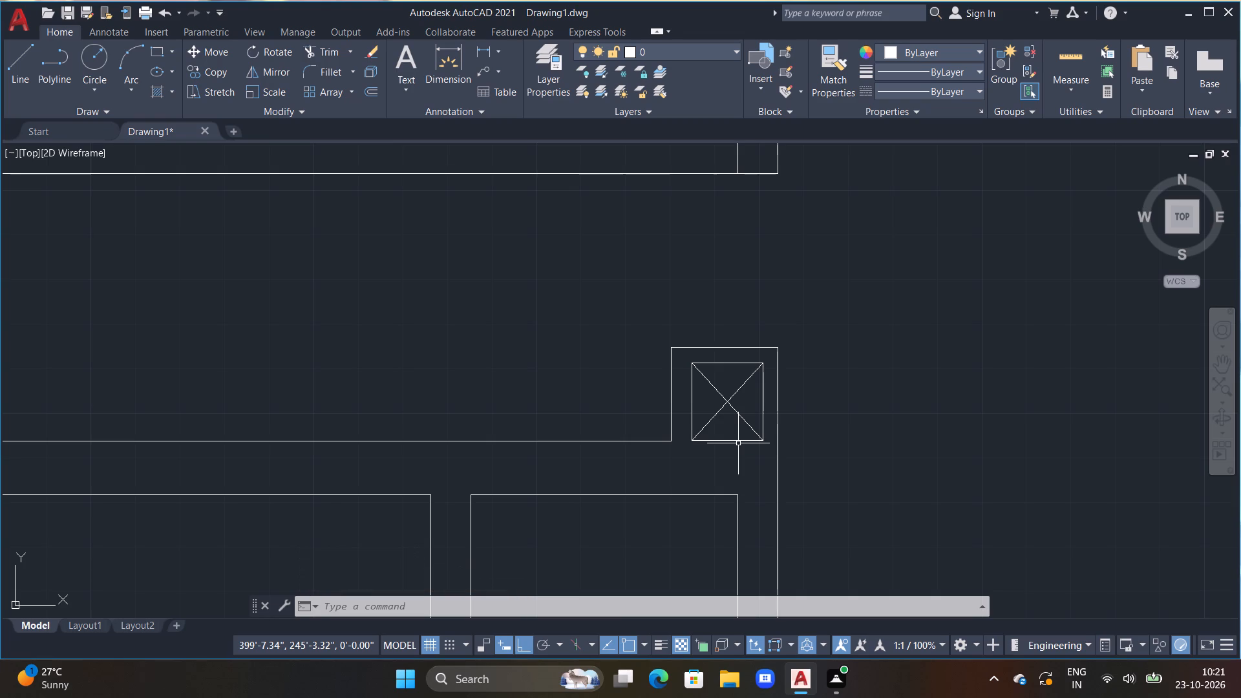
key(Escape)
scroll(739, 443, down, 2)
key(Escape)
key(Escape)
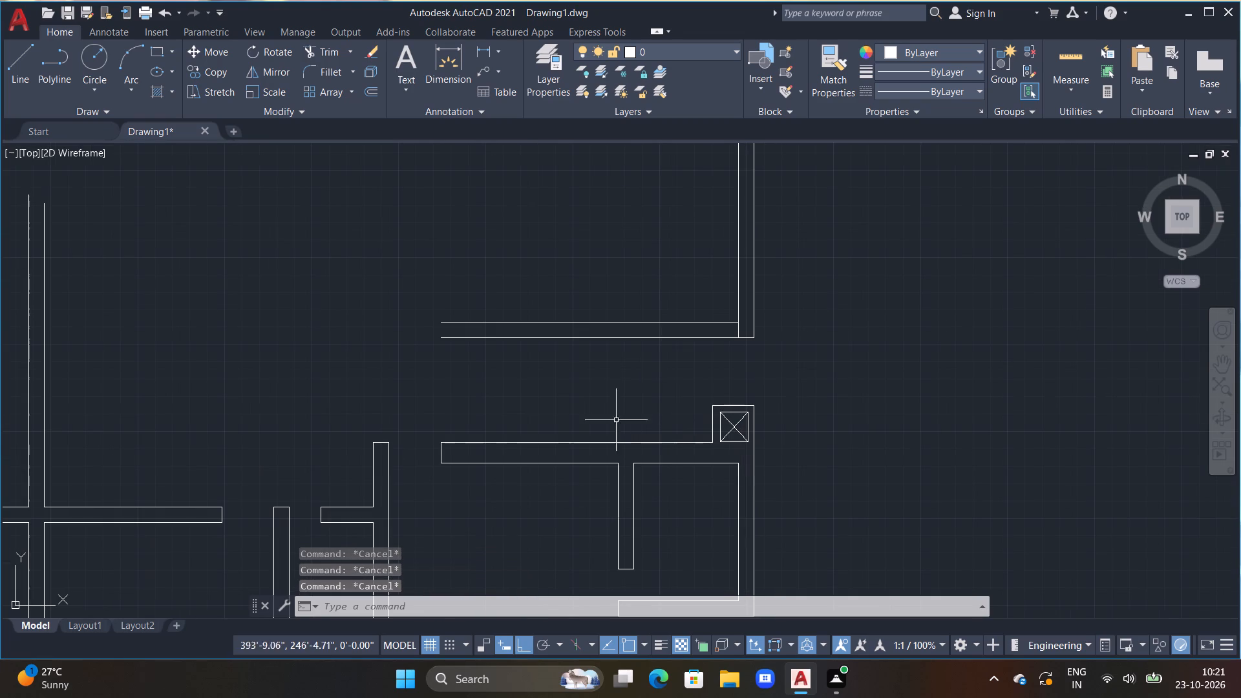
Offset the west line of the east shaft outline 9'2" to the west.
middle_drag(584, 374, 584, 324)
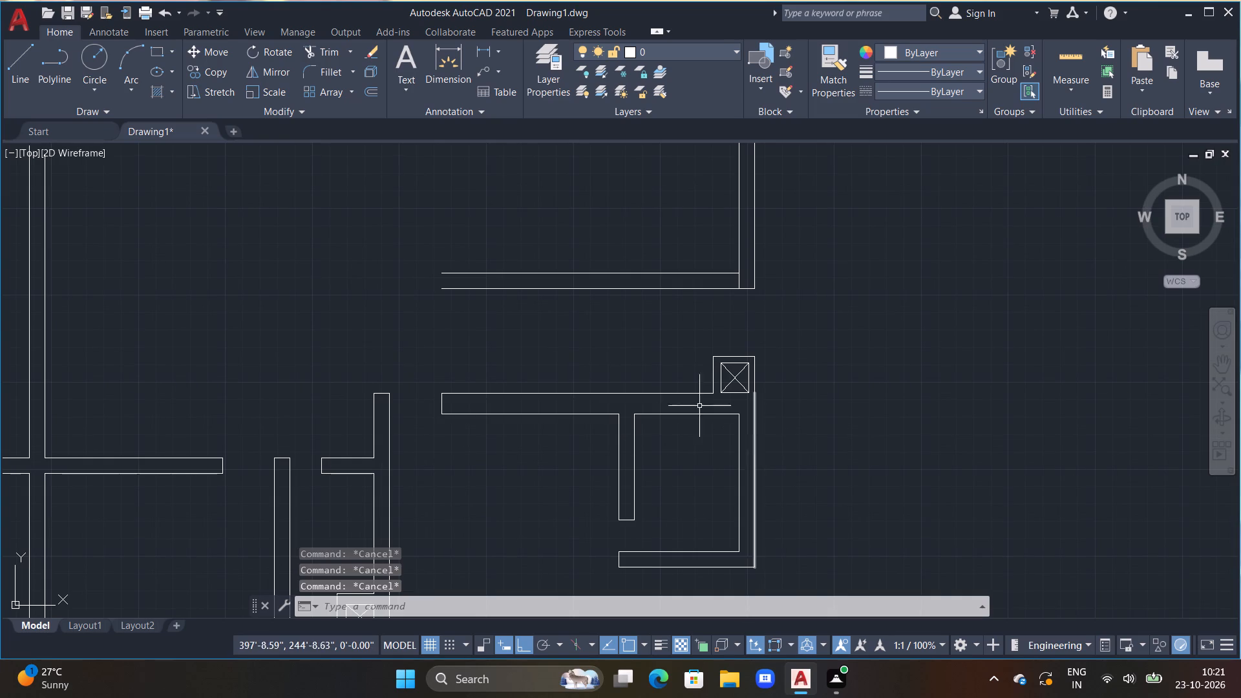
middle_drag(543, 359, 546, 412)
key(Escape)
scroll(552, 403, down, 1)
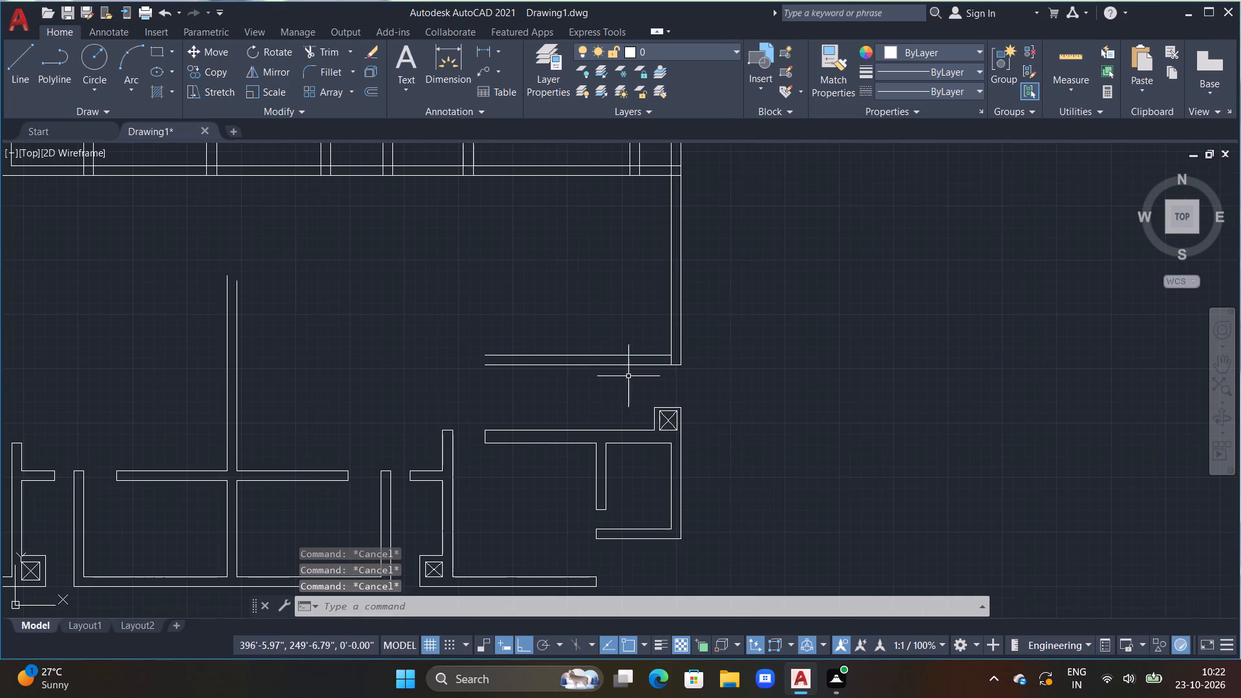
scroll(622, 379, down, 1)
middle_drag(620, 386, 617, 422)
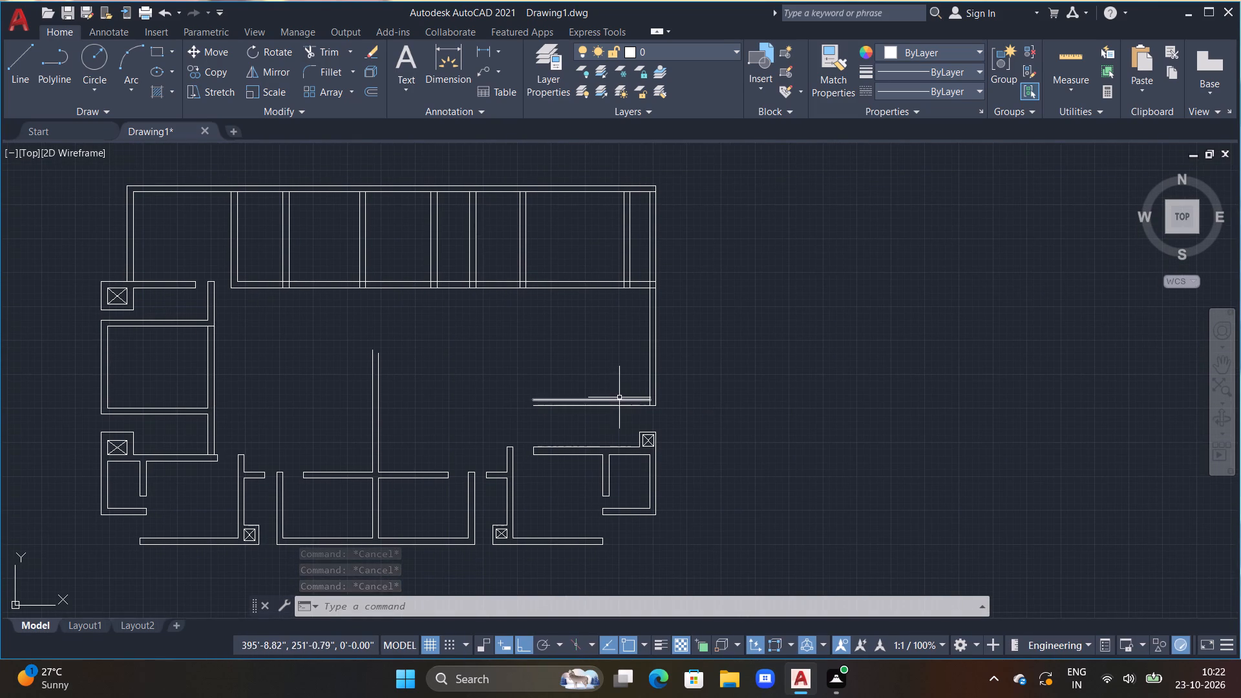
middle_drag(622, 398, 626, 412)
key(Escape)
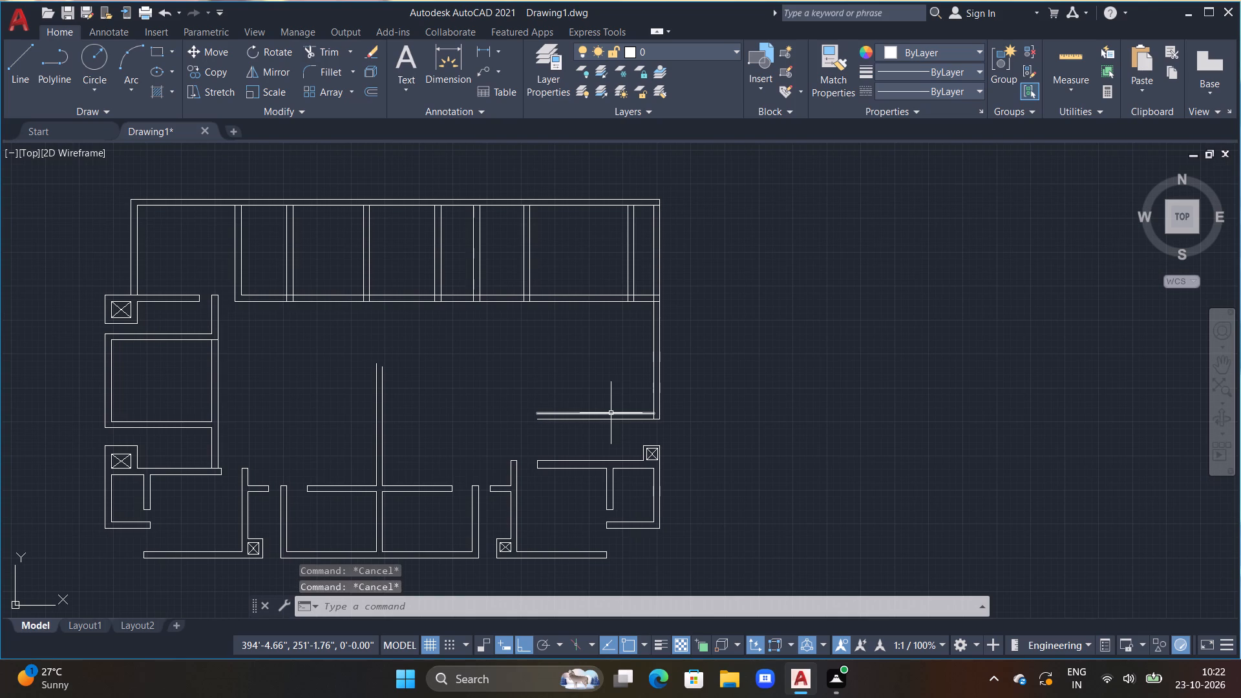
key(Escape)
text(OFF)
key(space)
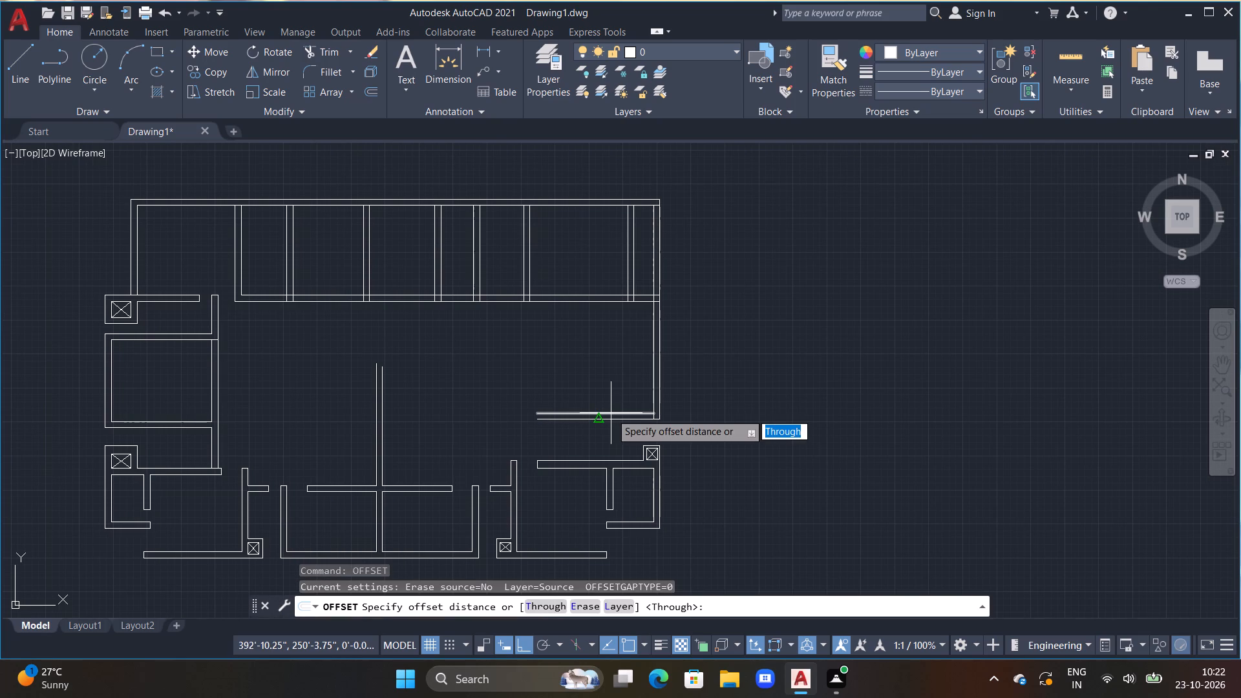
text(9'2)
key(shift+quotedbl)
key(Return)
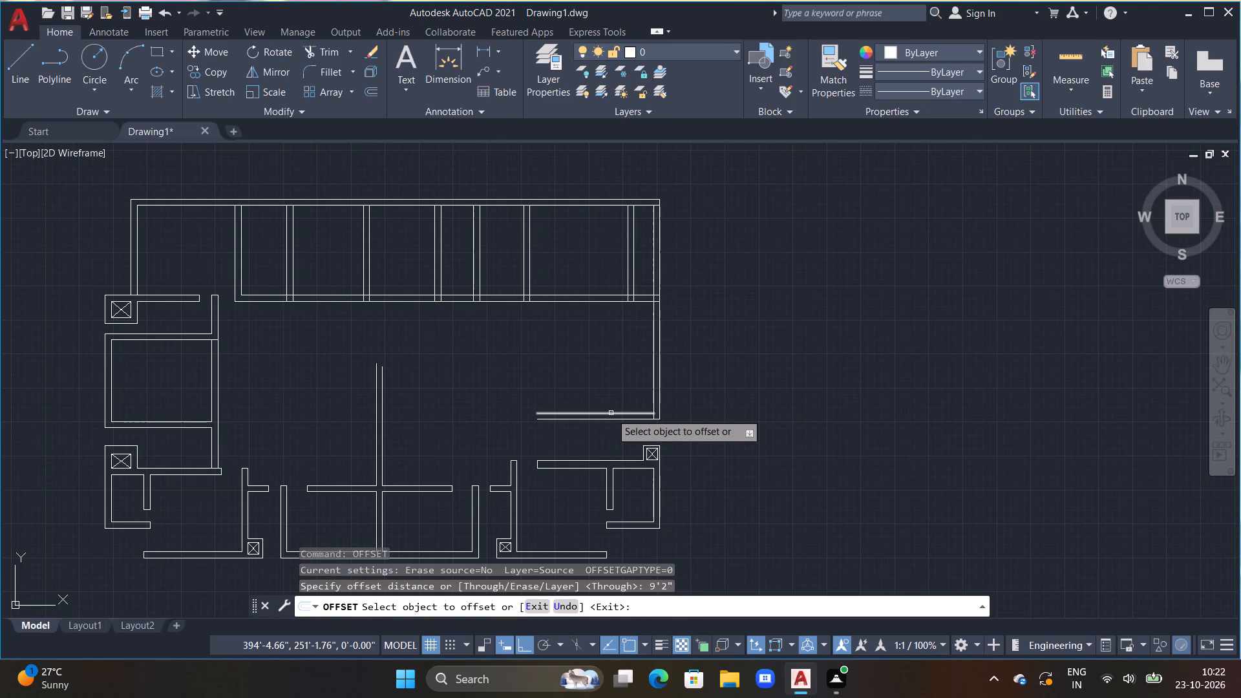
scroll(654, 472, up, 2)
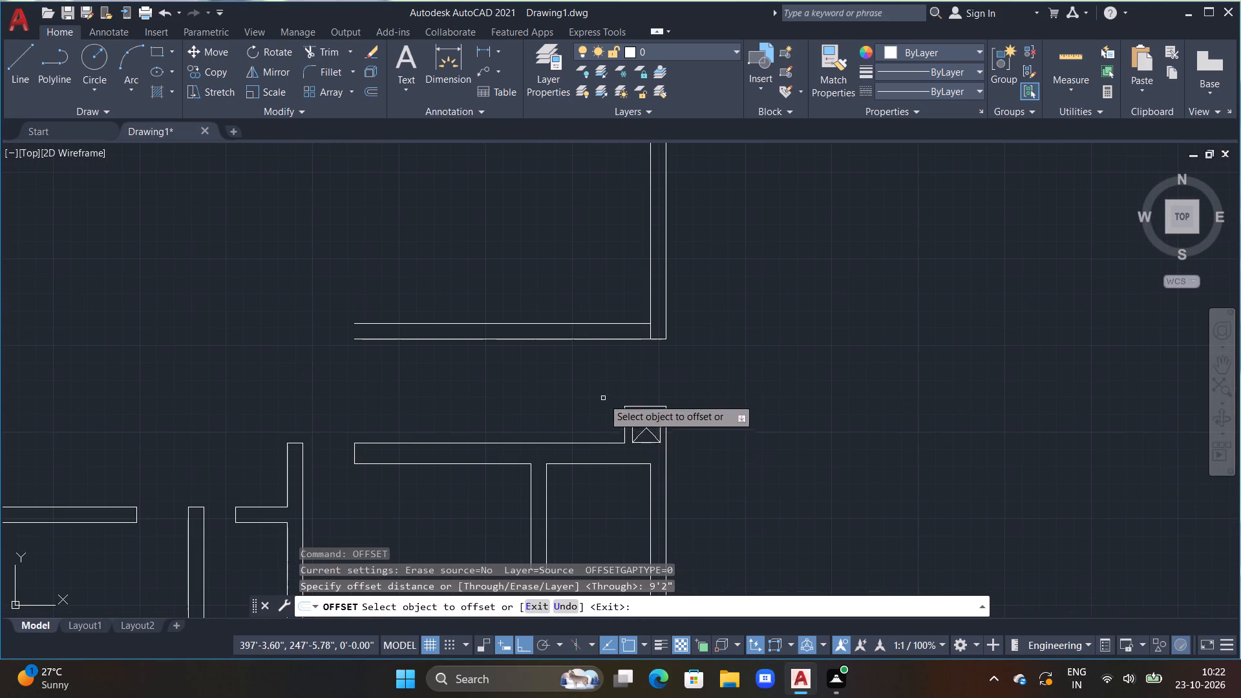
click(622, 423)
click(491, 424)
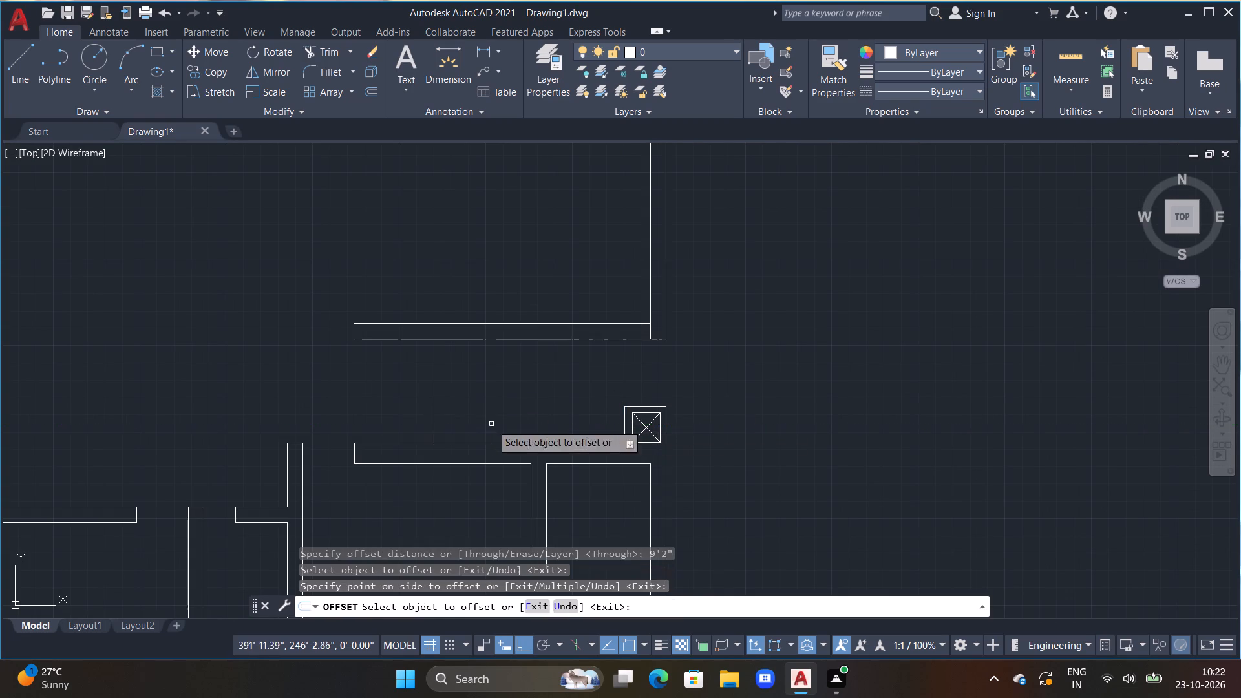
Offset the new short vertical line 9" to the west to form the second face of the wall.
click(433, 420)
text(9")
key(Return)
key(Escape)
key(Escape)
key(Escape)
key(Escape)
key(Escape)
key(Escape)
key(Escape)
key(Escape)
key(Escape)
key(Escape)
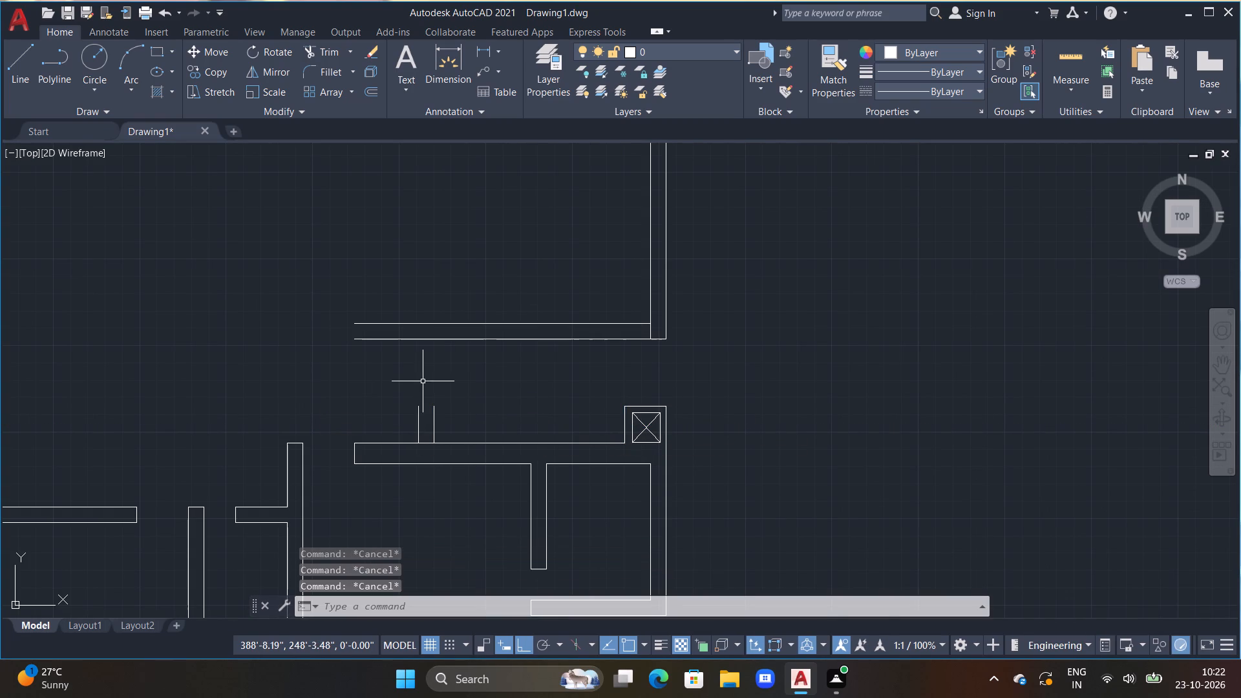
Extend both short vertical lines north to the upper line of the horizontal wall above.
key(e)
key(x)
key(space)
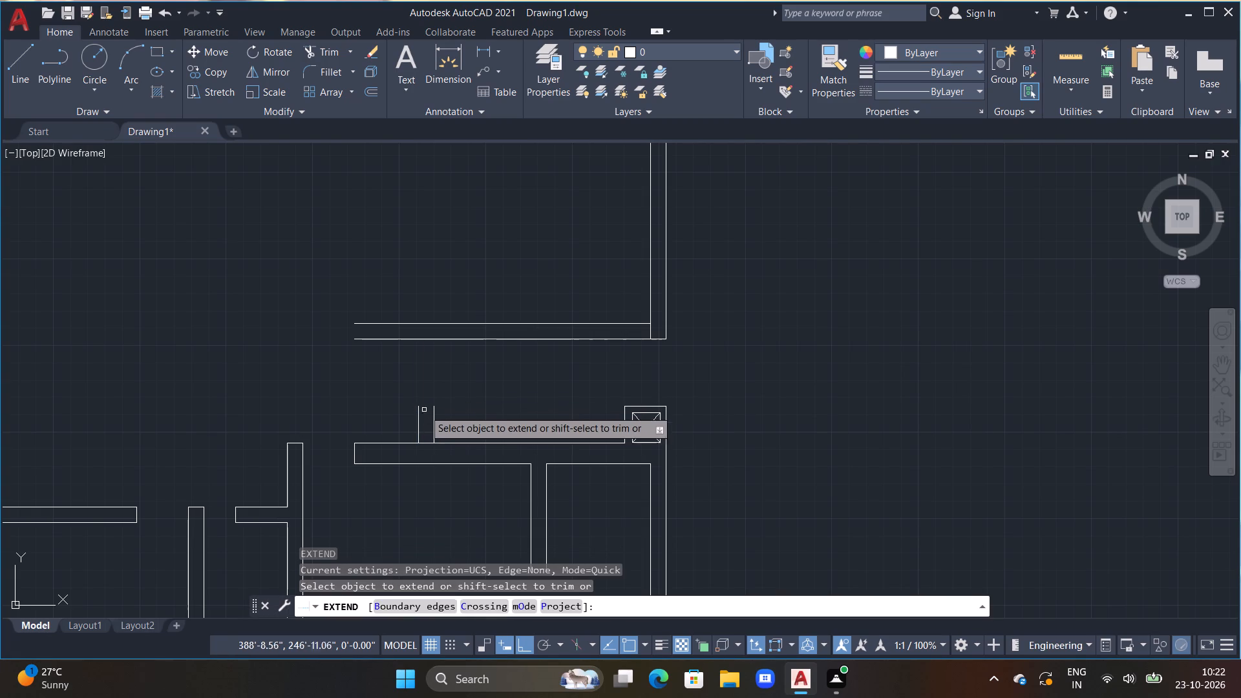
click(417, 416)
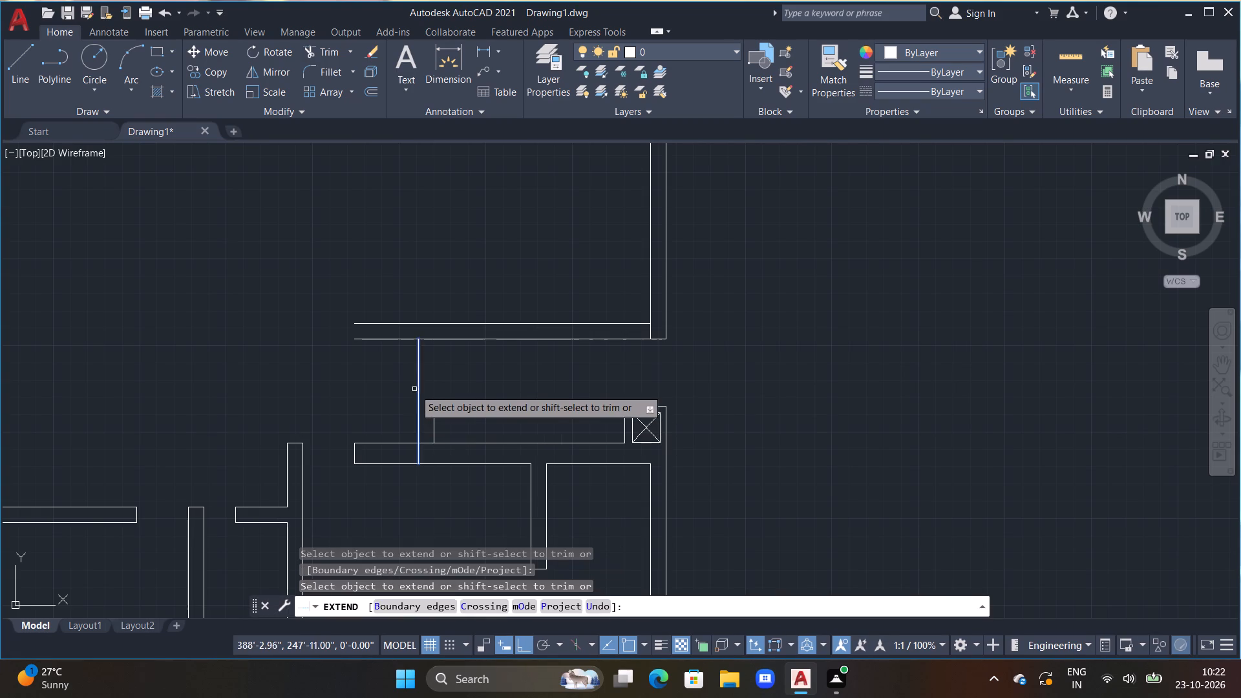
click(418, 345)
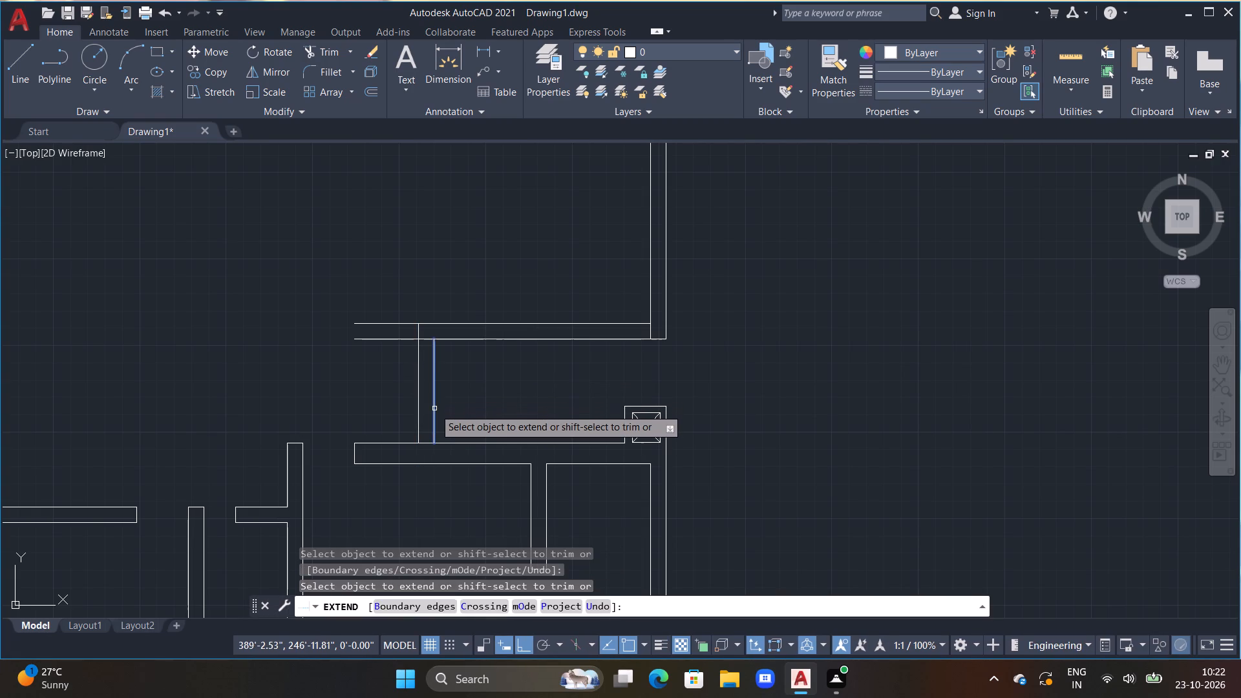
click(434, 408)
click(434, 352)
key(Escape)
key(Escape)
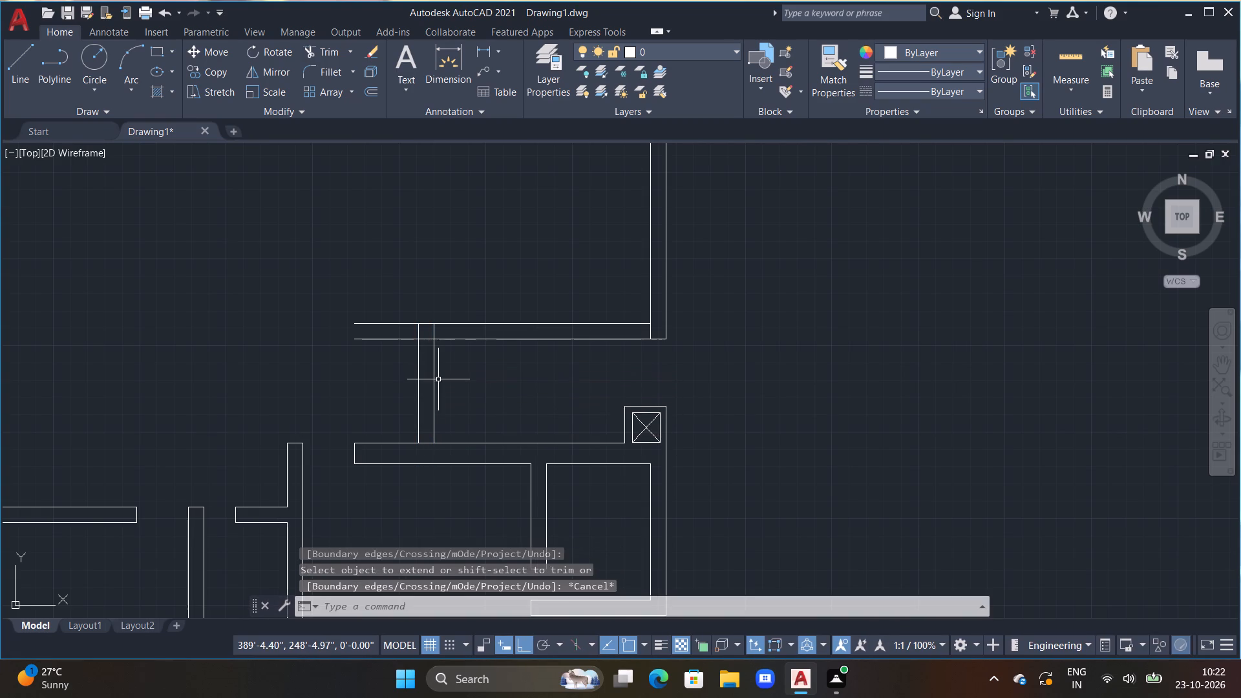
Trim the horizontal wall's lines extending west of the new wall and the vertical lines crossing it at both corners.
middle_drag(446, 380, 599, 366)
text(TR)
key(space)
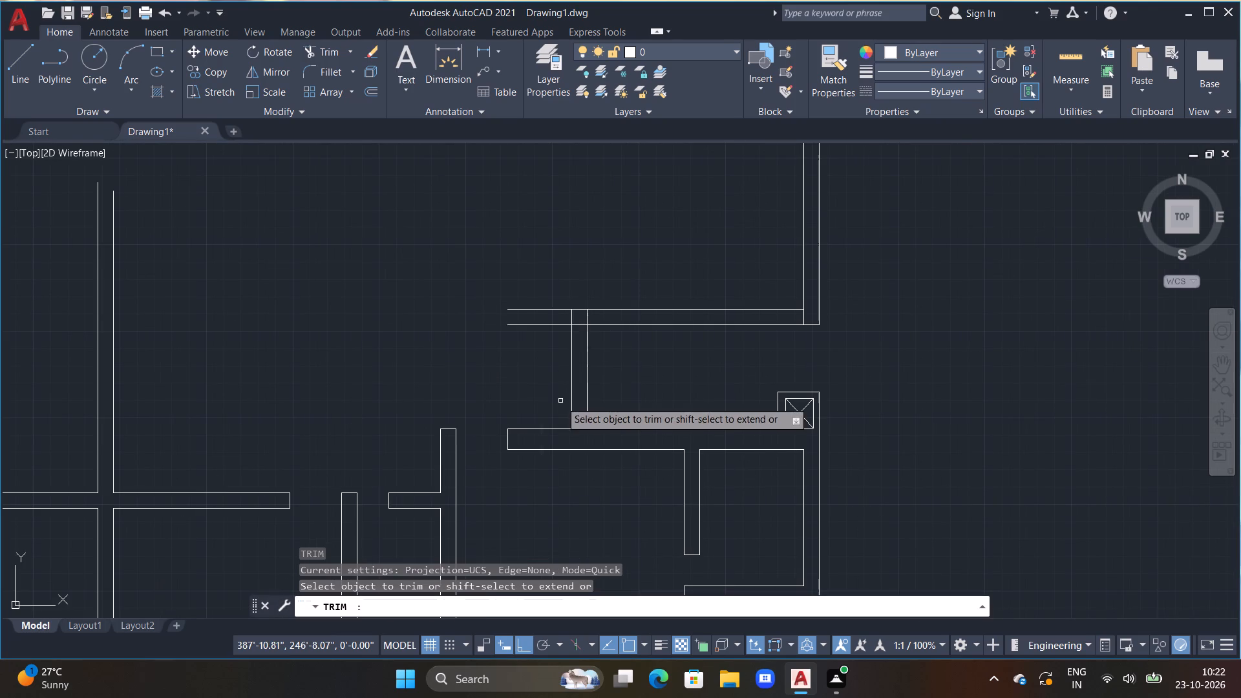
drag(534, 354, 520, 283)
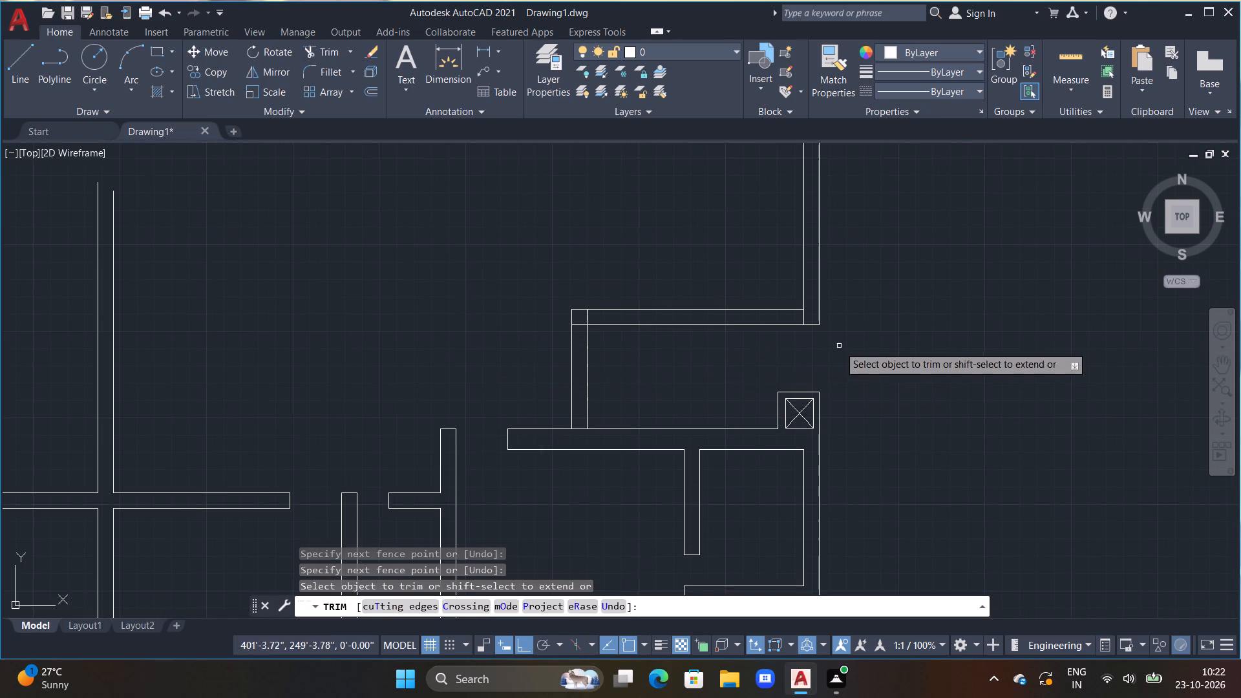
click(802, 316)
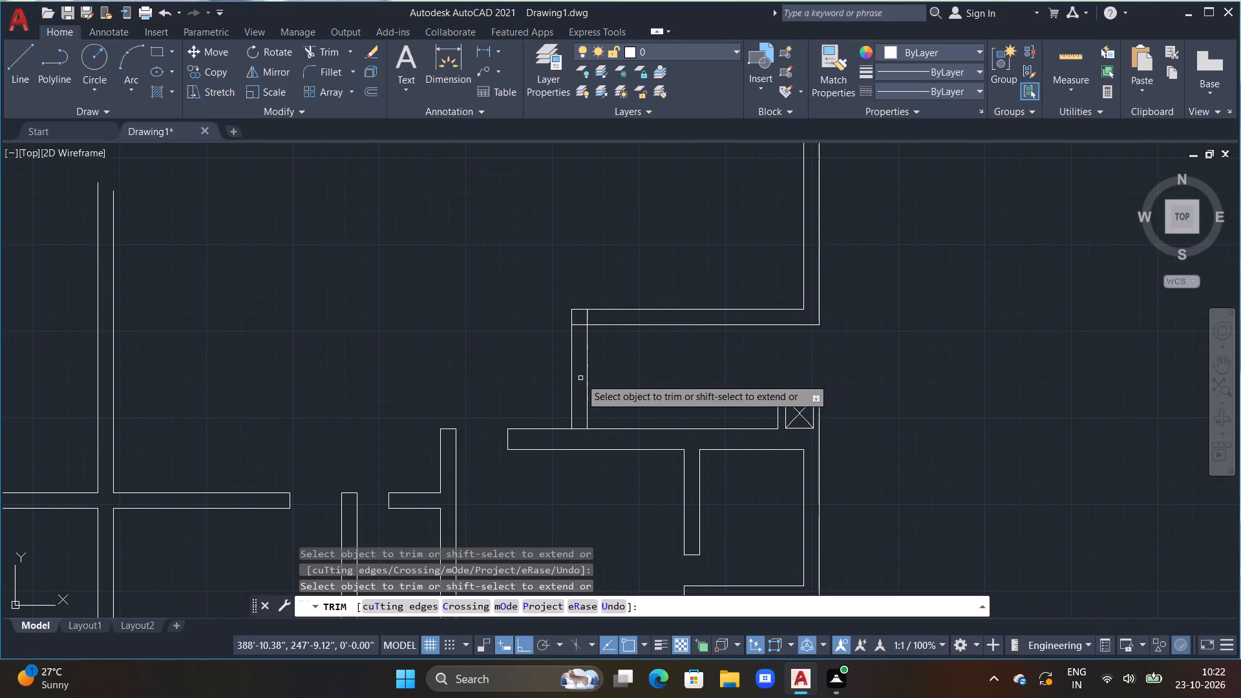
click(586, 316)
scroll(601, 330, down, 2)
middle_drag(608, 334, 606, 381)
key(Escape)
key(Escape)
key(Escape)
middle_drag(648, 304, 648, 312)
key(Escape)
key(Escape)
key(Escape)
key(Escape)
key(Escape)
key(Escape)
key(Escape)
key(Escape)
key(Escape)
key(Escape)
key(Escape)
key(Escape)
key(Escape)
key(Escape)
key(Escape)
key(Escape)
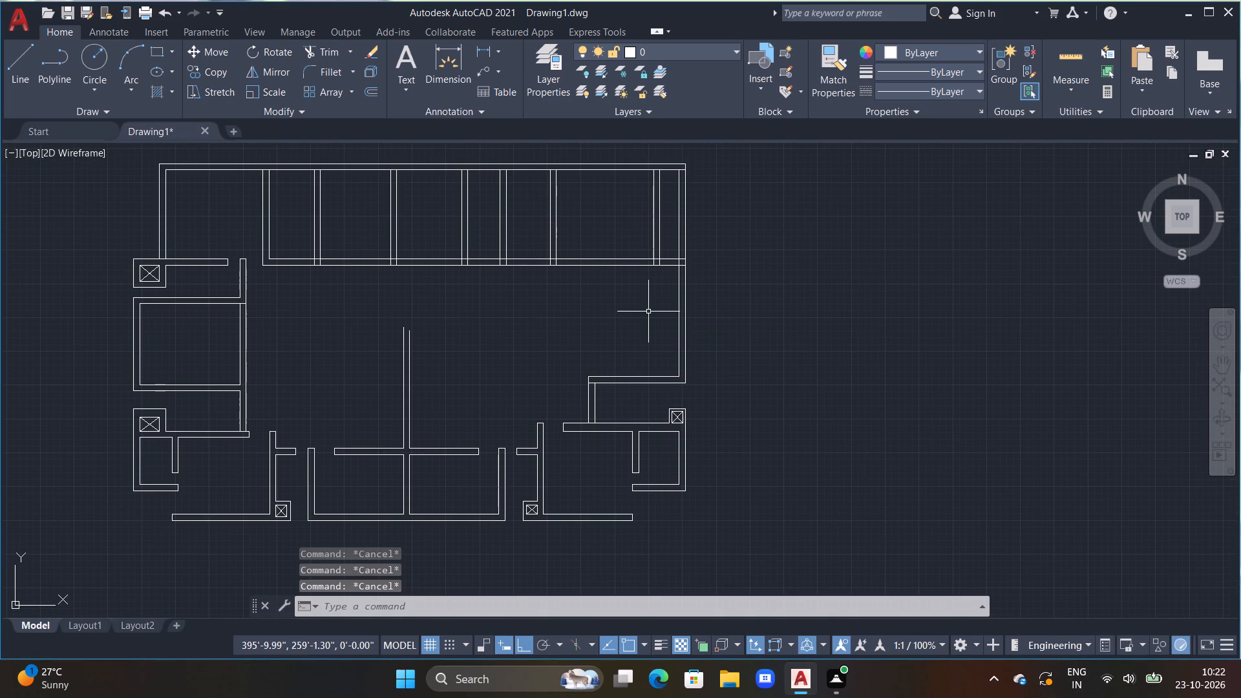
Offset the horizontal wall's north line 10' north, and offset that copy 9" south to form a wall.
text(OFF)
key(space)
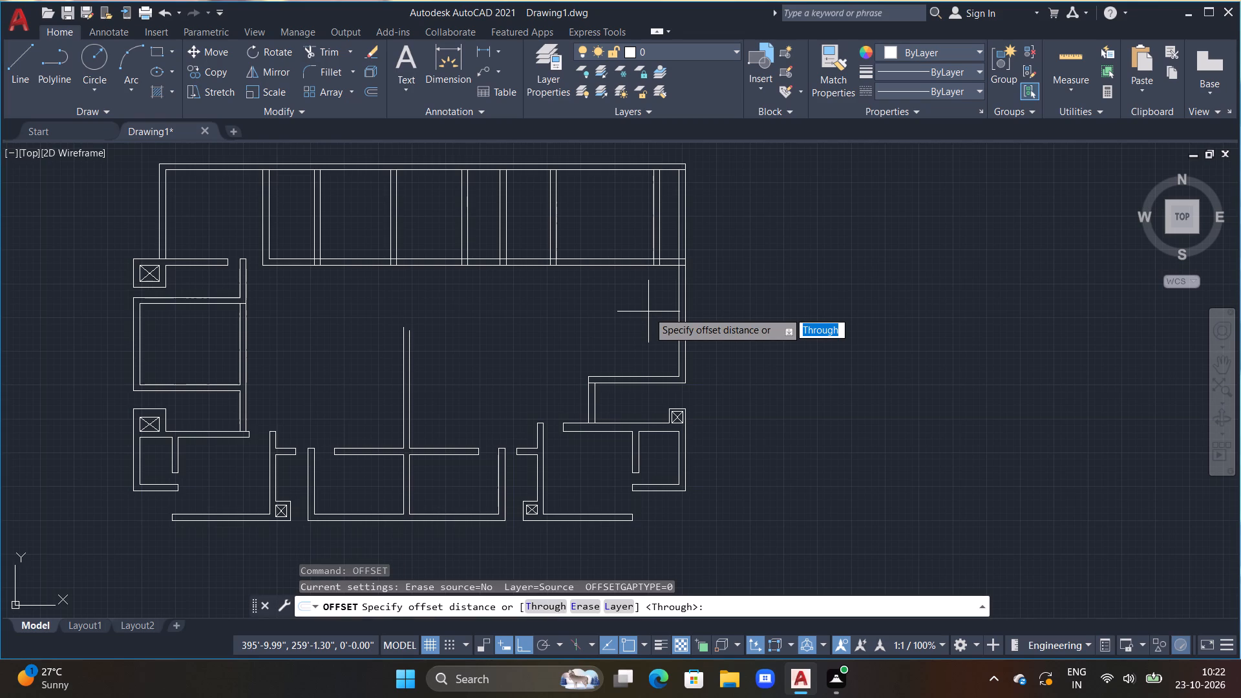
text(10')
key(Return)
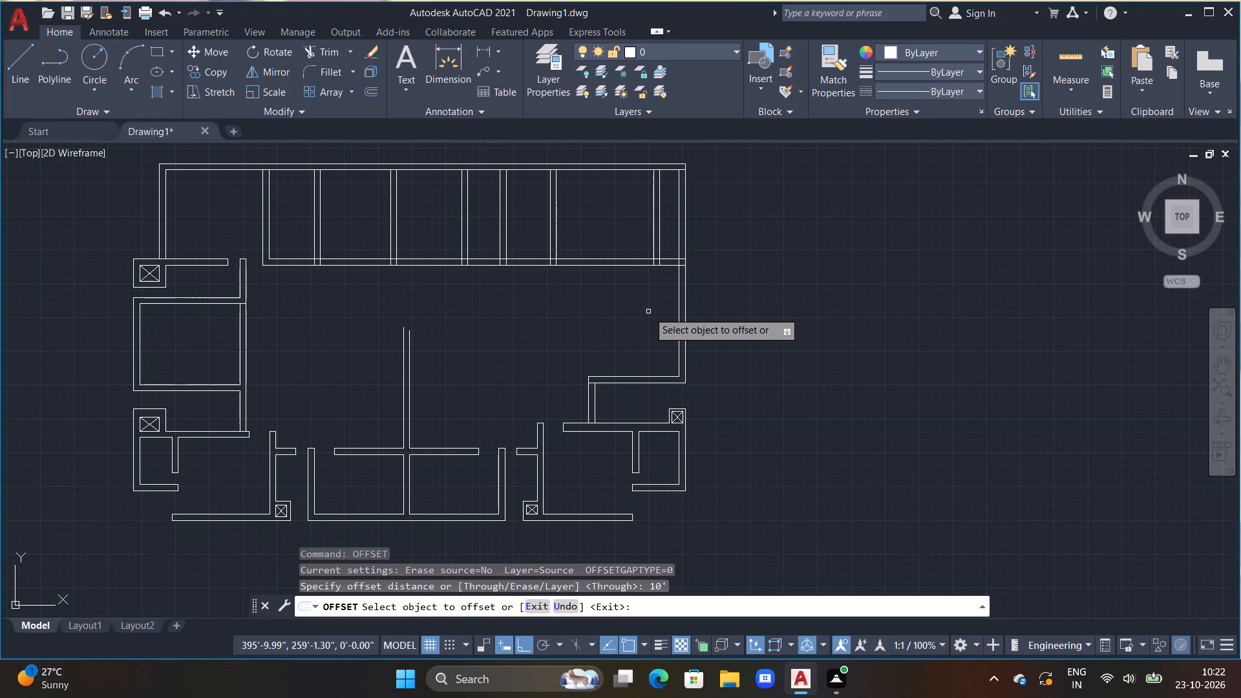
drag(622, 377, 622, 357)
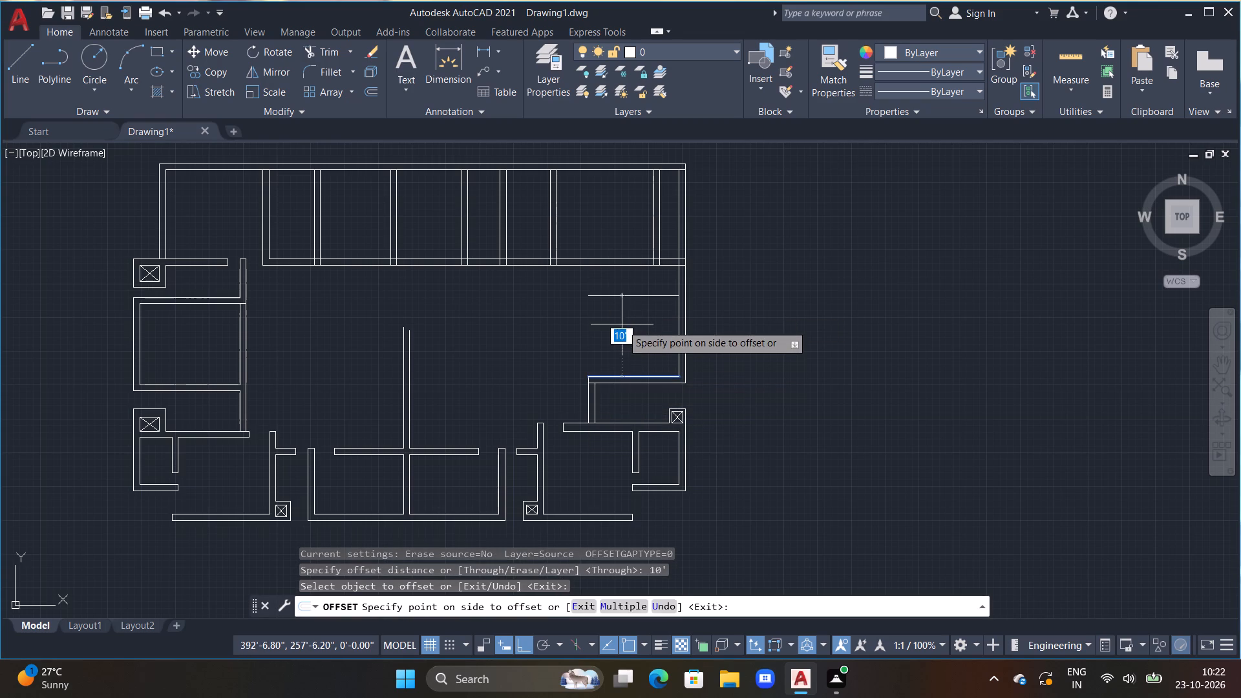
click(622, 324)
drag(631, 295, 633, 309)
text(9")
key(Return)
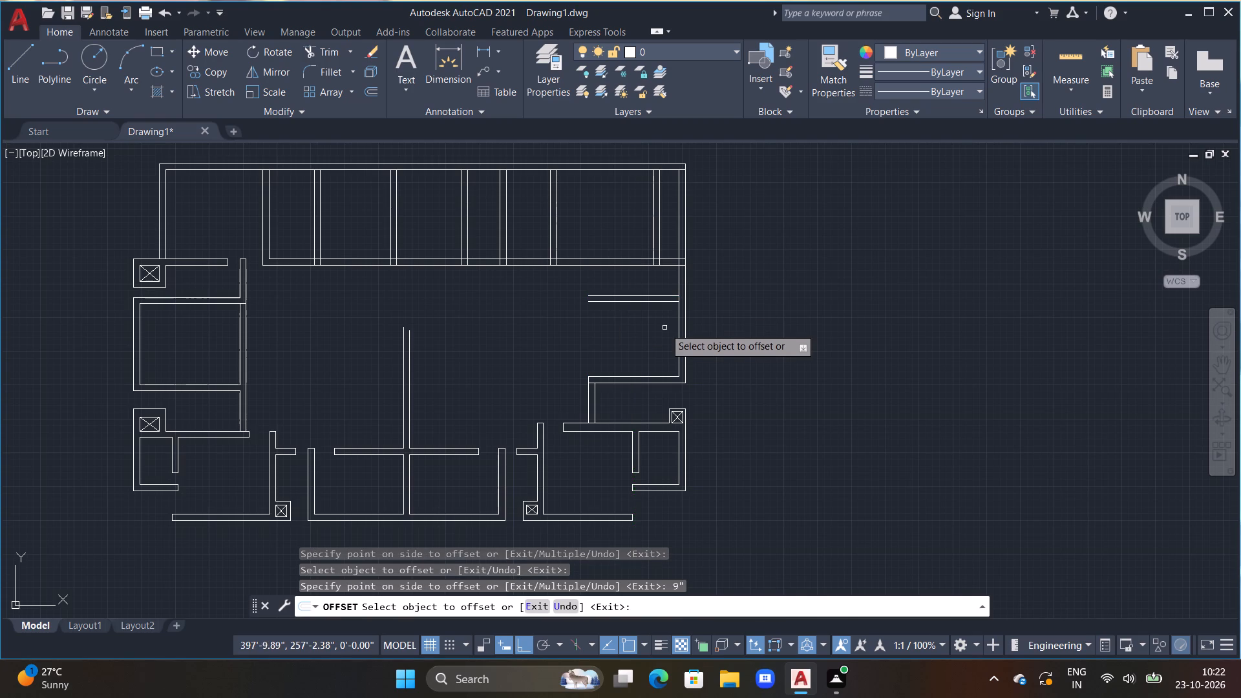
Offset the east wall's inner line 11'2" west, and offset that copy 9" east to form a wall.
click(679, 343)
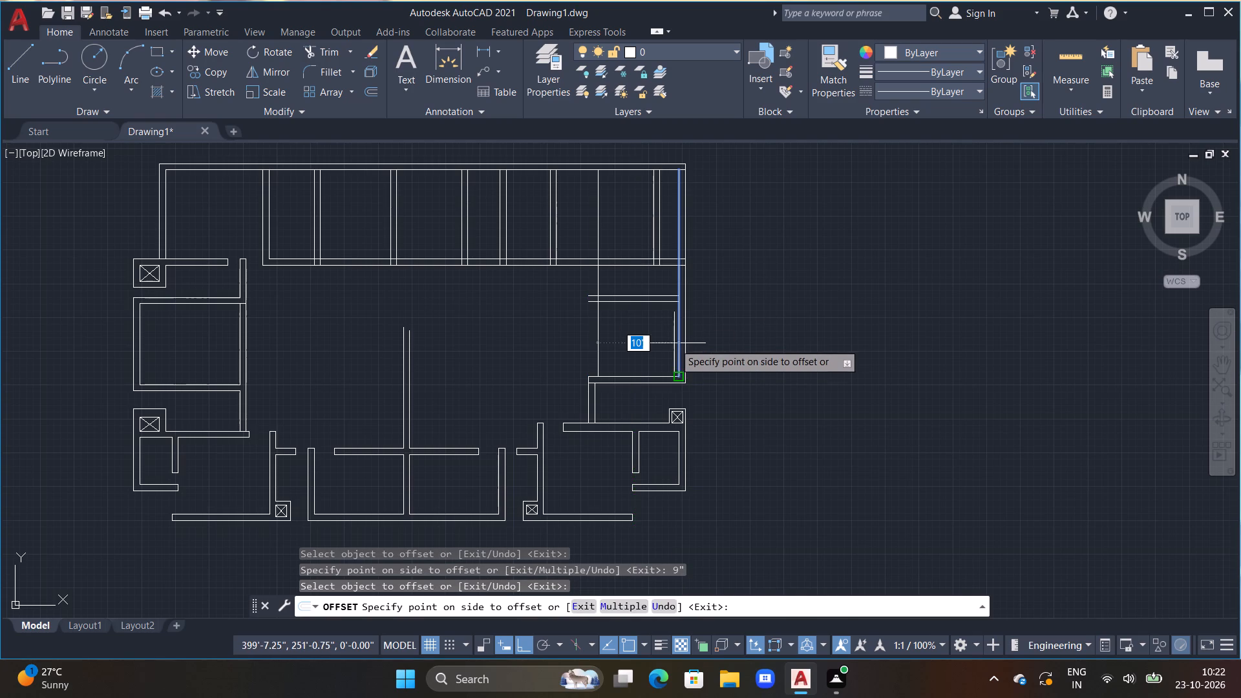
text(11'2")
key(Return)
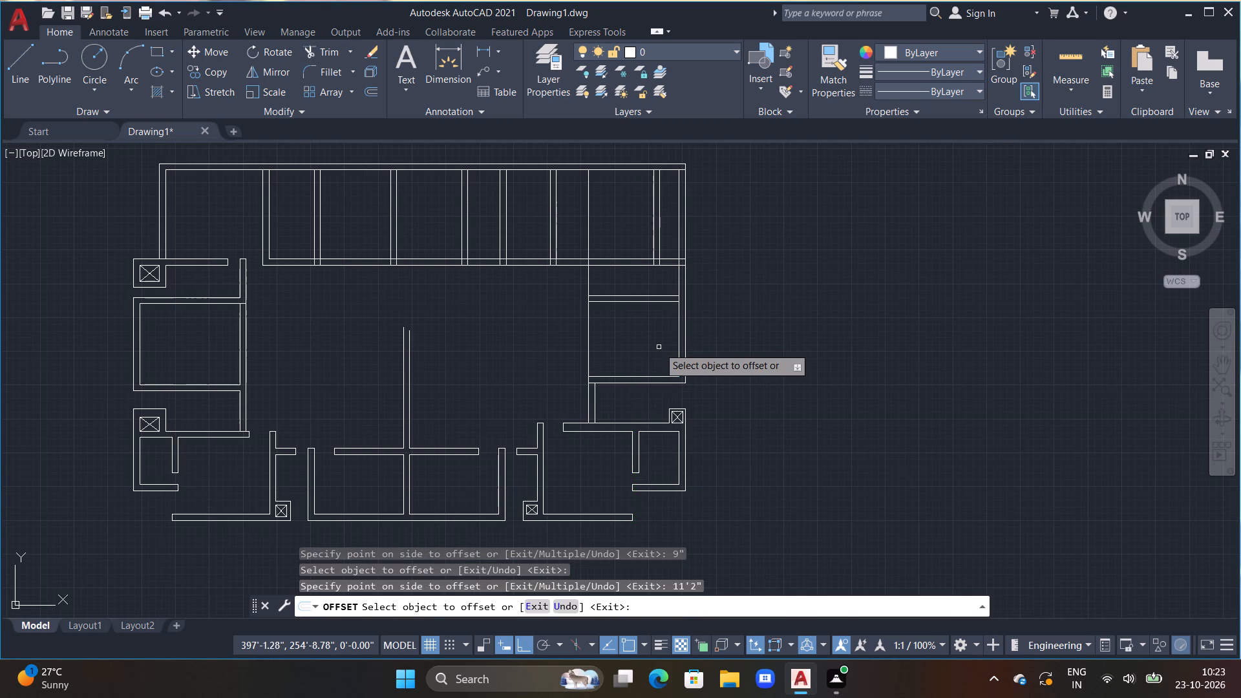
click(588, 333)
text(9")
key(Return)
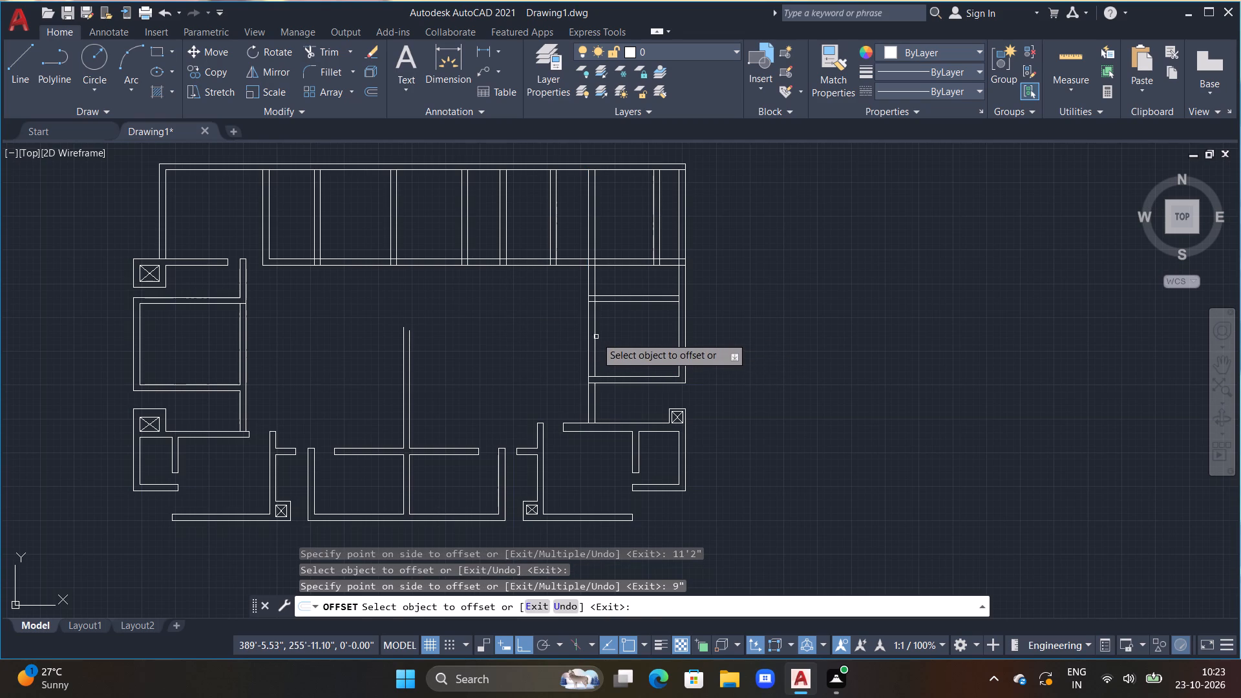
middle_drag(621, 338, 607, 375)
scroll(607, 375, up, 1)
key(Escape)
key(Escape)
key(Escape)
key(Escape)
key(Escape)
key(Escape)
key(Escape)
key(Escape)
key(Escape)
key(Escape)
key(Escape)
key(Escape)
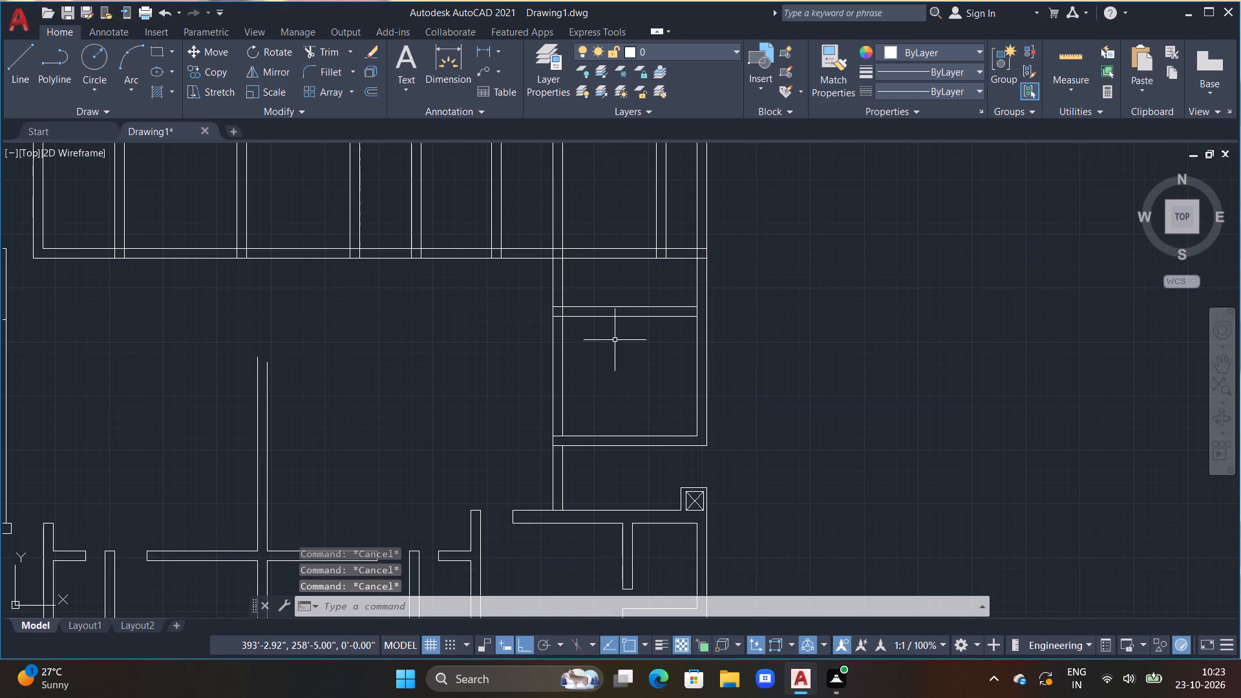
Start trimming the wall lines around the new east room.
text(TR)
key(space)
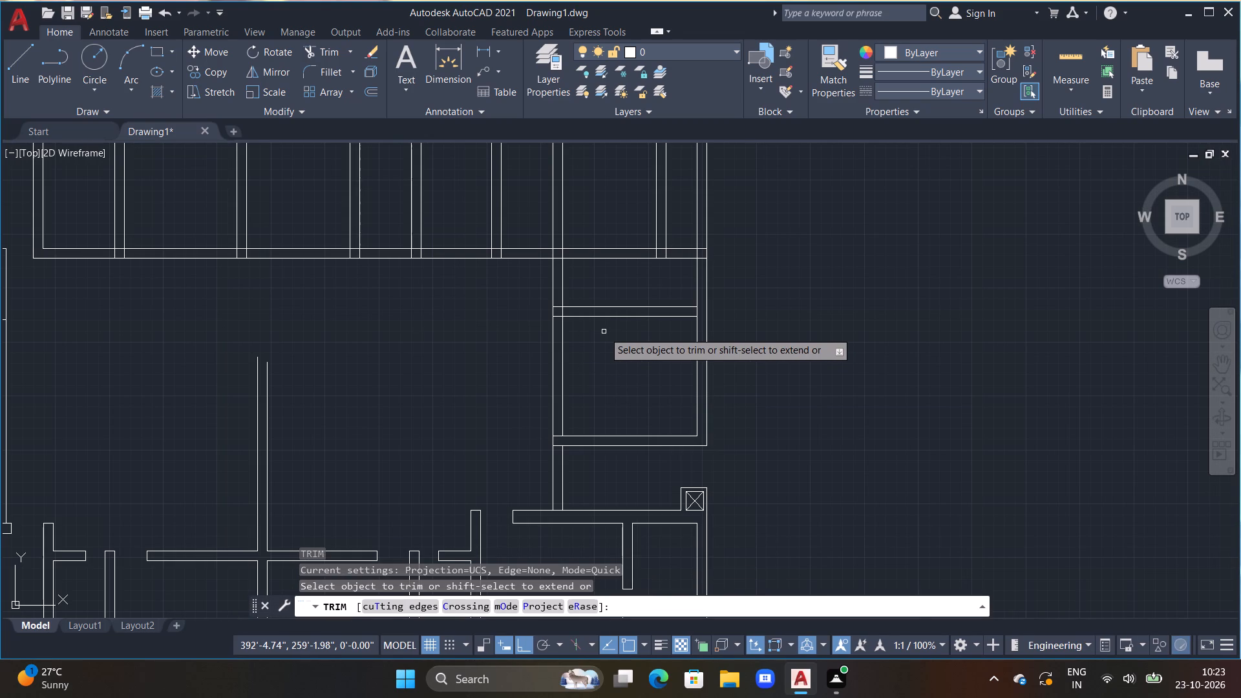
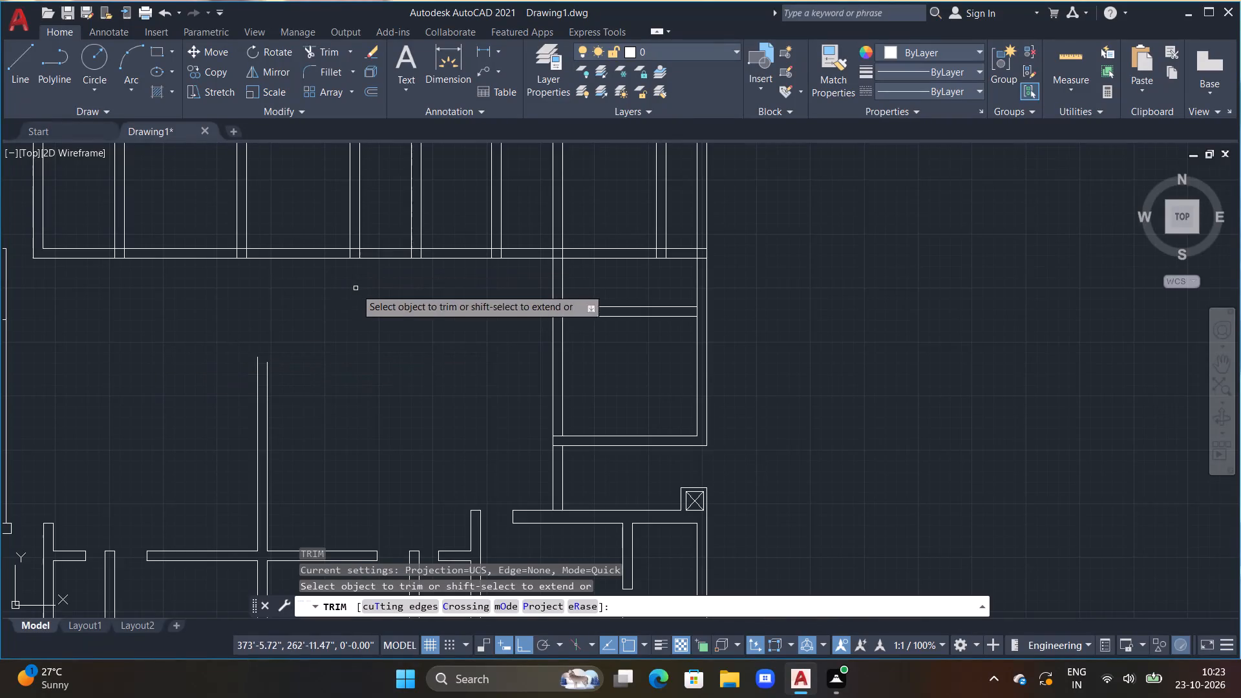
Trim the overlapping lines where the lower wall of the east room meets its west wall.
scroll(341, 294, down, 2)
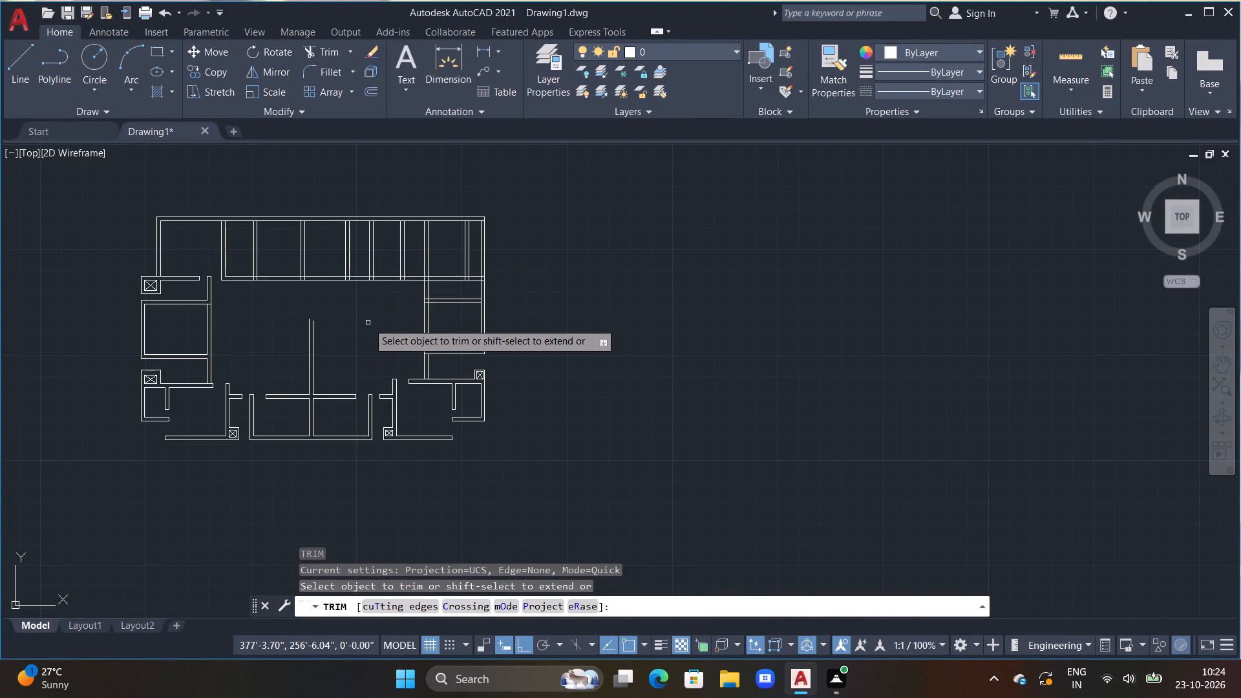
middle_drag(392, 317, 401, 333)
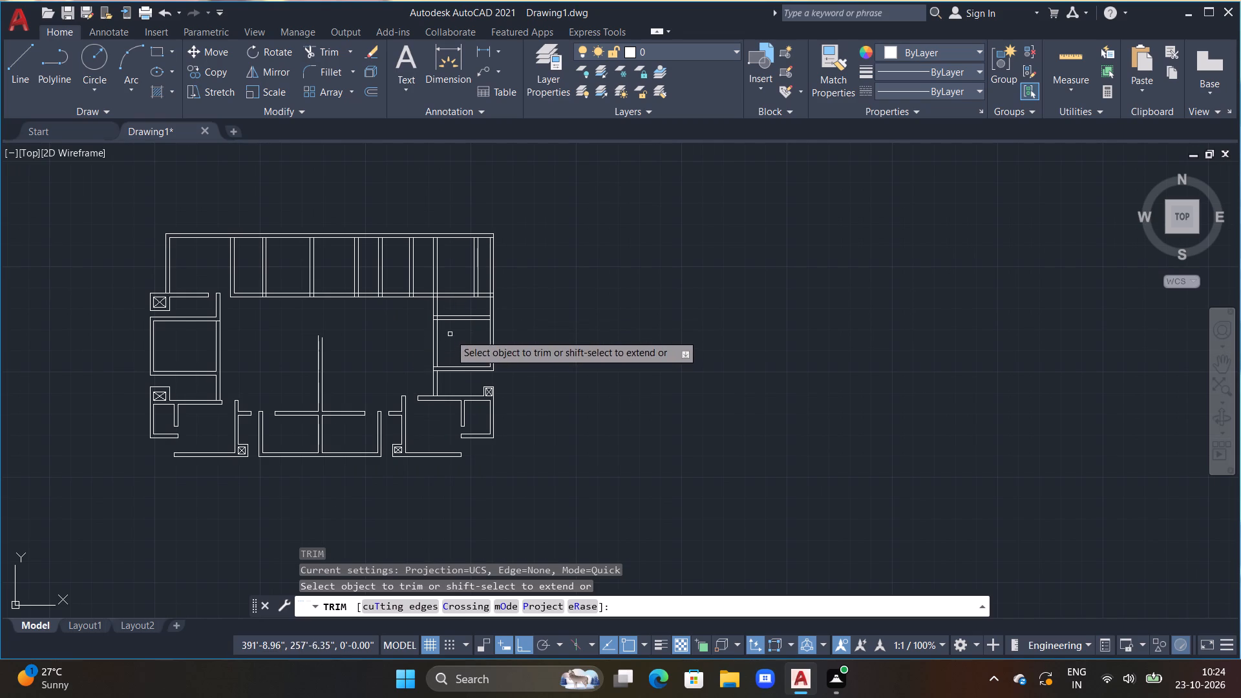
middle_drag(450, 334, 493, 343)
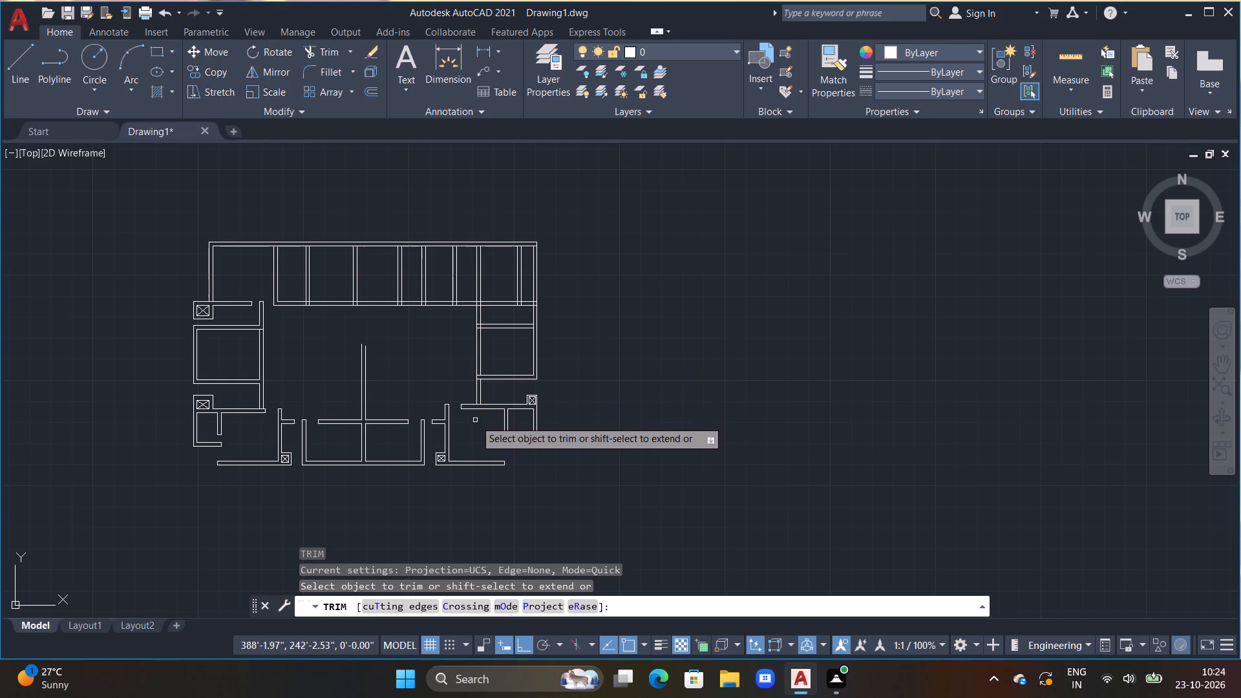
scroll(482, 381, up, 3)
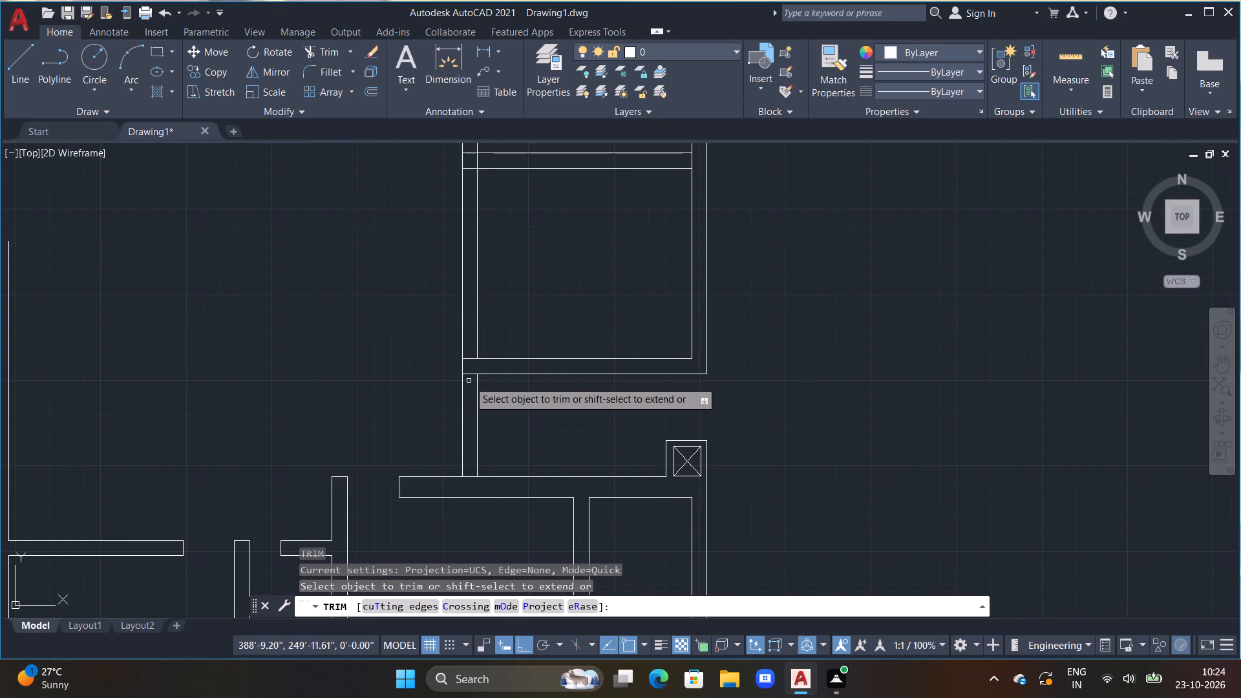
click(471, 375)
click(469, 359)
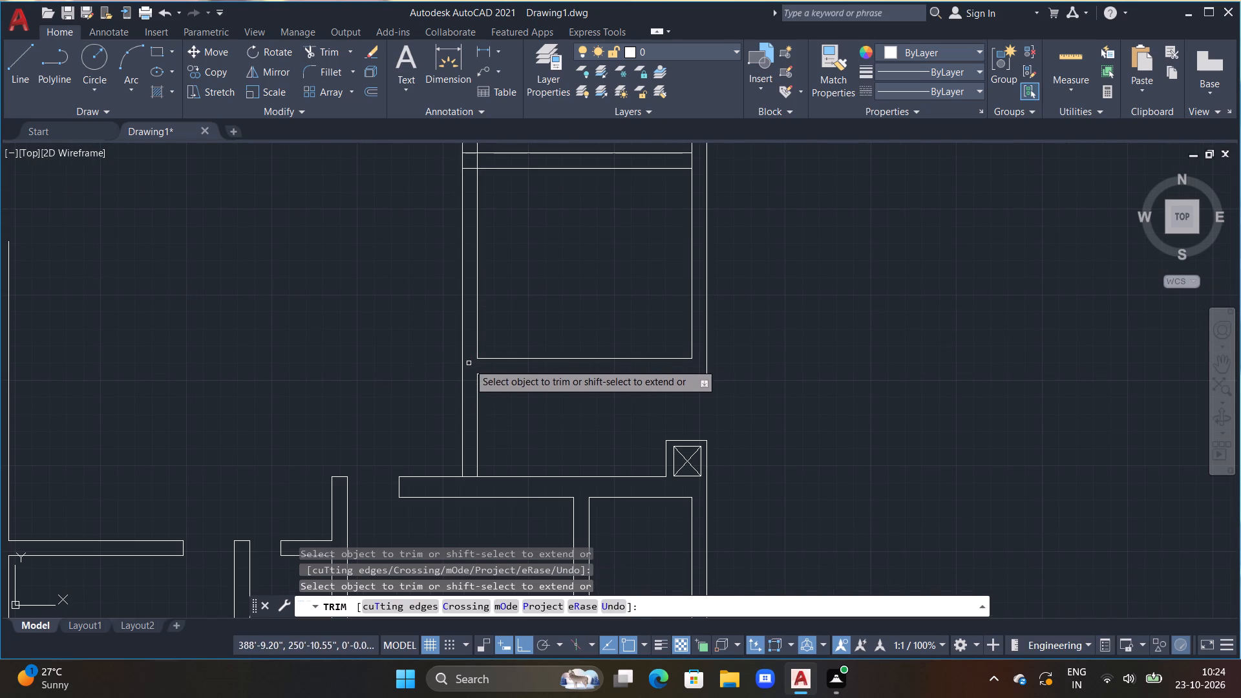
middle_drag(528, 285, 525, 358)
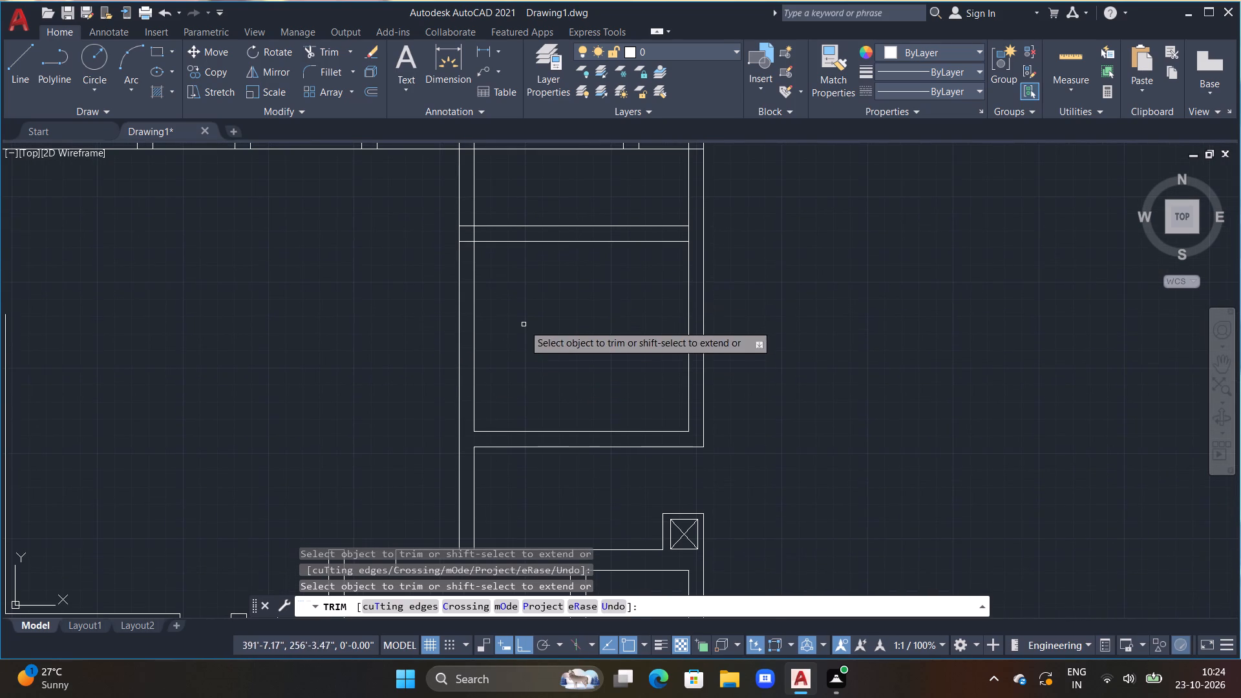
key(Escape)
key(Escape)
key(Escape)
key(Escape)
key(Escape)
key(Escape)
key(Escape)
key(Escape)
key(Escape)
key(Escape)
key(Escape)
Offset the lower line of the east room's upper wall 2'6" downward into the room.
text(OFF)
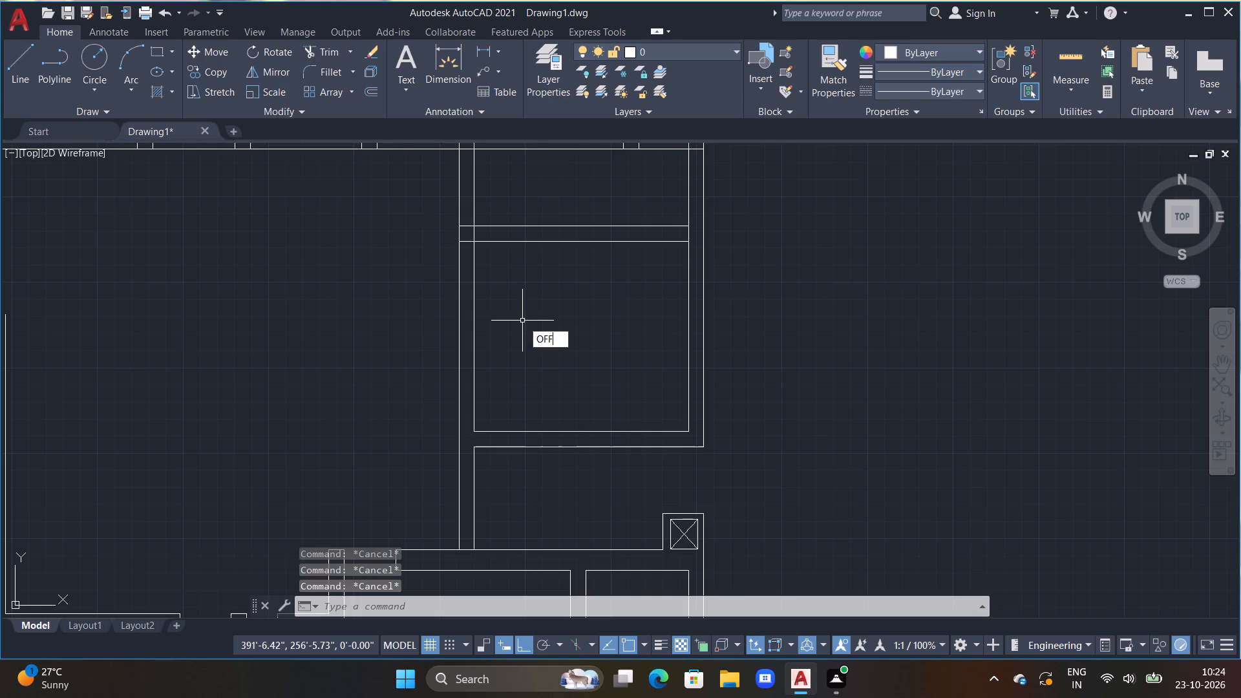
key(space)
text(2'6")
key(Return)
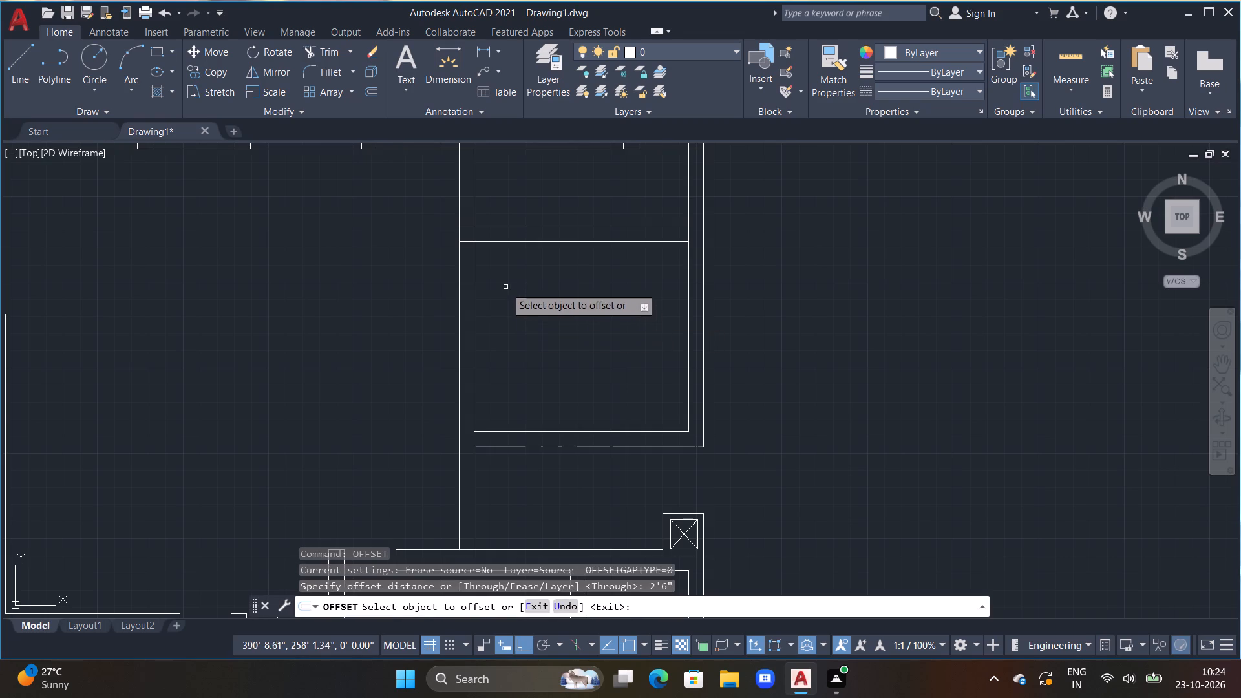
click(485, 242)
click(501, 319)
key(Escape)
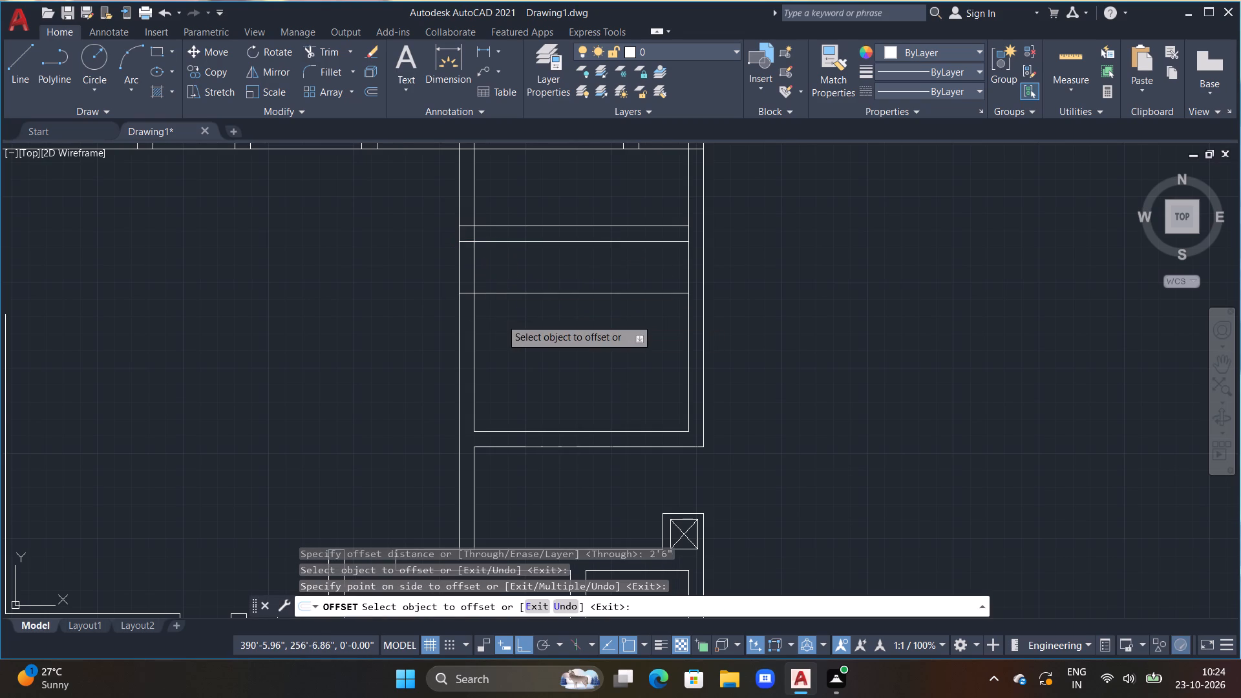
Trim the east room's west wall and the offset line to cut a door opening below the upper wall.
key(t)
text(R)
key(space)
drag(520, 313, 425, 286)
Trim away both east wall lines beside the last room in the top row, down to the corridor-side wall.
middle_drag(509, 280, 524, 368)
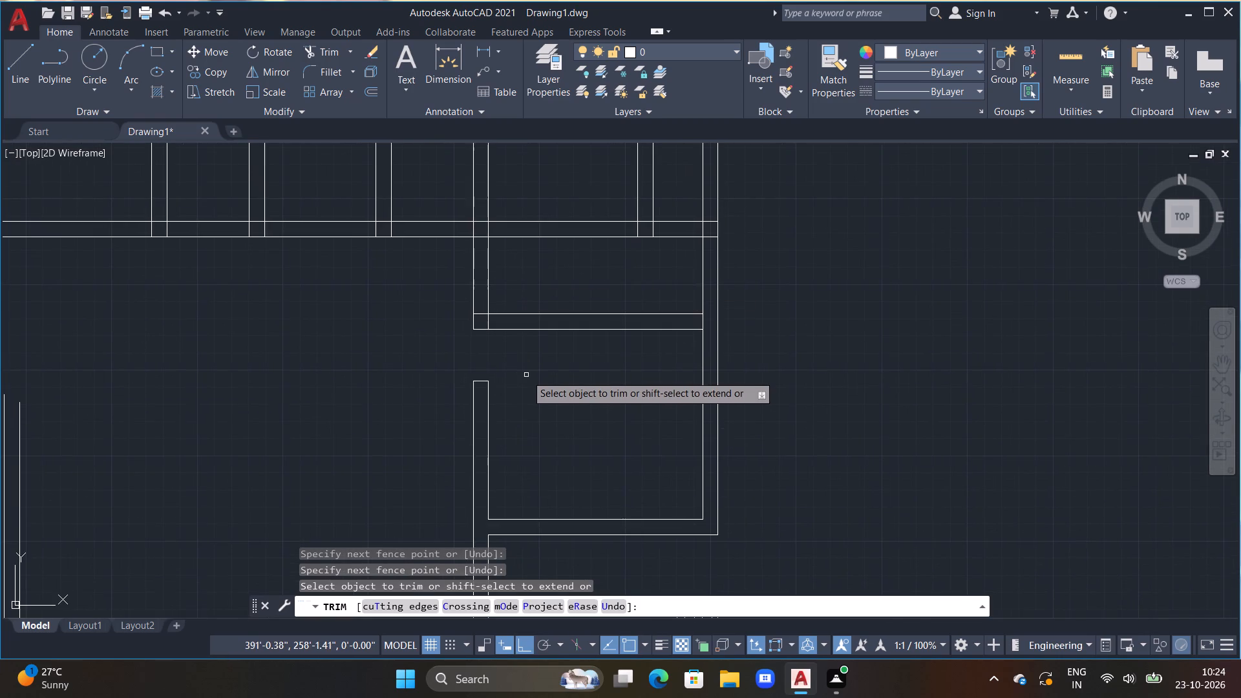
scroll(529, 368, down, 1)
middle_drag(529, 369, 535, 421)
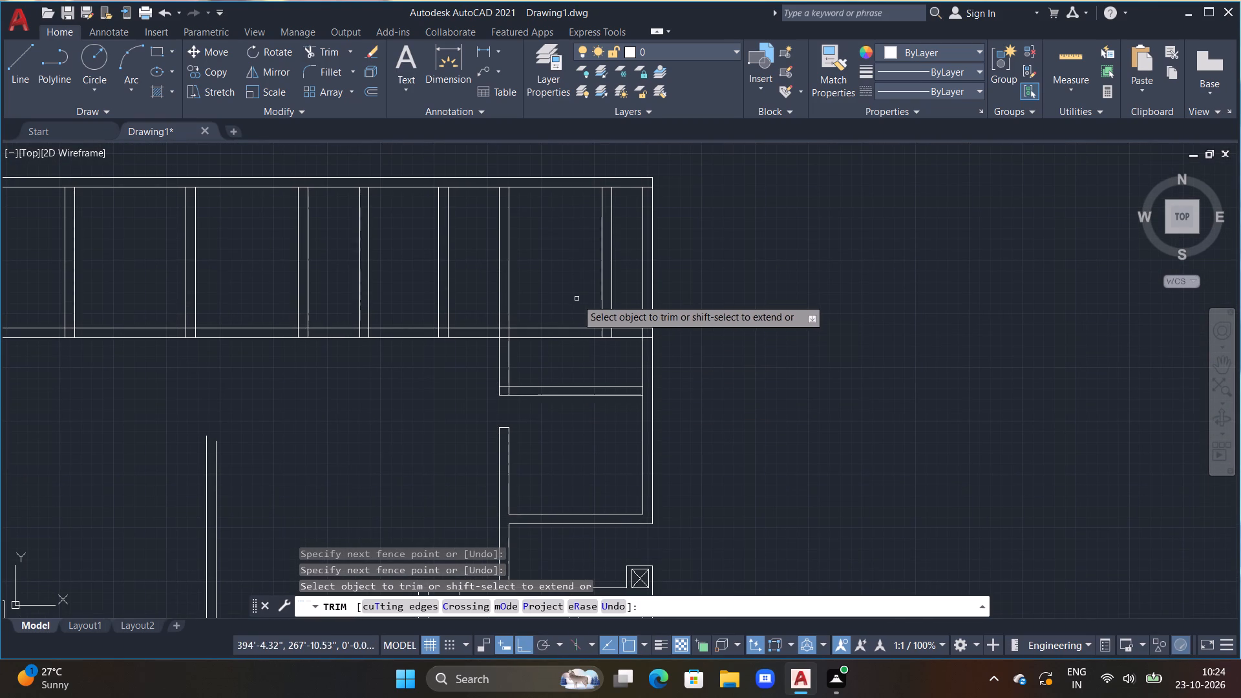
drag(628, 249, 662, 253)
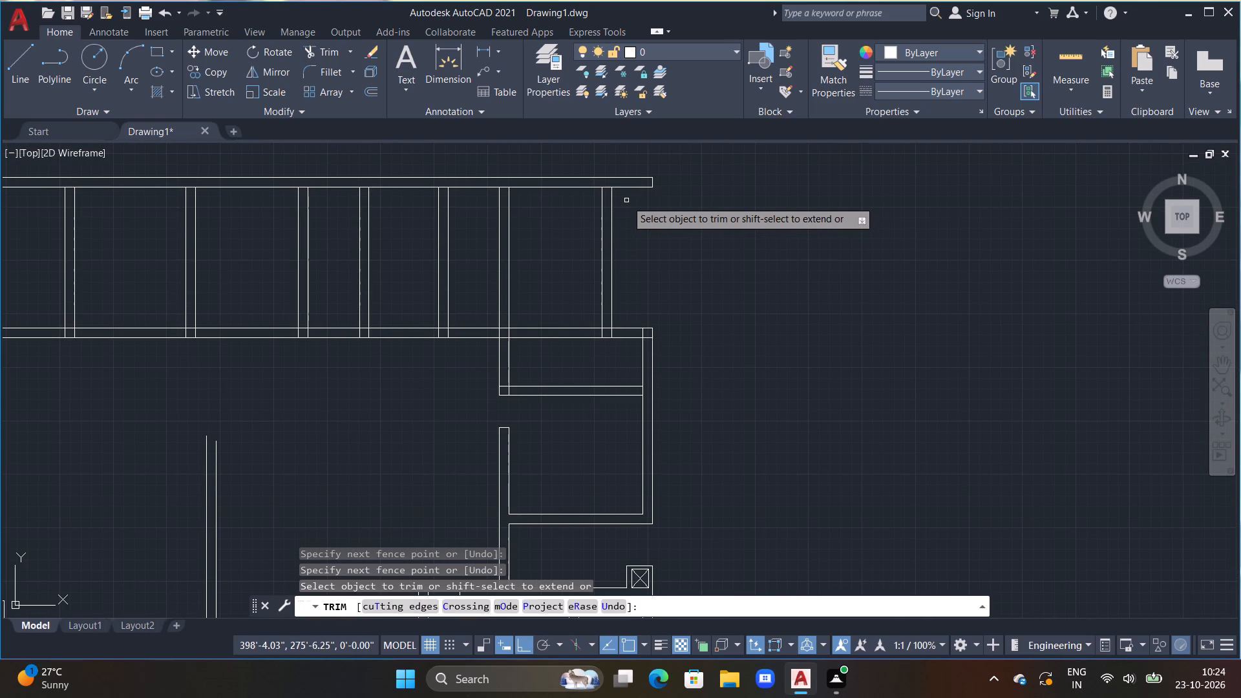
key(Escape)
Extend the outer line of the easternmost partition up to the outer line of the top wall.
key(e)
key(x)
key(space)
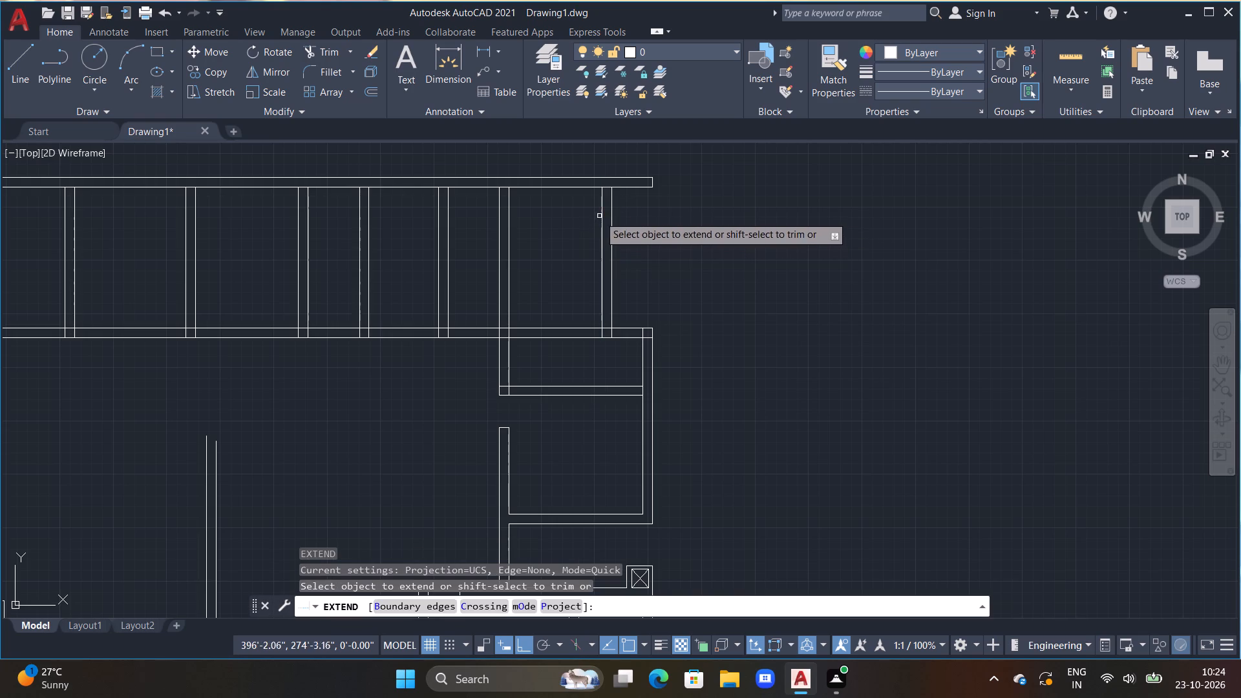
click(610, 205)
key(Escape)
Trim the top wall's overhang beyond the easternmost partition and clear the inner line crossing the new corner.
key(r)
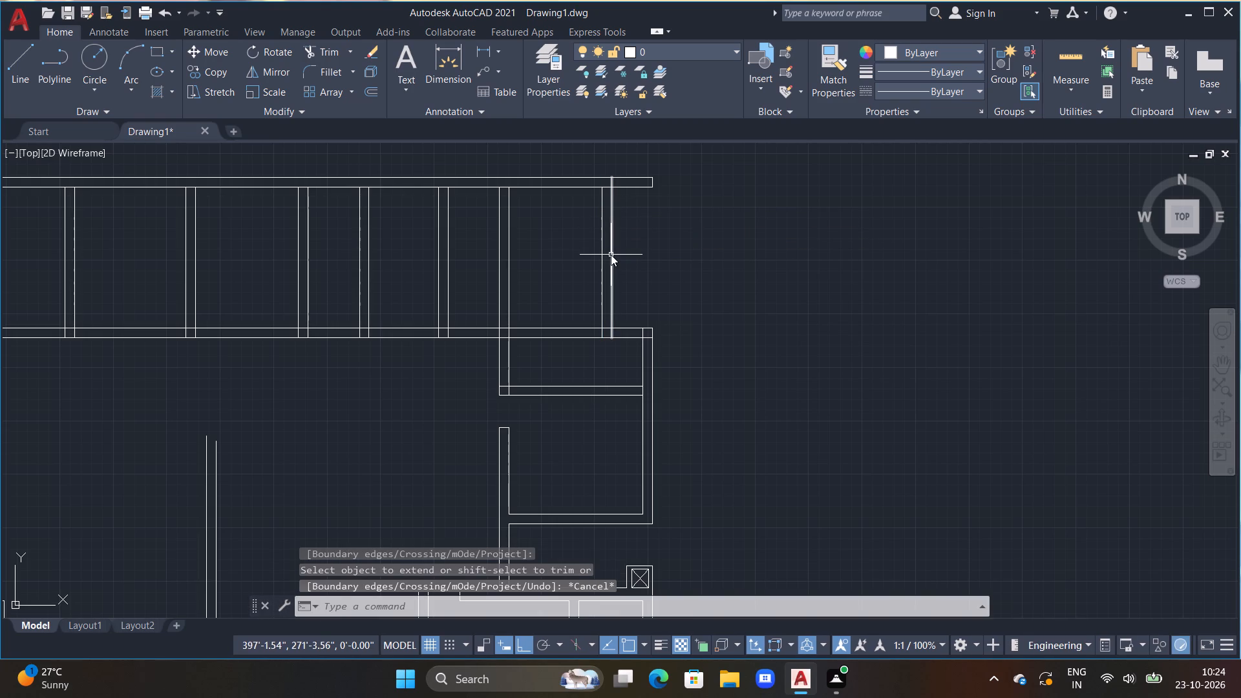
key(Escape)
text(TR)
key(space)
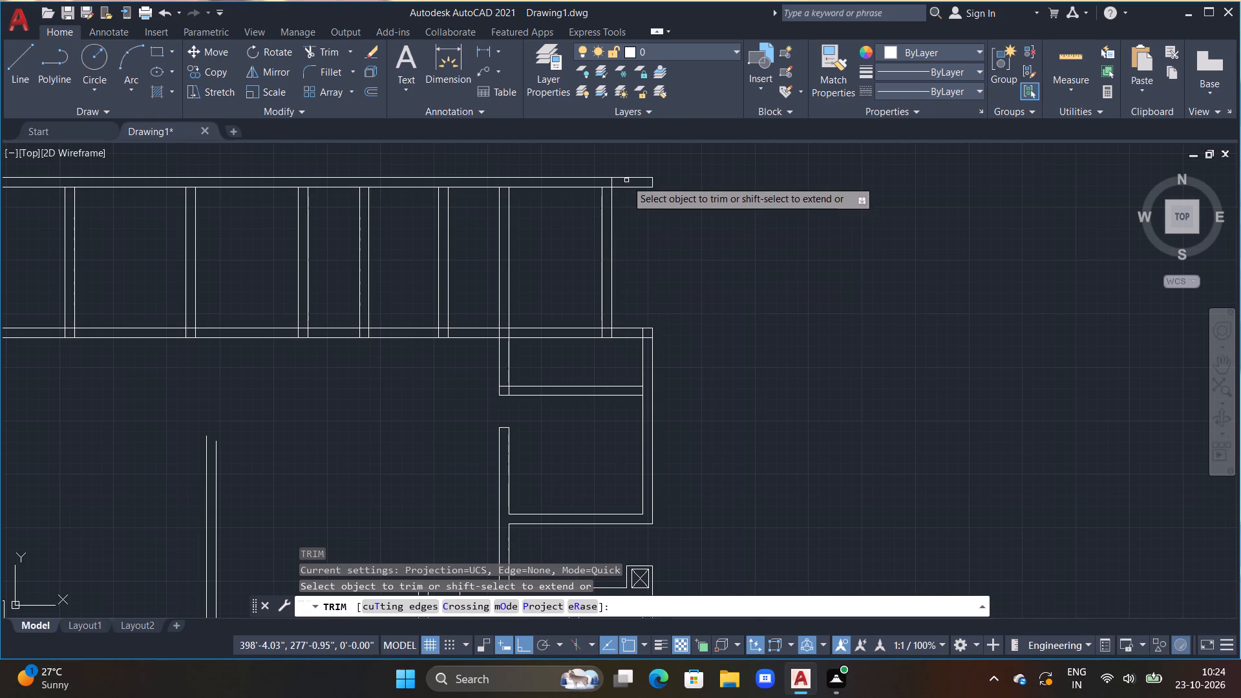
drag(626, 168, 636, 203)
click(653, 182)
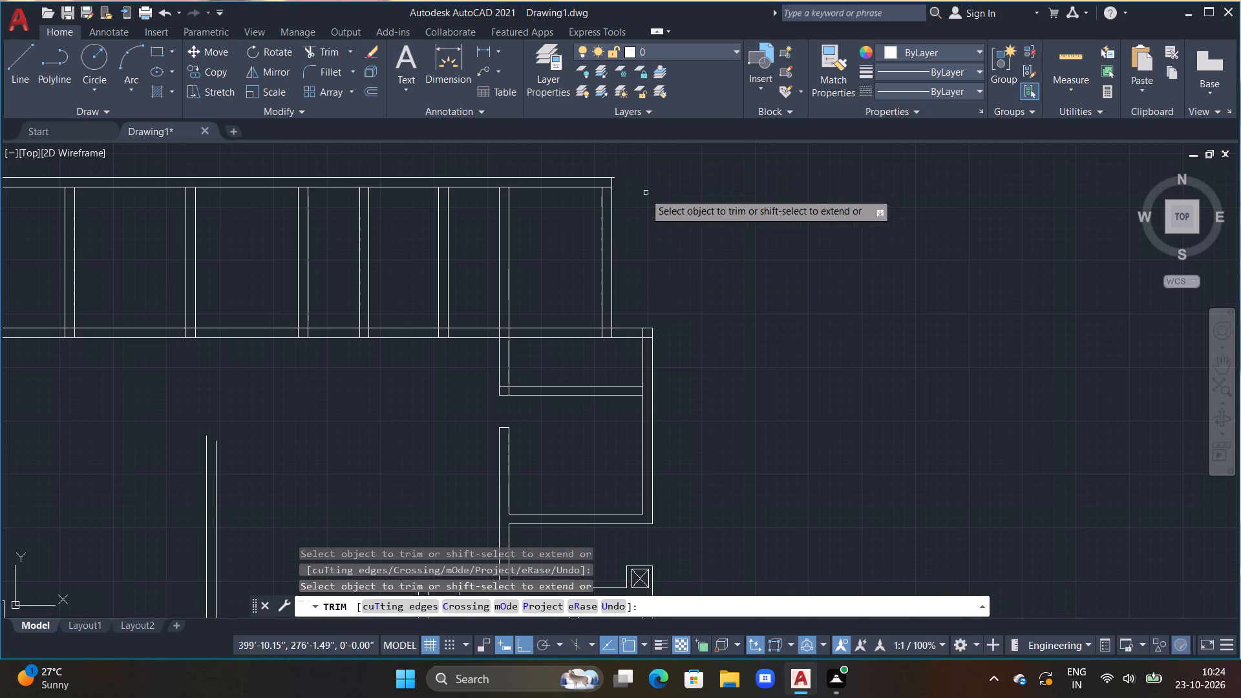
scroll(614, 182, up, 3)
click(600, 166)
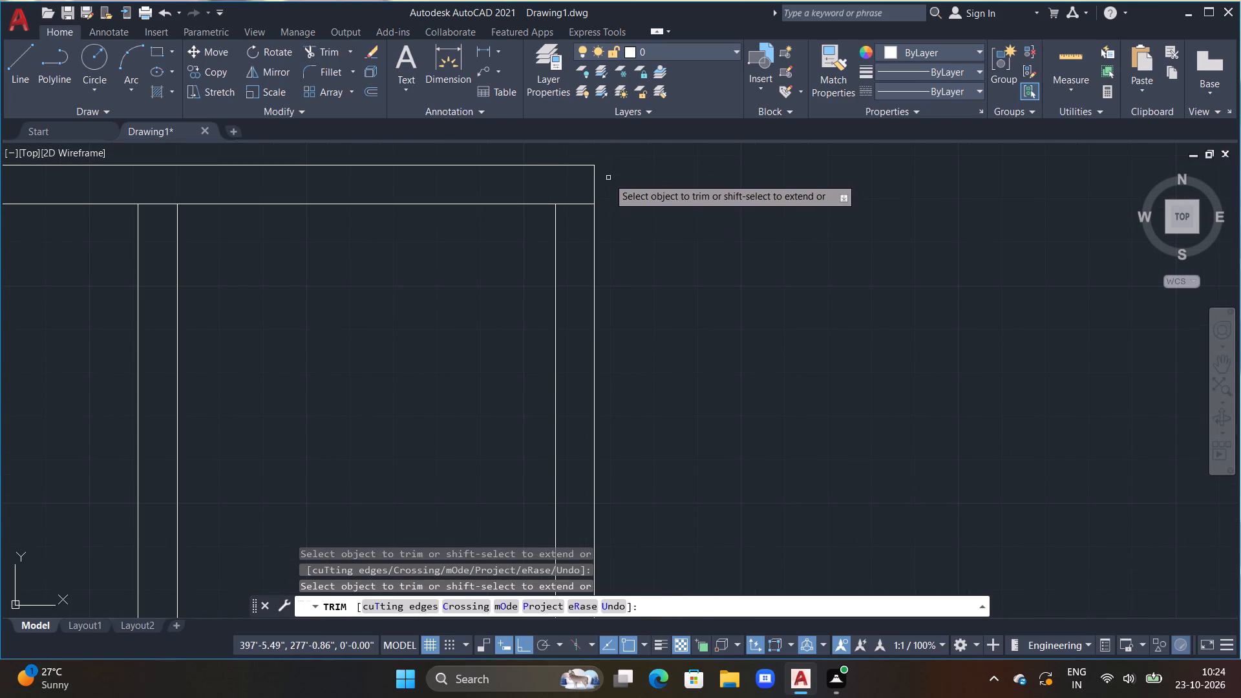
scroll(609, 185, down, 2)
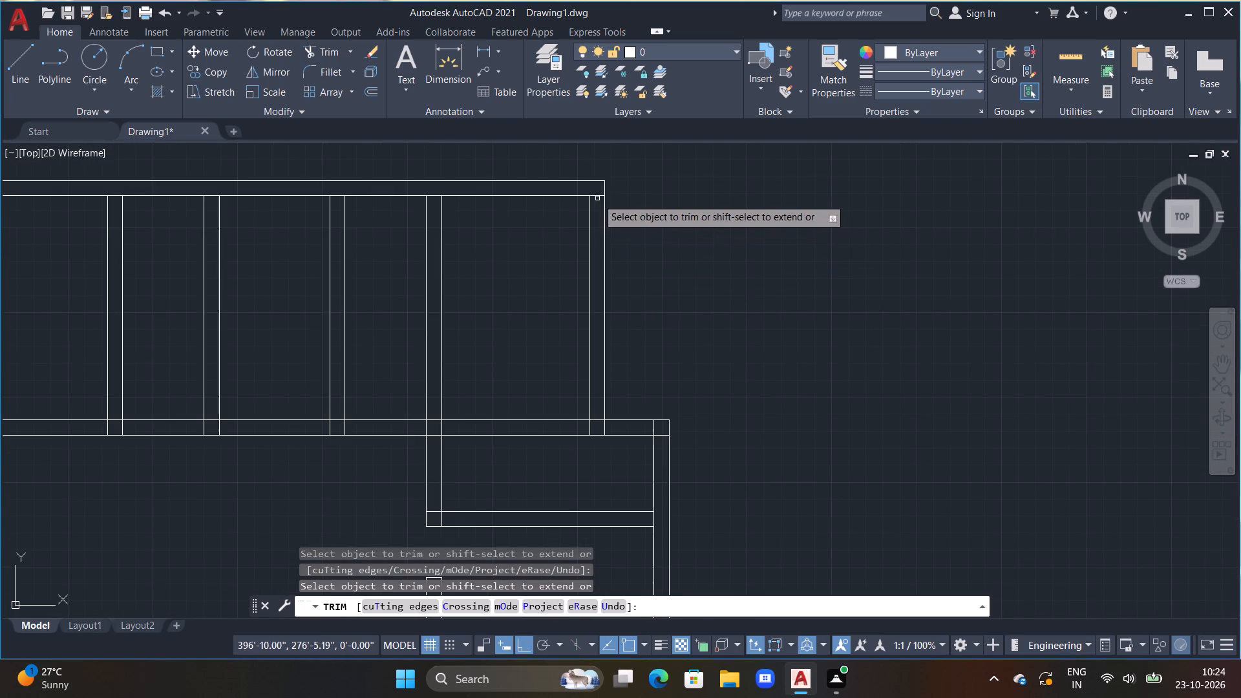
click(597, 195)
Trim the overlapping lines at both ends of the wall above the door opening, joining it to the west and east walls.
middle_drag(653, 312, 644, 267)
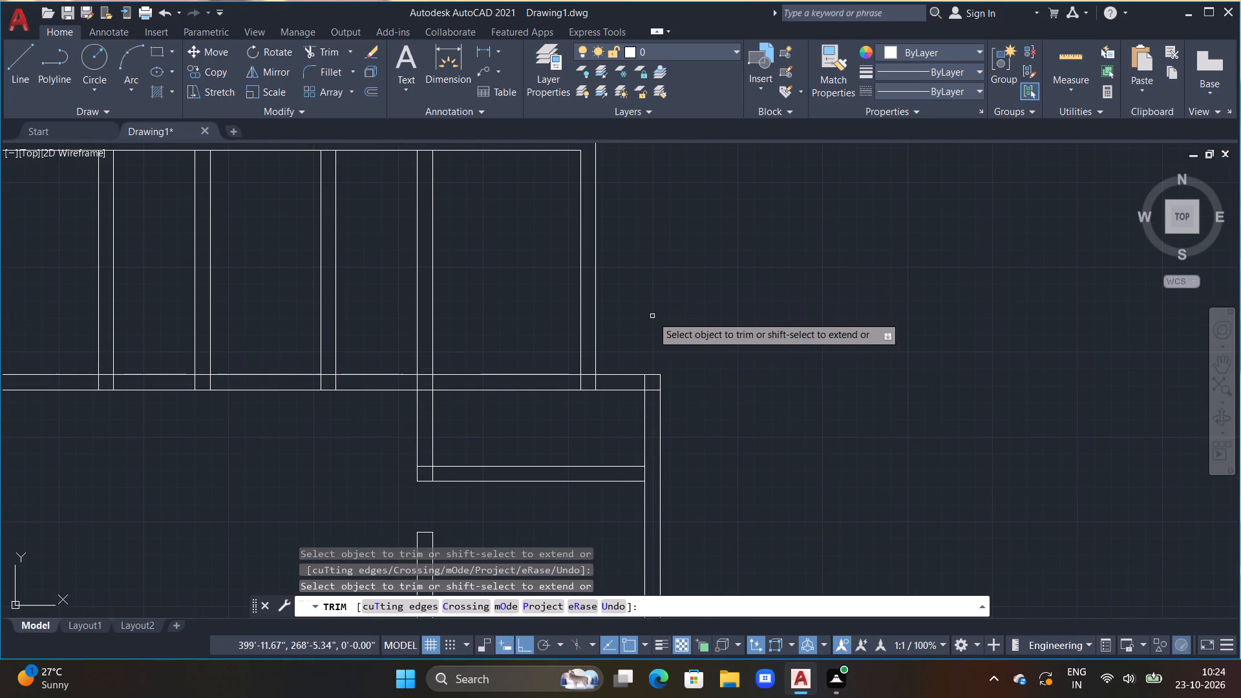
middle_drag(683, 386, 679, 359)
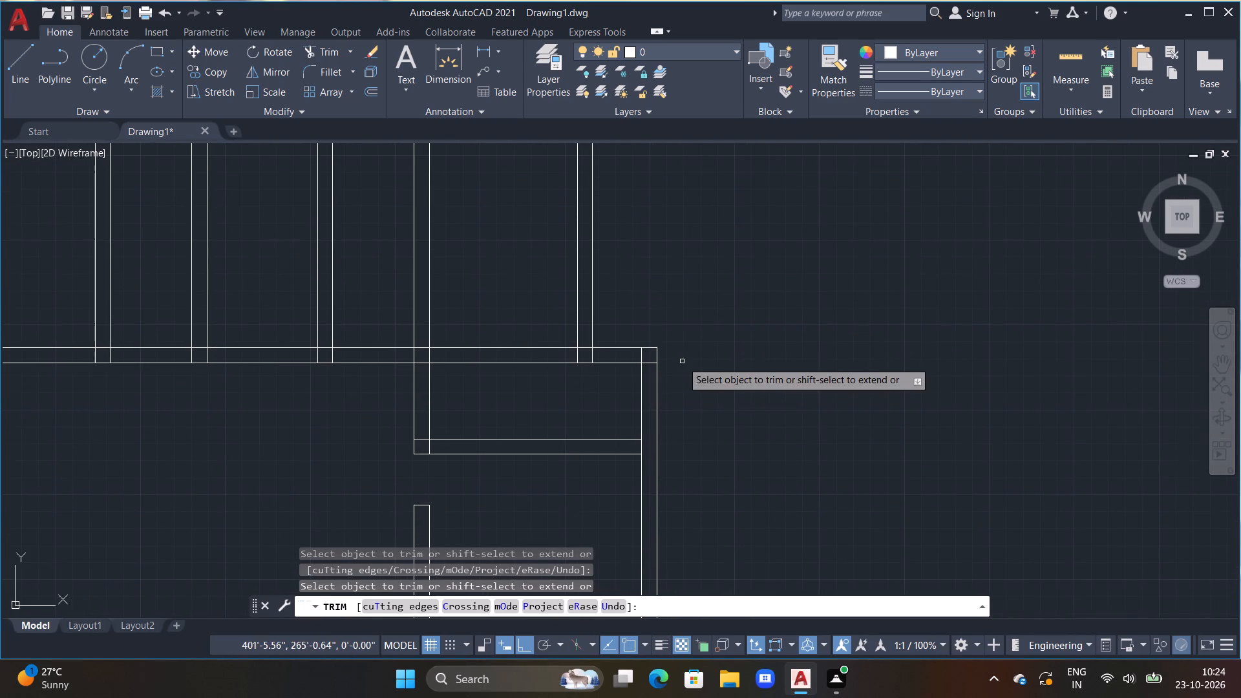
middle_drag(546, 472, 553, 385)
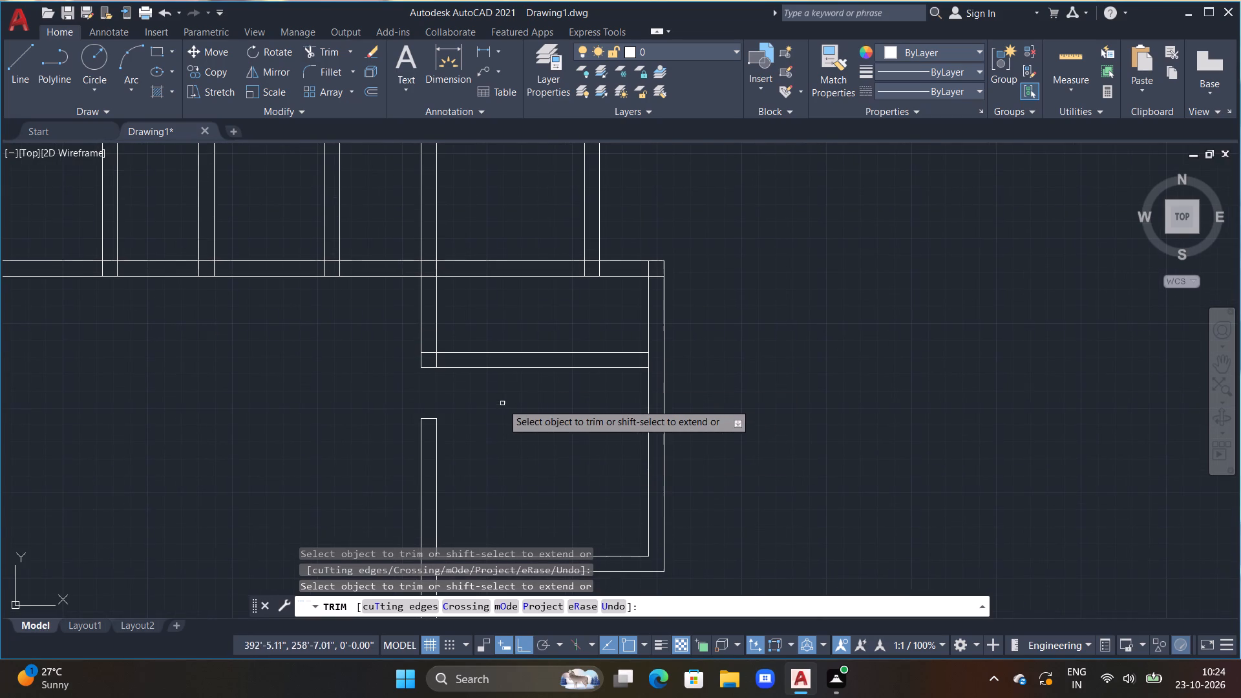
scroll(469, 386, up, 1)
drag(401, 333, 421, 340)
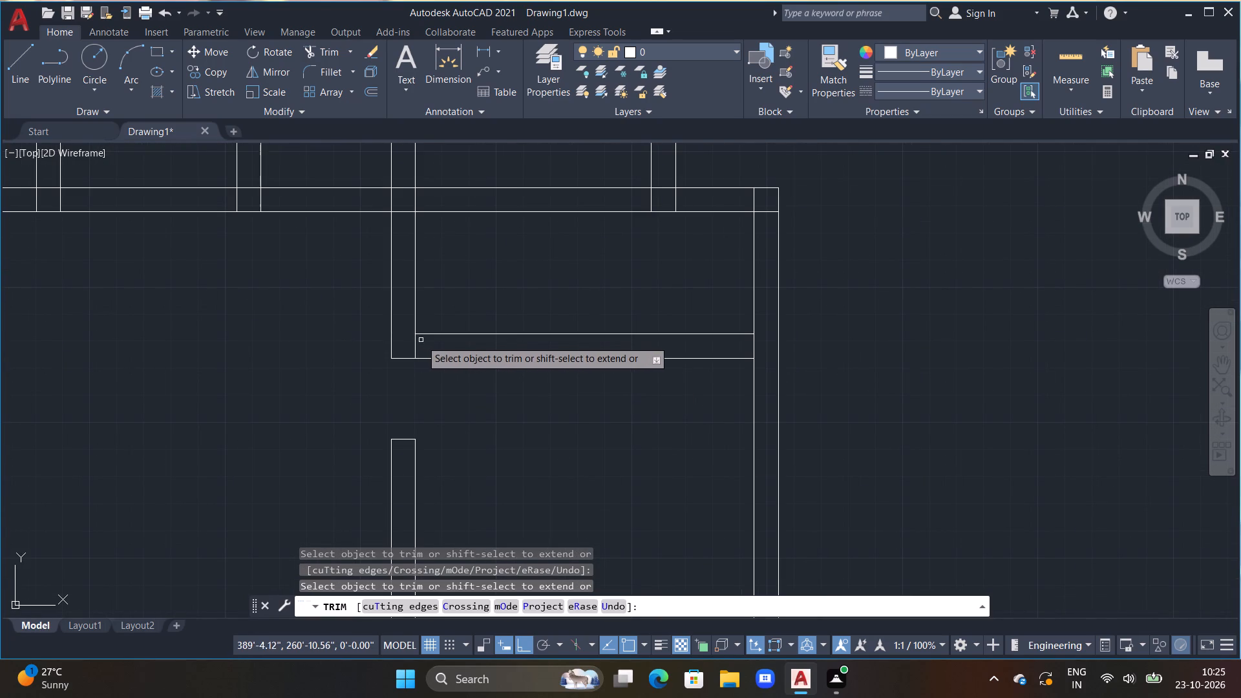
drag(421, 340, 422, 341)
click(416, 341)
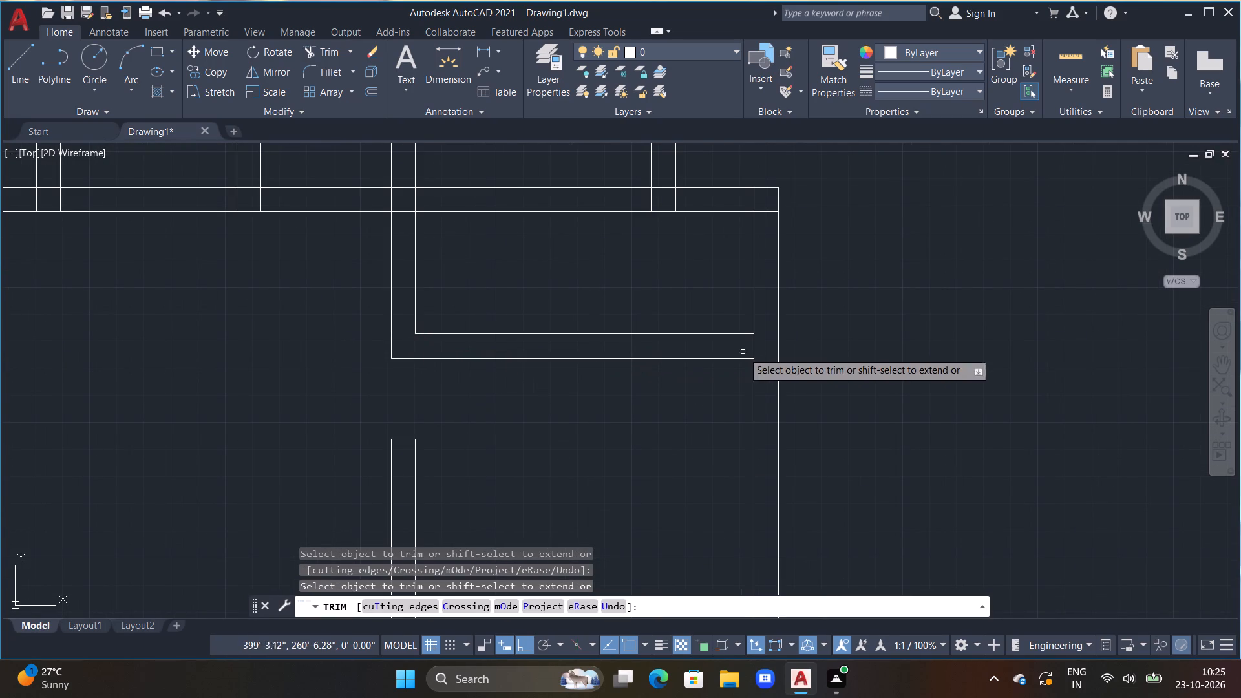
click(756, 350)
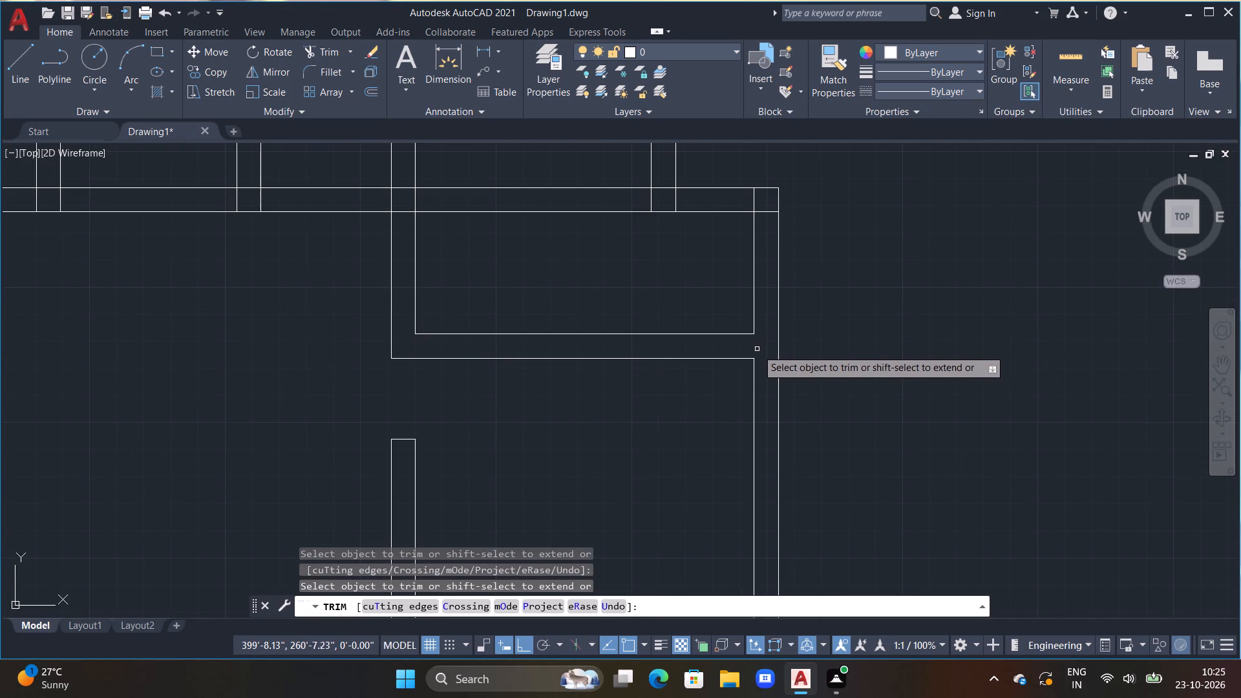
Trim the inner lines of the horizontal and east walls at the outer corner east of the last partition, including the leftover stubs.
scroll(758, 354, down, 2)
middle_drag(709, 410, 712, 443)
scroll(710, 350, up, 1)
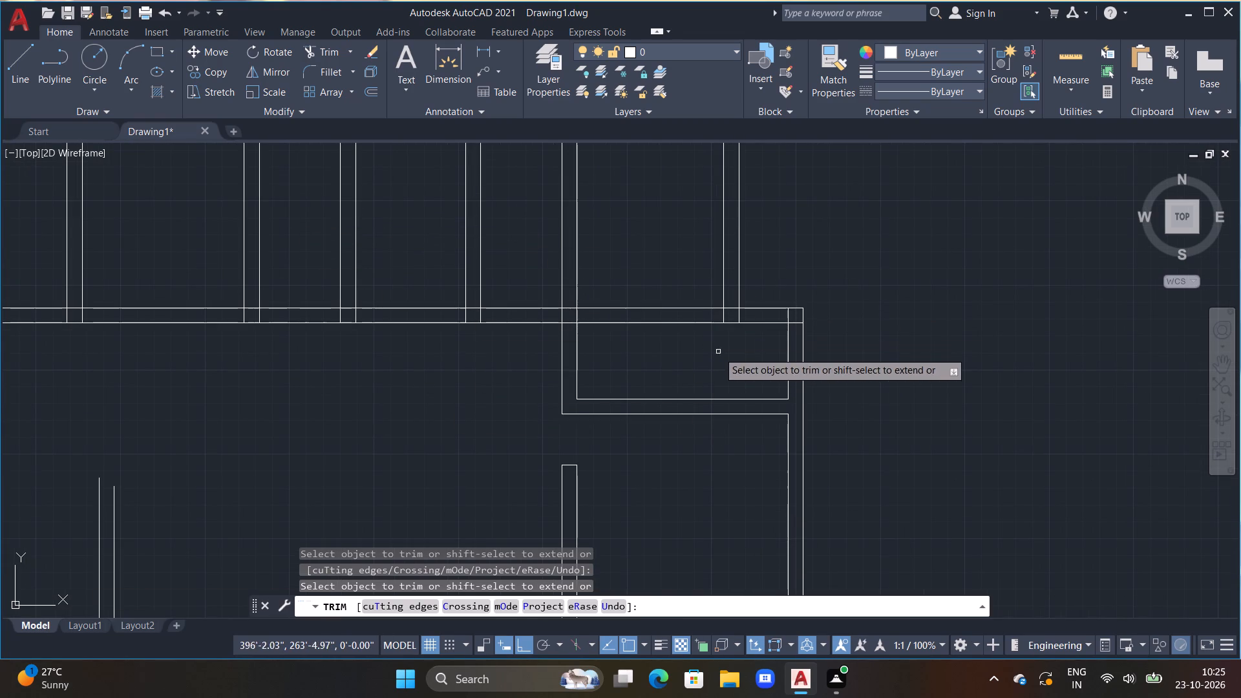
middle_drag(744, 342, 663, 350)
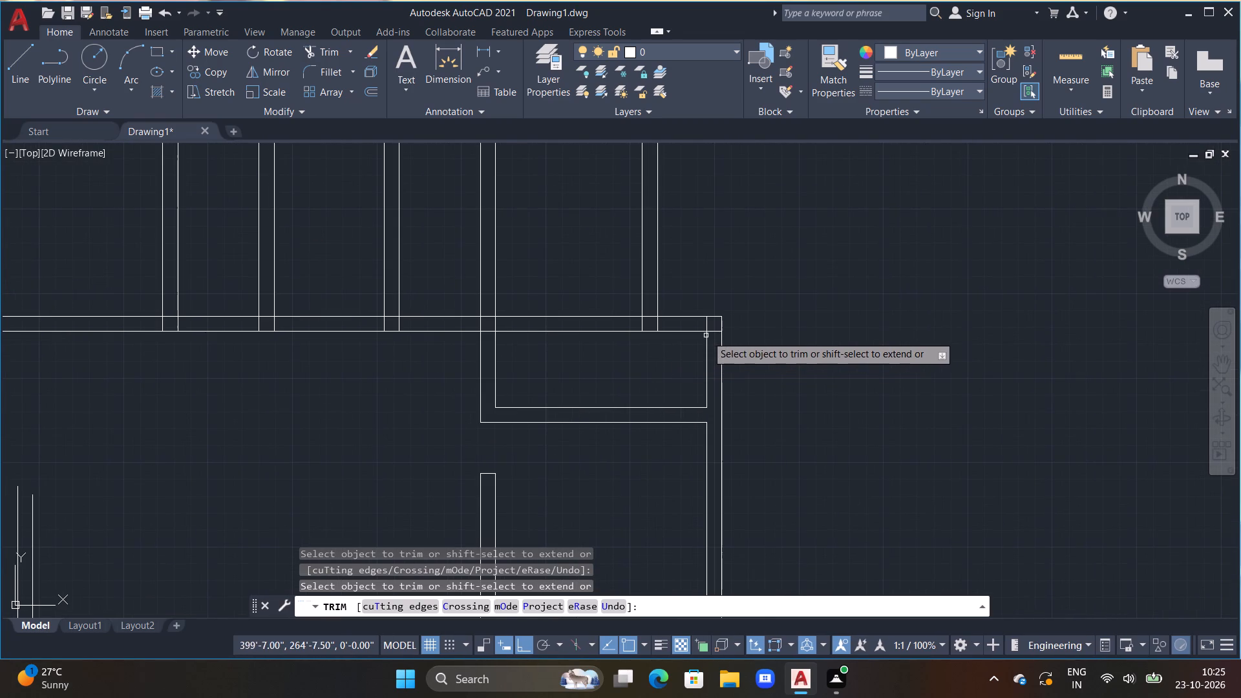
scroll(724, 331, up, 1)
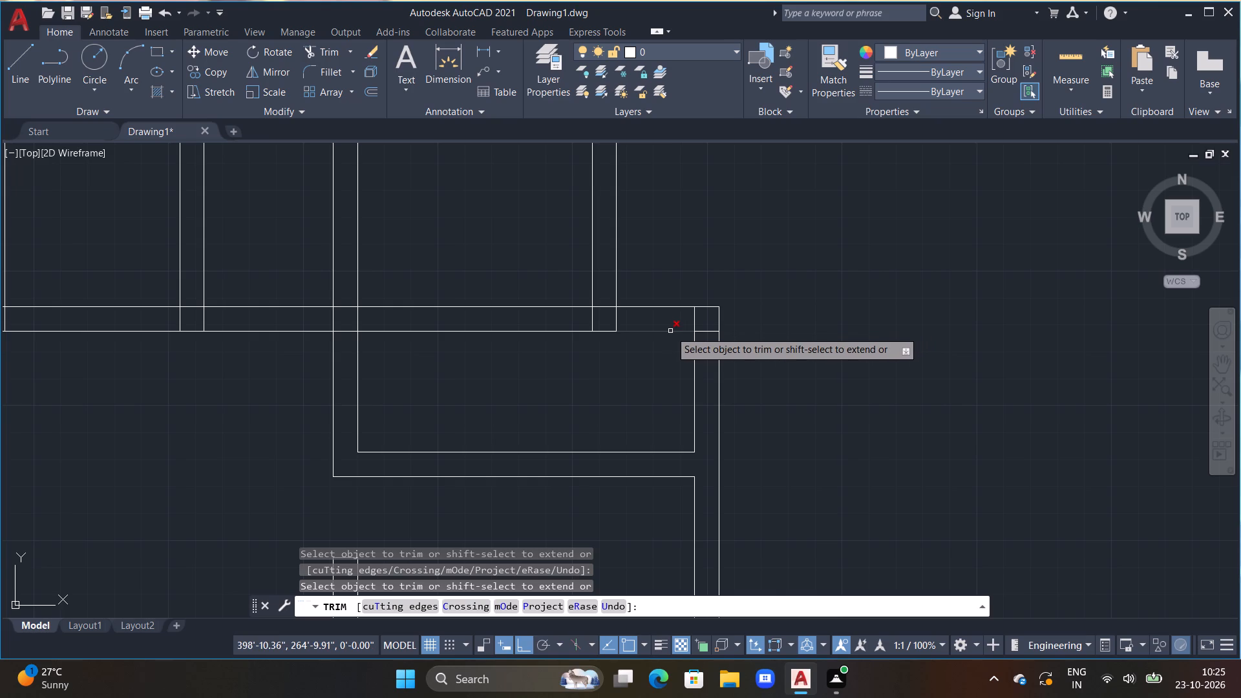
click(670, 331)
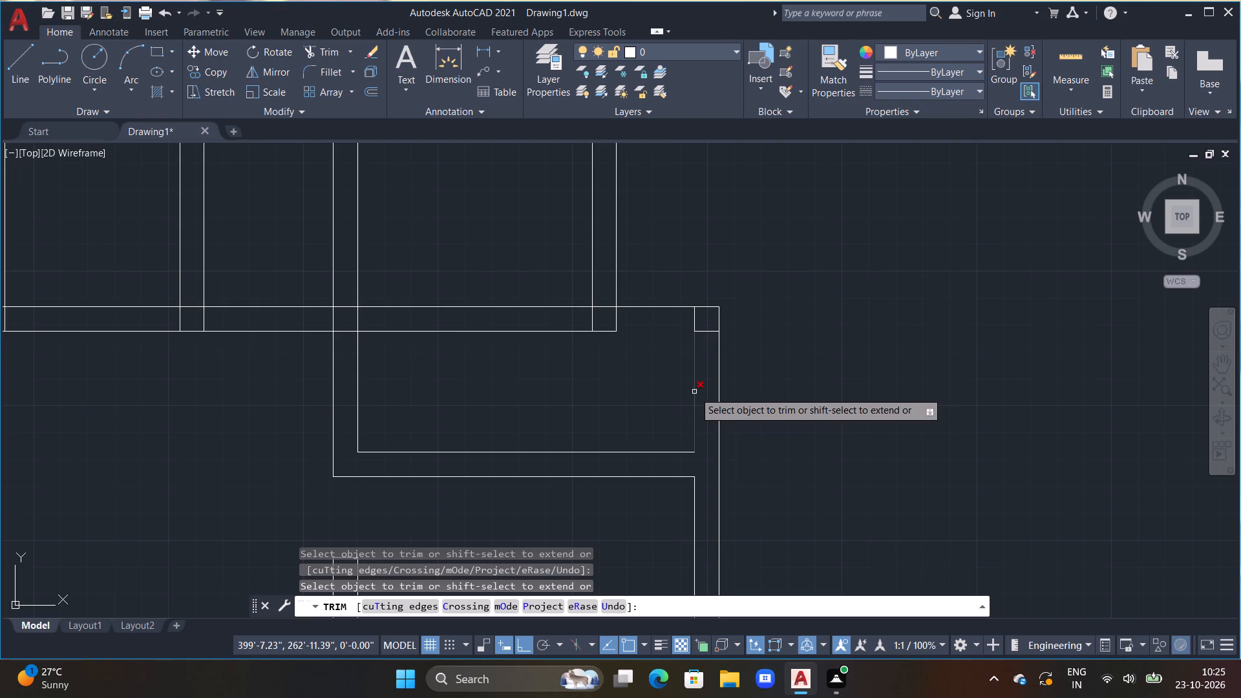
click(694, 392)
click(701, 332)
click(697, 326)
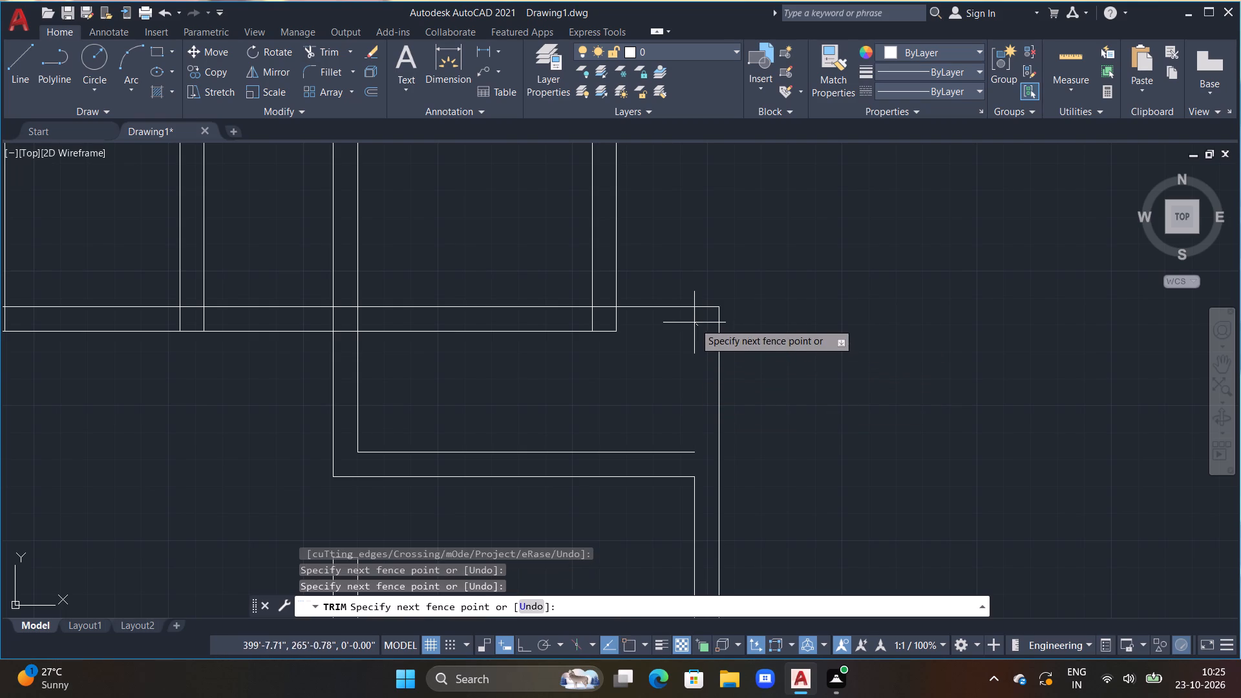
click(693, 322)
Trim the easternmost partition's inner line where it crosses the horizontal wall below, and end the Trim command.
scroll(621, 359, down, 2)
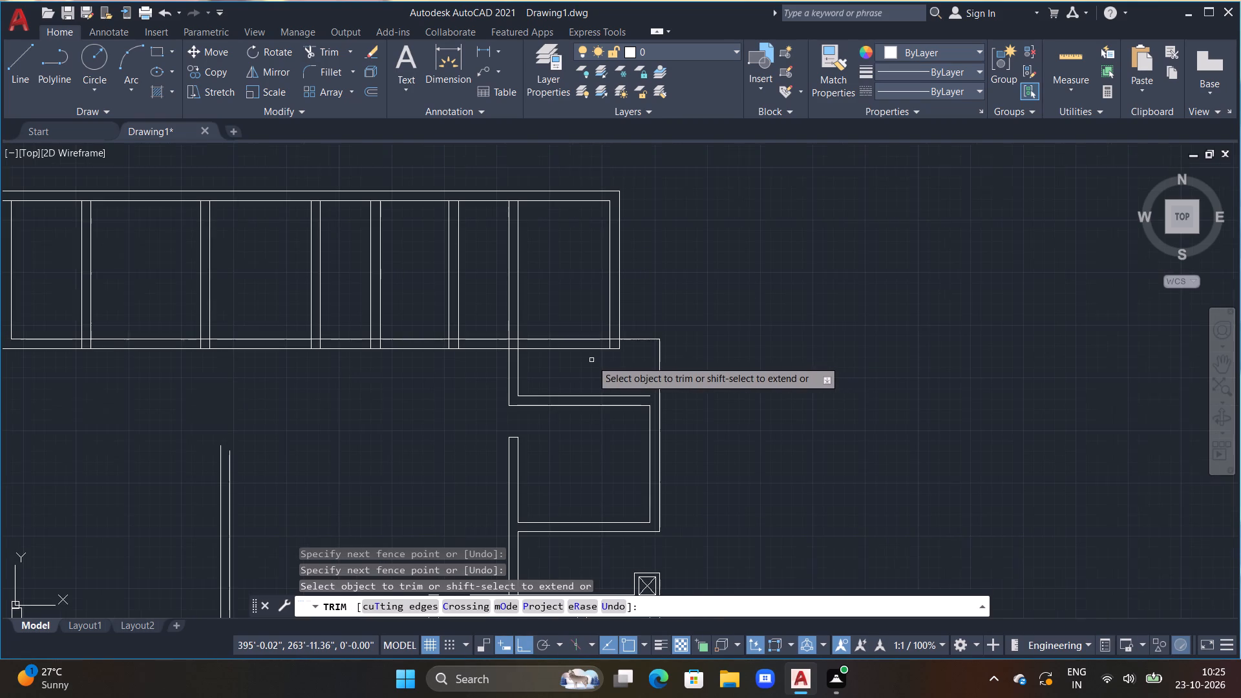
middle_drag(591, 360, 598, 371)
scroll(599, 374, up, 2)
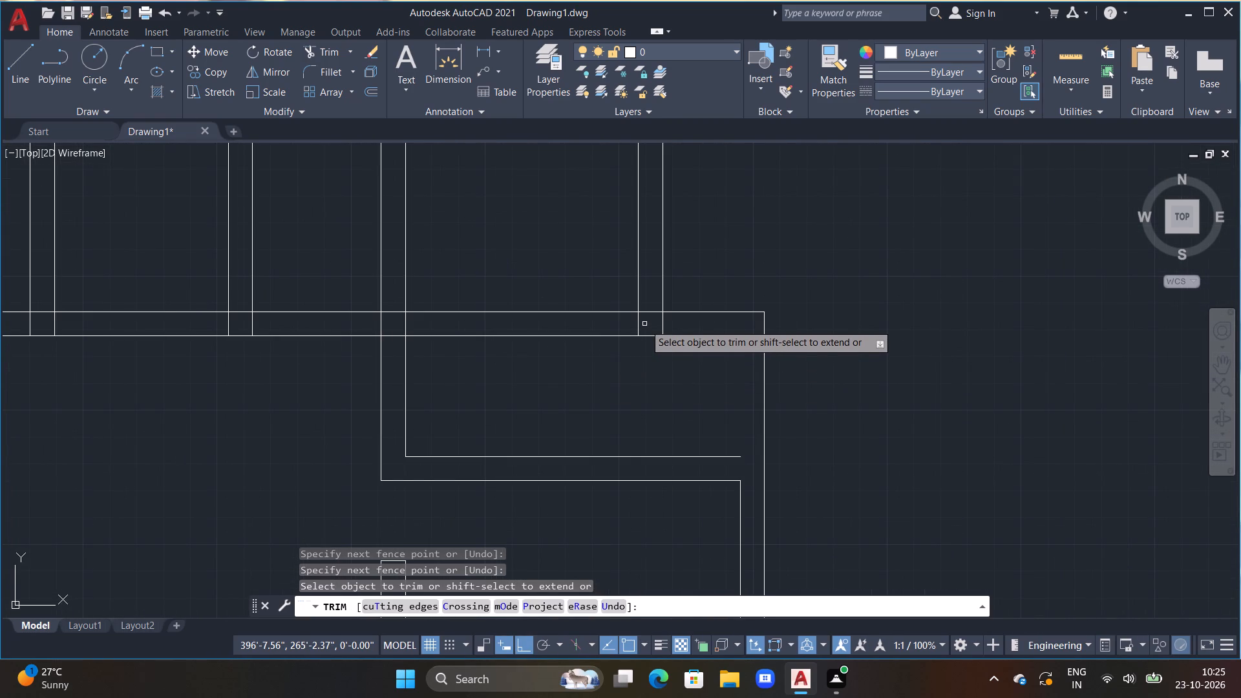
scroll(644, 324, down, 1)
click(641, 322)
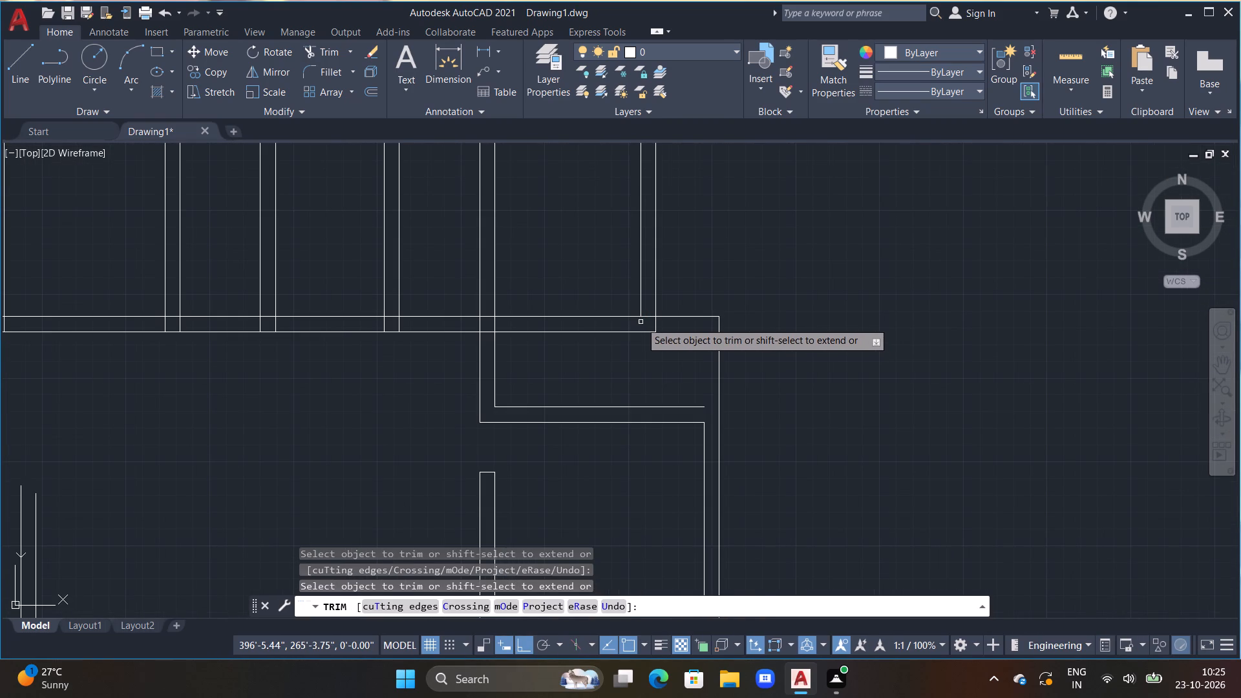
scroll(646, 321, down, 2)
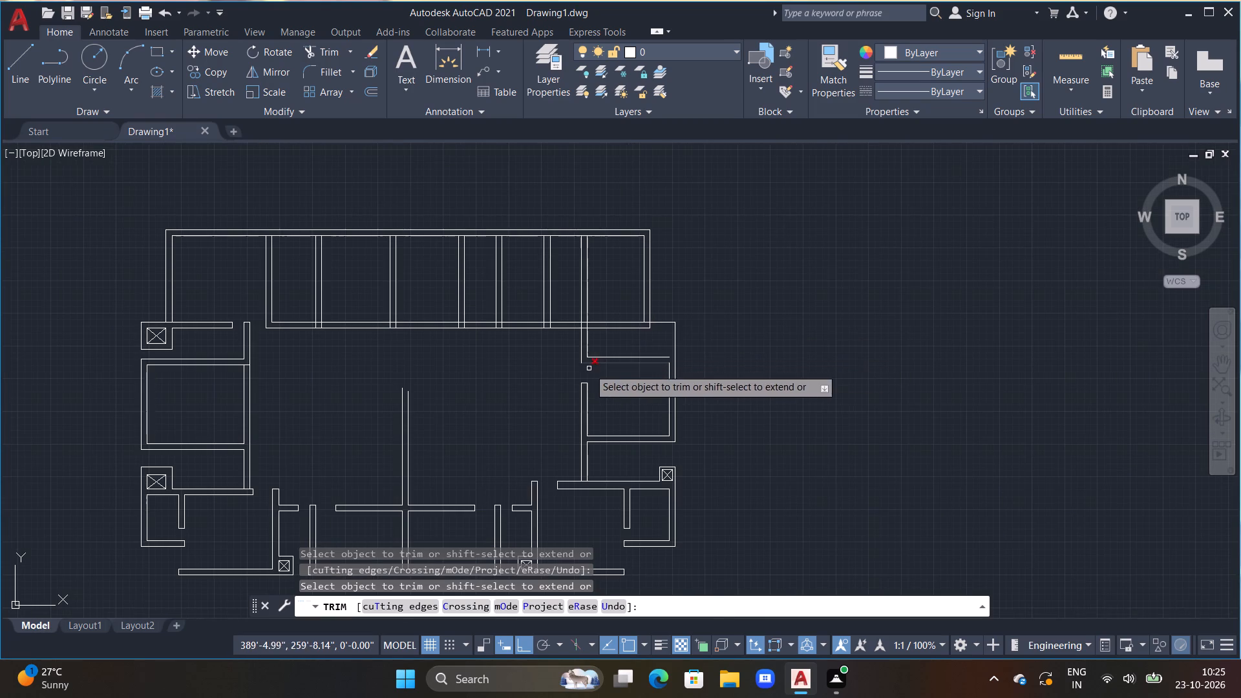
middle_drag(611, 345, 601, 328)
middle_drag(601, 327, 586, 345)
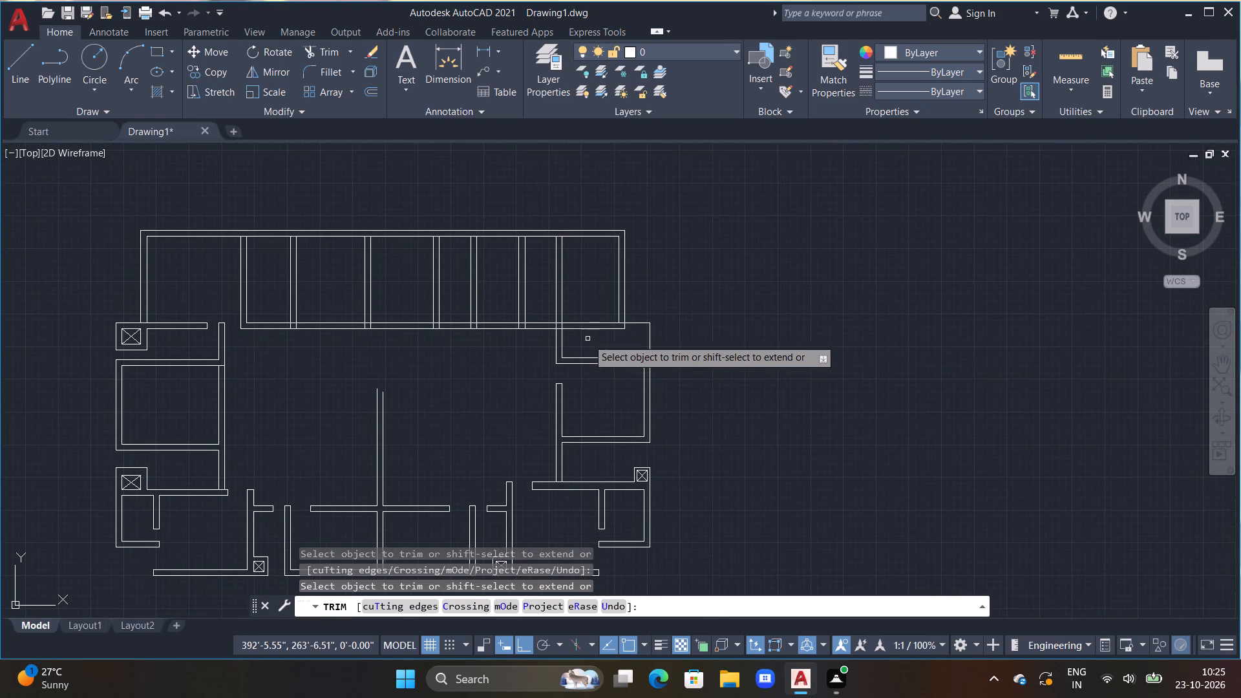
scroll(600, 341, up, 2)
key(Escape)
key(Escape)
key(Escape)
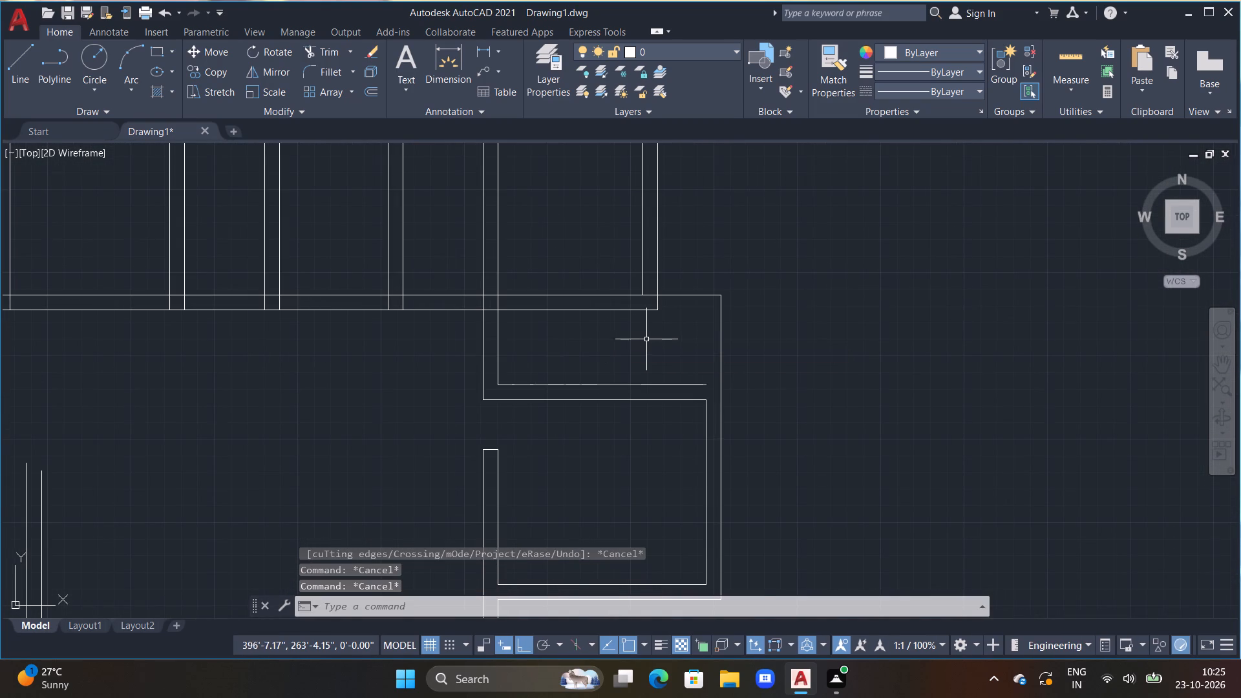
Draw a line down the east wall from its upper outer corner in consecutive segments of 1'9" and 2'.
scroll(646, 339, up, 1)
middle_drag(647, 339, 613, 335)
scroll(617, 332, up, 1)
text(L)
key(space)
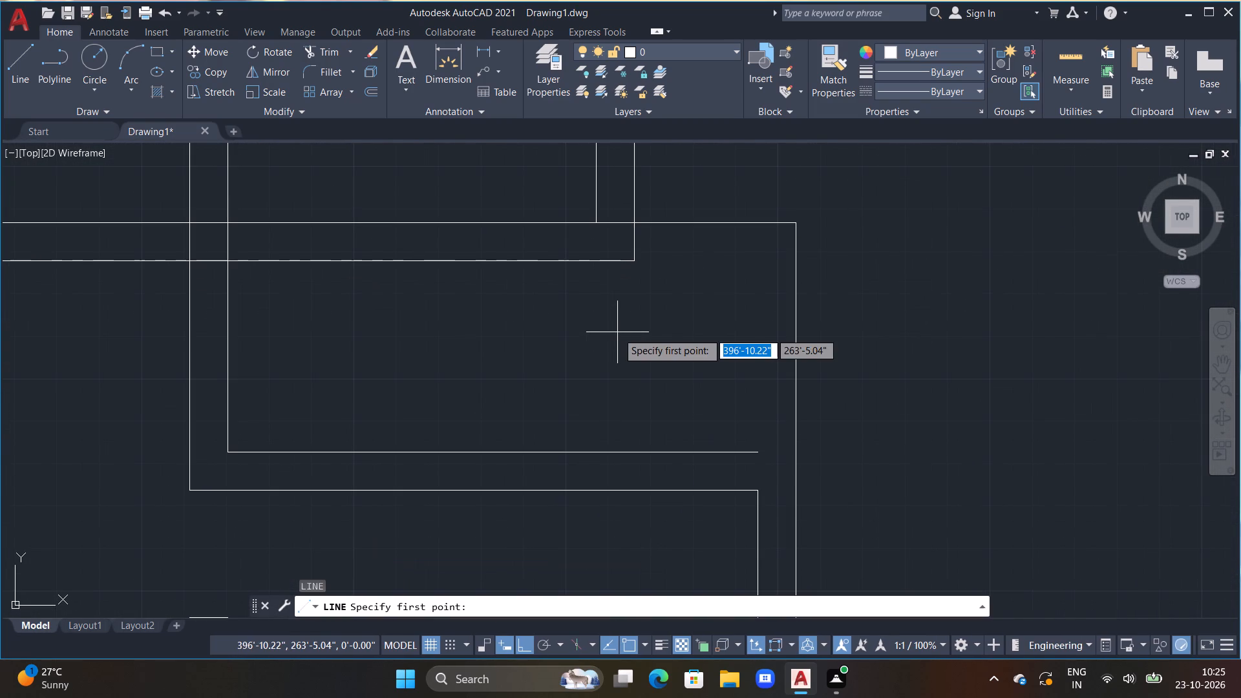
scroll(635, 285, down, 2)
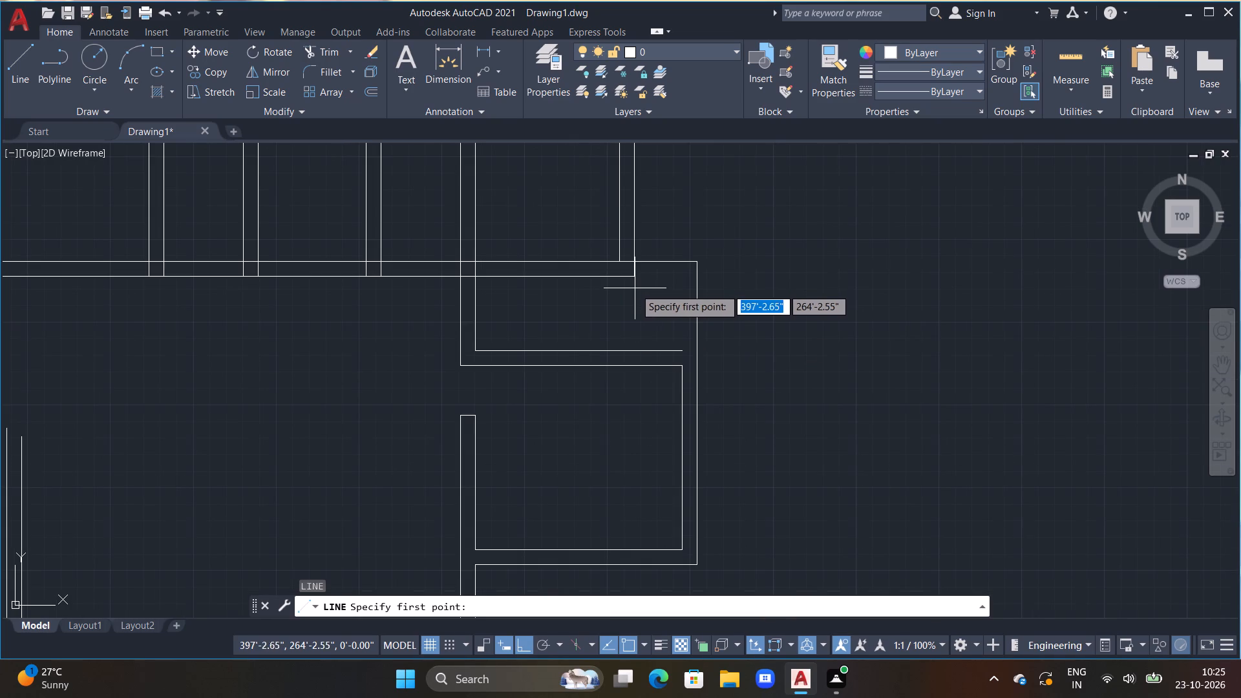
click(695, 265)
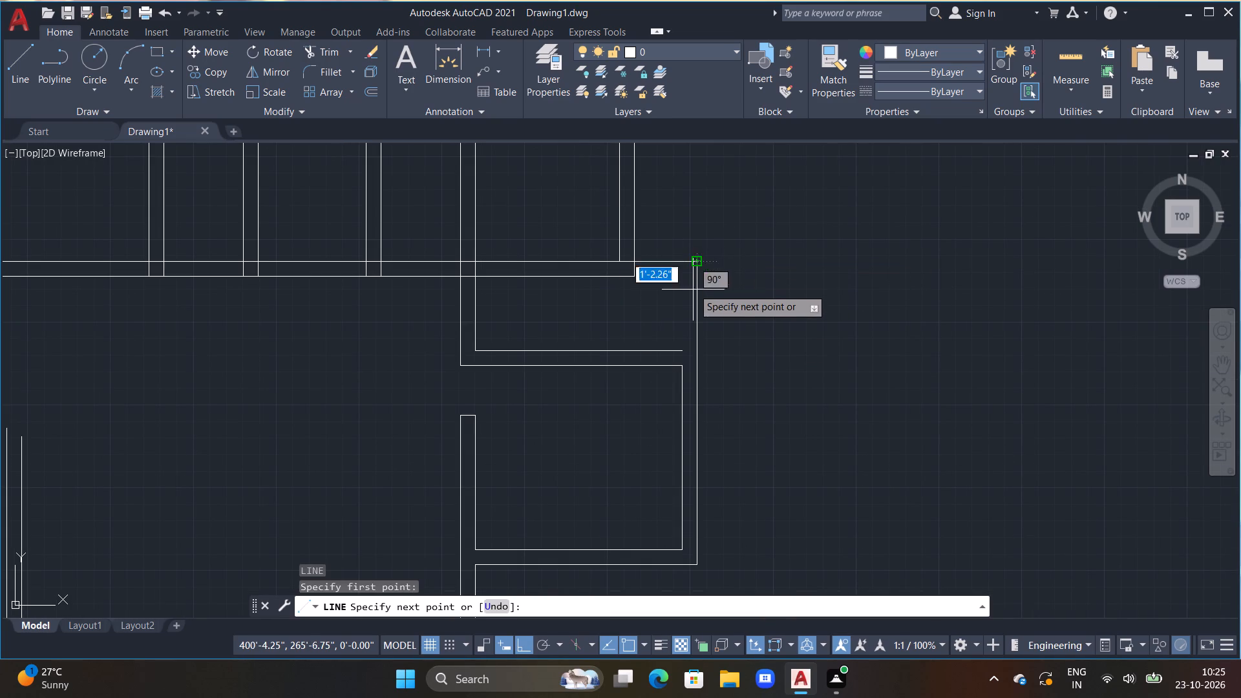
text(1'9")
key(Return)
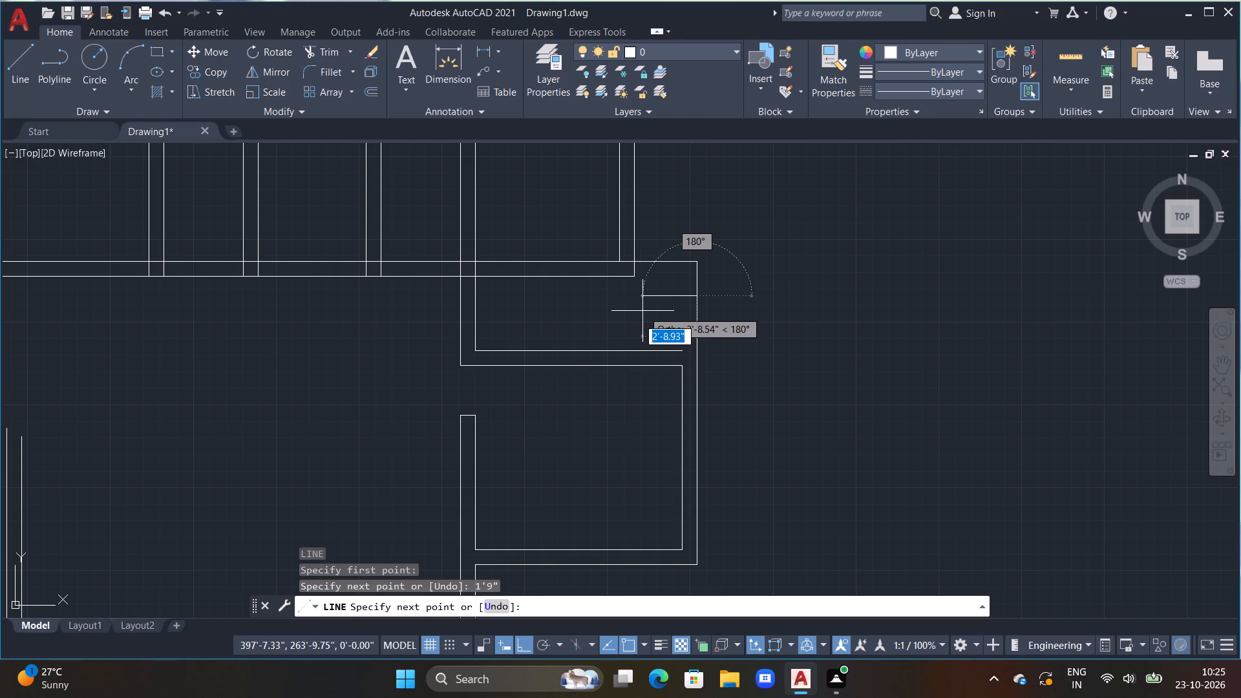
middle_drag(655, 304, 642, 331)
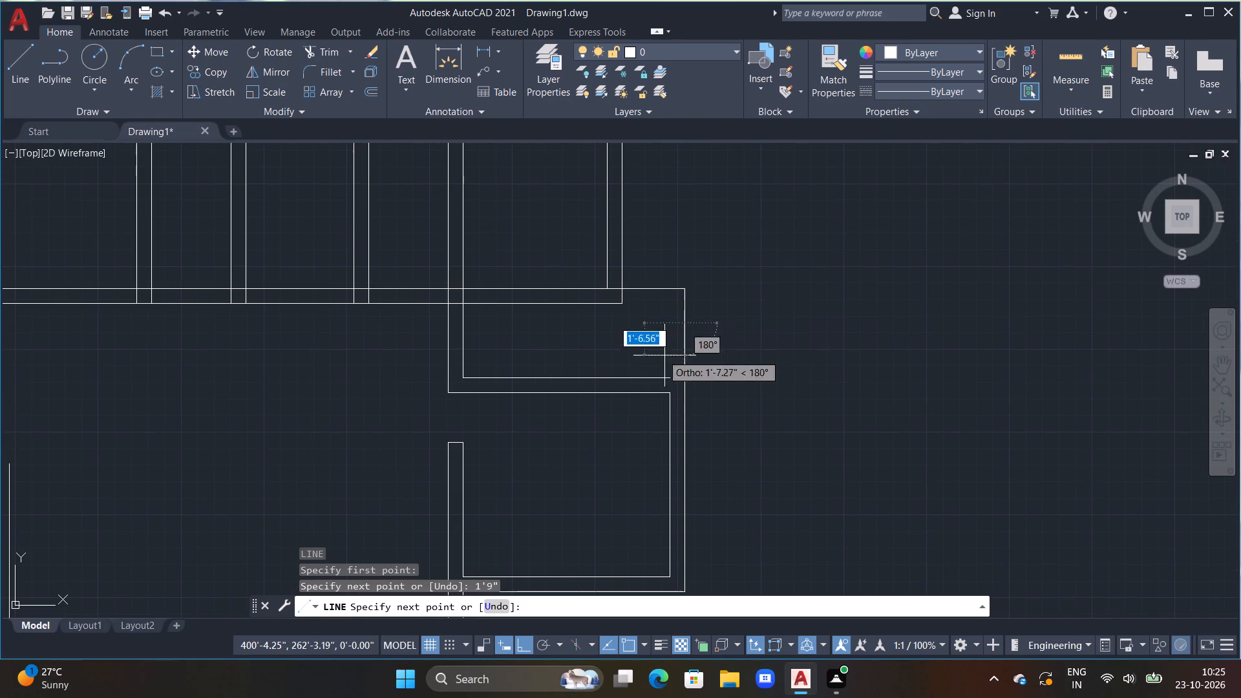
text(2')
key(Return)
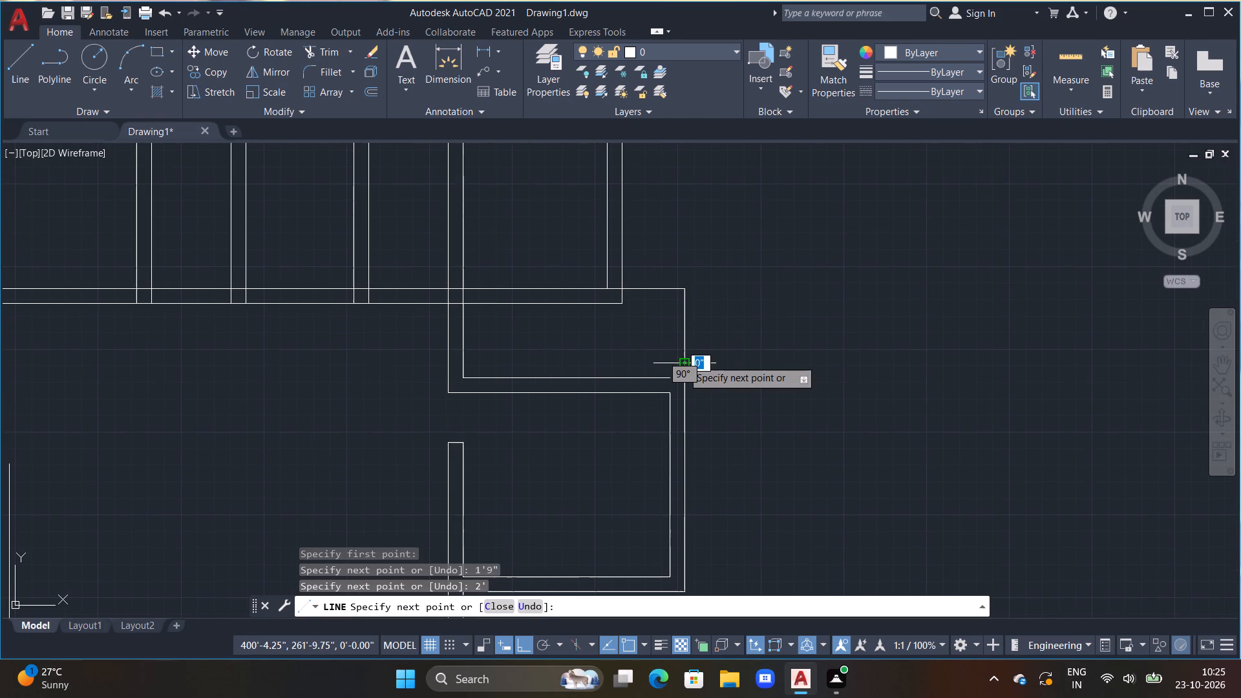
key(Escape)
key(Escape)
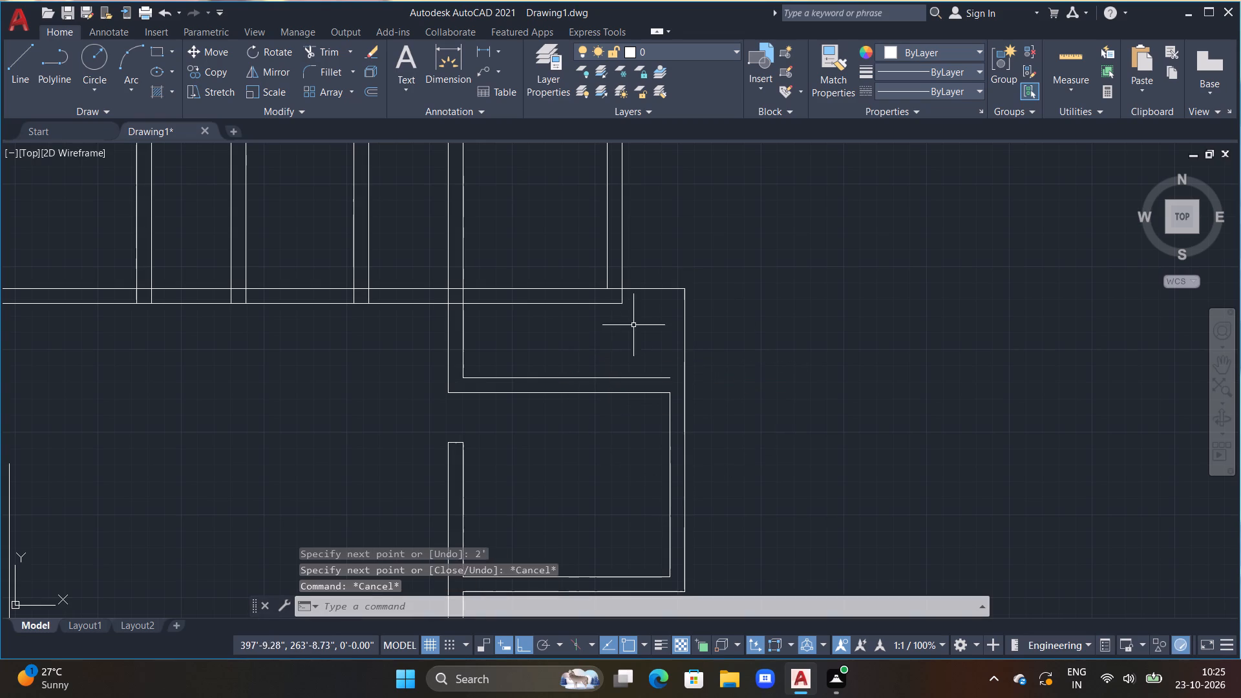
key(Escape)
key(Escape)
Draw a corner box outline from the upper outer corner: 2' and 1' down, about 3'-2" west, then up to the horizontal wall.
scroll(641, 317, up, 2)
key(l)
key(space)
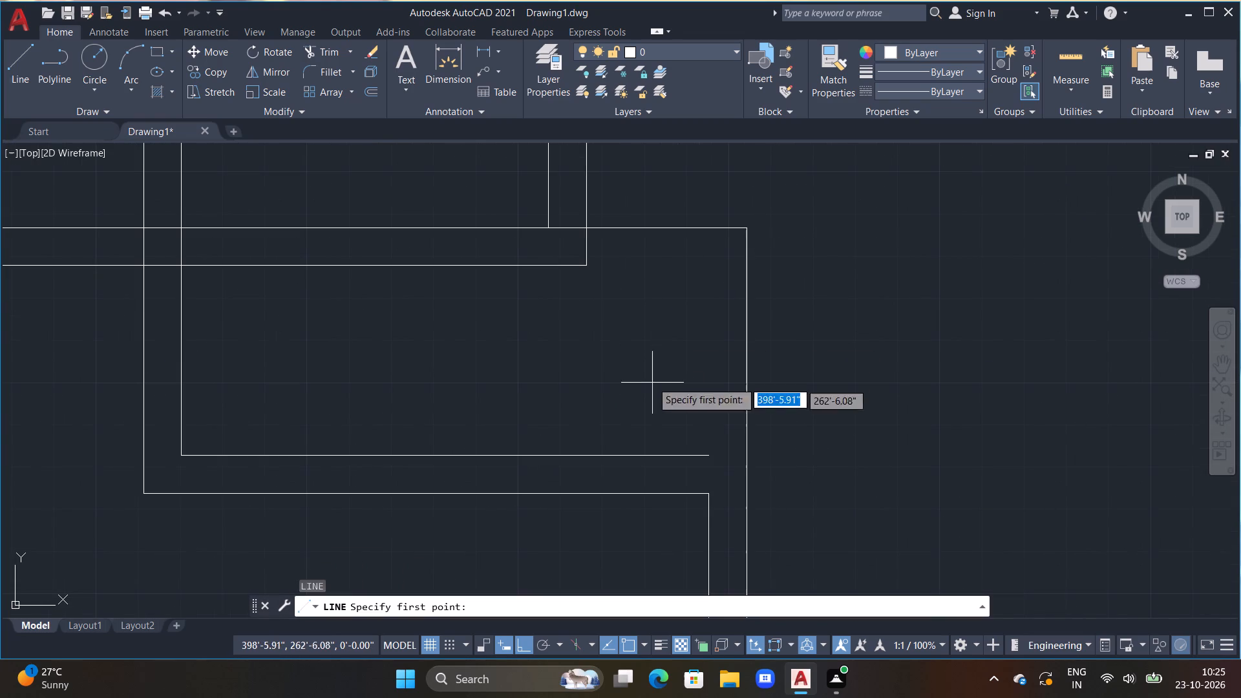
click(748, 232)
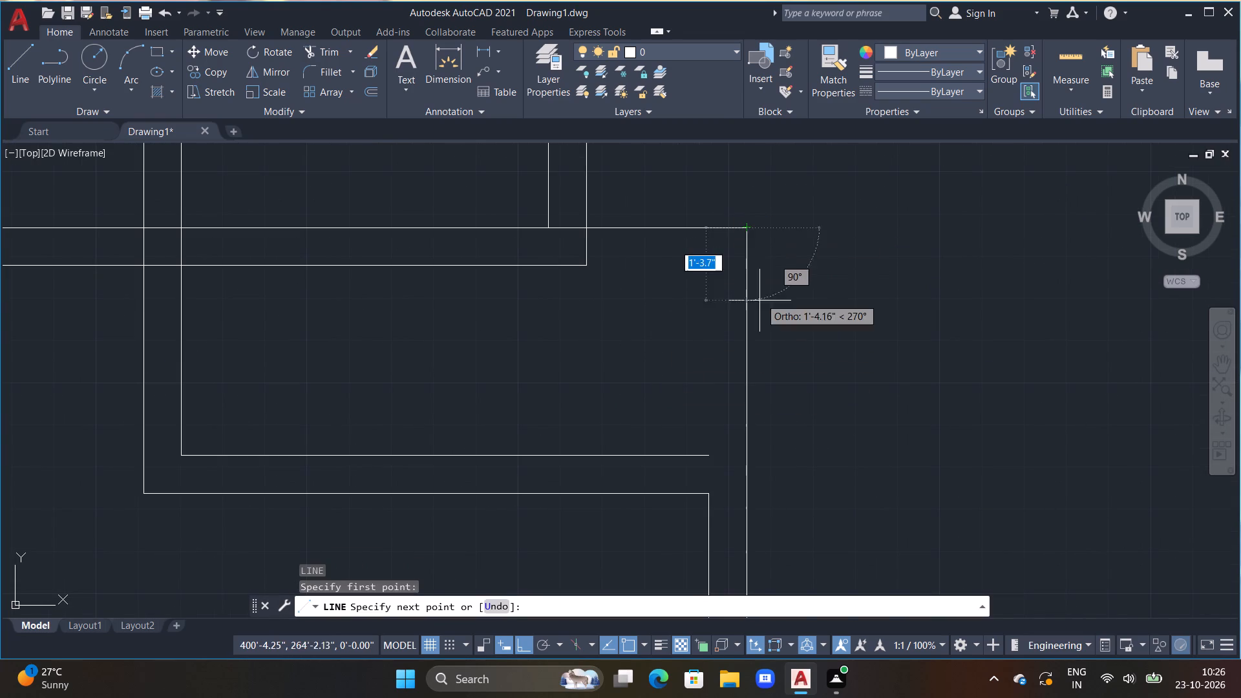
text(2')
key(Return)
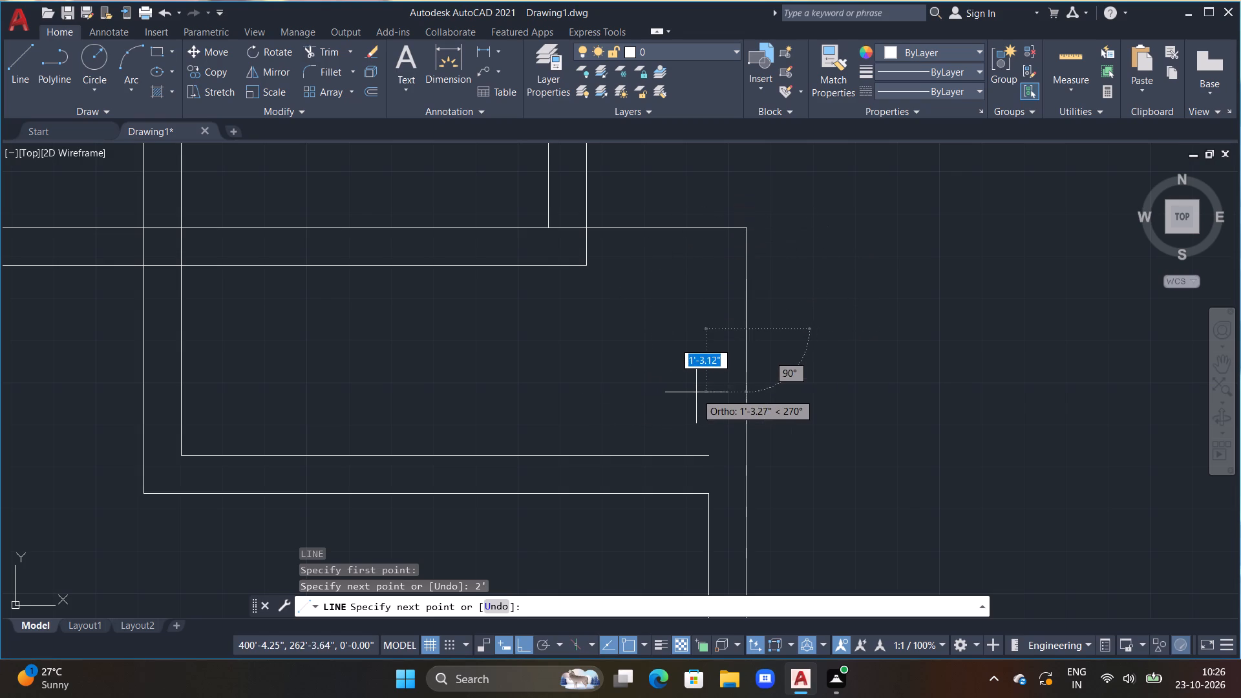
text(1')
key(Return)
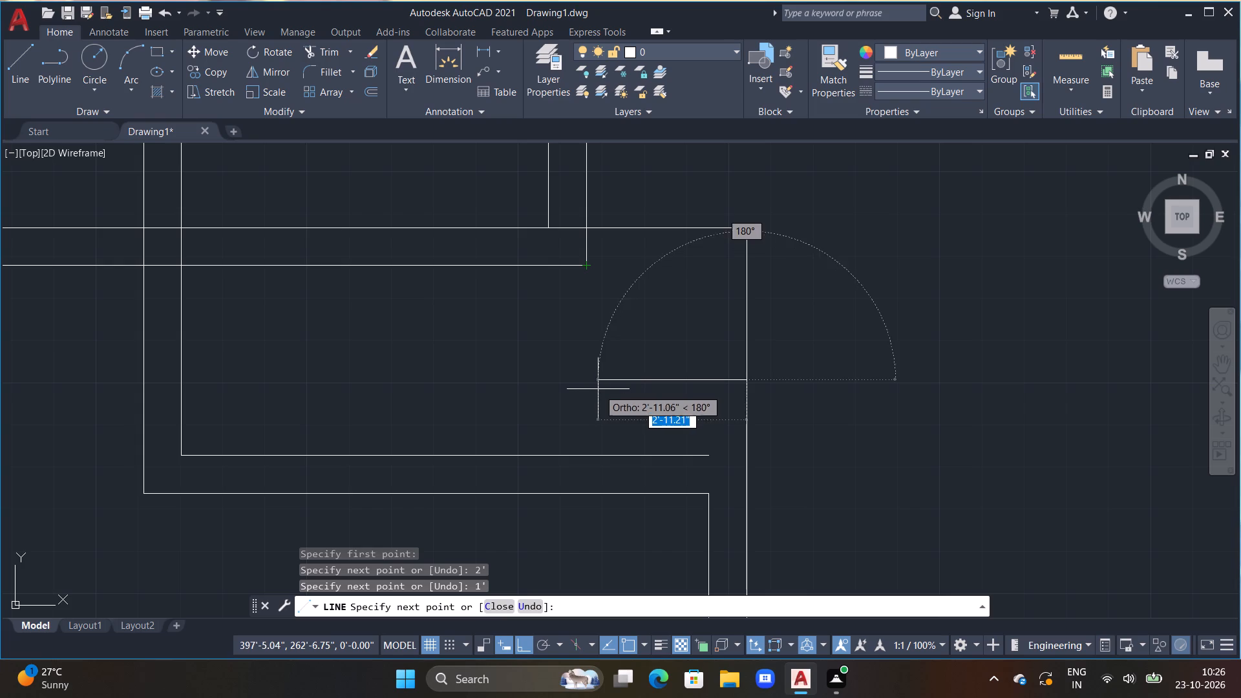
click(583, 379)
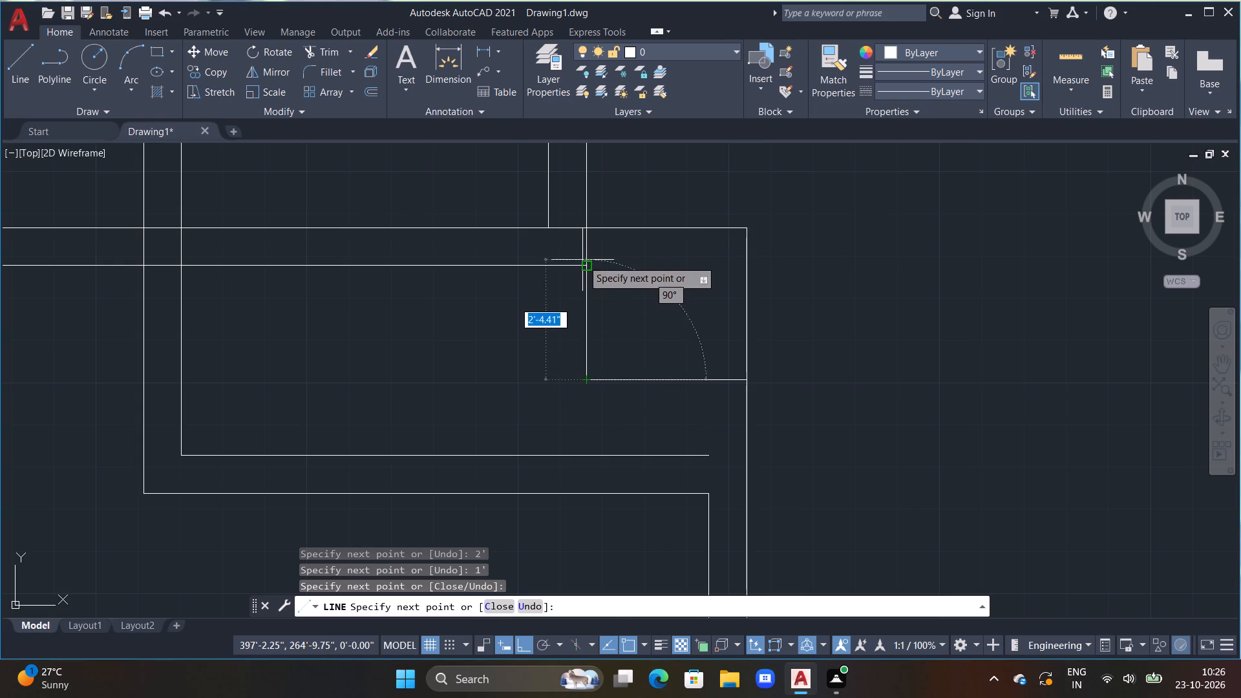
click(587, 267)
key(Escape)
scroll(582, 300, down, 2)
middle_drag(542, 349, 558, 327)
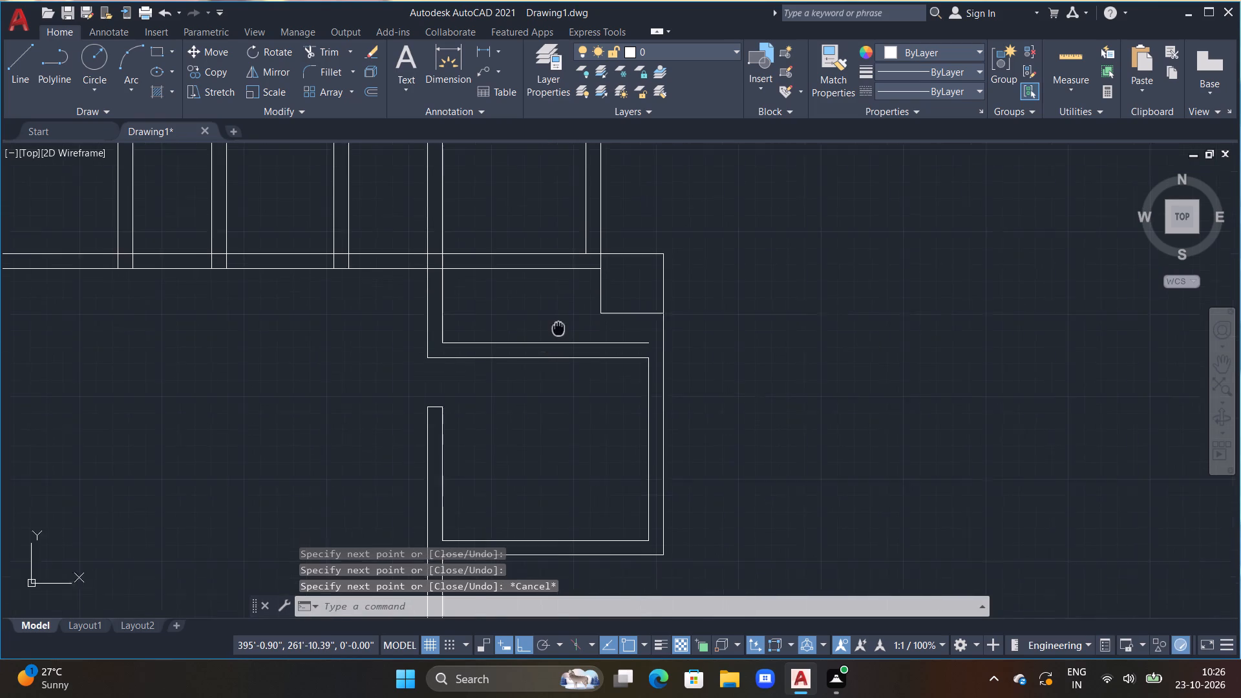
middle_drag(558, 327, 562, 319)
key(Escape)
key(Escape)
Extend the upper line of the eastern room's north wall to the outer east wall line.
scroll(600, 332, up, 1)
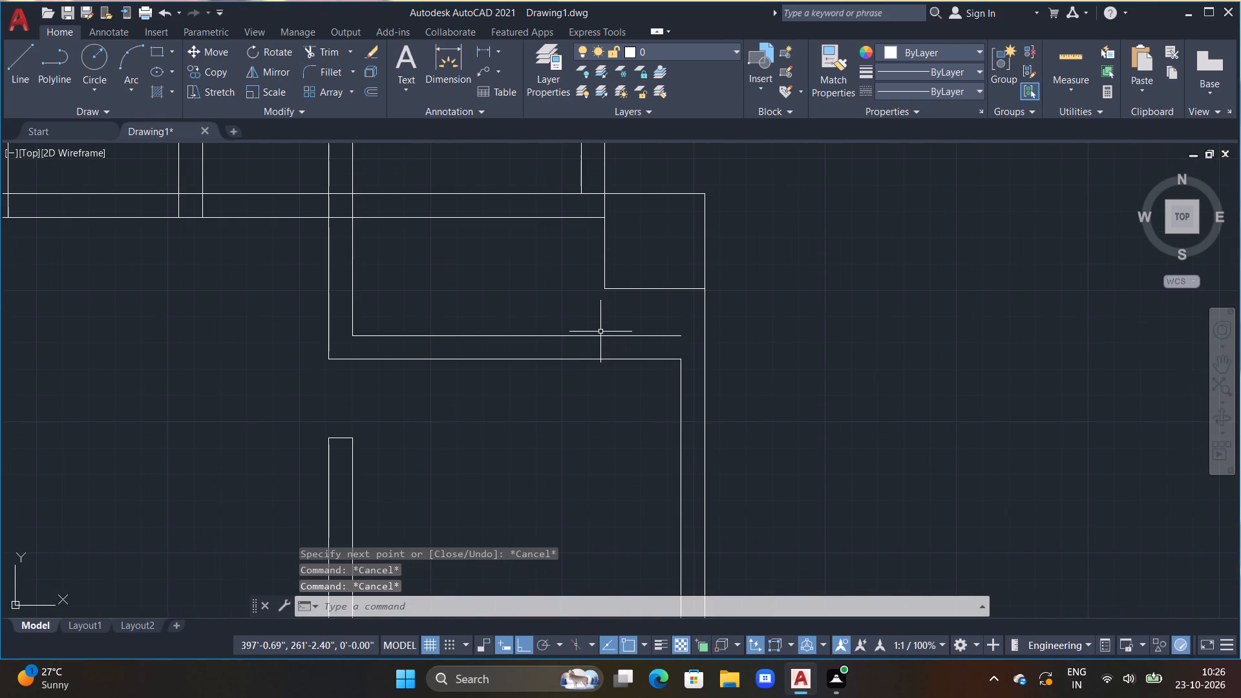
text(EX)
key(space)
click(661, 337)
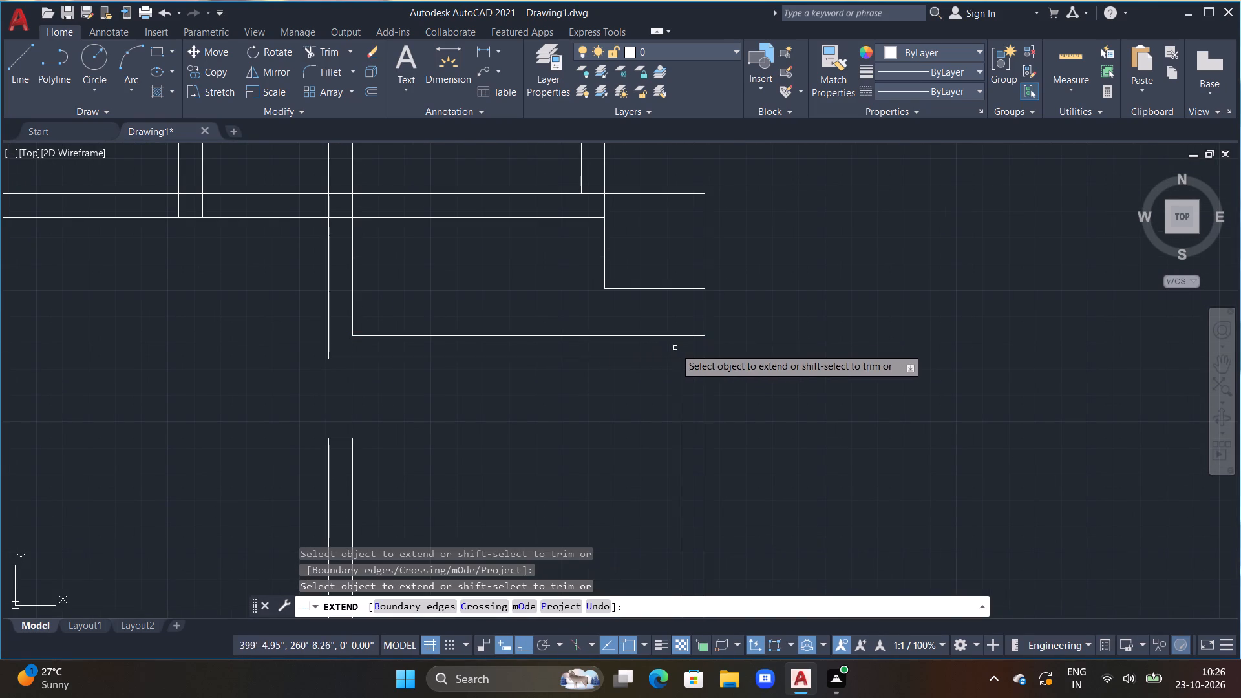
key(Escape)
Trim the outer east wall line between the corner box and the eastern room's north wall.
key(t)
text(R)
key(space)
drag(697, 314, 746, 299)
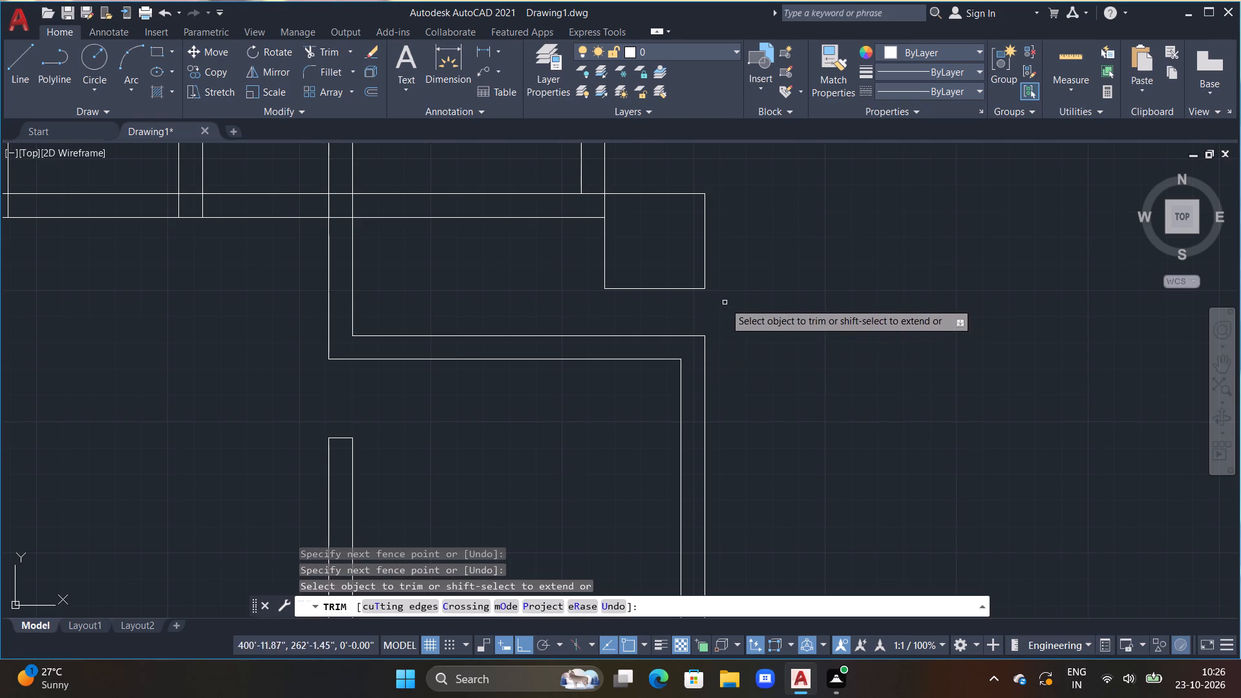
Trim away the corner box's lower edge, its west edge and the lower part of its east edge.
click(639, 288)
drag(588, 274, 719, 270)
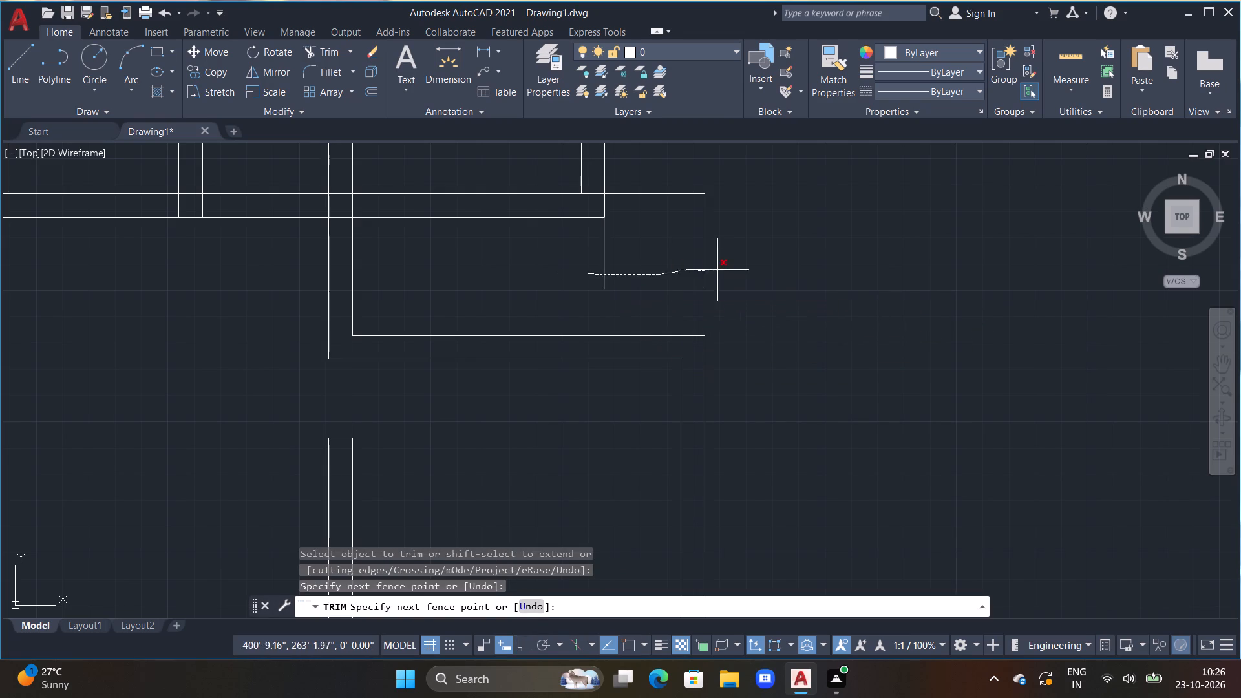
drag(719, 270, 721, 270)
key(Escape)
key(Escape)
key(Escape)
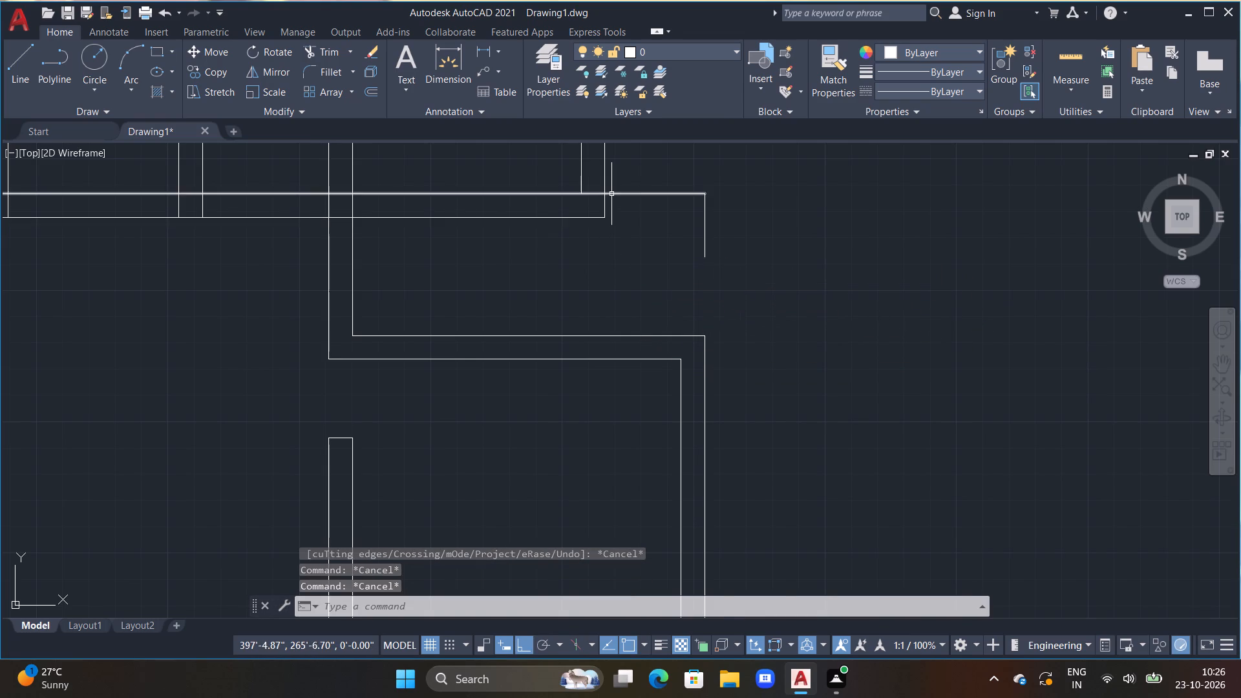
Trim the easternmost partition's outer line where it crosses between the two lines of the horizontal wall.
scroll(608, 200, up, 1)
key(t)
key(r)
key(space)
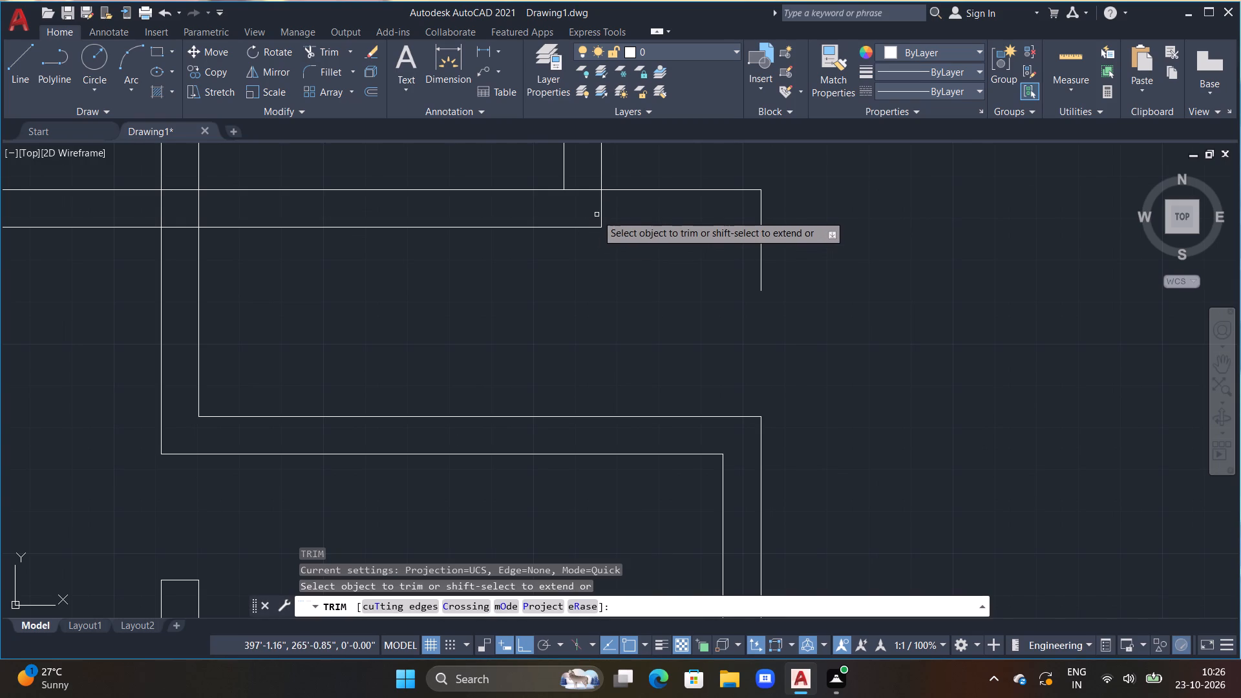
click(599, 214)
key(Escape)
key(Escape)
Redraw the corner box from the east stub's end: about 7" down, 3'-2" west, and up to the horizontal wall's lower line.
scroll(645, 257, down, 1)
middle_click(649, 262)
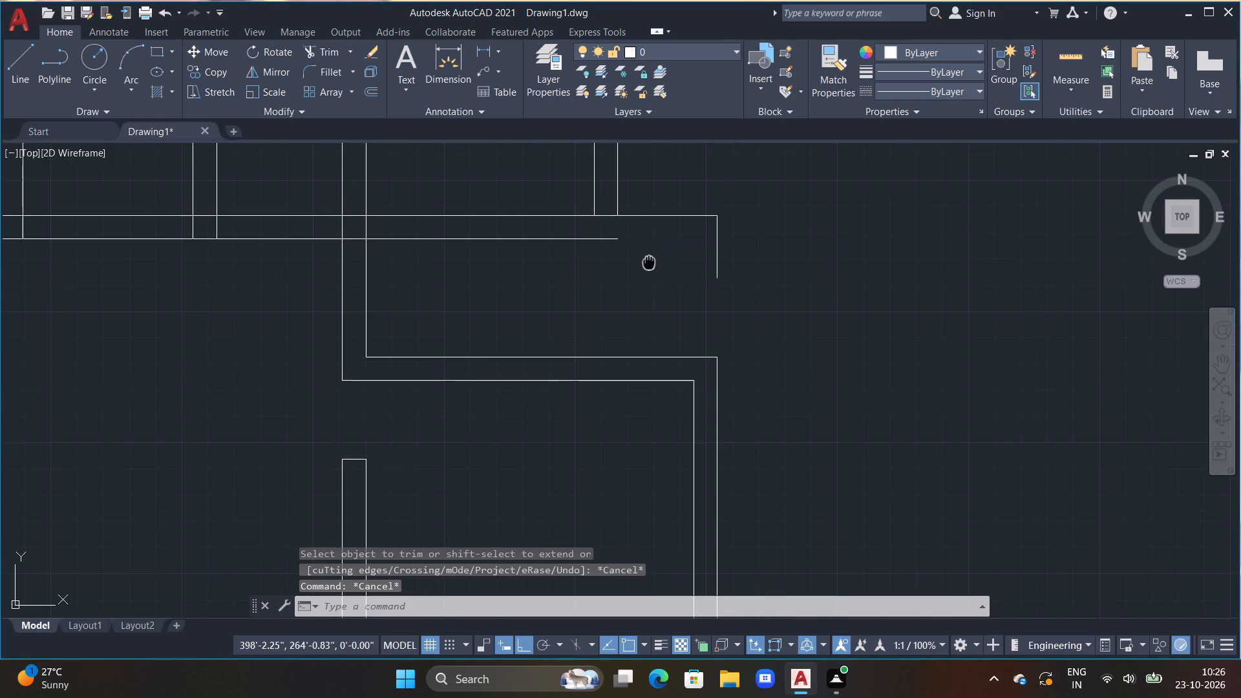
scroll(660, 271, up, 1)
key(l)
key(space)
drag(752, 280, 758, 297)
click(757, 310)
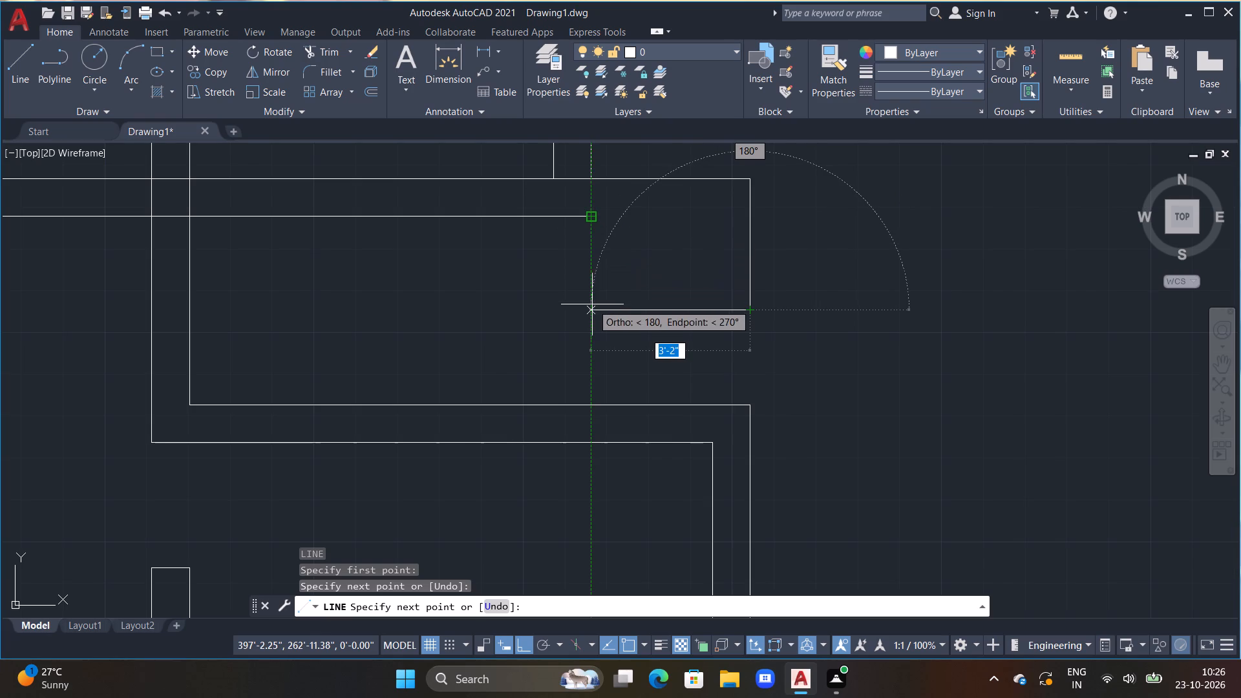
click(592, 311)
click(594, 218)
key(Escape)
Draw three sides of an inner rectangle inside the corner box: 1'4" plus about 5.5" east, 1'-2" down, and about 1'-9" west.
scroll(593, 245, down, 2)
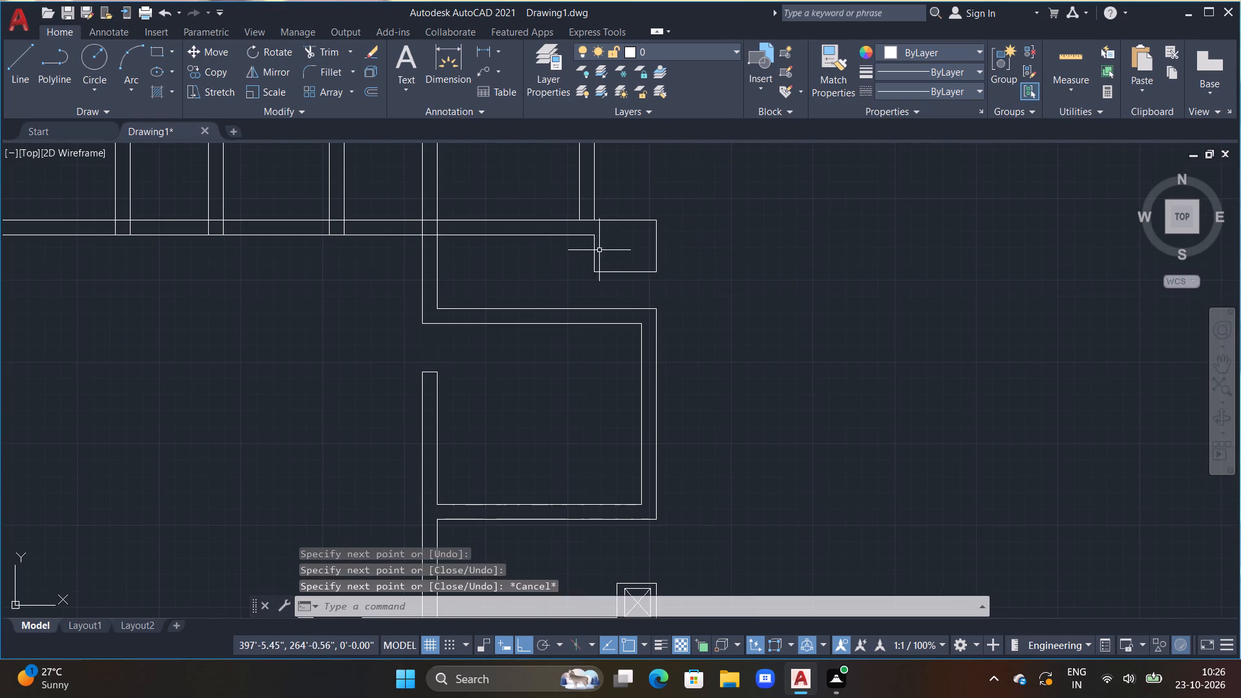
middle_drag(620, 236, 533, 261)
scroll(533, 248, up, 1)
key(l)
key(space)
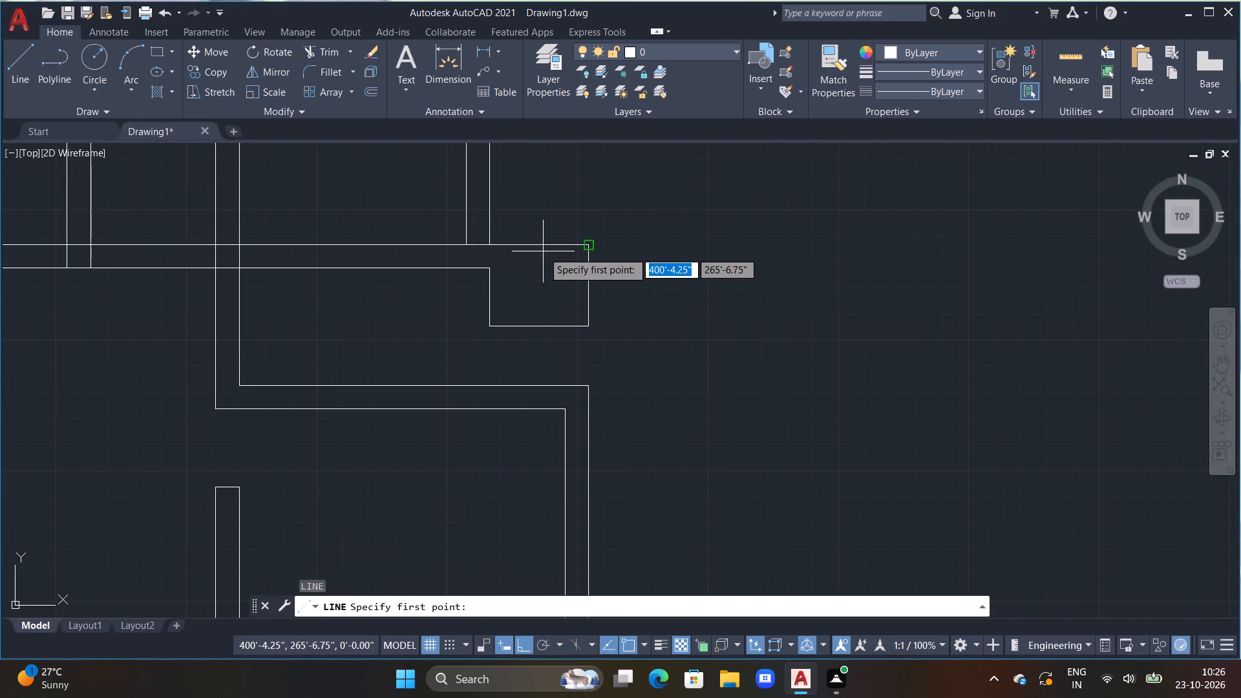
click(511, 268)
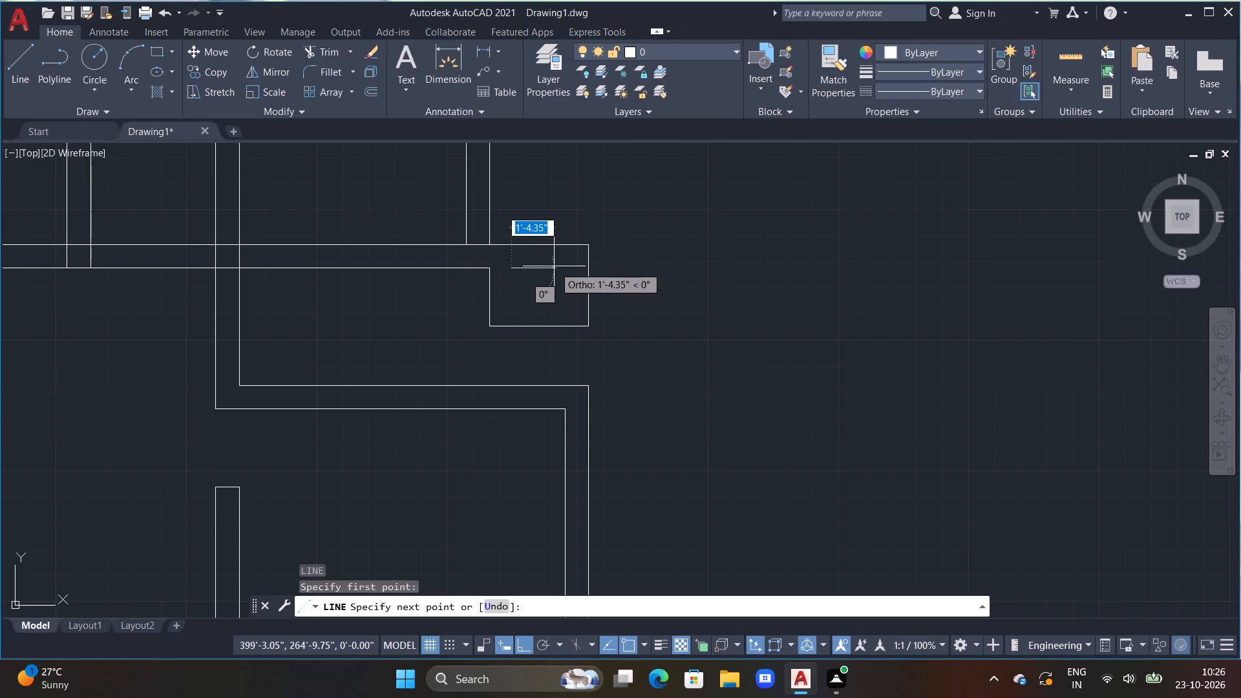
text(1'4")
key(Return)
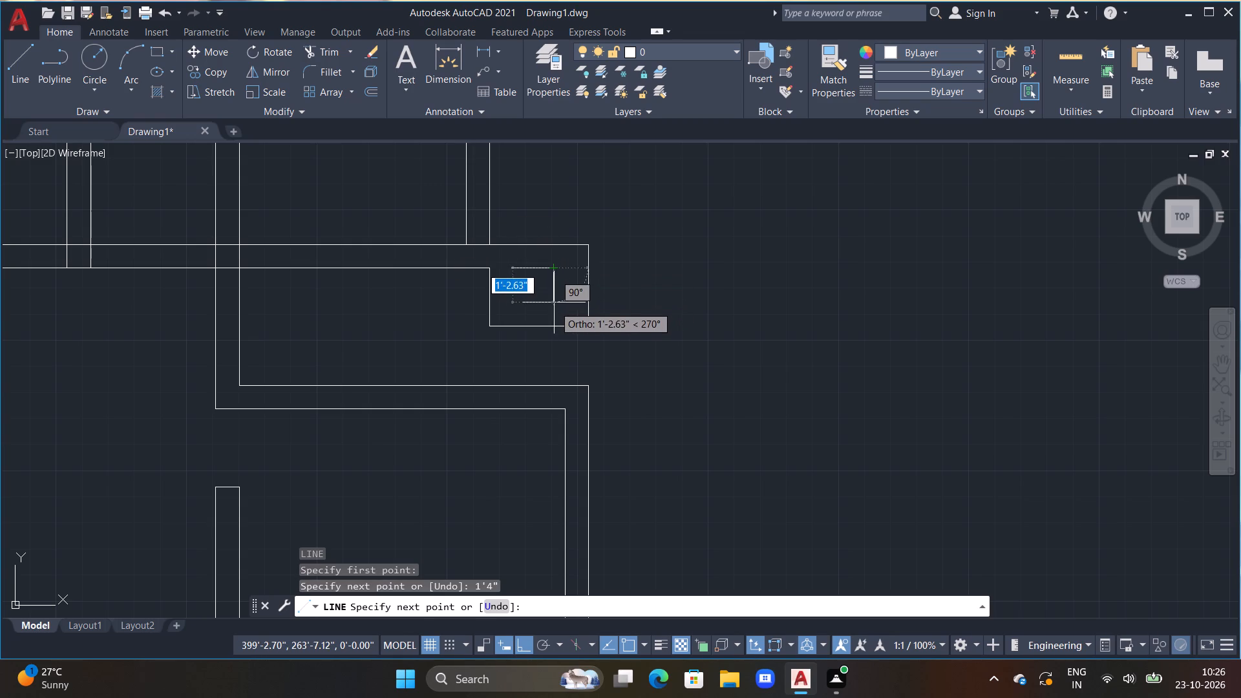
scroll(554, 301, up, 1)
middle_drag(557, 299, 608, 312)
scroll(608, 312, up, 1)
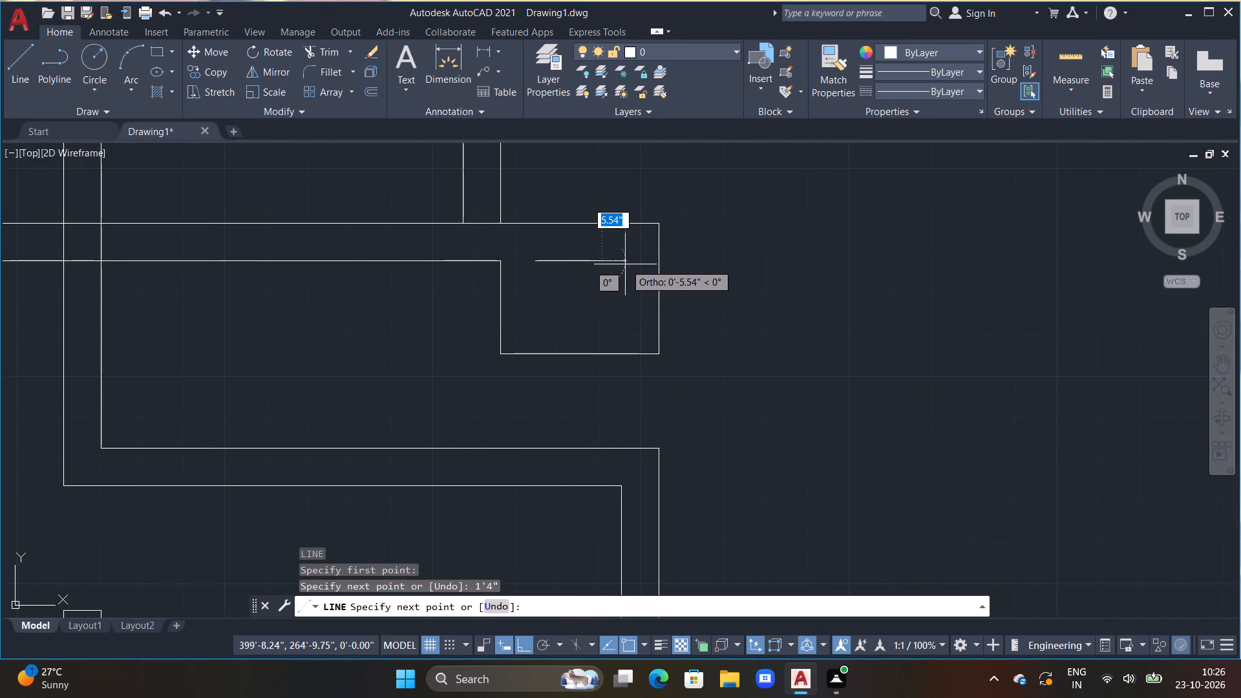
click(626, 263)
click(630, 321)
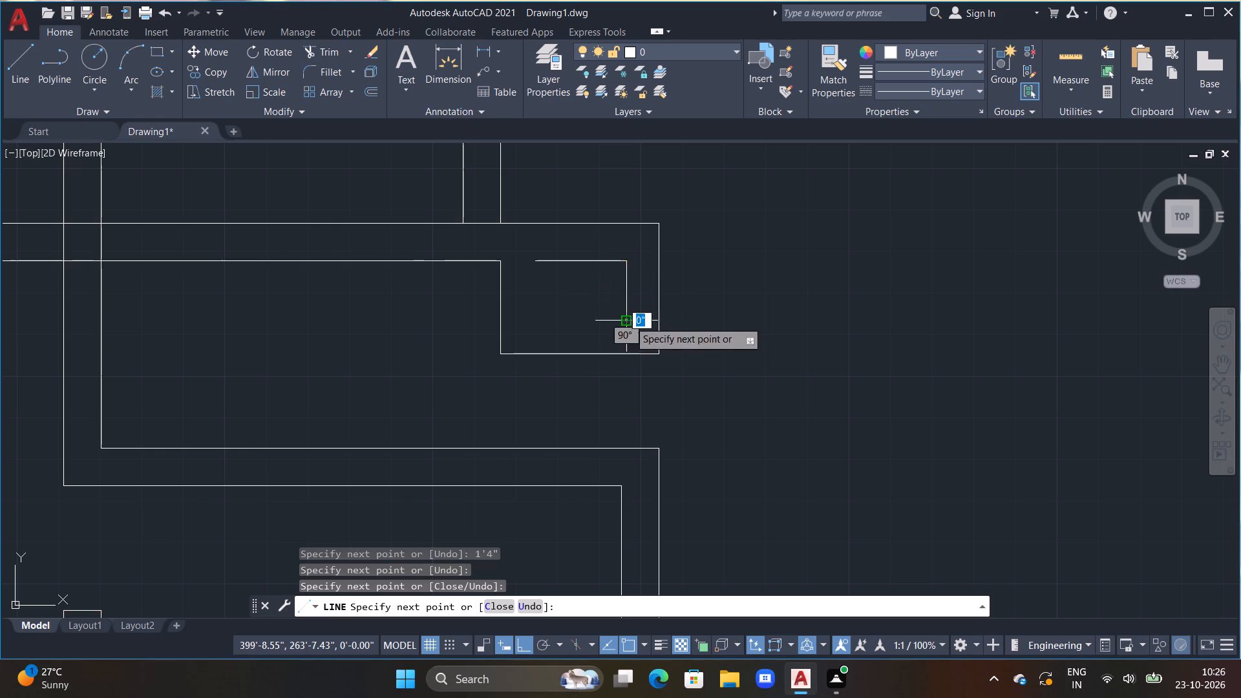
click(539, 329)
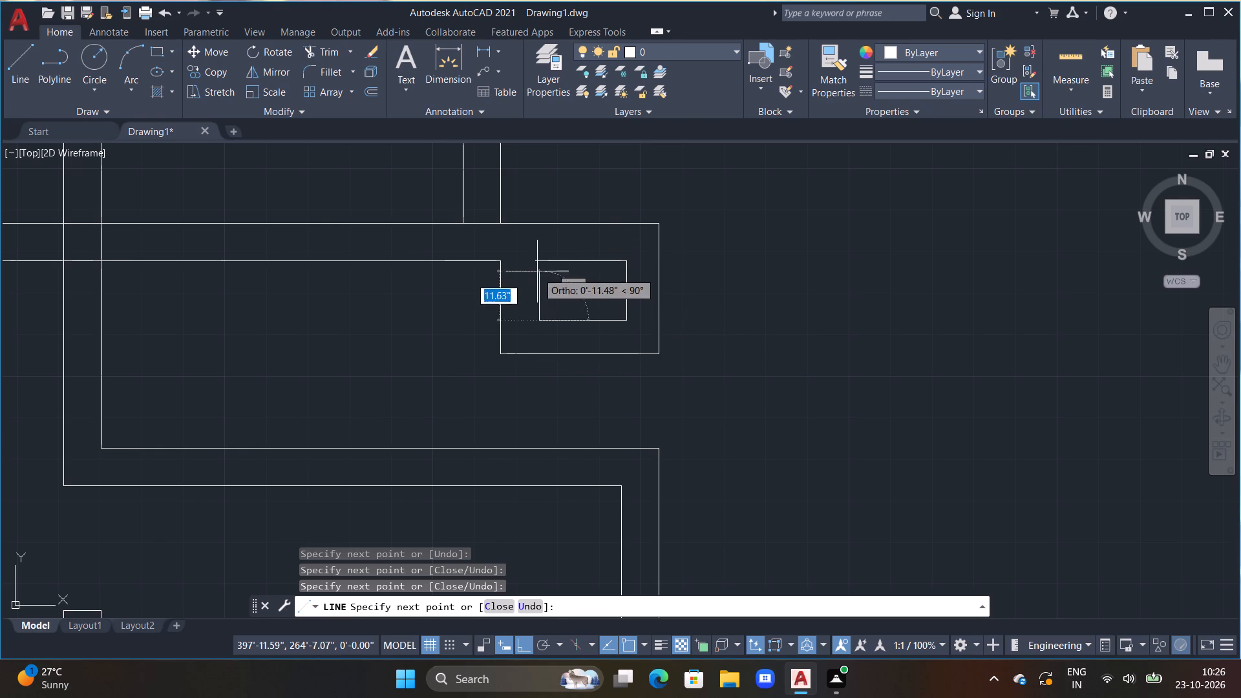
key(Escape)
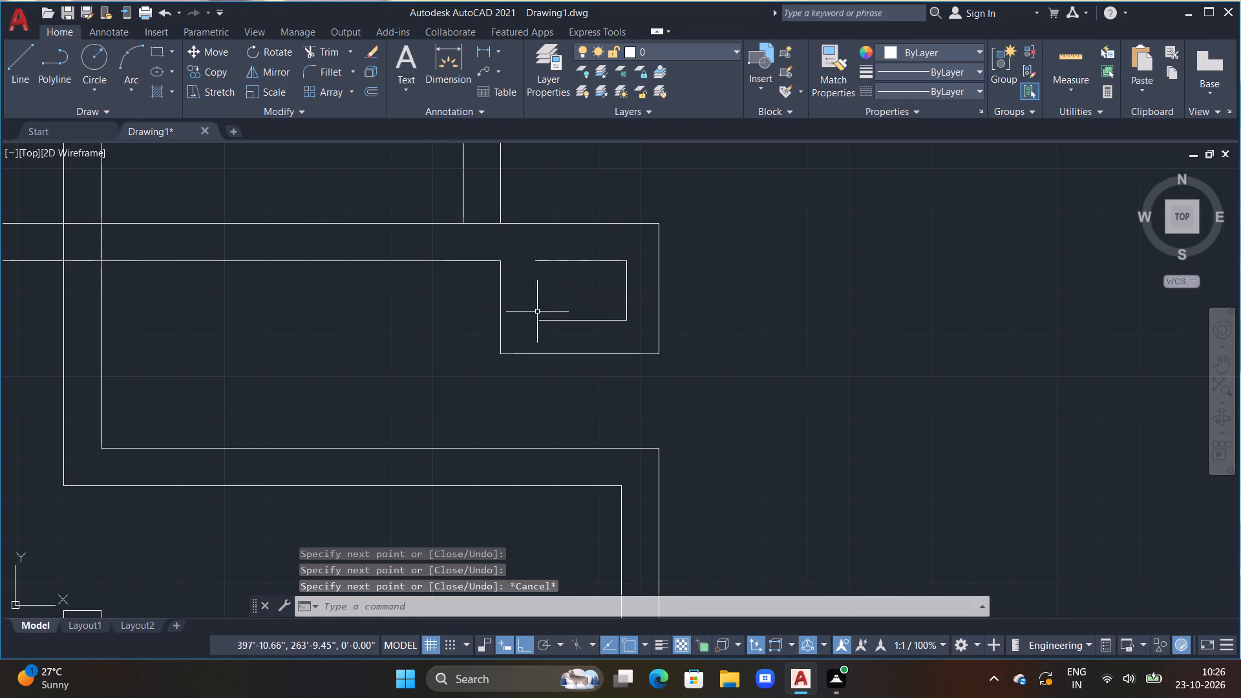
Close the west side of the inner rectangle with a line about 1'-2" long, joining its upper and lower edges.
scroll(547, 297, up, 1)
middle_drag(537, 302, 619, 291)
key(l)
key(space)
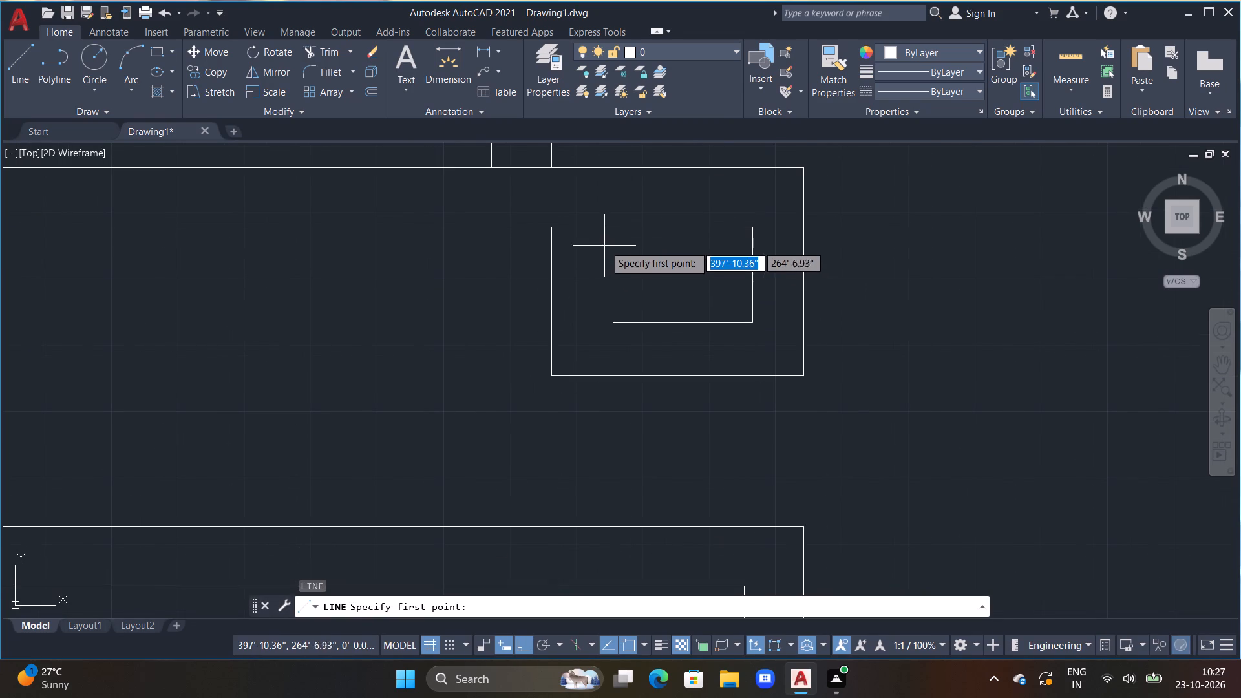
click(606, 227)
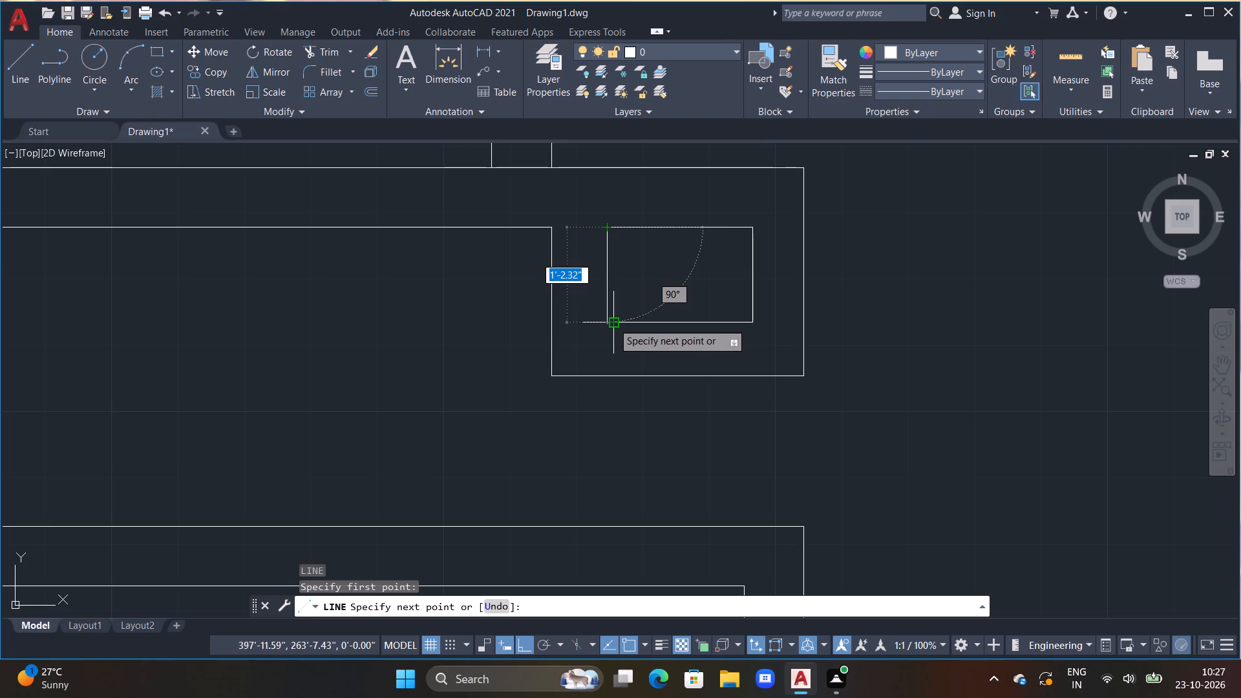
click(606, 323)
click(616, 324)
key(Escape)
Examine the new corner box within the whole floor plan and inspect it up close.
scroll(610, 334, down, 2)
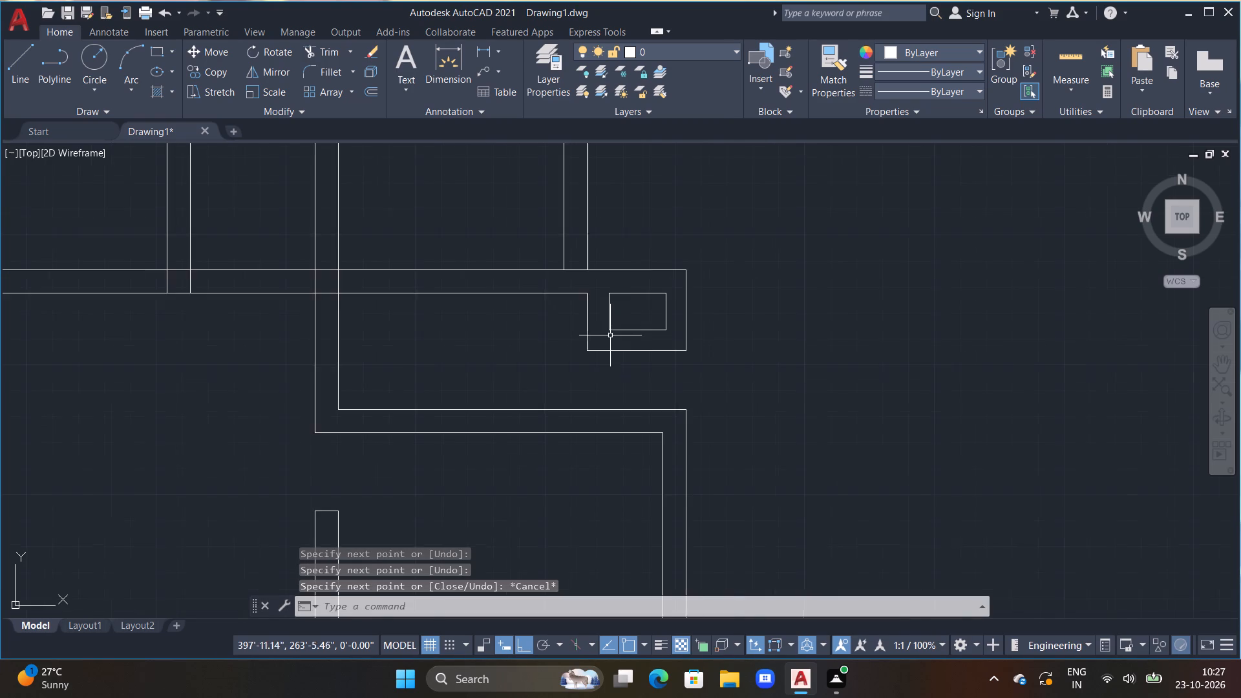
scroll(624, 359, down, 1)
middle_drag(535, 335, 485, 343)
scroll(593, 331, up, 1)
scroll(595, 364, down, 3)
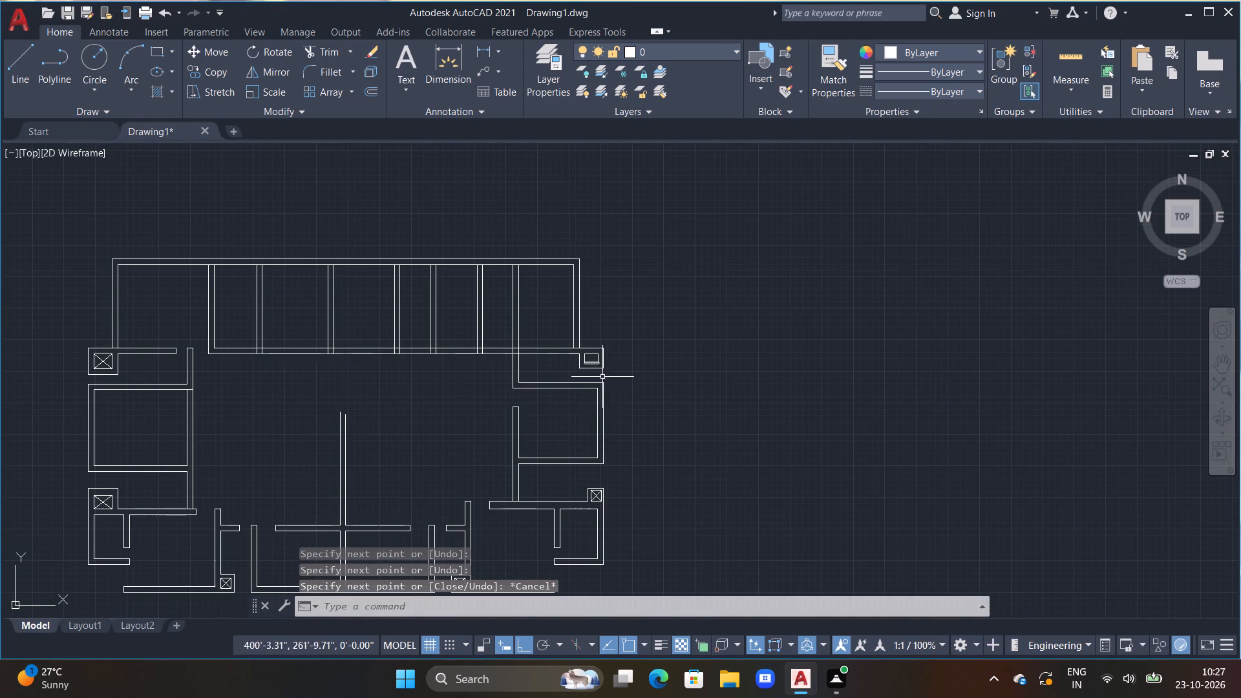
scroll(596, 368, up, 2)
middle_drag(585, 366, 586, 366)
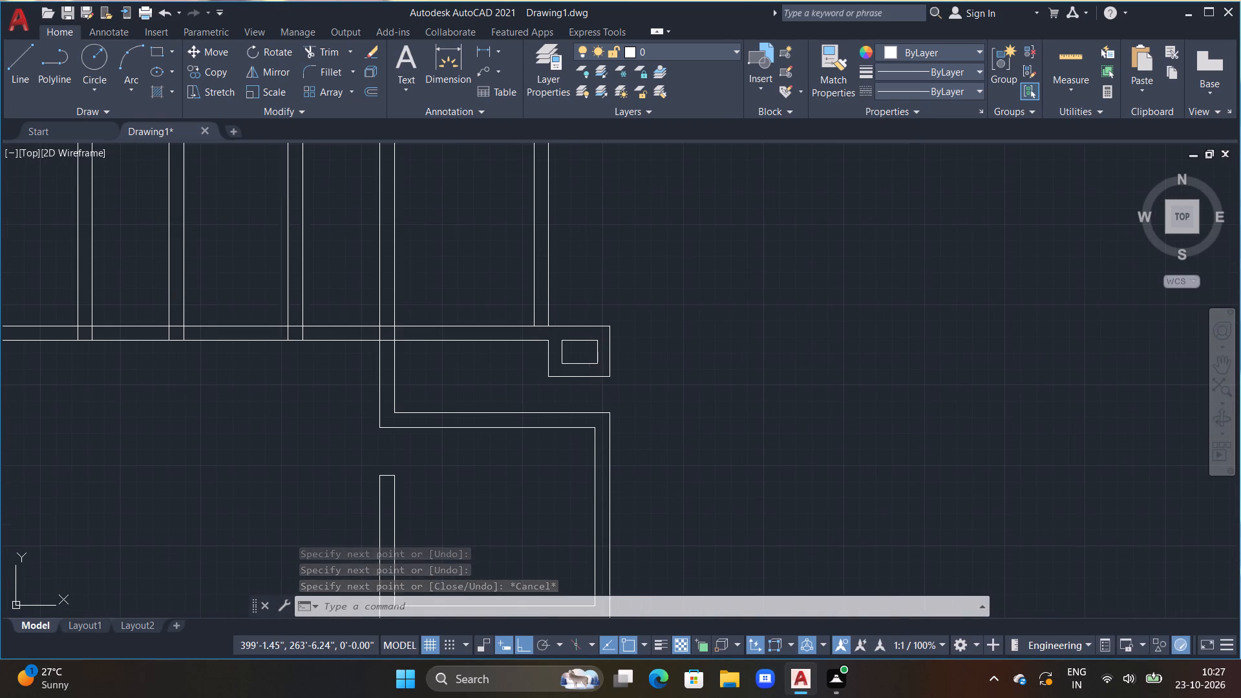
middle_drag(586, 366, 620, 348)
scroll(560, 330, up, 1)
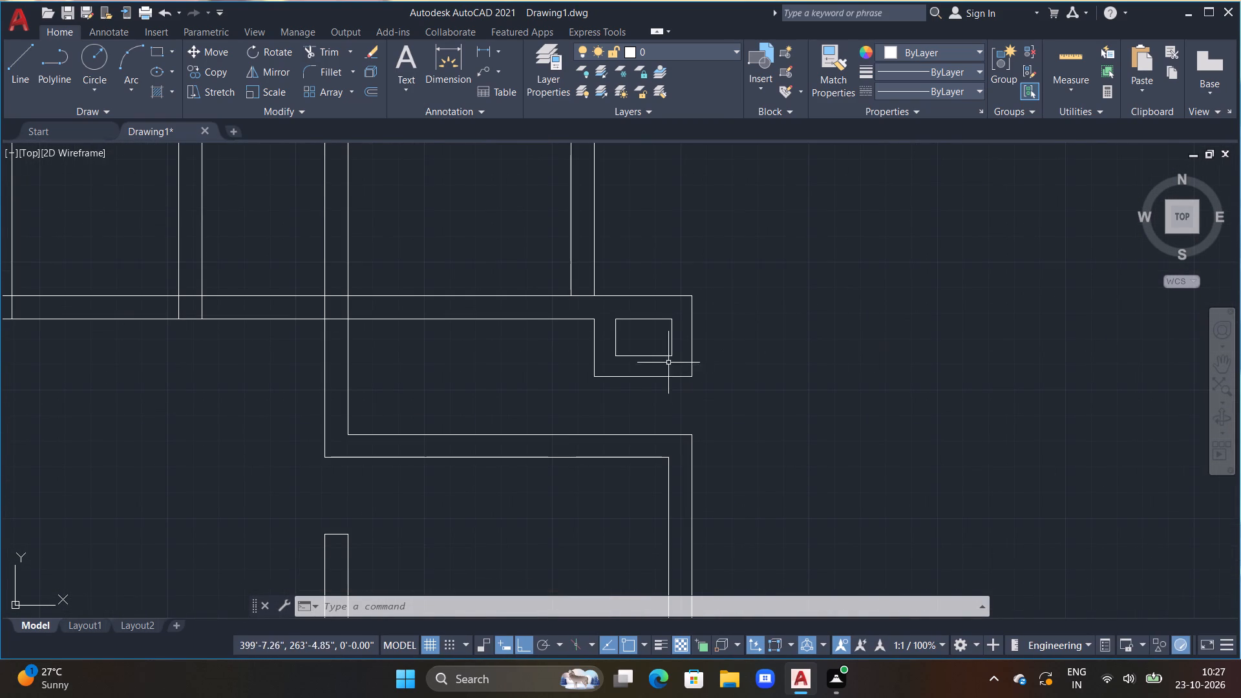
Draw both corner-to-corner diagonals across the inner rectangle of the northeast box, marking it with an X.
scroll(668, 362, up, 2)
text(L)
key(space)
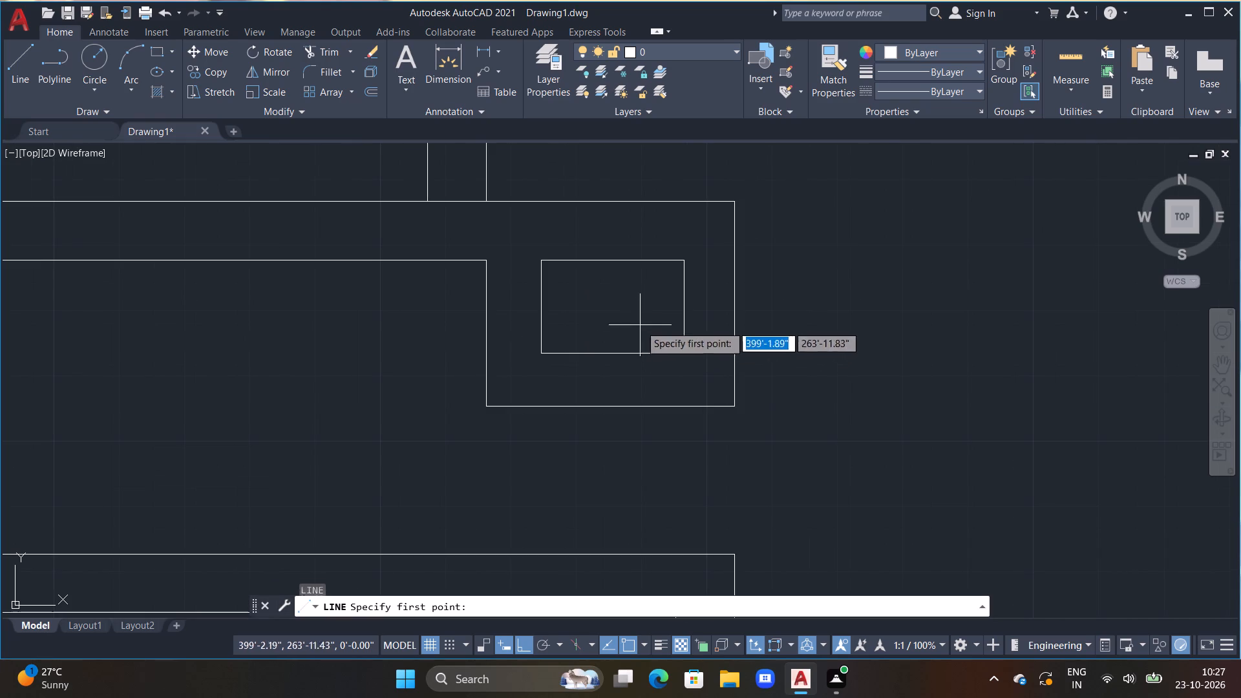
click(538, 350)
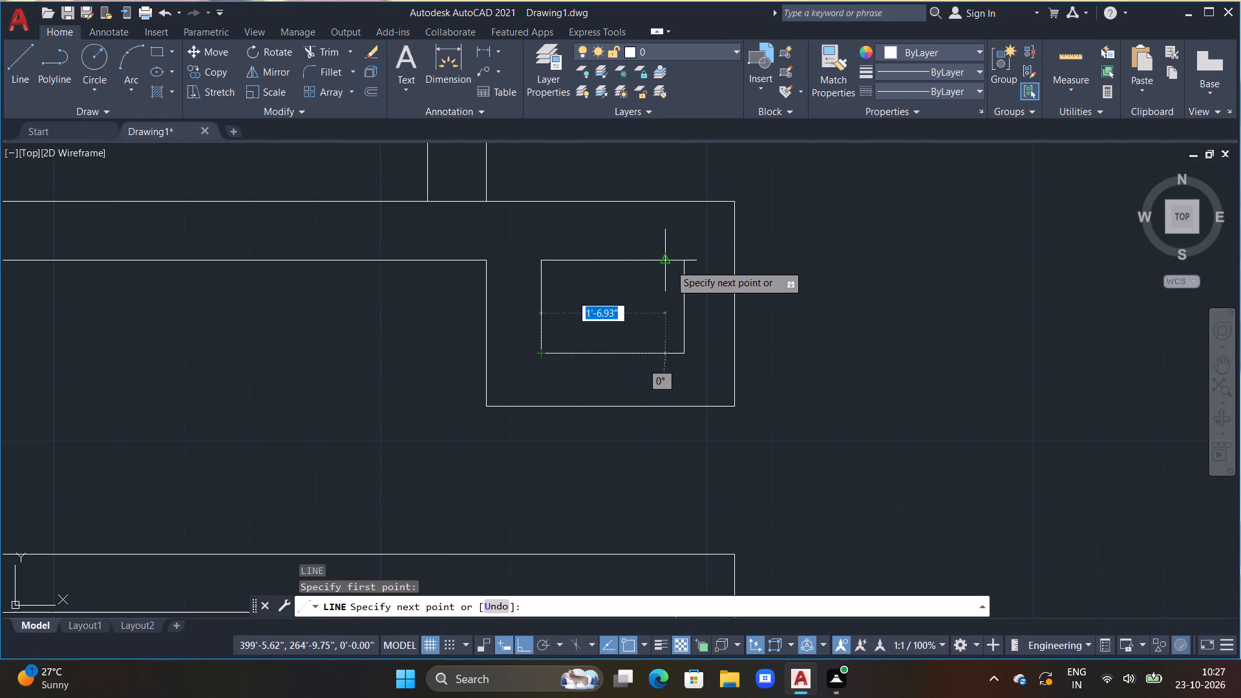
click(686, 265)
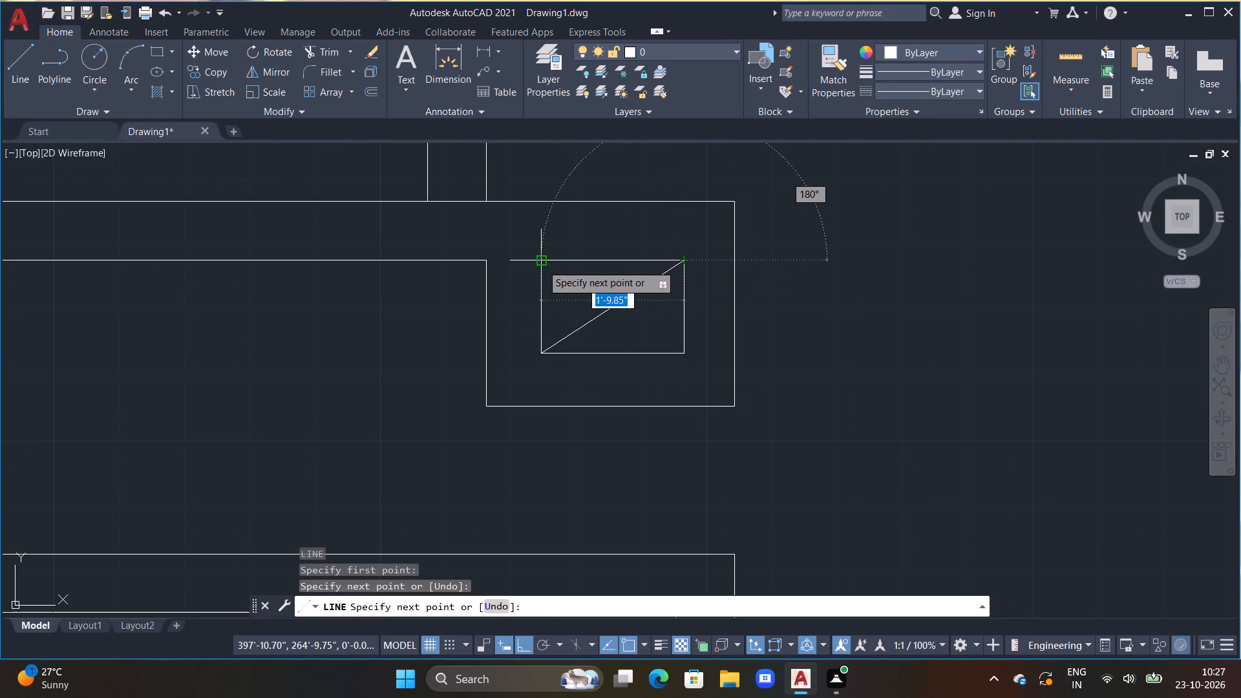
click(540, 264)
click(678, 355)
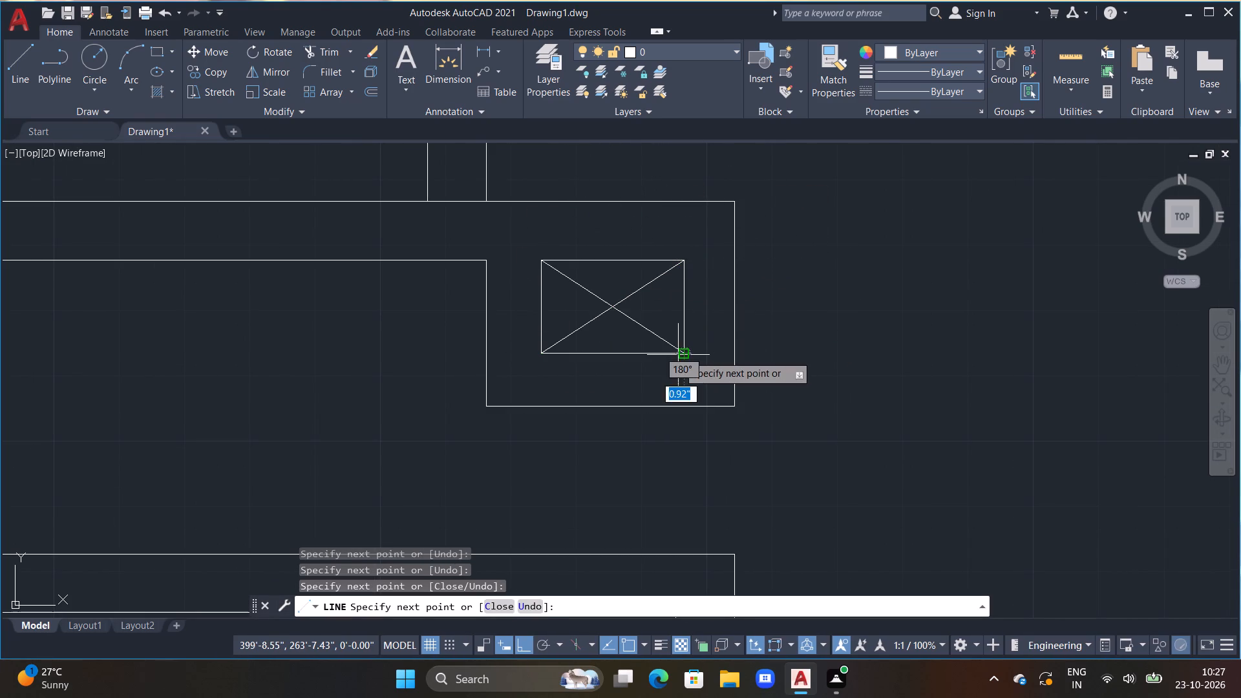
key(Escape)
Trim away the easternmost double-line partition between the top wall and the lower horizontal wall of the northern row.
scroll(692, 361, down, 3)
scroll(644, 395, down, 2)
middle_drag(590, 352, 589, 323)
scroll(573, 331, up, 1)
middle_drag(630, 346, 570, 278)
scroll(566, 280, up, 1)
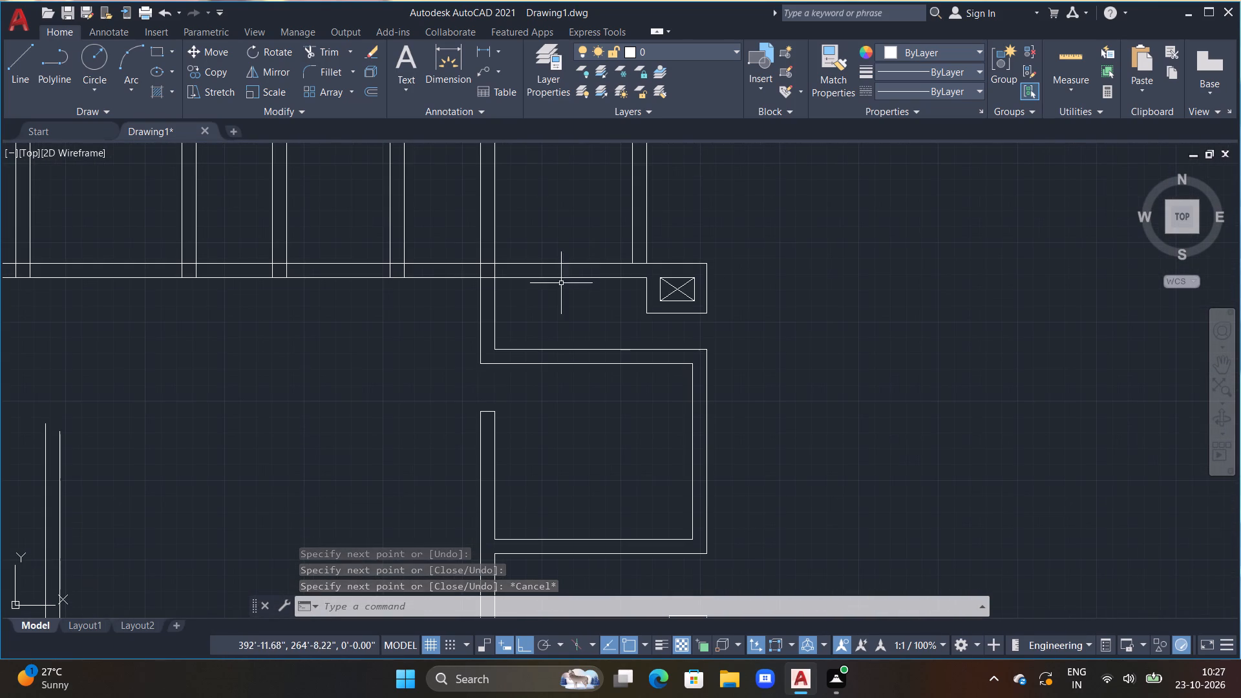
middle_drag(528, 235, 540, 297)
scroll(548, 286, down, 1)
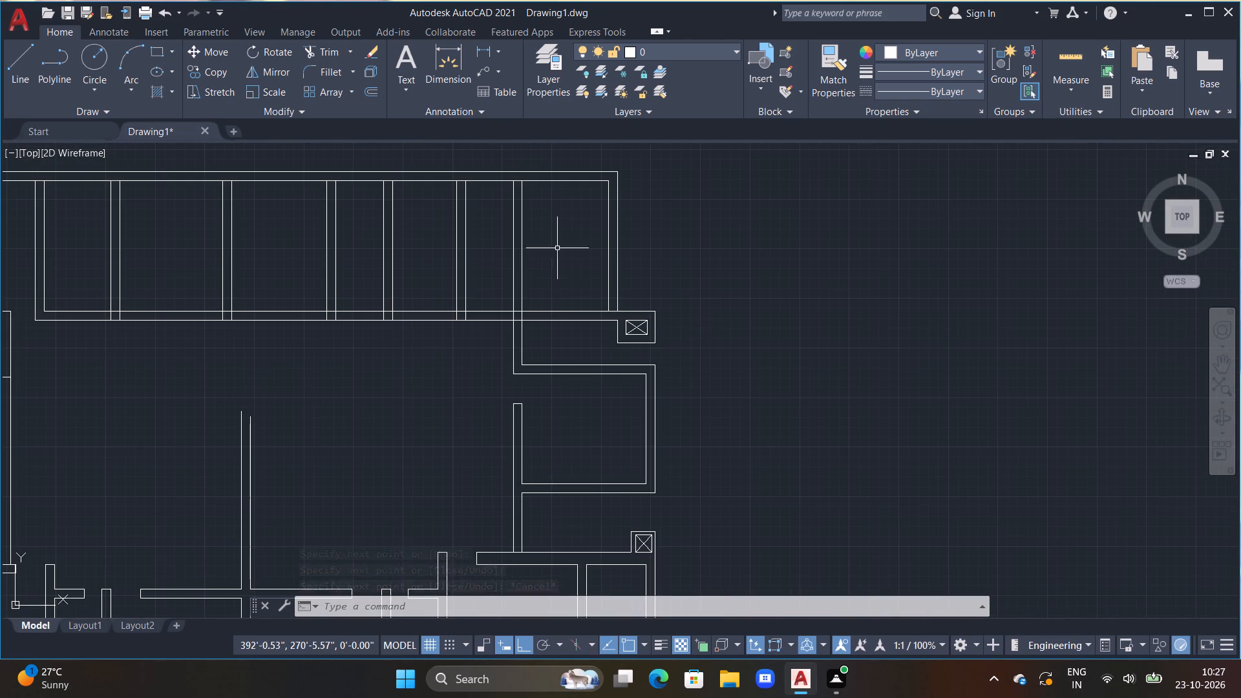
middle_drag(558, 244, 565, 259)
text(TR)
key(space)
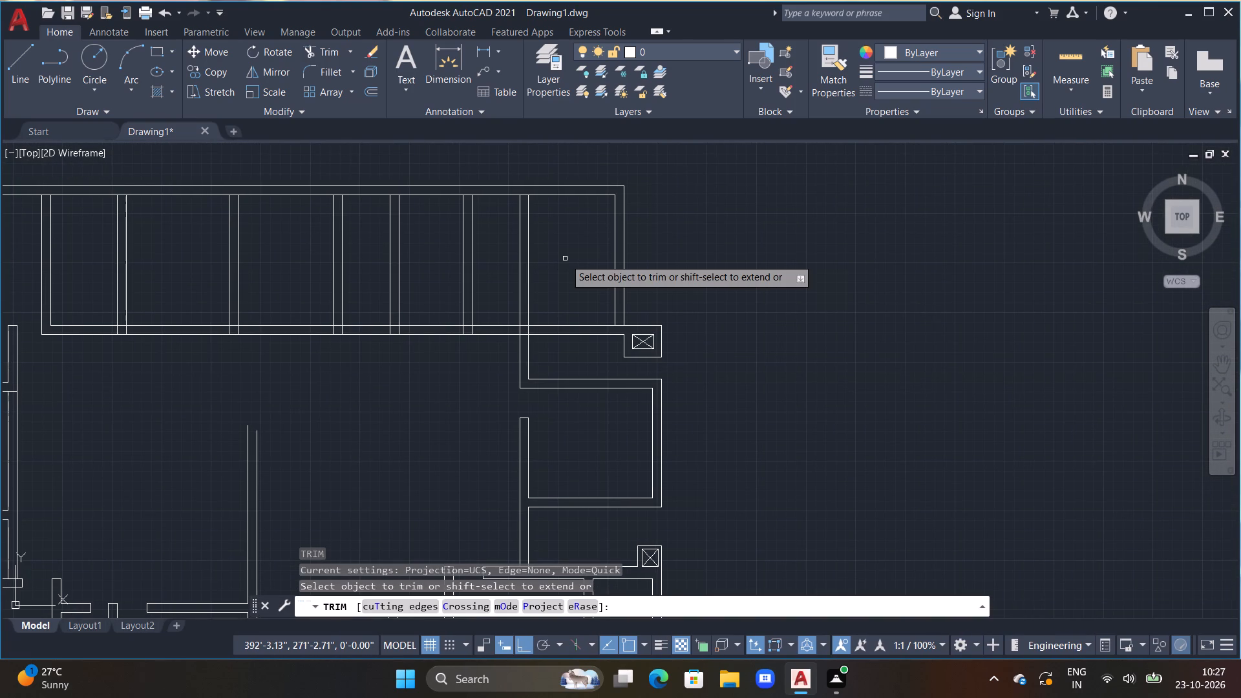
drag(557, 260, 546, 262)
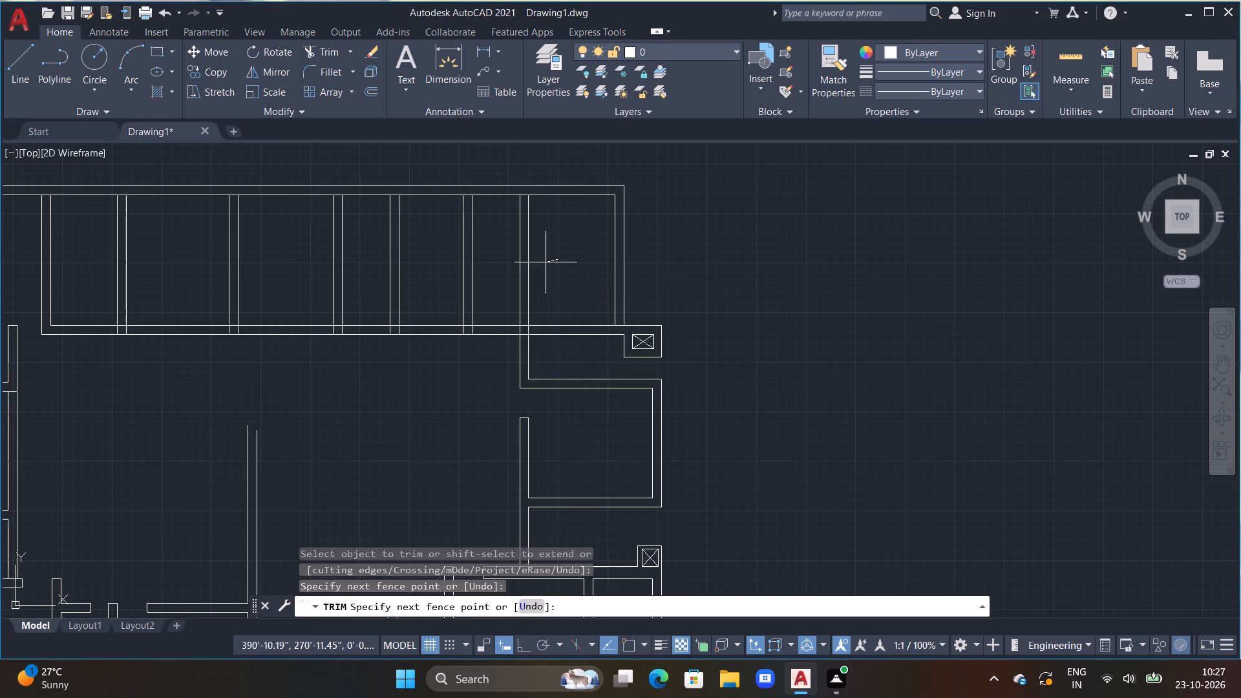
drag(546, 262, 518, 266)
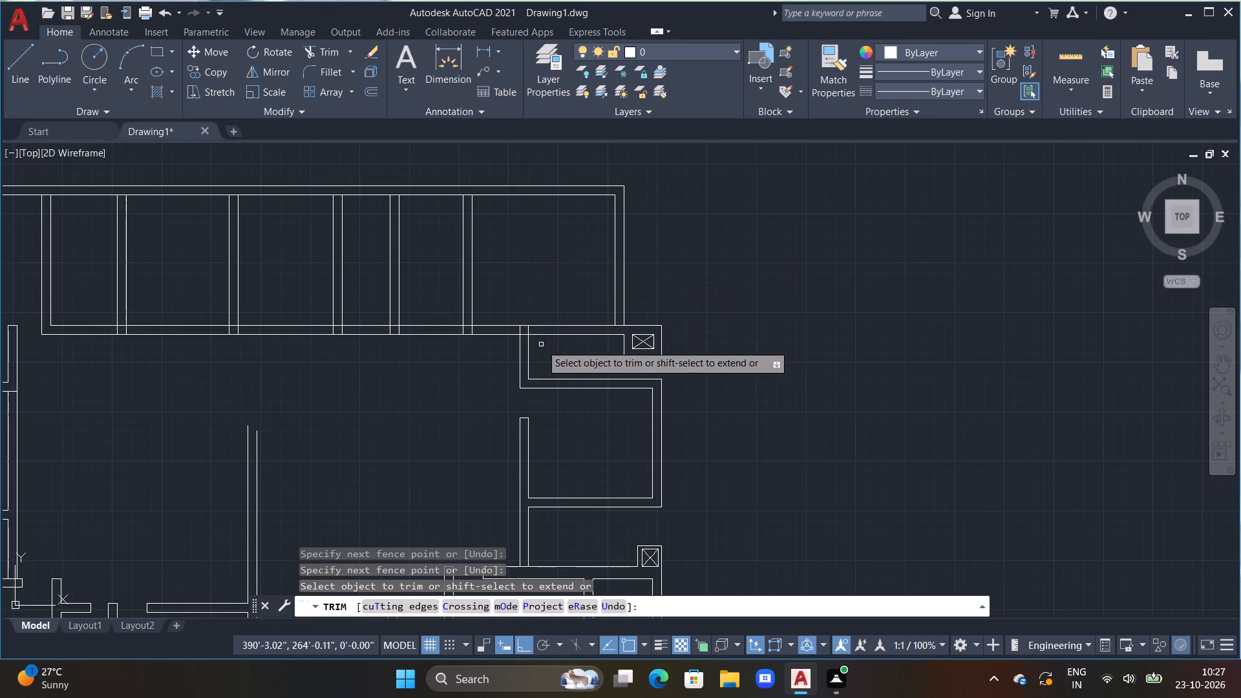
middle_drag(547, 350, 577, 336)
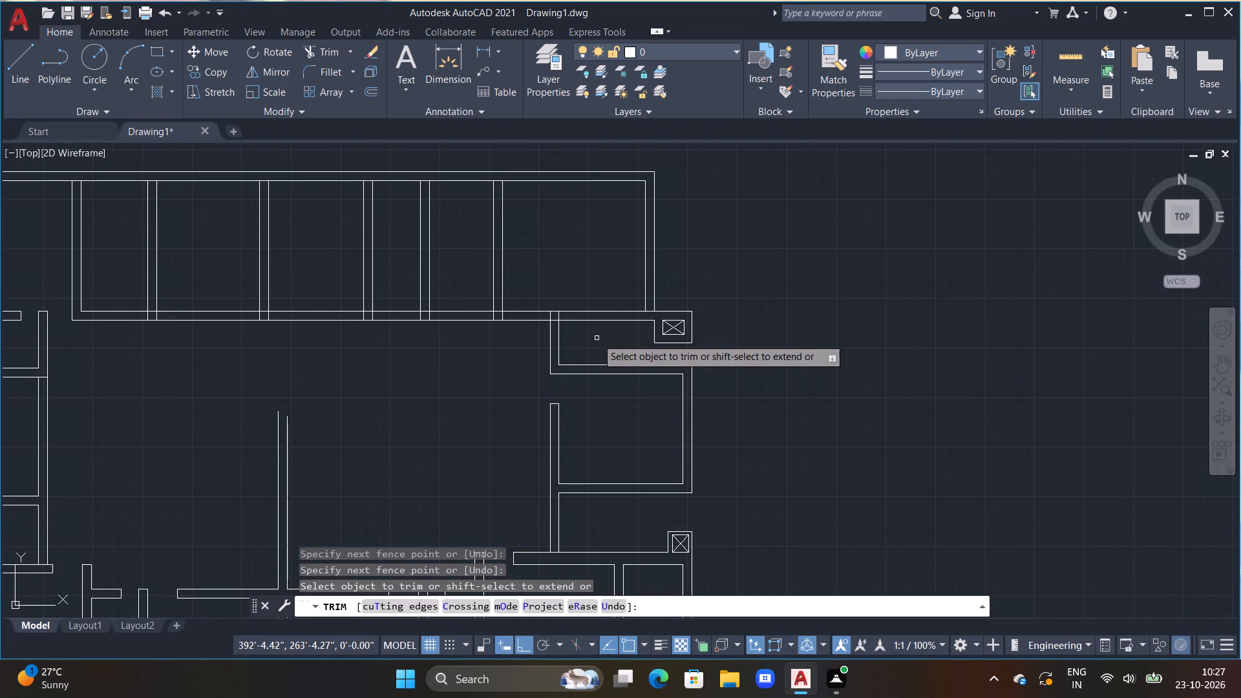
key(Escape)
key(Escape)
key(Escape)
key(Escape)
key(Escape)
key(Escape)
key(Escape)
key(Escape)
key(Escape)
key(Escape)
key(Escape)
key(Escape)
Offset the east line of the short vertical wall just west of the northeast box 1'6" to the east.
text(OFF)
key(space)
text(1'6")
key(Return)
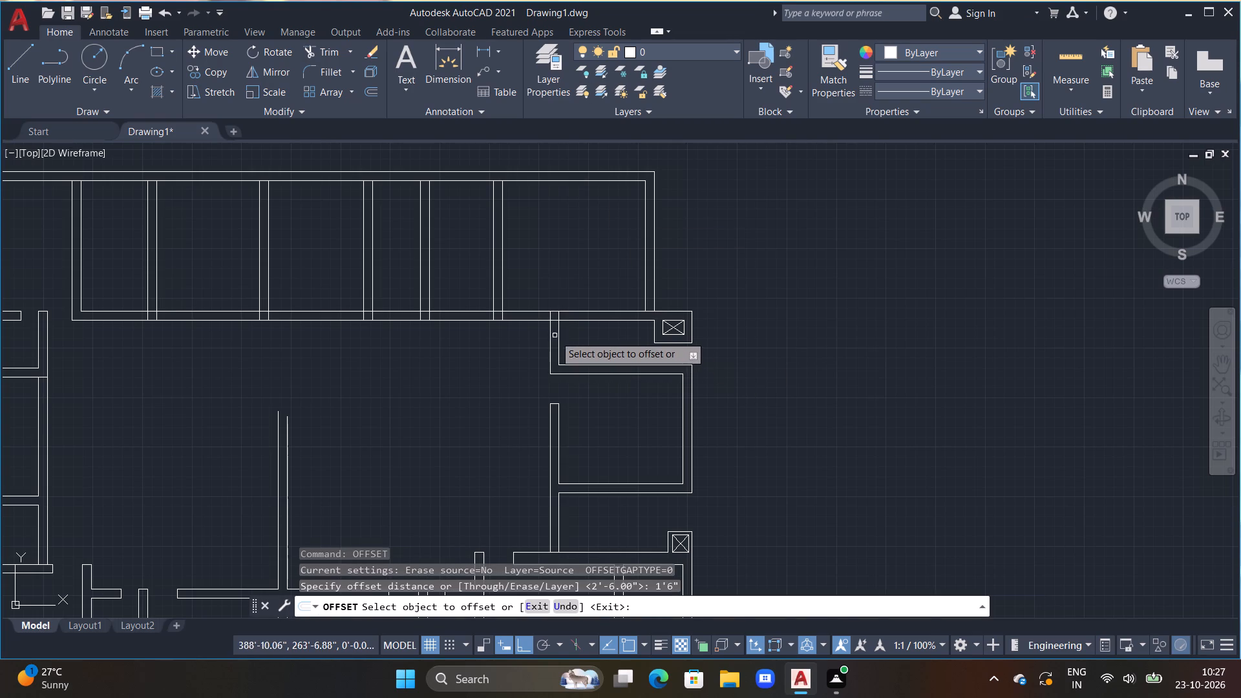
drag(558, 337, 566, 339)
click(595, 340)
key(Escape)
key(Escape)
key(Escape)
key(Escape)
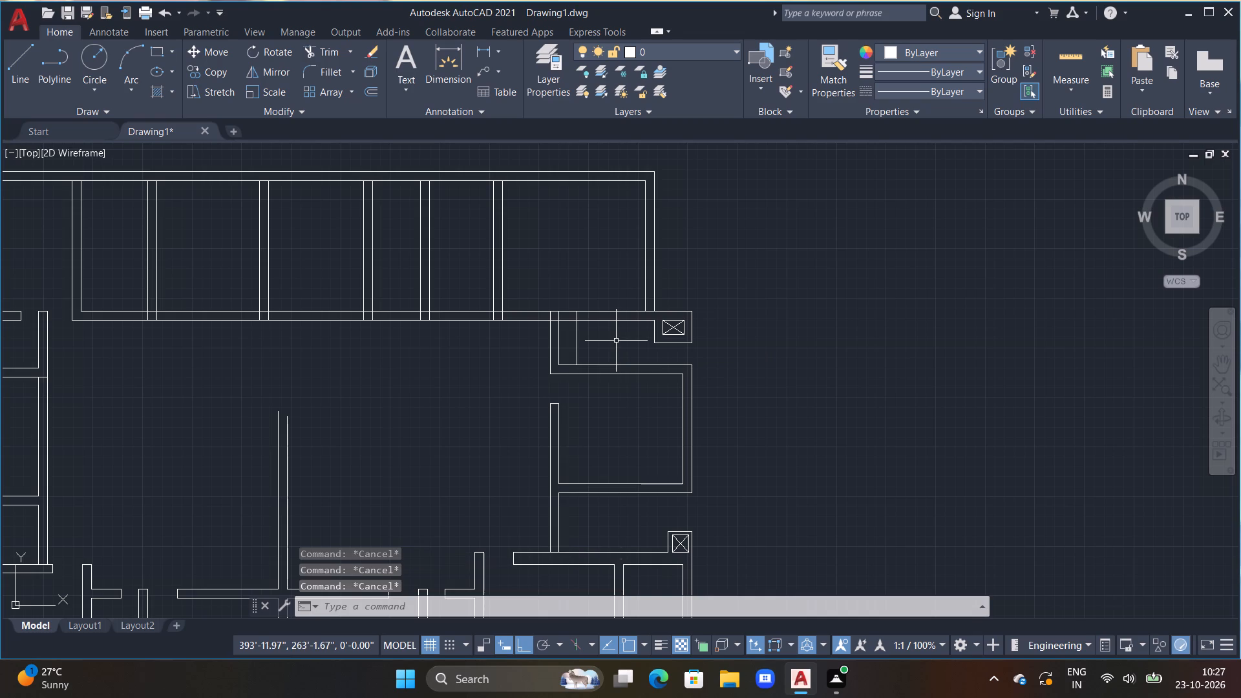
Trim both horizontal wall lines between the short vertical wall and its 1'6" offset, and remove the offset line's remainder below.
key(t)
text(R)
key(space)
drag(568, 299, 582, 342)
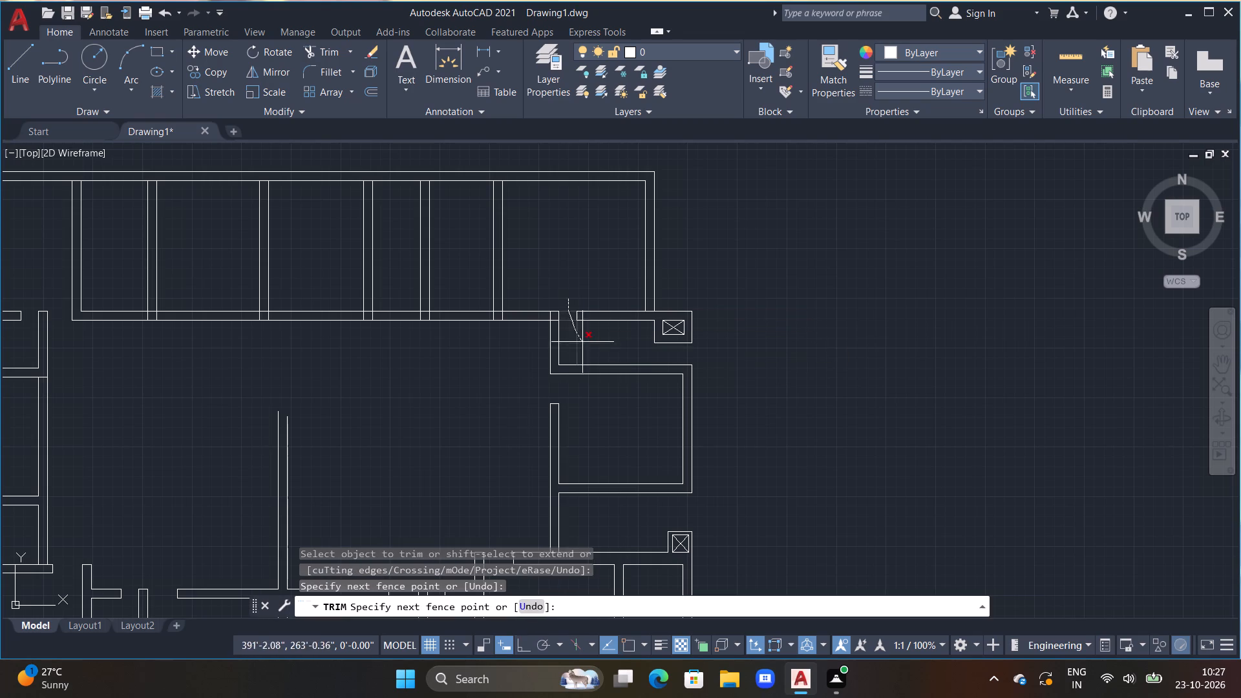
drag(582, 342, 605, 348)
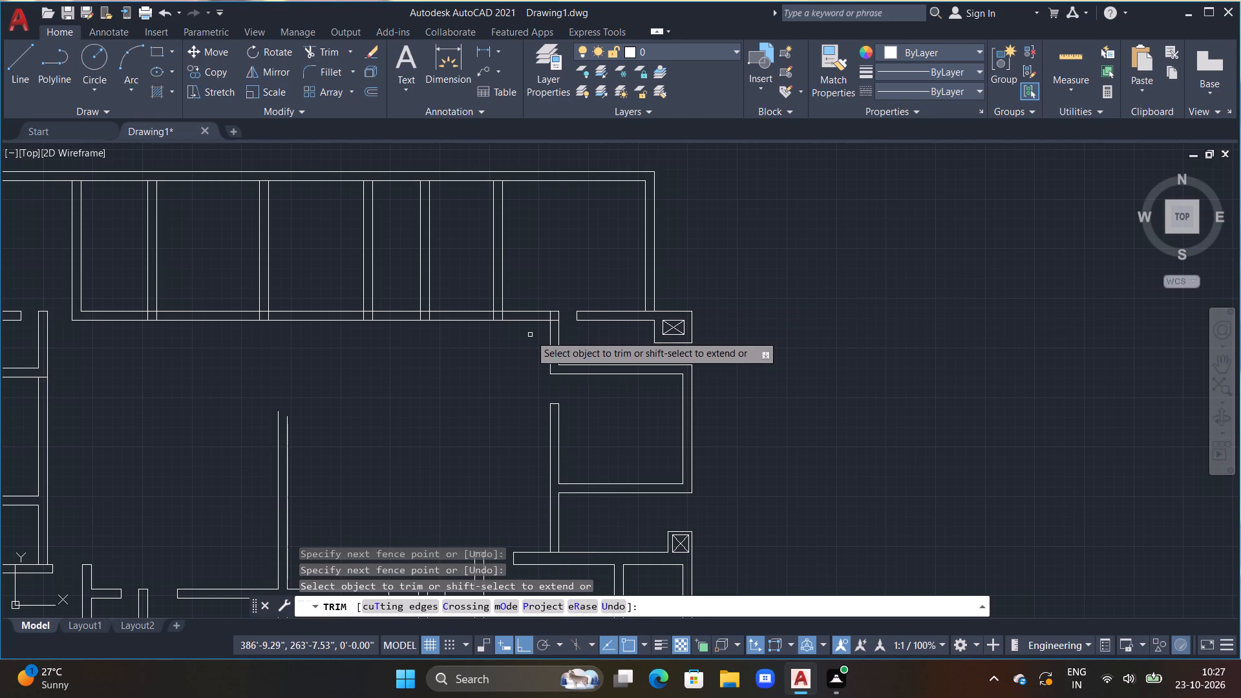
Trim the horizontal wall between the short vertical wall and the next partition west, plus the line crossing the short wall's end.
drag(530, 335, 535, 282)
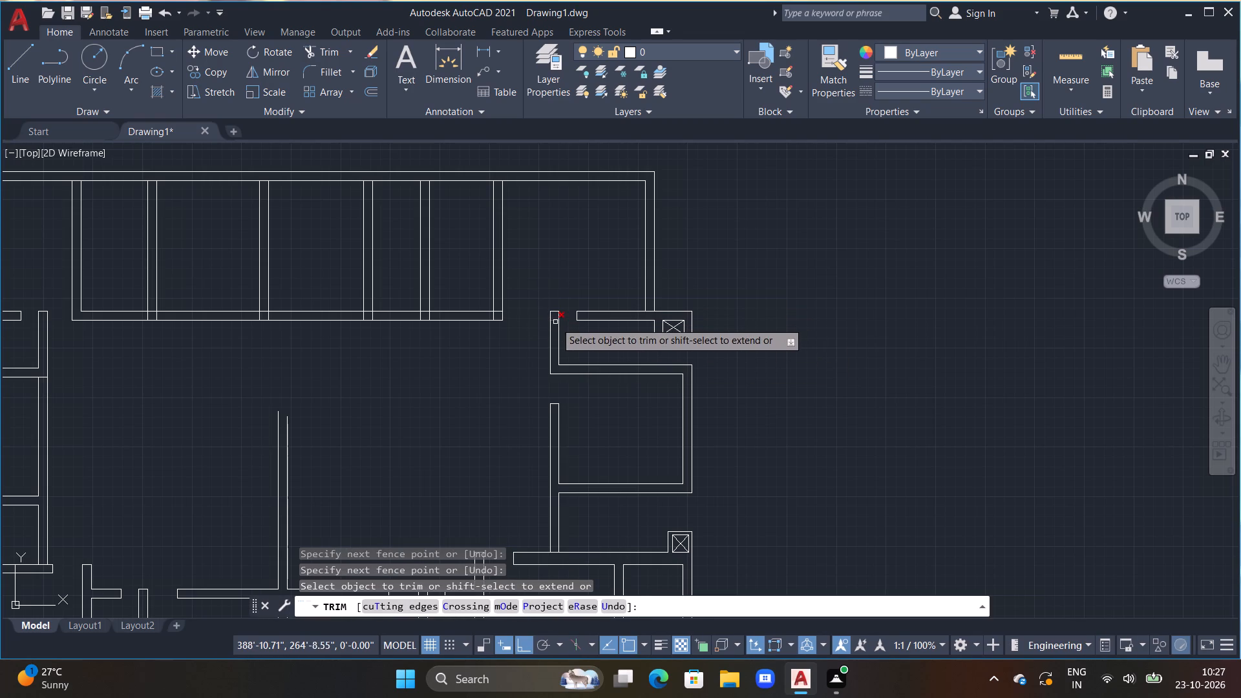
click(555, 321)
scroll(578, 328, up, 4)
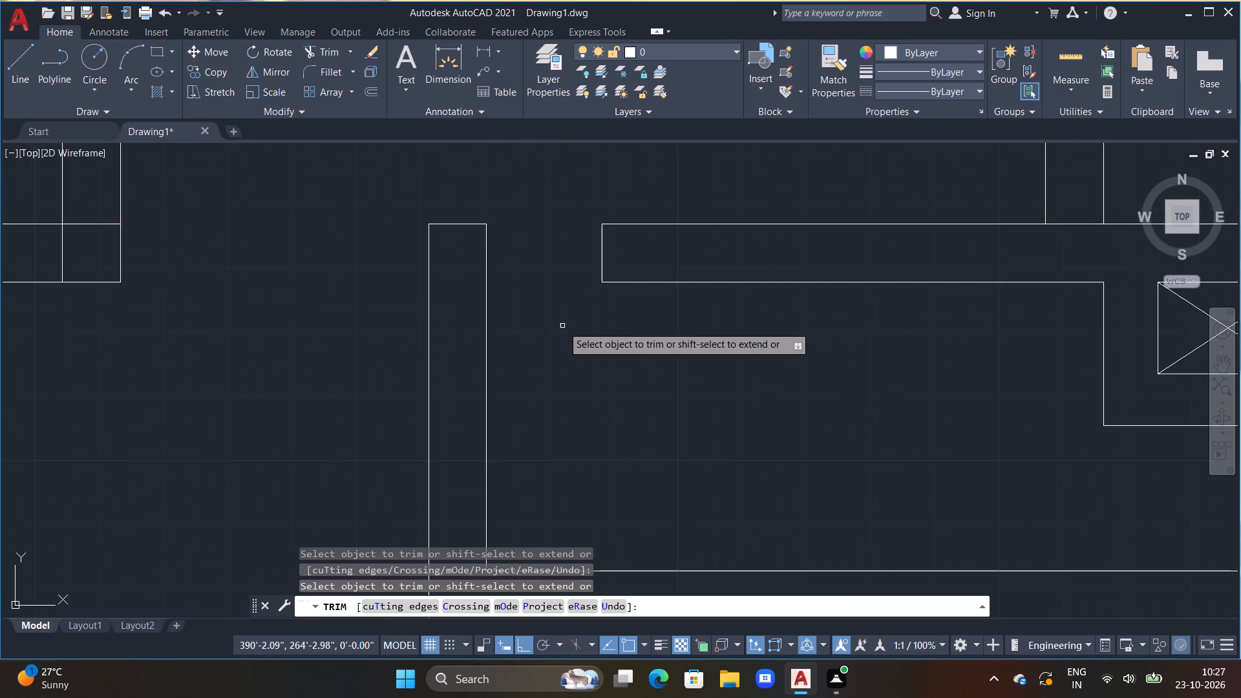
Trim the top wall's inner line between the two lines of the easternmost remaining partition.
scroll(562, 326, down, 3)
middle_drag(560, 238, 604, 321)
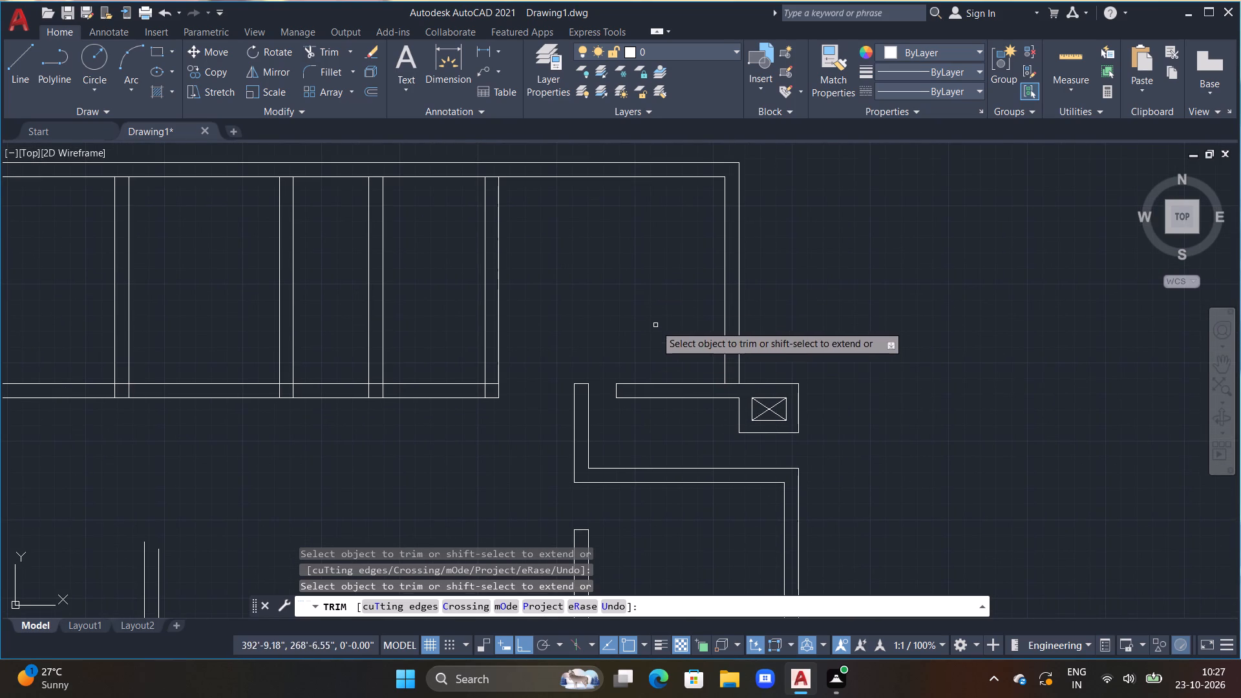
middle_drag(573, 284, 620, 351)
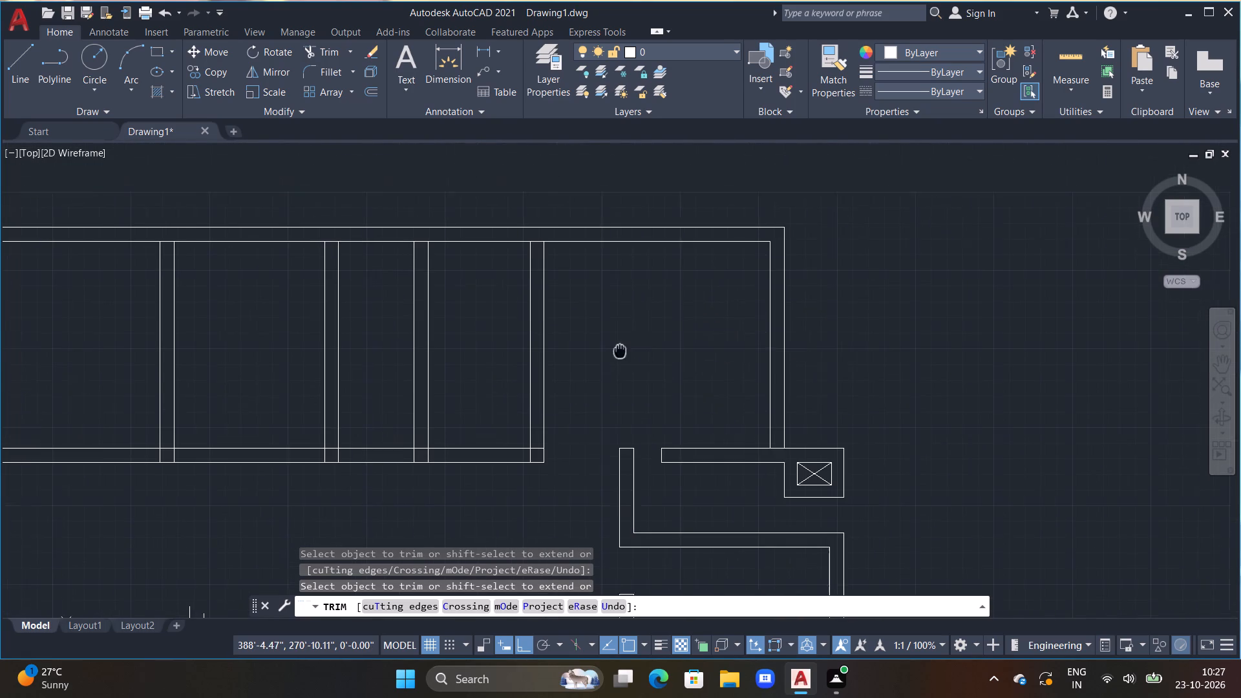
middle_drag(620, 351, 620, 352)
scroll(519, 242, up, 2)
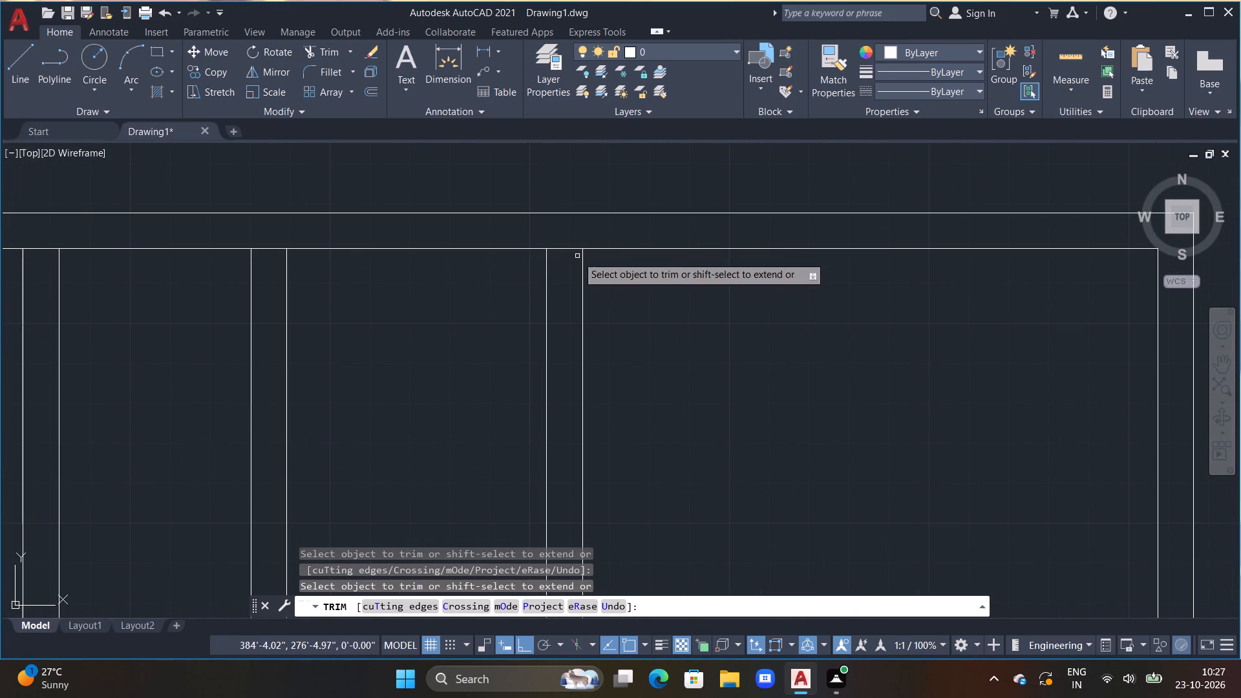
click(563, 249)
scroll(567, 301, down, 3)
middle_drag(634, 333, 658, 253)
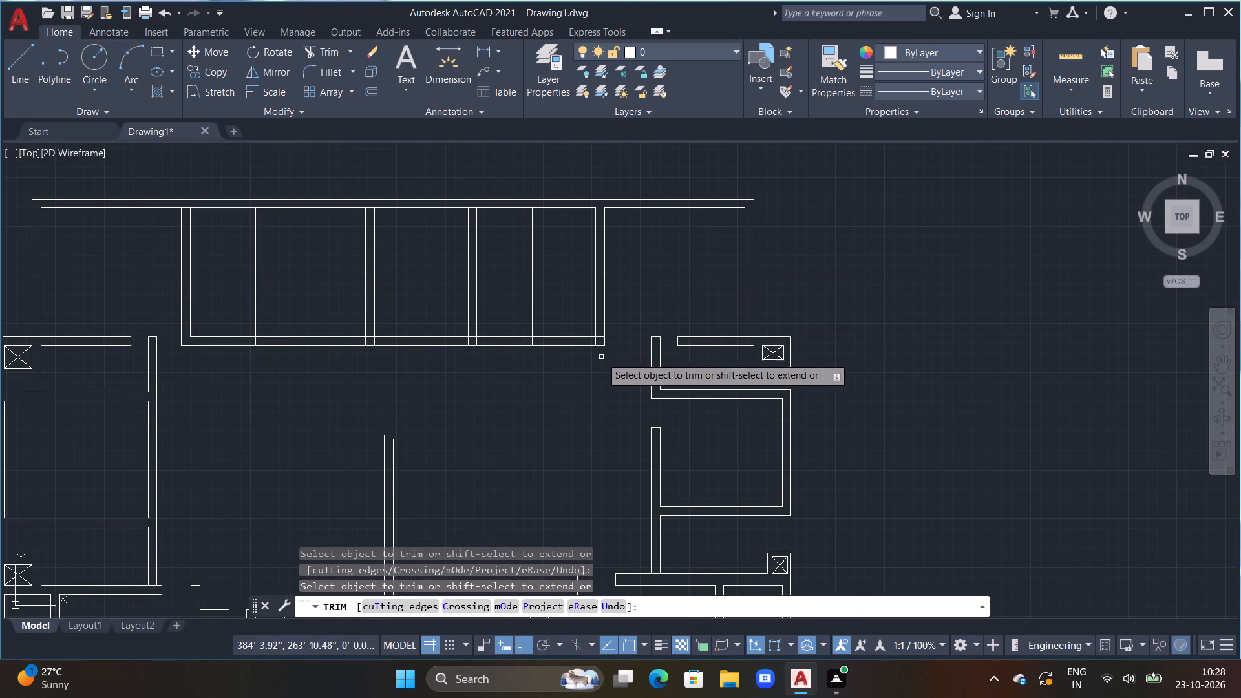
middle_drag(596, 381, 607, 402)
middle_drag(605, 397, 602, 379)
key(Escape)
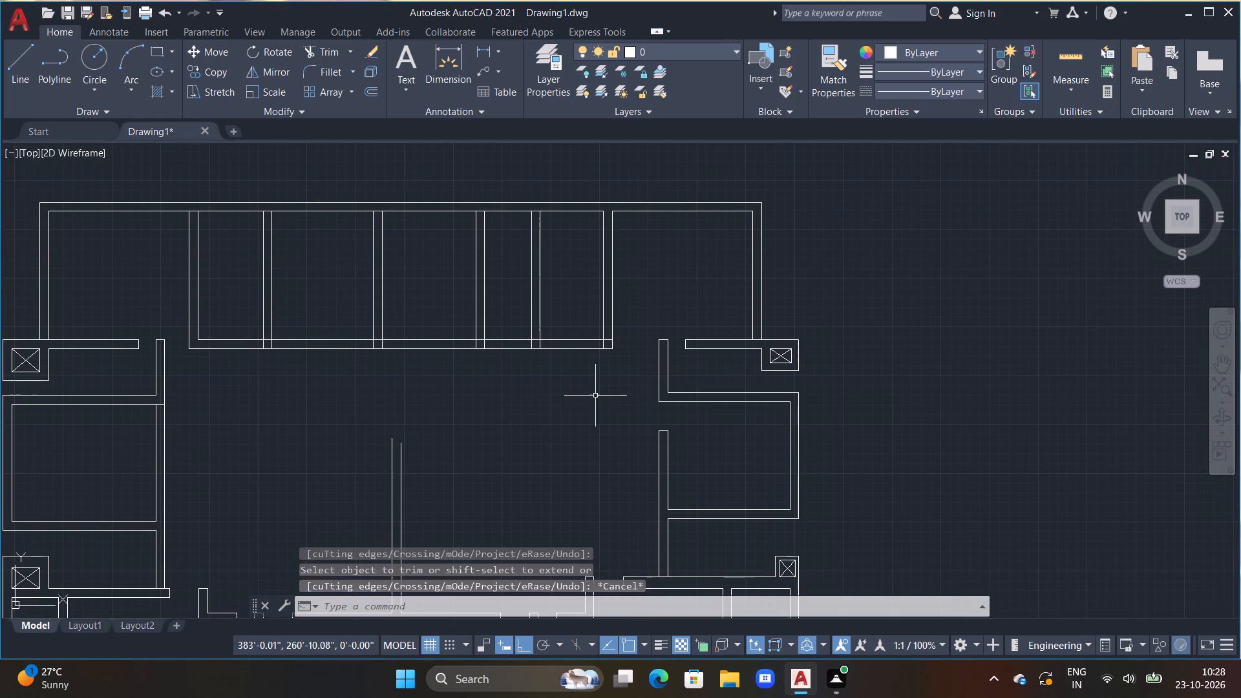
key(Escape)
key(Escape)
Trim the lower horizontal wall out of the two easternmost bays between the last three partitions of the northern row.
scroll(578, 354, up, 1)
scroll(578, 357, down, 1)
middle_drag(578, 363, 591, 384)
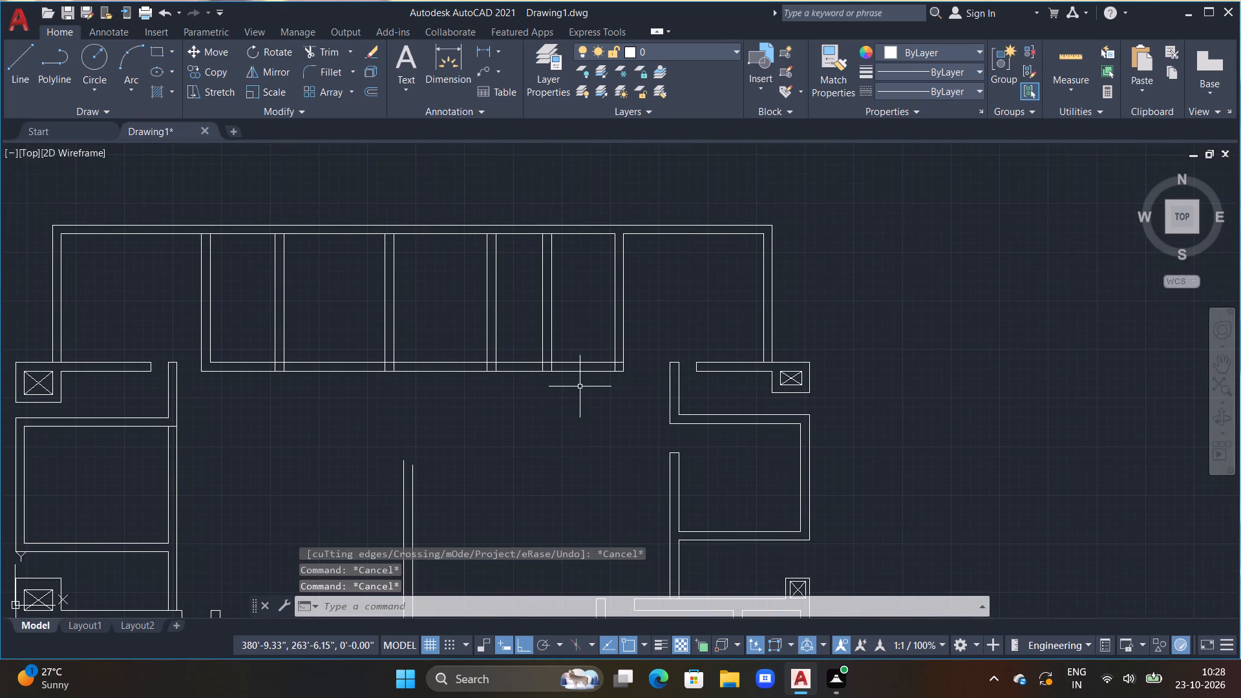
scroll(596, 373, down, 1)
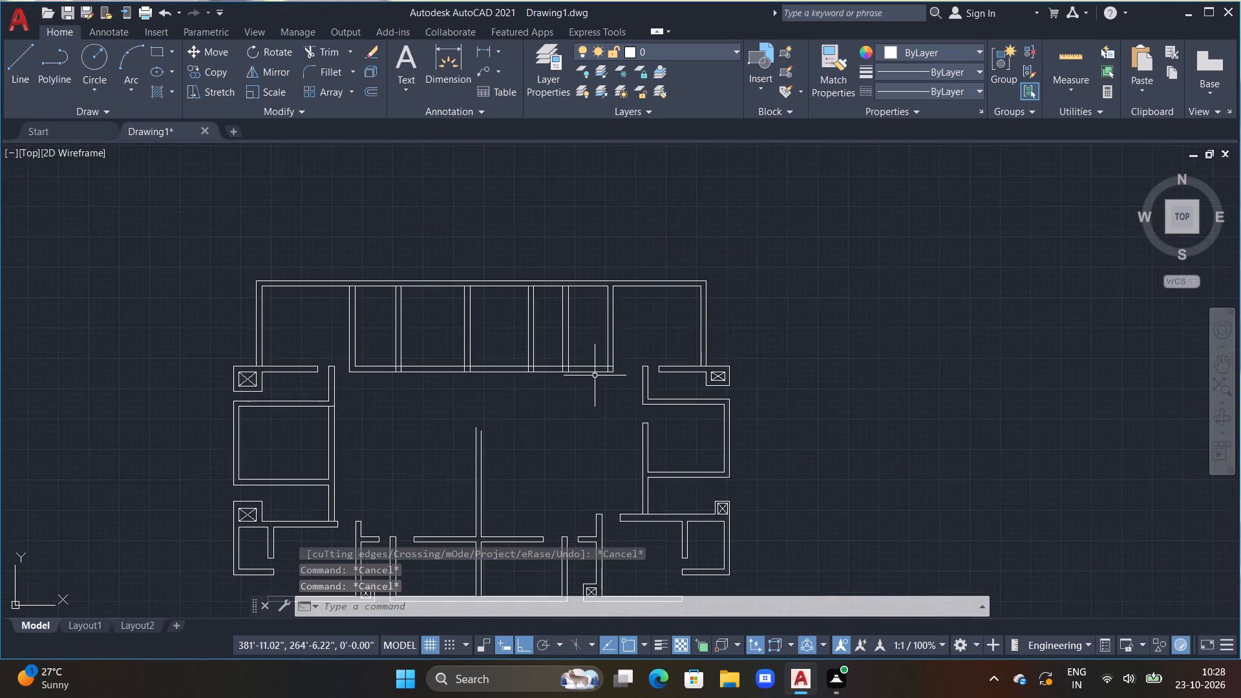
scroll(595, 375, down, 2)
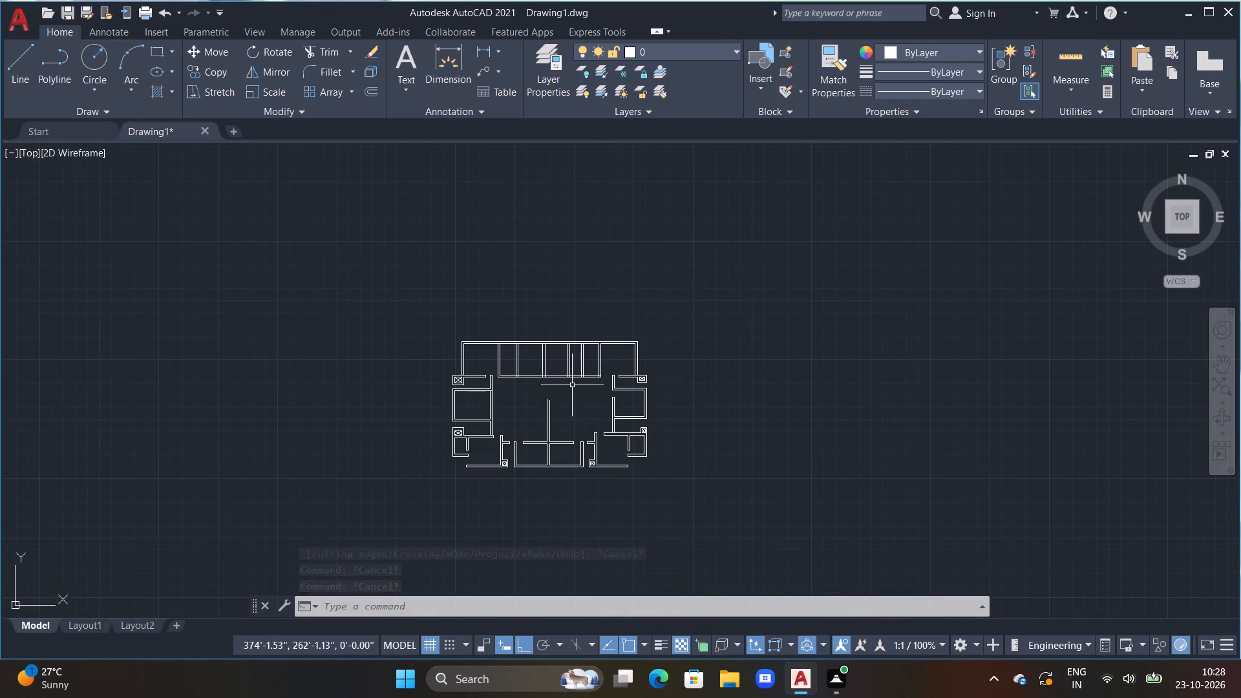
scroll(577, 379, up, 4)
middle_drag(579, 359, 595, 391)
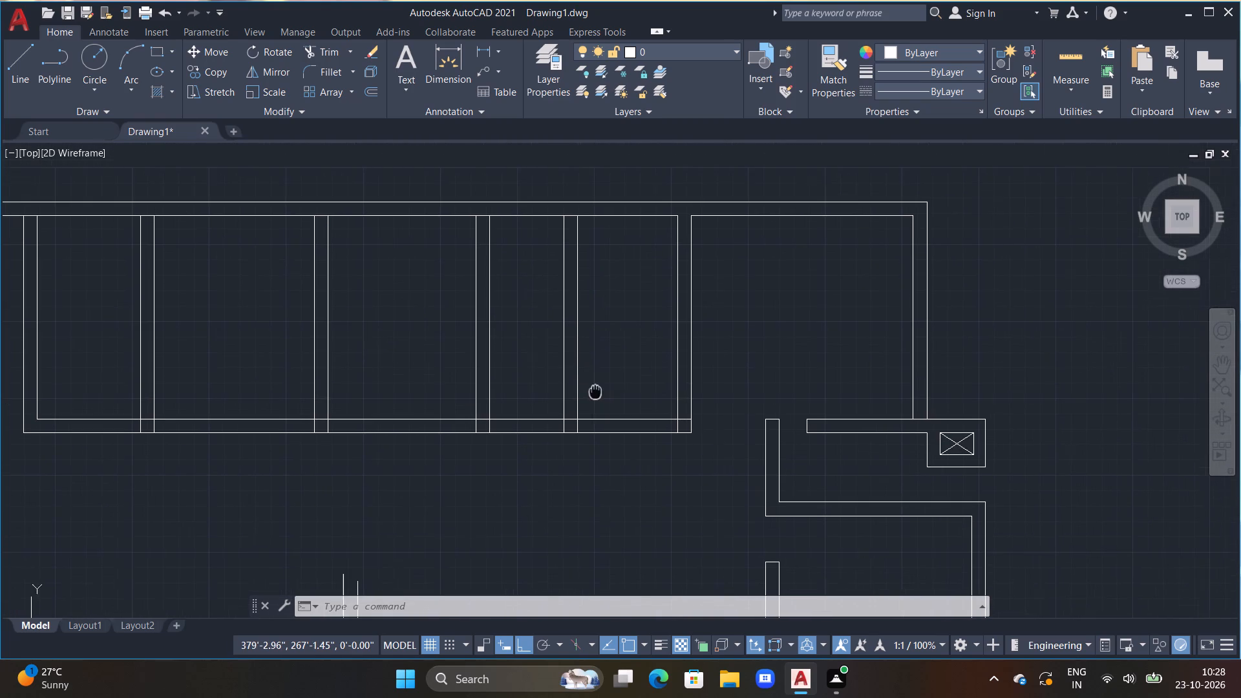
middle_drag(595, 391, 596, 391)
key(t)
text(R)
key(space)
drag(604, 376, 609, 428)
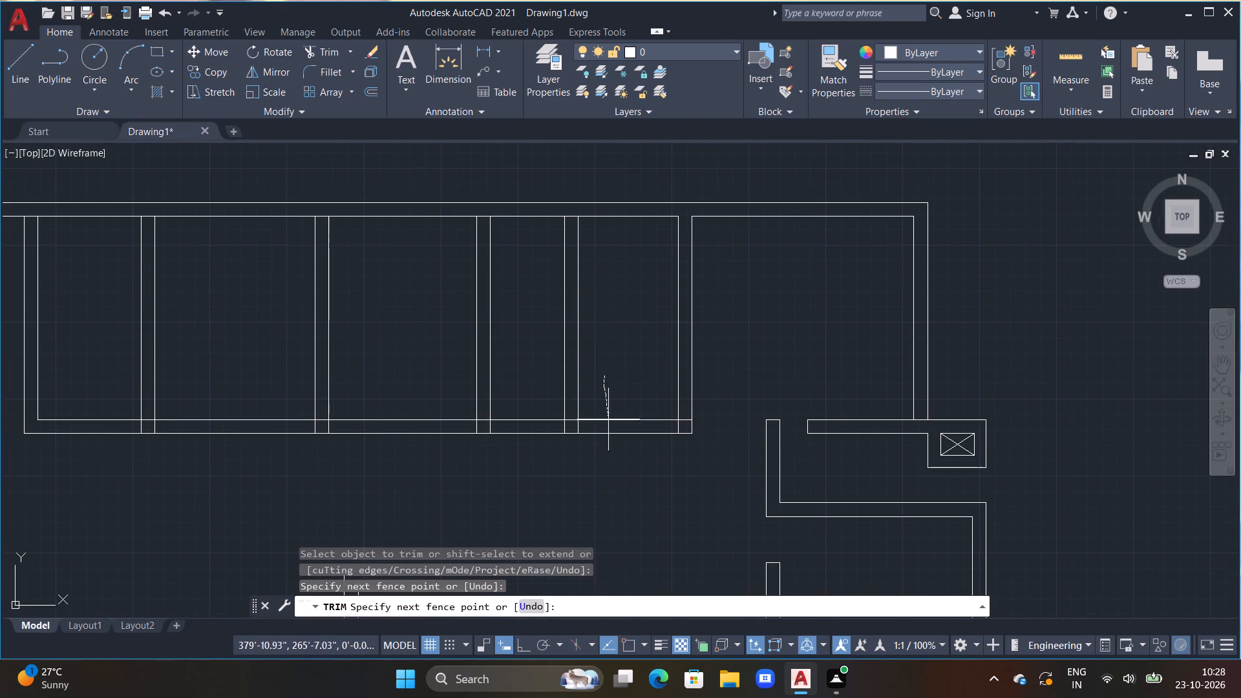
drag(609, 428, 593, 479)
drag(525, 403, 531, 461)
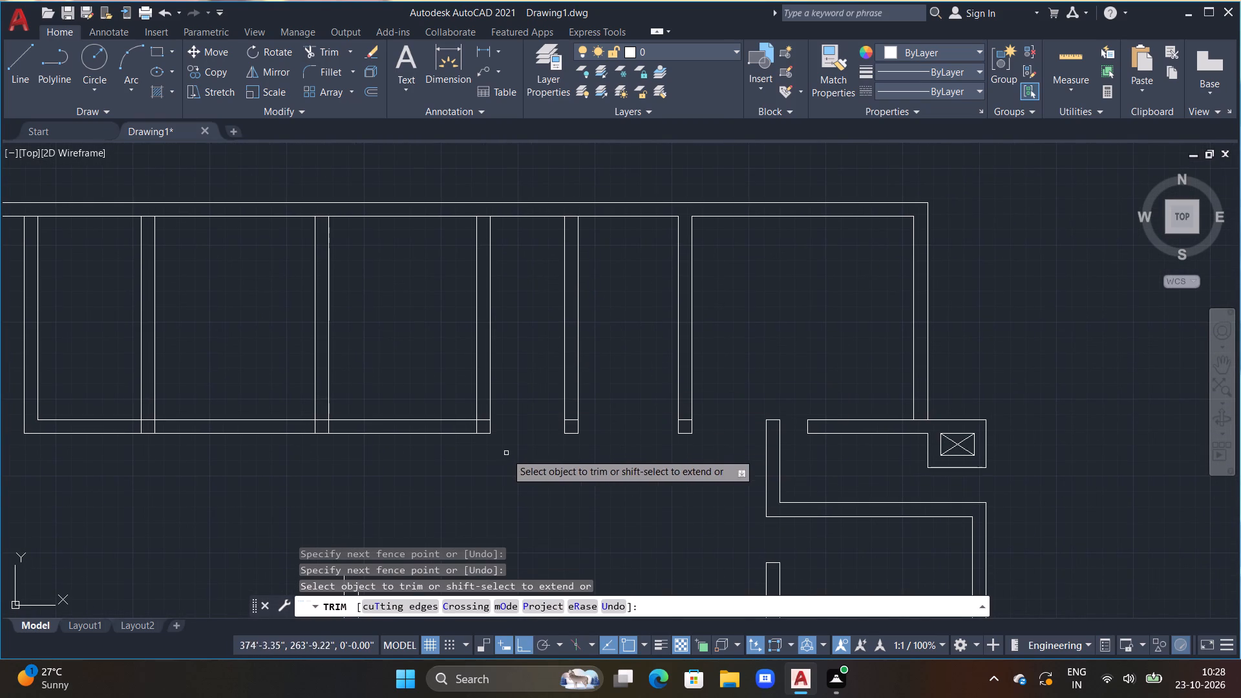
Trim the short inner lines crossing the lower ends of the three easternmost partitions.
scroll(527, 454, down, 1)
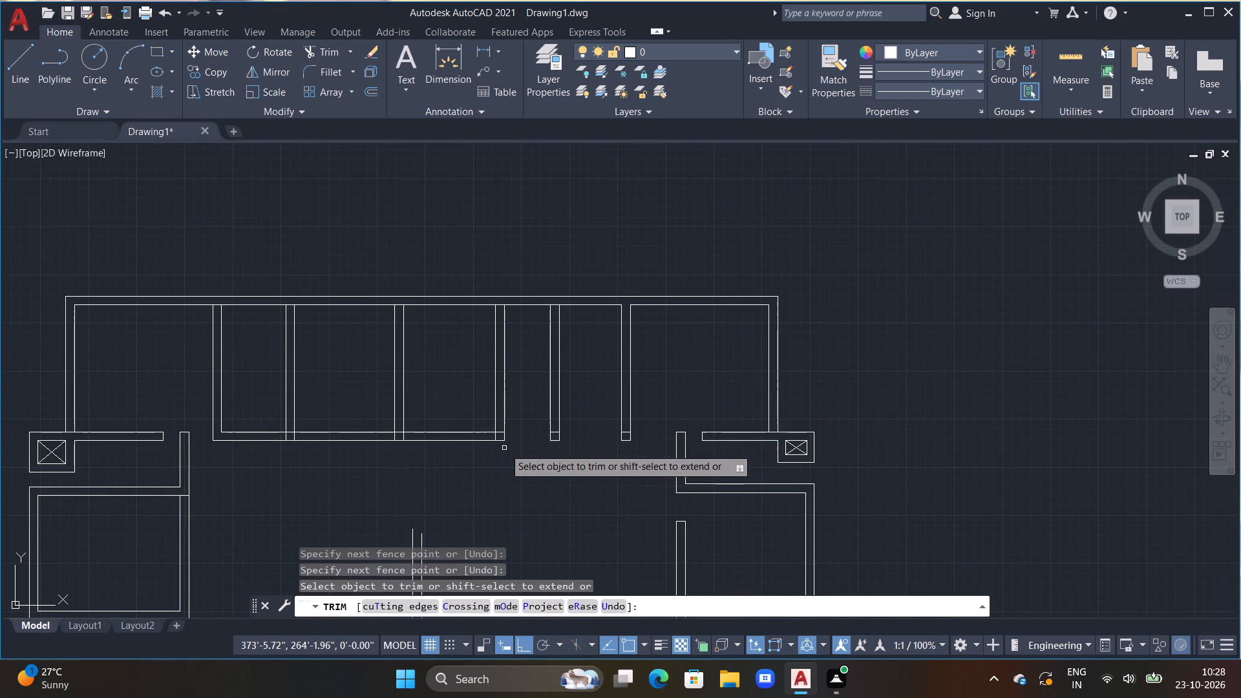
scroll(530, 436, up, 2)
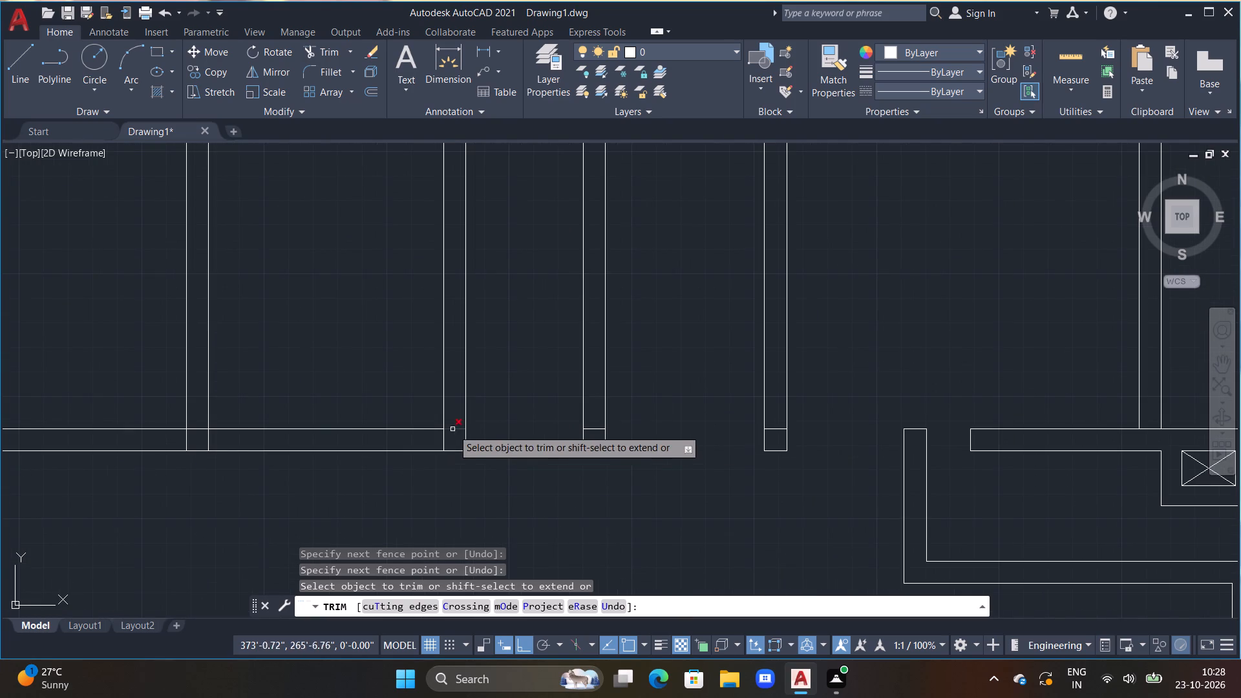
click(454, 428)
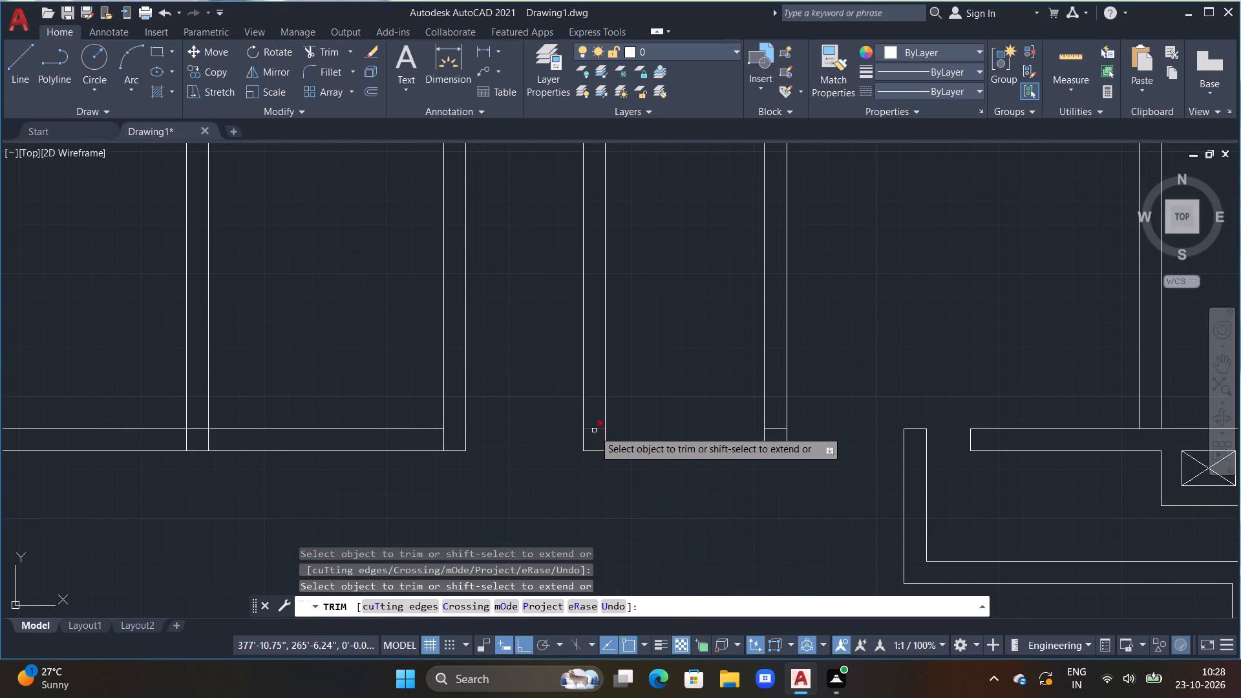
click(594, 430)
click(779, 431)
scroll(690, 405, down, 2)
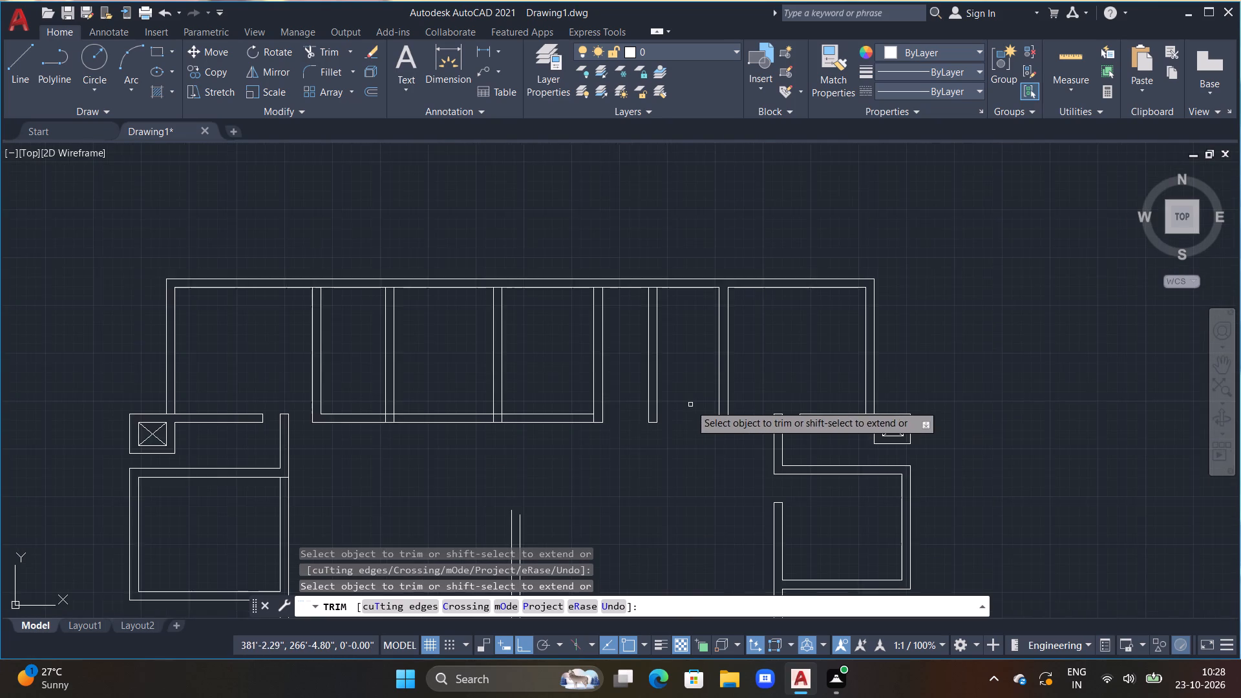
middle_drag(690, 405, 661, 479)
key(Escape)
key(Escape)
key(Escape)
key(Escape)
key(Escape)
key(Escape)
key(Escape)
key(Escape)
key(Escape)
Offset the top wall's inner line 8' south, across the partitions of the northern row.
text(OFF)
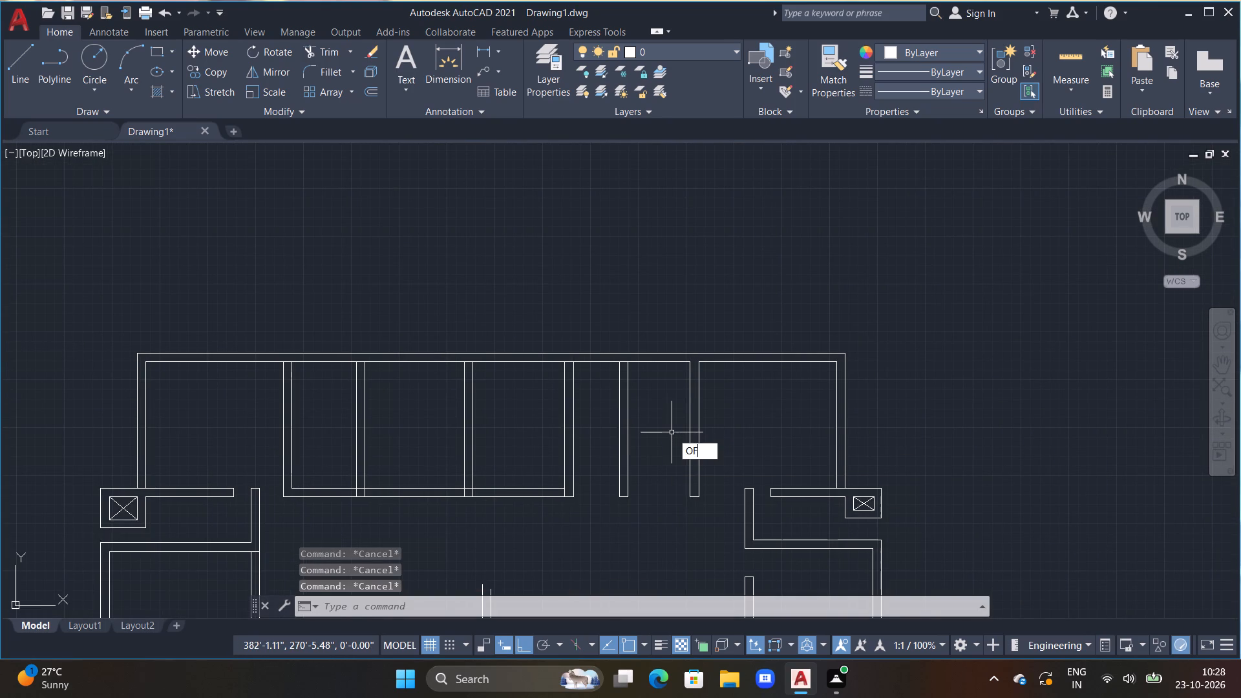
key(space)
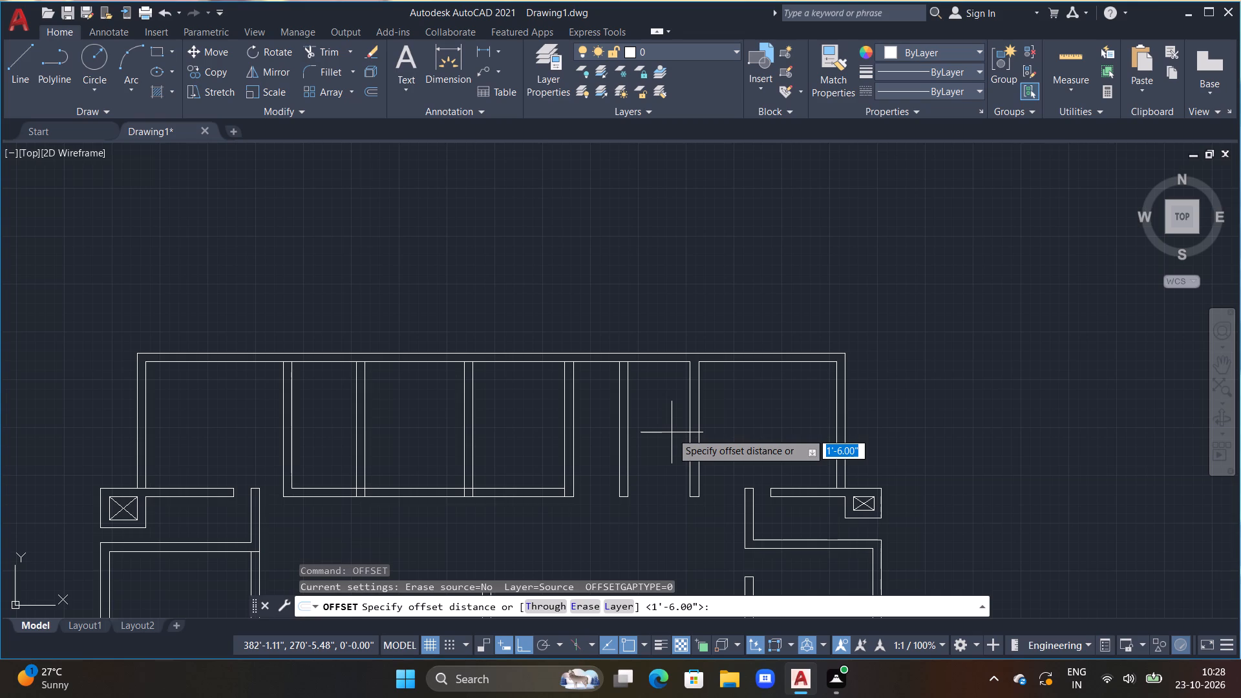
text(8')
key(Return)
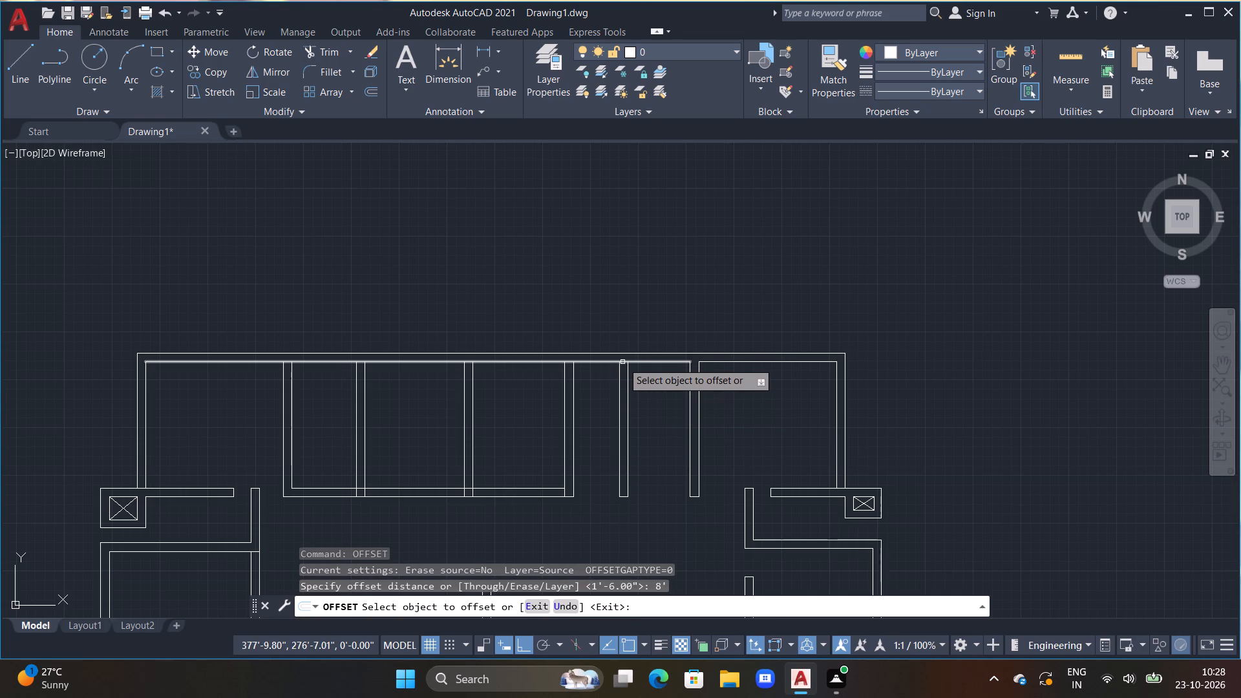
click(641, 363)
click(660, 438)
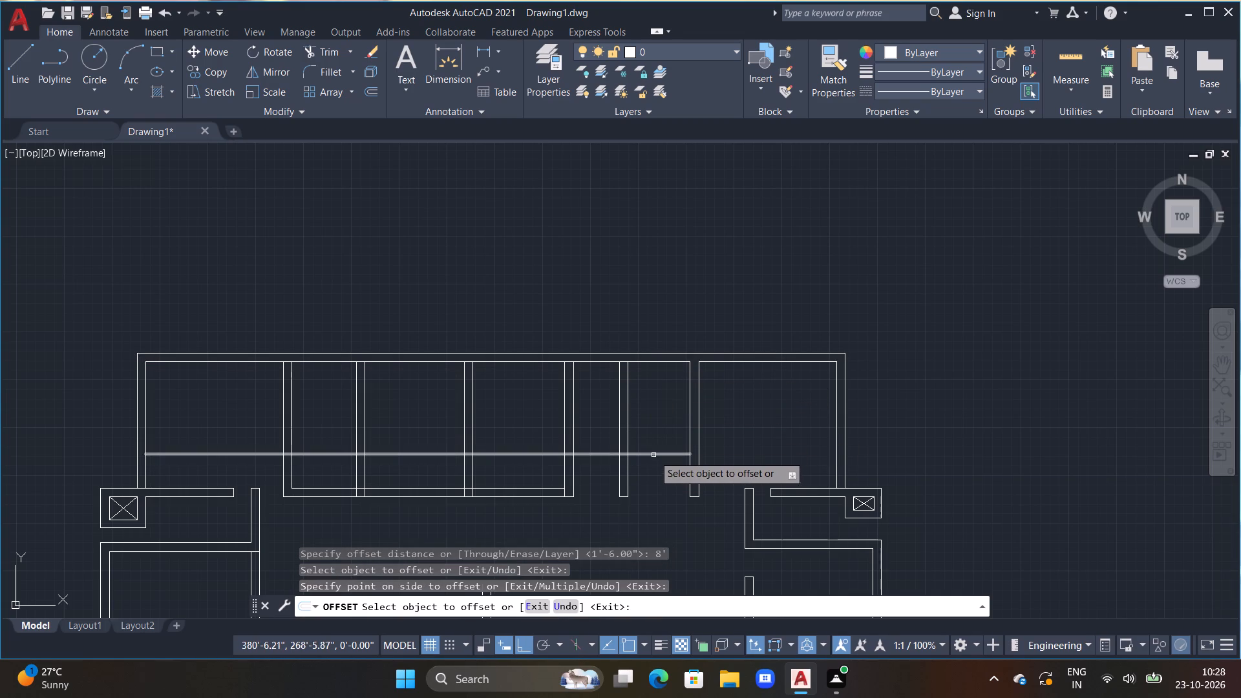
Offset the newly created horizontal line 9" north to form a double-line wall across the northern row.
click(653, 455)
text(9")
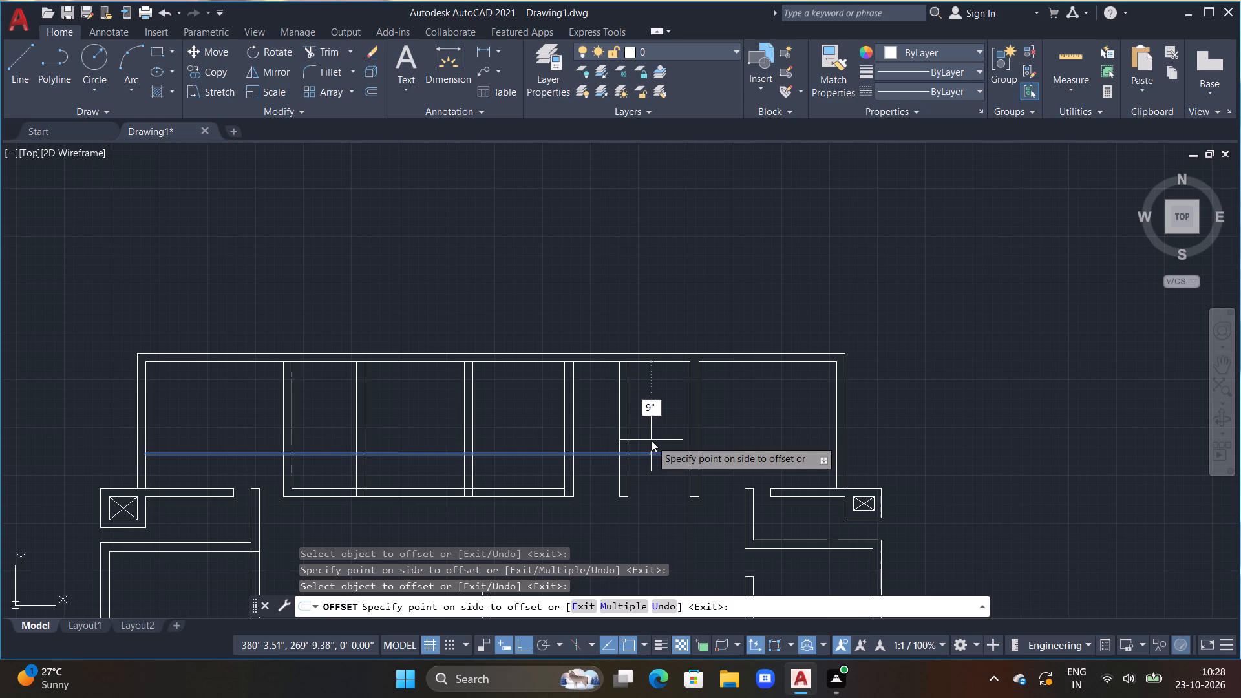
key(Return)
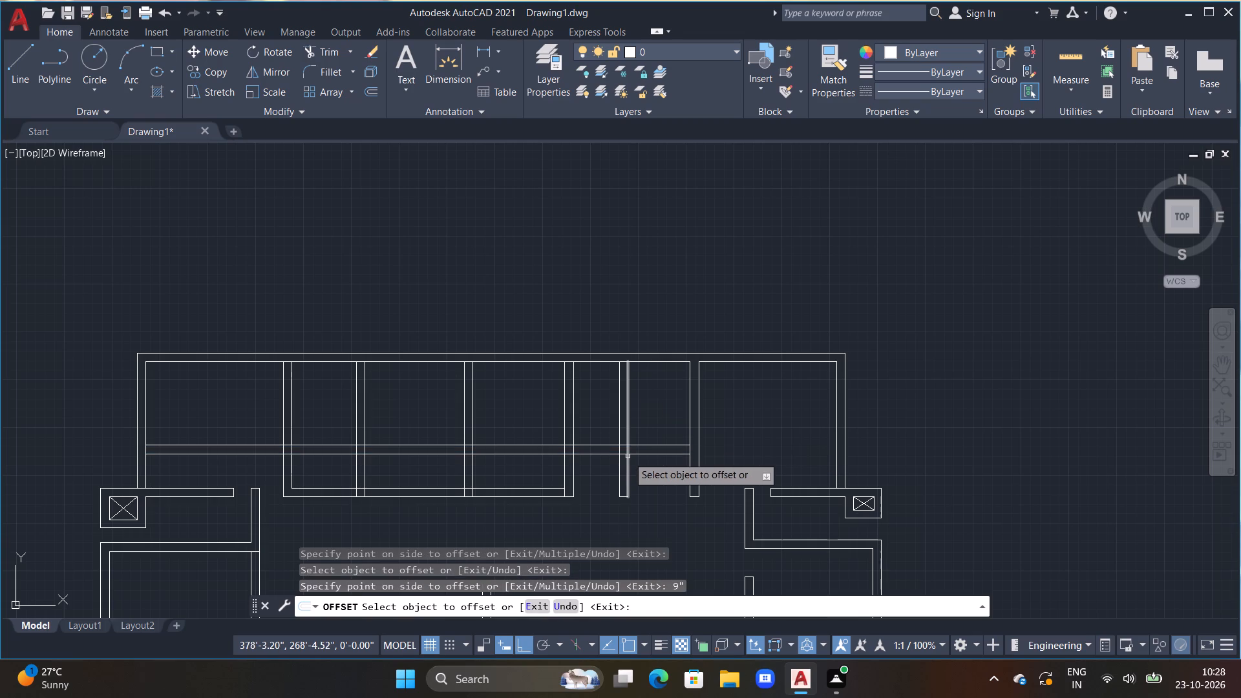
key(Escape)
key(Escape)
key(Escape)
Trim the second partition from the east below the new 9" wall, and clear the wall's junctions with it and the easternmost partition.
middle_drag(631, 471, 597, 466)
scroll(602, 478, up, 1)
middle_drag(612, 475, 601, 439)
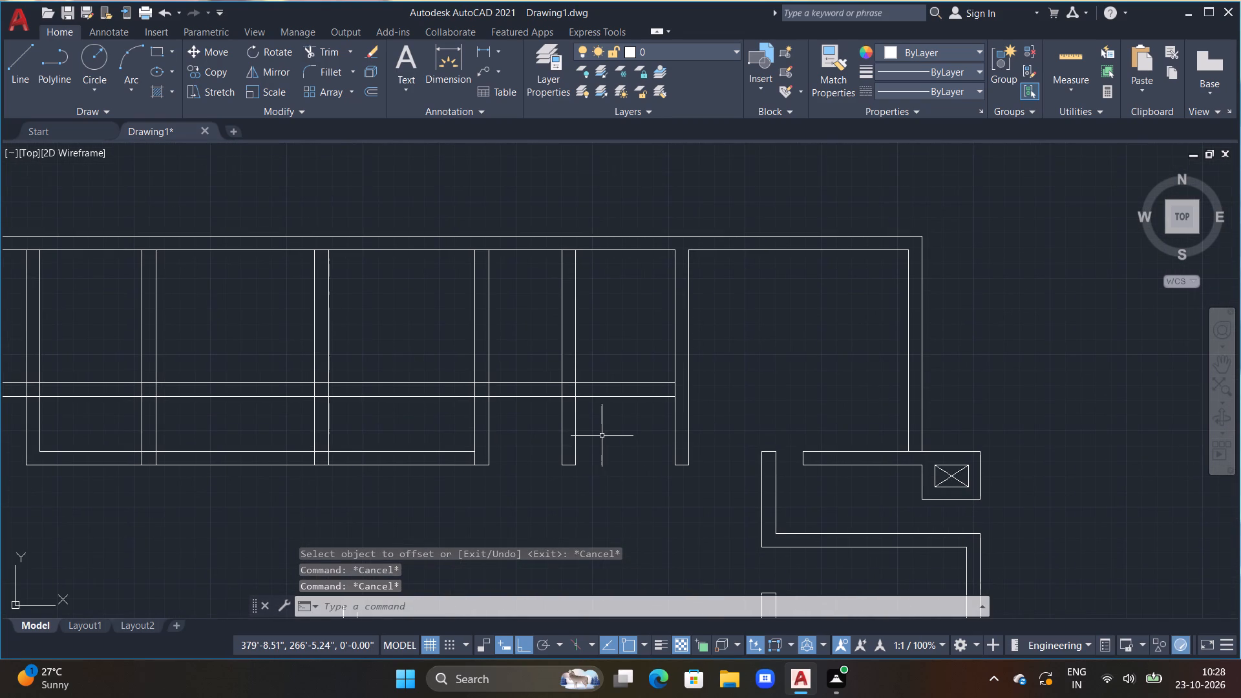
key(t)
key(r)
key(space)
drag(532, 419, 535, 419)
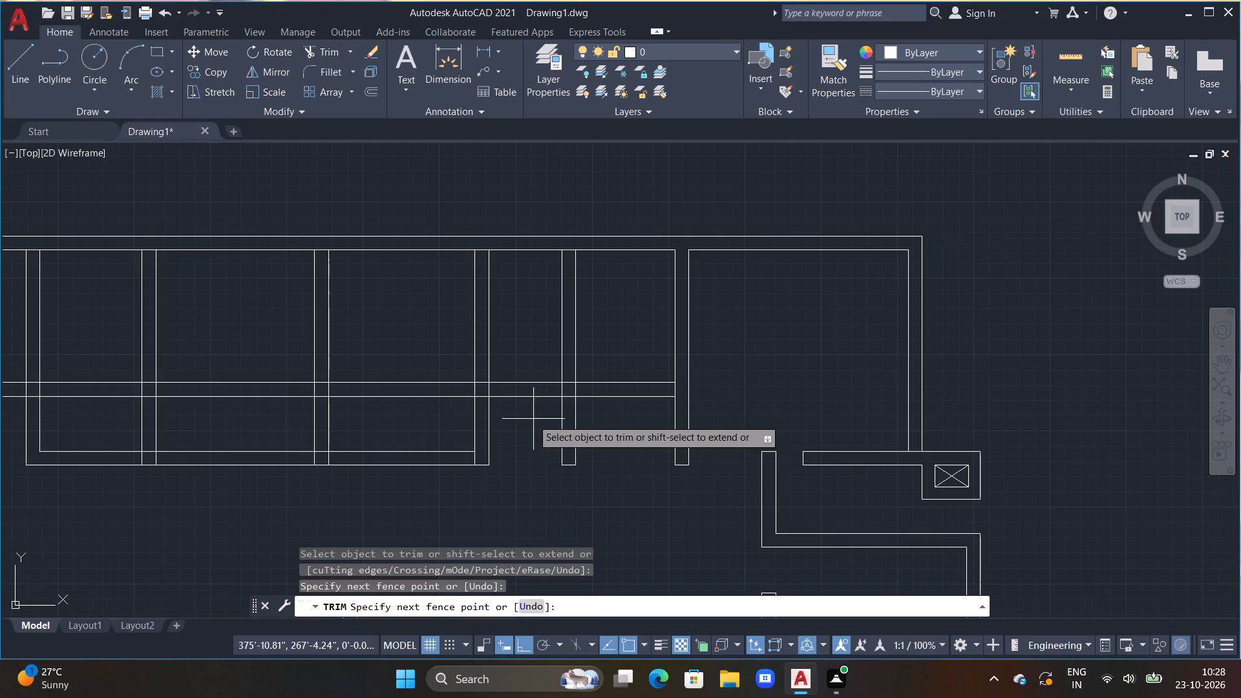
drag(535, 419, 610, 439)
drag(569, 471, 567, 458)
click(565, 468)
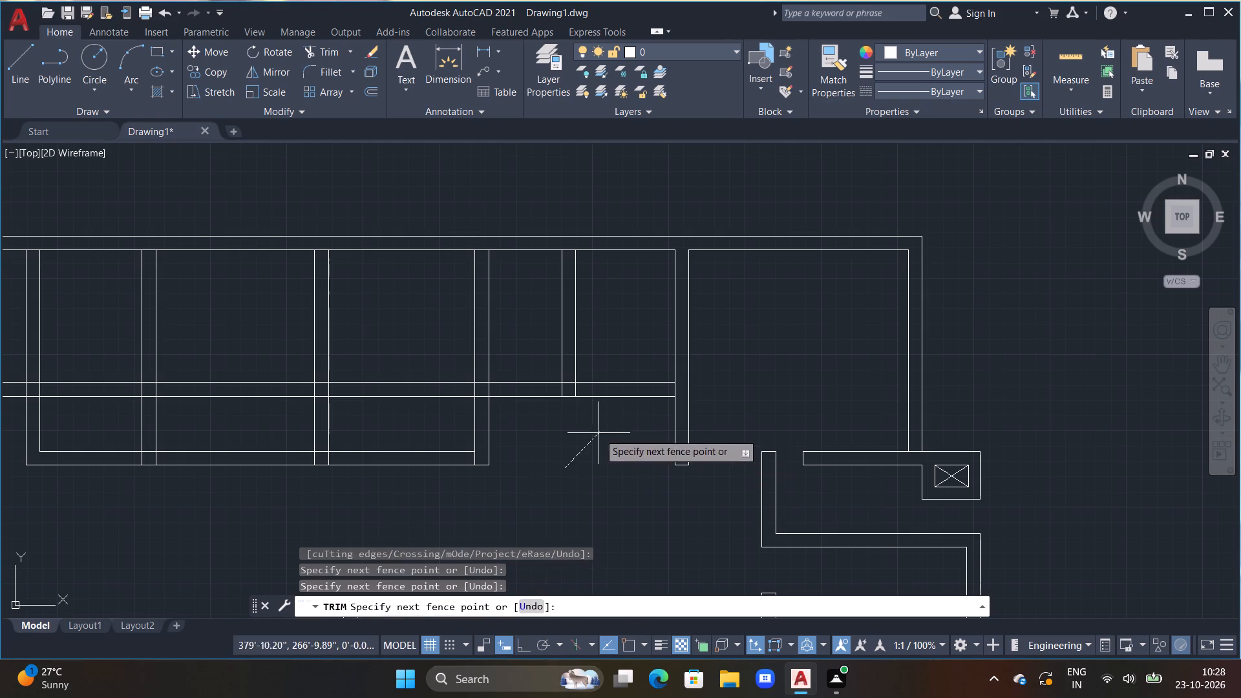
click(556, 472)
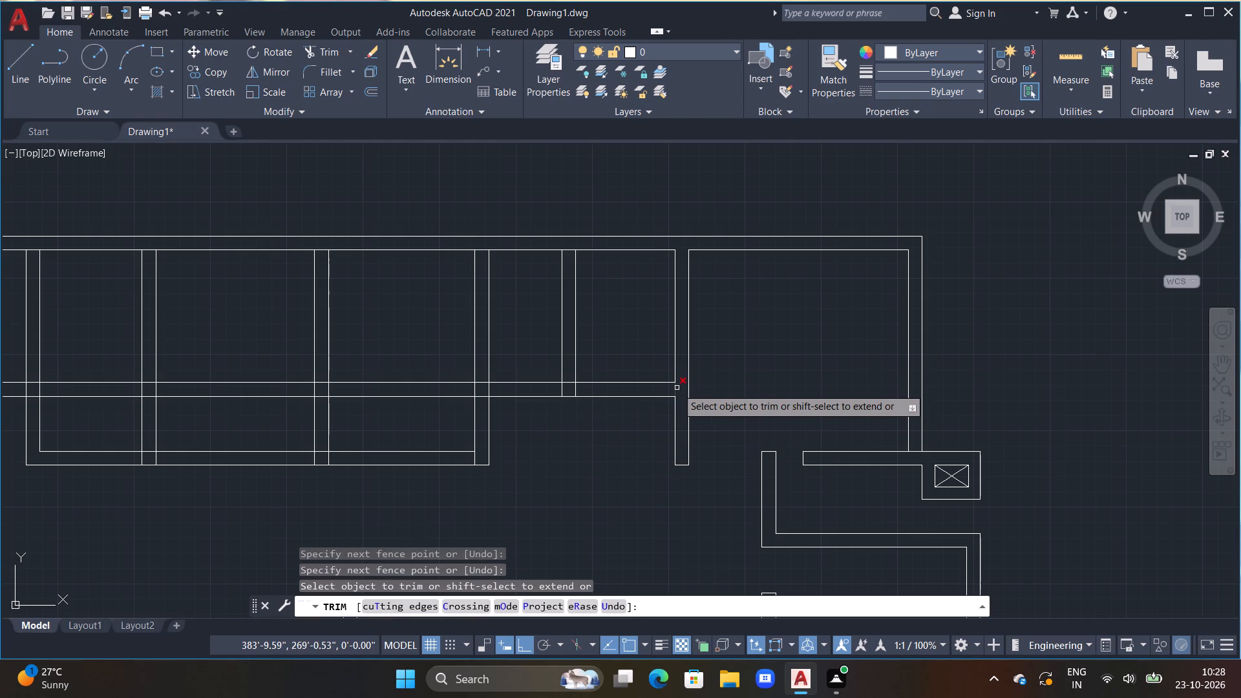
double_click(675, 388)
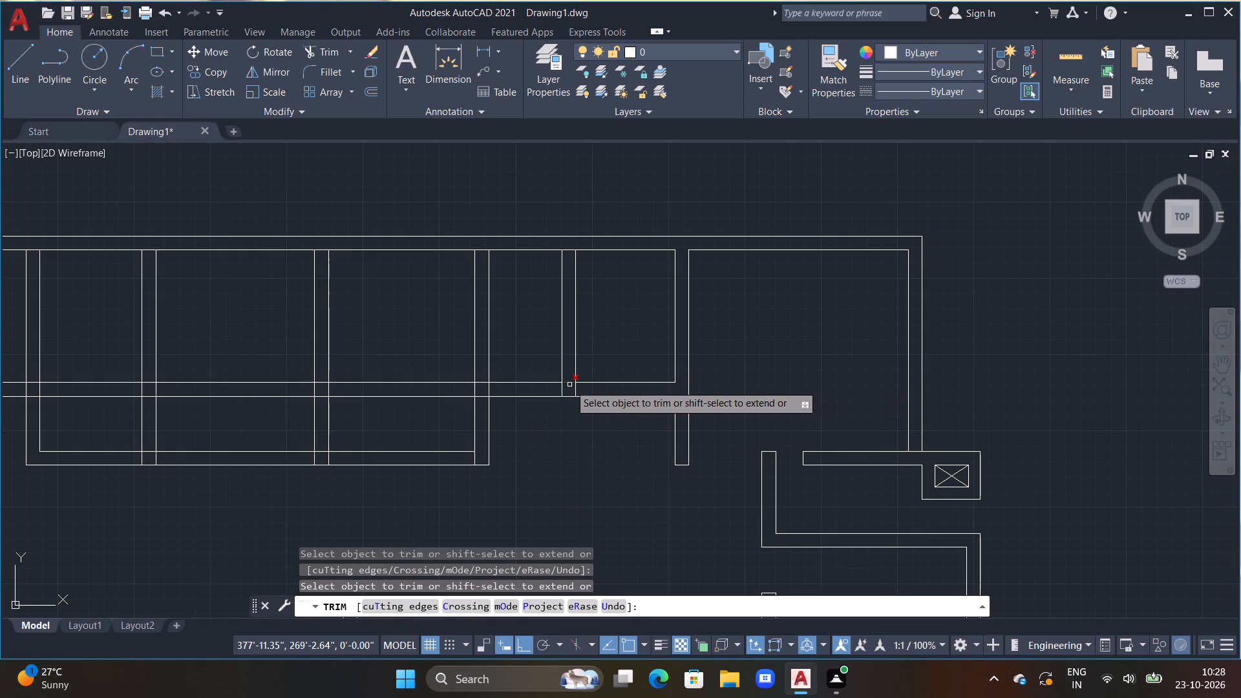
double_click(569, 385)
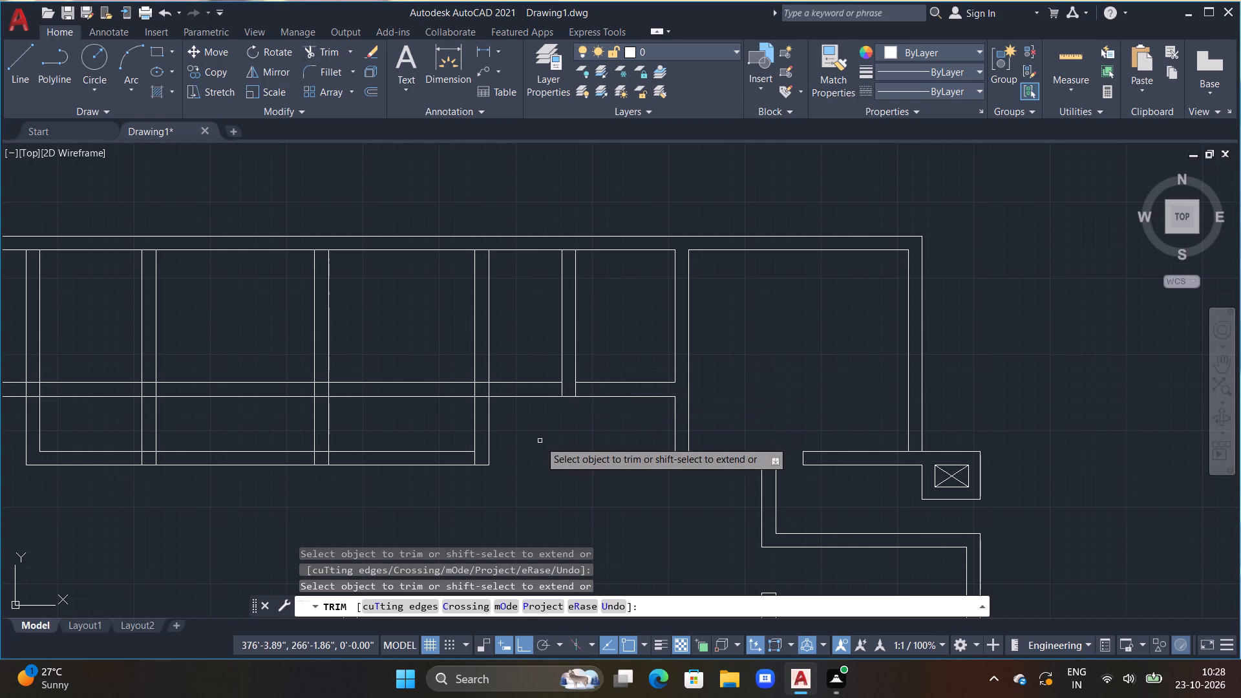
Trim both horizontal walls out of the bay between the third and fourth partitions from the east.
scroll(540, 441, down, 1)
middle_drag(540, 441, 549, 445)
scroll(507, 474, down, 1)
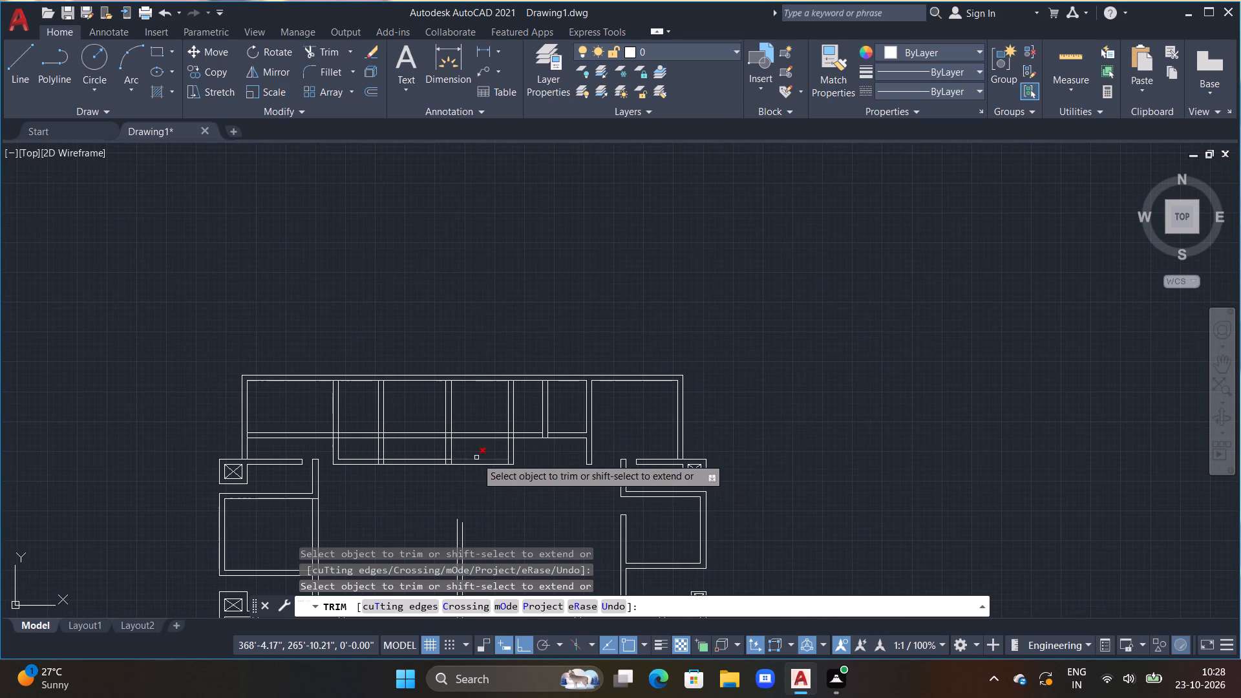
middle_drag(477, 438, 530, 428)
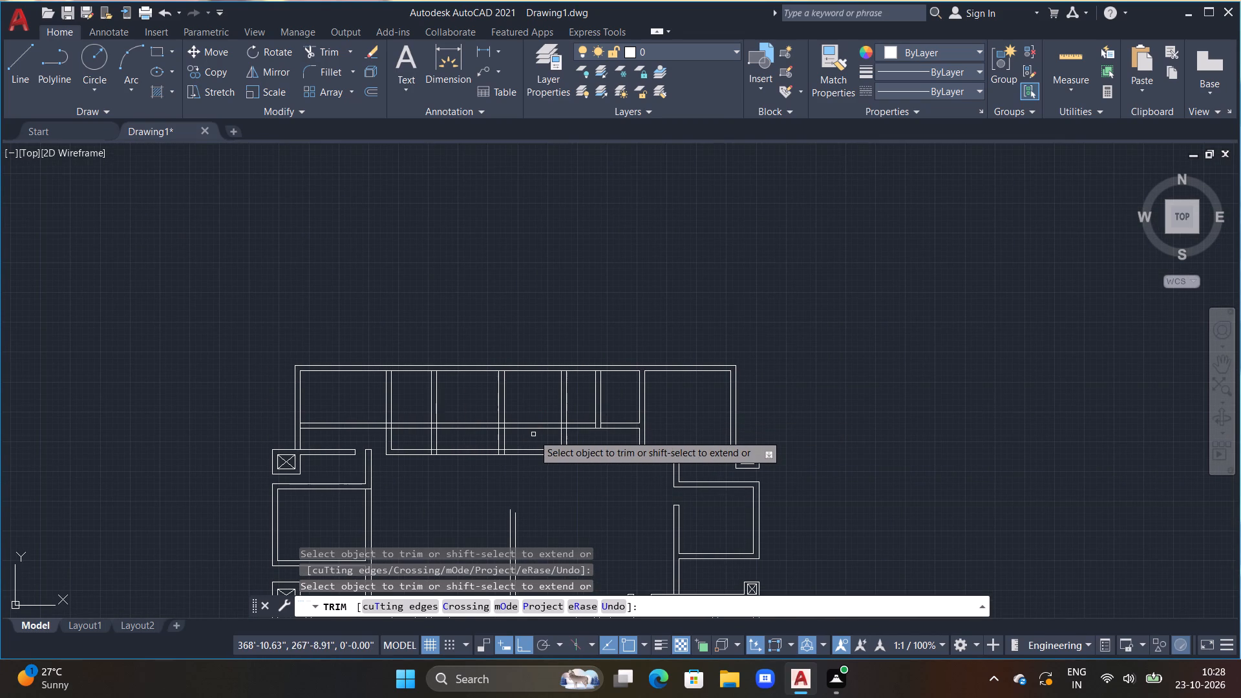
drag(533, 436, 527, 408)
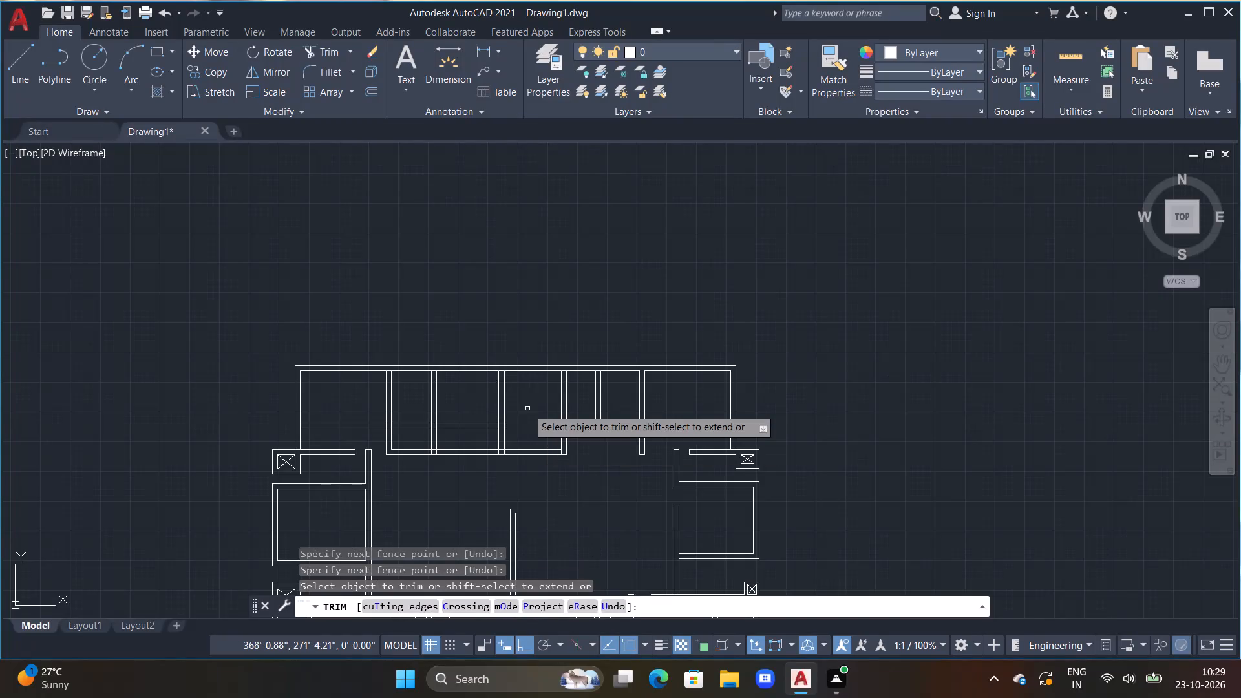
drag(529, 431, 536, 483)
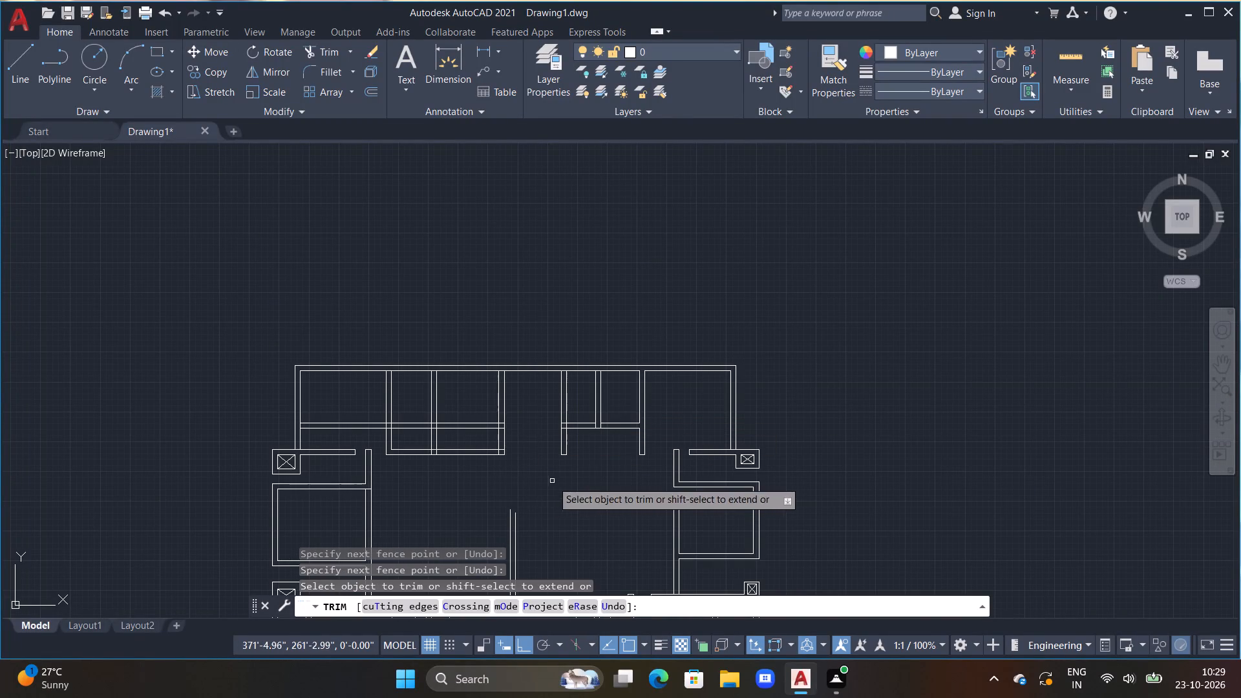
Trim the two short horizontal lines crossing the third partition from the east at the new wall.
middle_drag(594, 463, 580, 490)
scroll(580, 490, up, 1)
scroll(552, 439, up, 2)
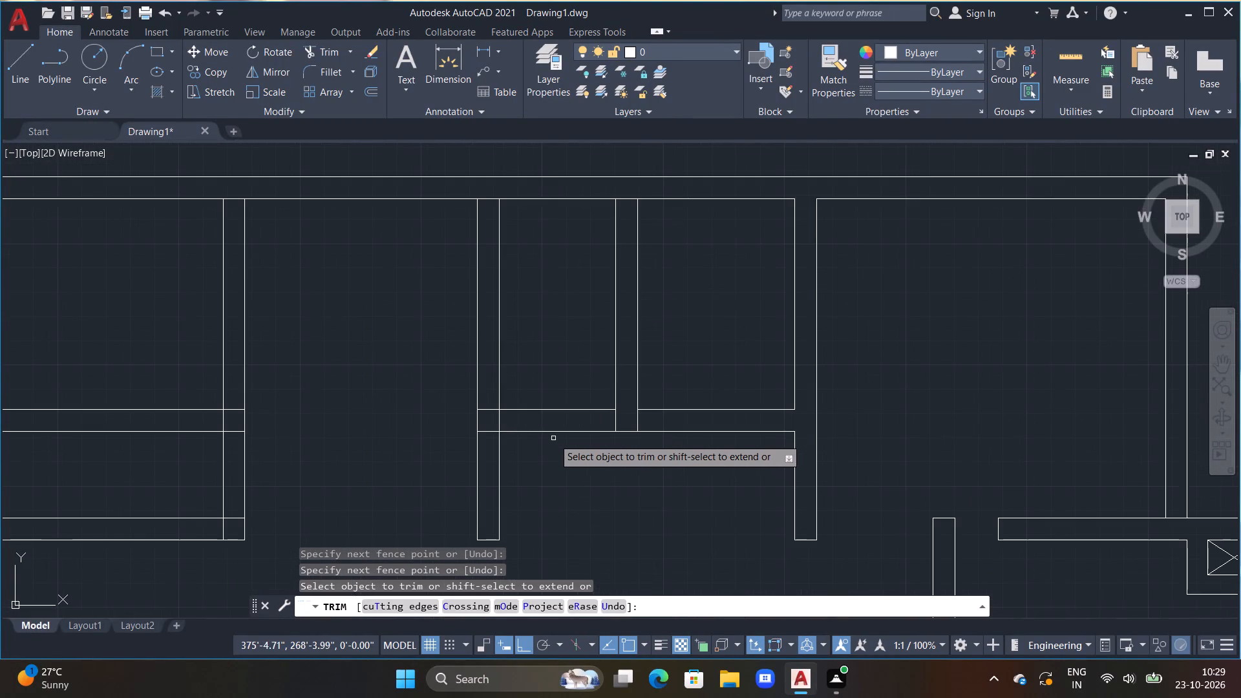
double_click(488, 407)
drag(488, 425, 488, 438)
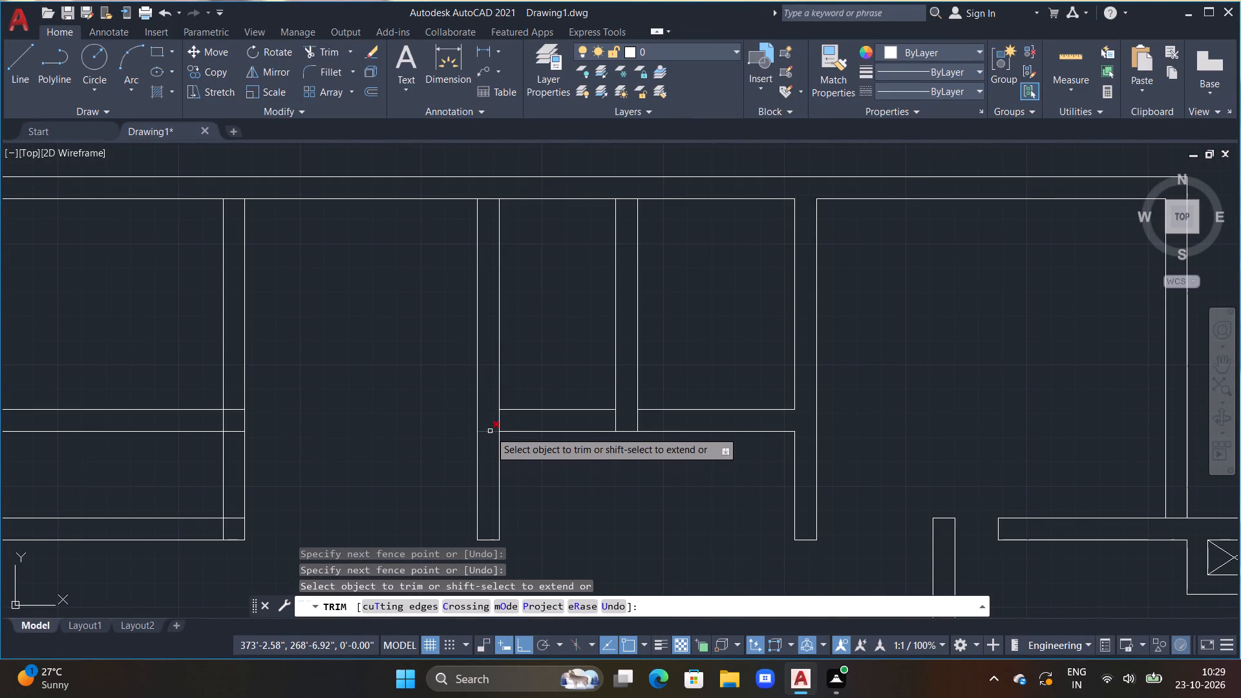
click(490, 431)
double_click(502, 420)
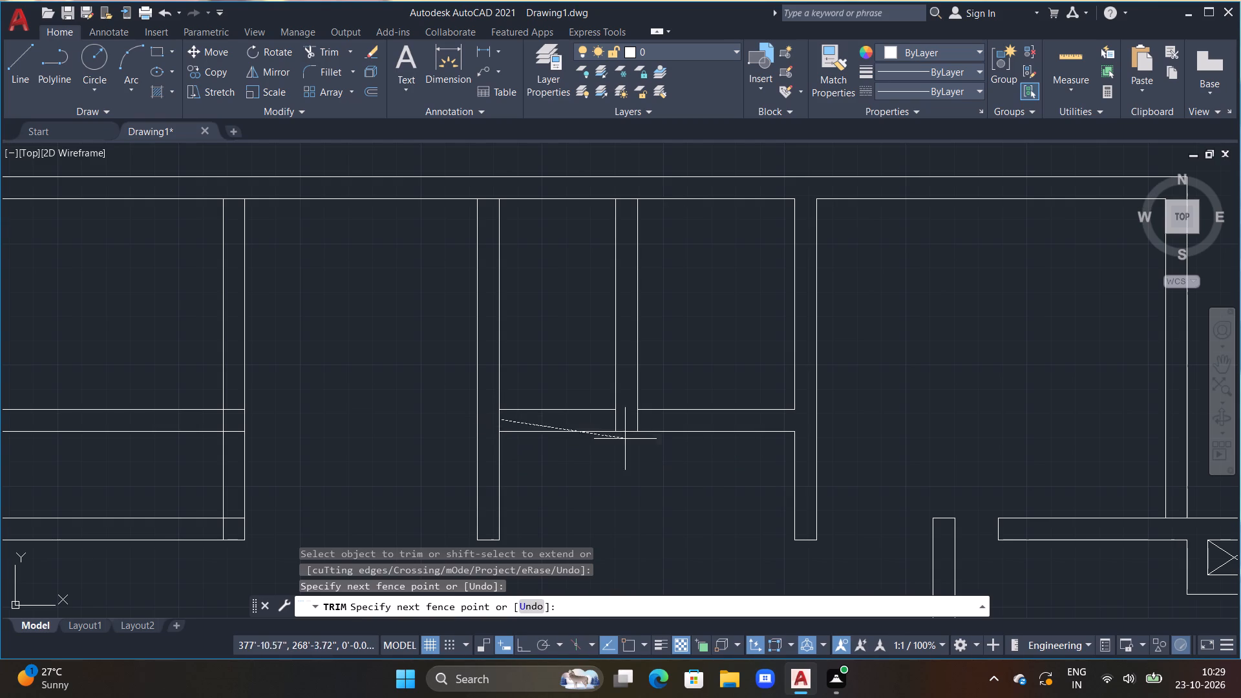
key(Escape)
key(Escape)
key(Escape)
key(Escape)
key(Escape)
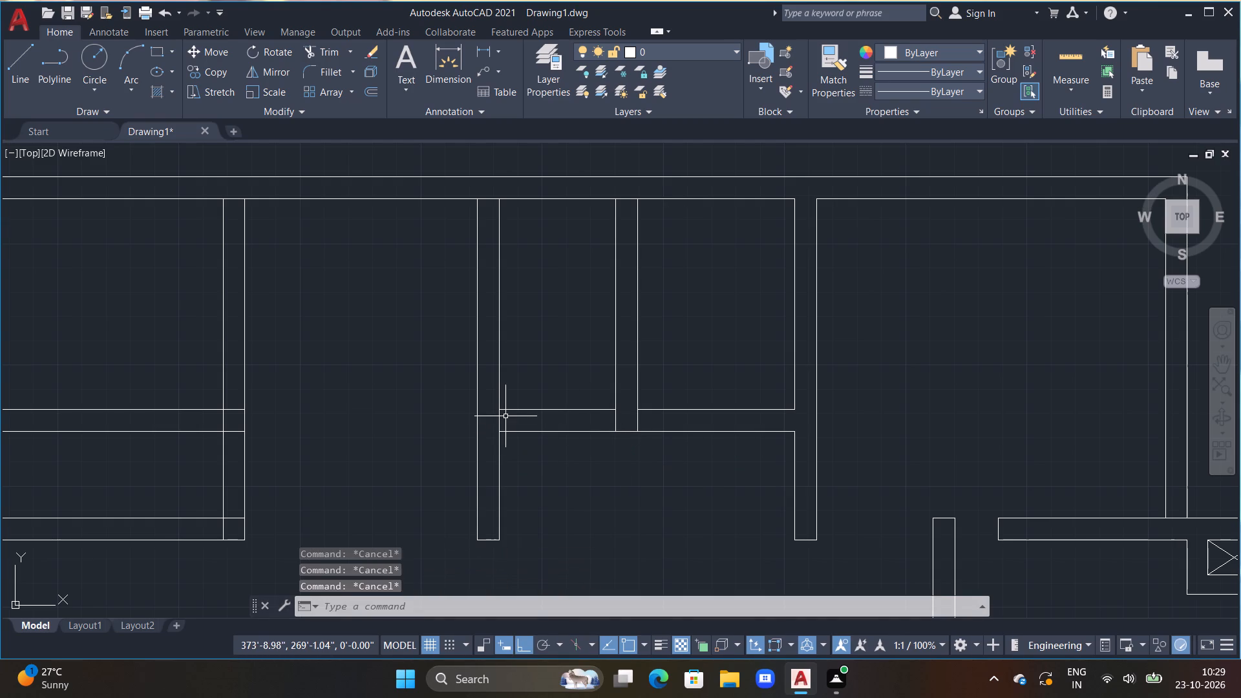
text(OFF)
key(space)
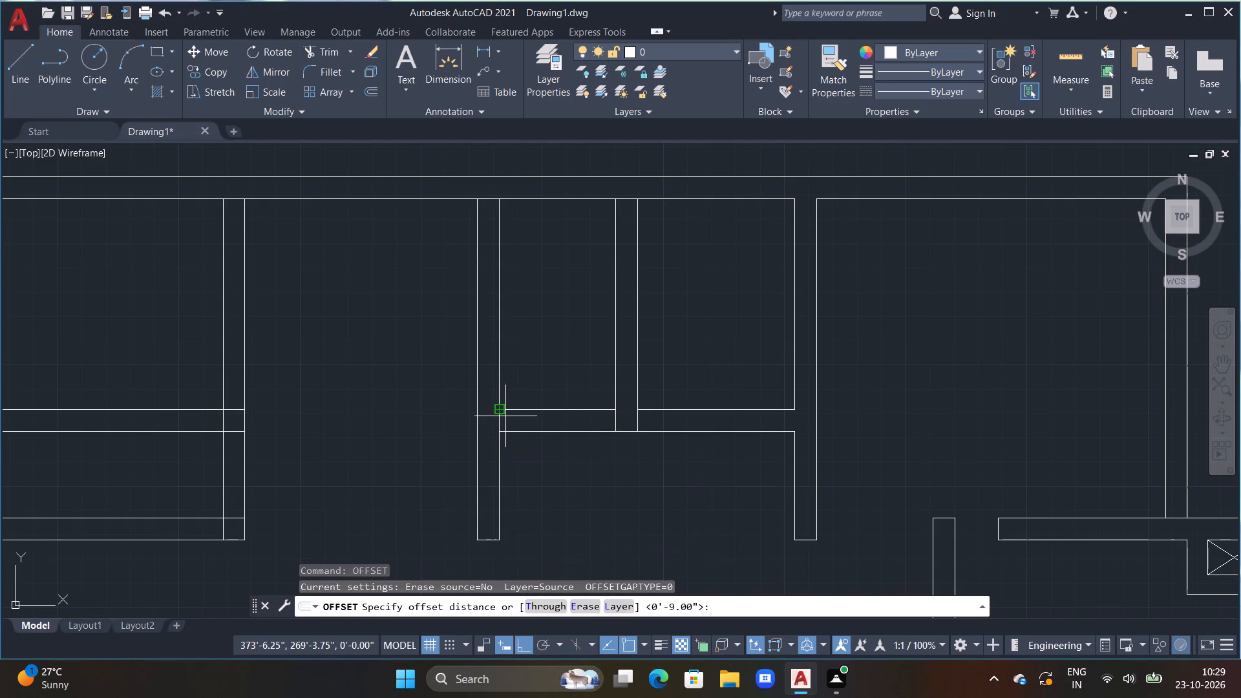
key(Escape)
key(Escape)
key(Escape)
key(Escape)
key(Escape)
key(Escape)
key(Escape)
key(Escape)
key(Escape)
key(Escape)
Offset the west line of the second partition from the east 1'6" to the west.
text(OFF)
key(space)
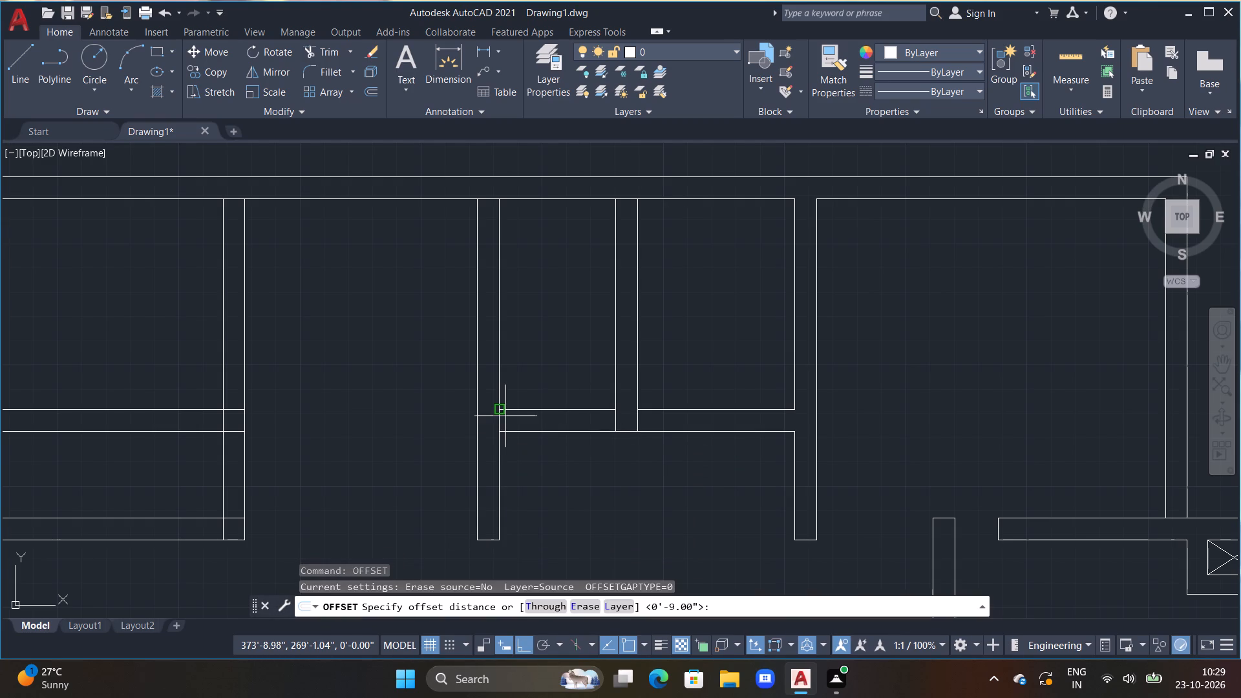
text(1'6")
key(Return)
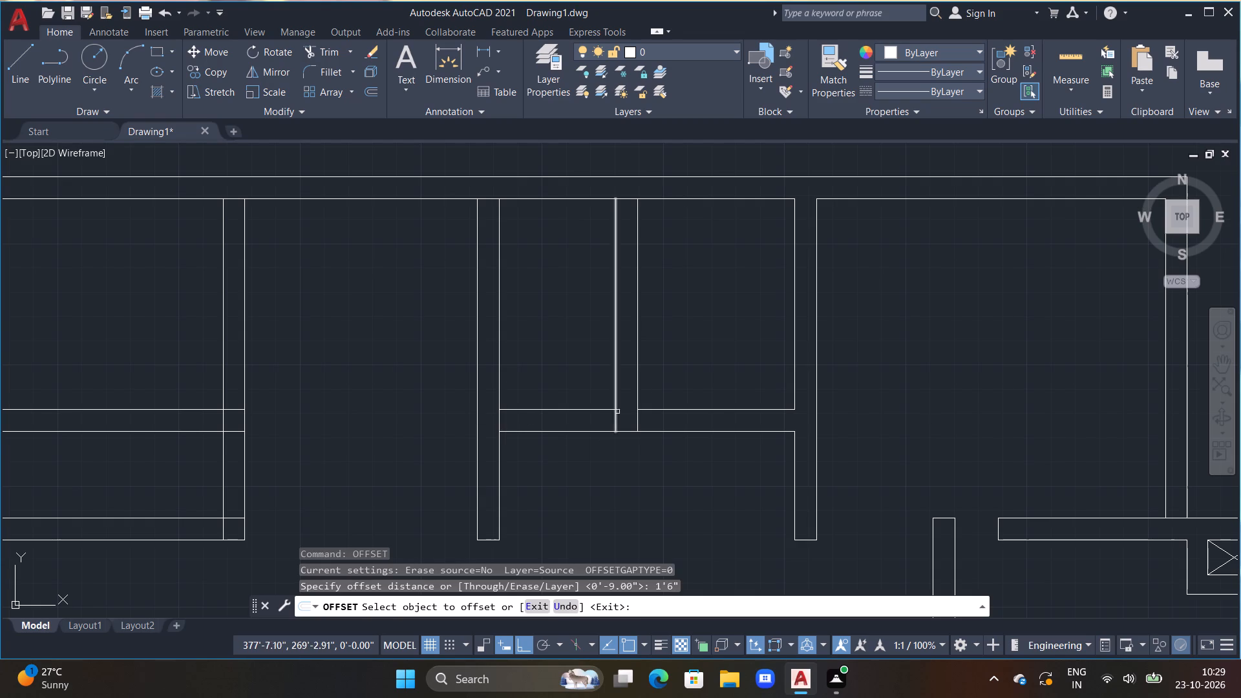
click(614, 417)
double_click(571, 433)
key(Escape)
Trim a 1'6" opening in the new wall beside the short partition, removing the offset line above the wall.
key(t)
key(r)
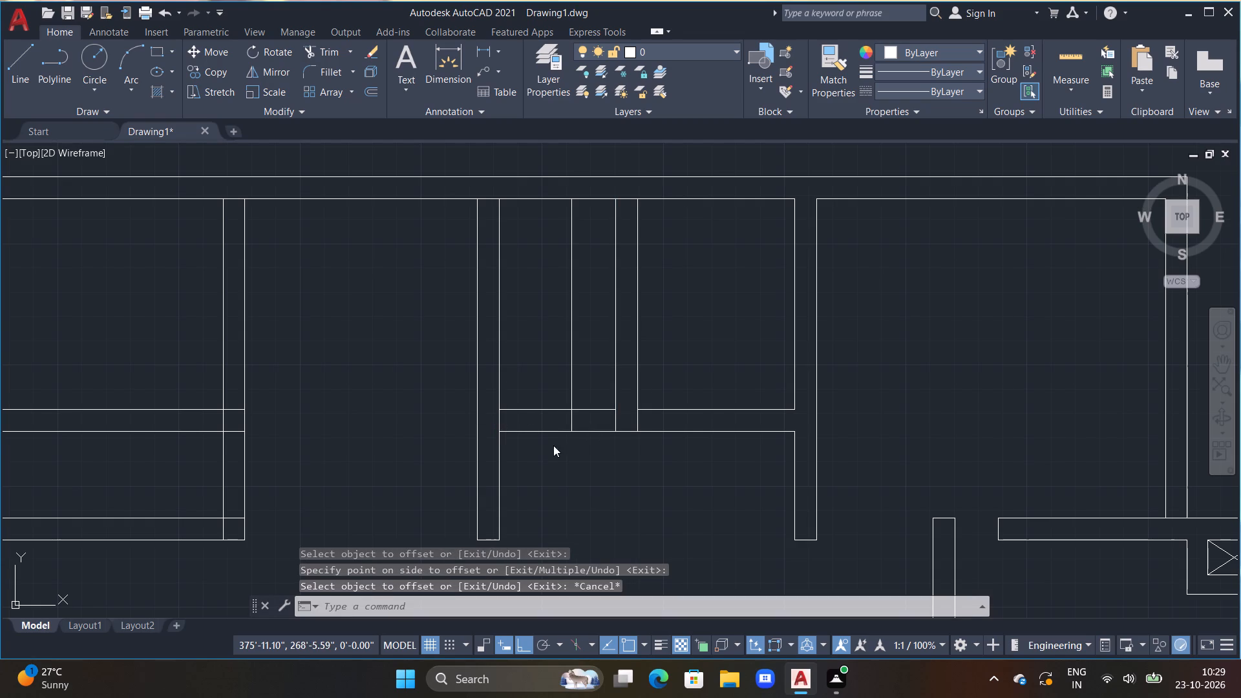
key(space)
key(space)
drag(549, 357, 583, 455)
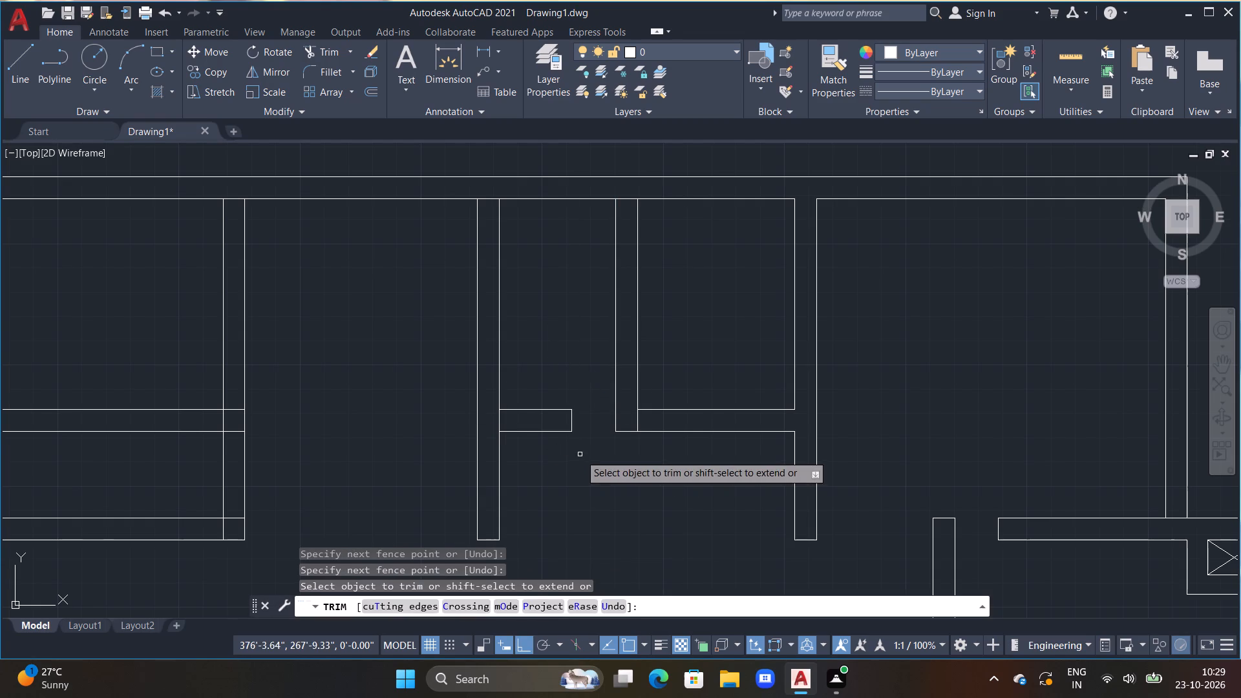
Trim the third partition's east line where the short wall stub joins it.
click(499, 421)
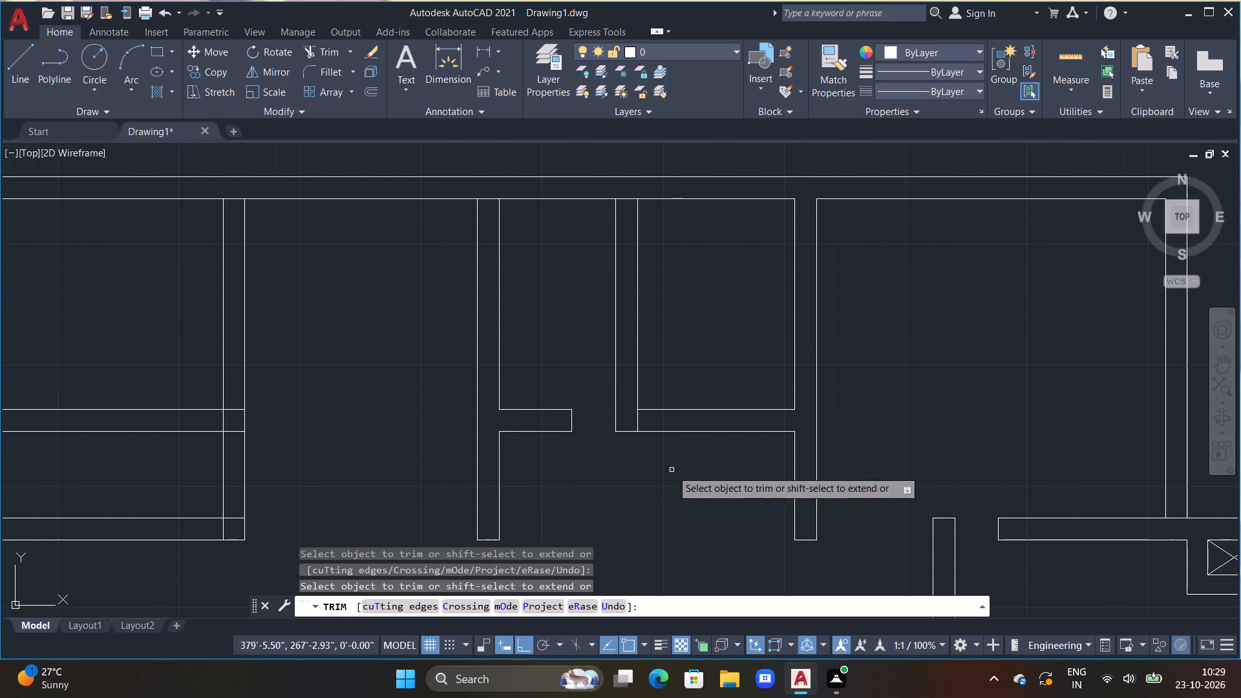
key(Escape)
key(Escape)
key(Escape)
key(Escape)
key(Escape)
key(Escape)
key(Escape)
key(Escape)
key(Escape)
key(Escape)
key(Escape)
key(Escape)
key(Escape)
key(Escape)
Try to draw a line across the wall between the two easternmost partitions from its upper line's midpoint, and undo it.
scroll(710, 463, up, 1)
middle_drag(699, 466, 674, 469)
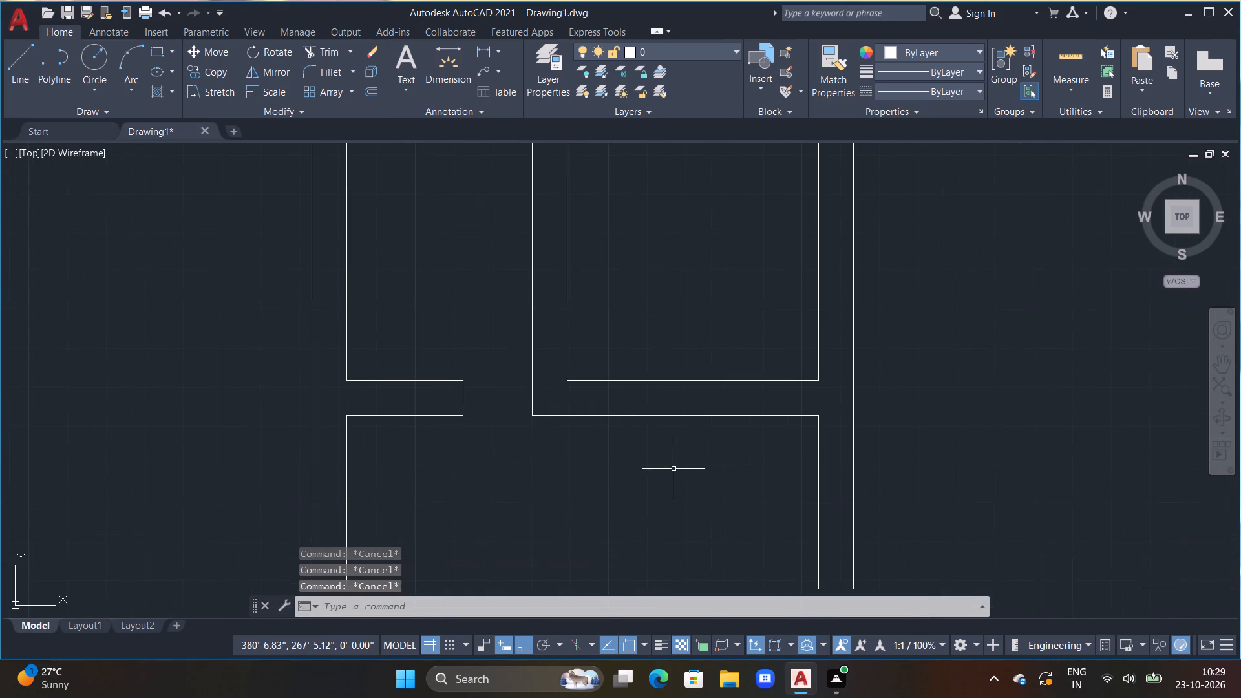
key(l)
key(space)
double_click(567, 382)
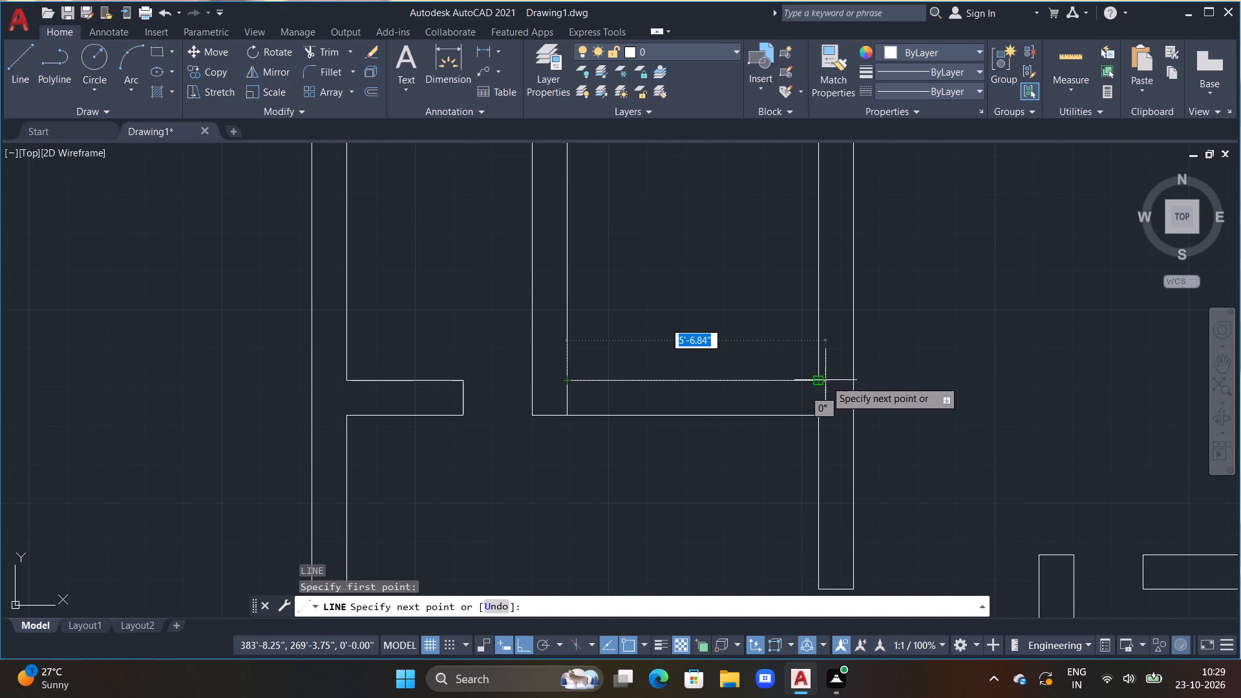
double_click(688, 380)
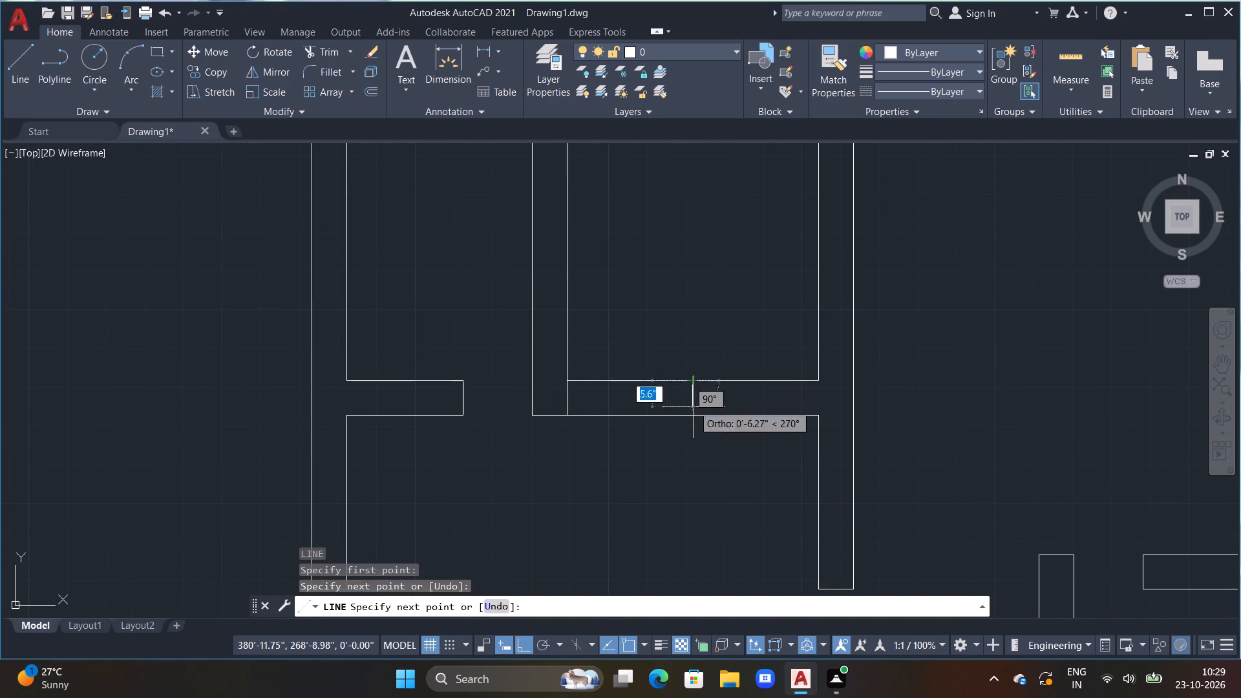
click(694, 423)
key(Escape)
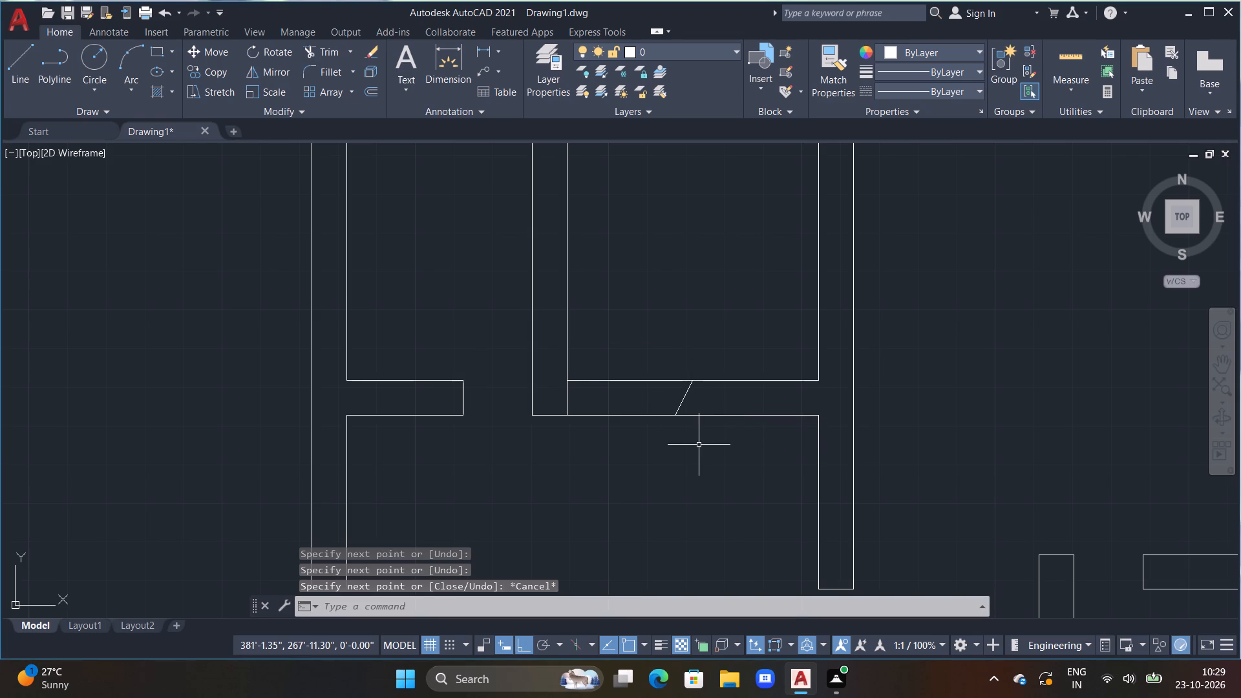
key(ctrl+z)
Draw a vertical line across the wall between the two easternmost partitions at its midpoint, and trim the excess south of the wall.
text(L)
key(space)
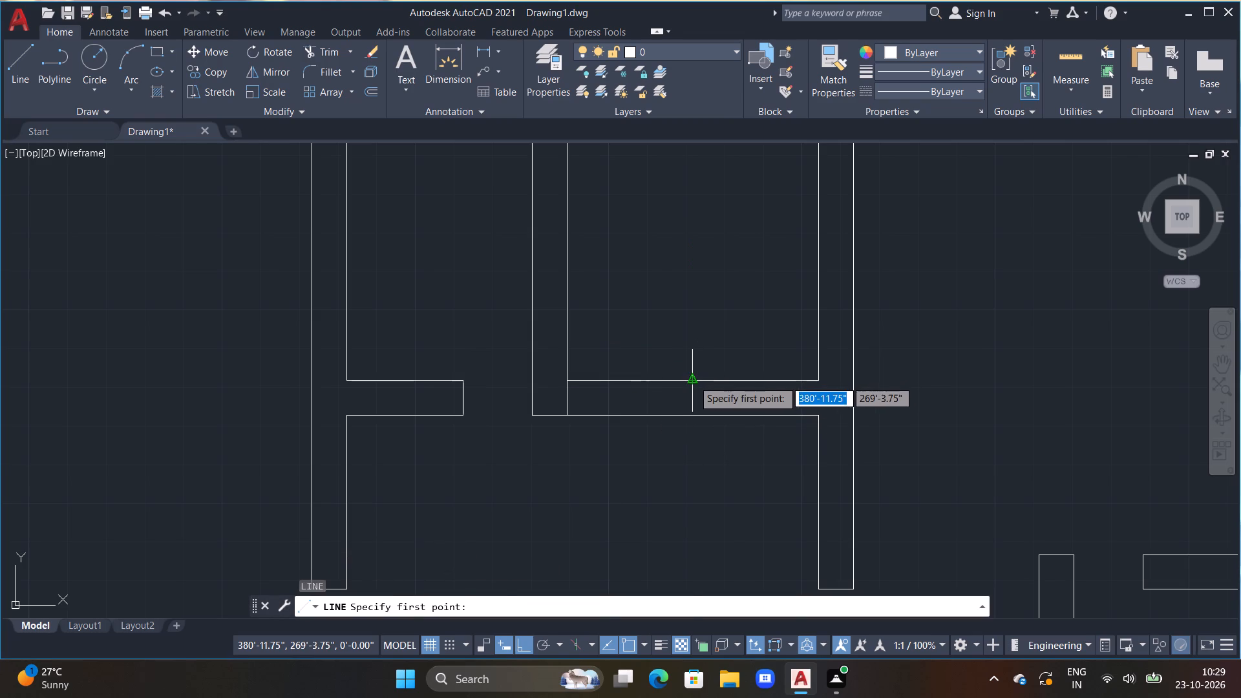
double_click(693, 380)
click(695, 435)
key(Escape)
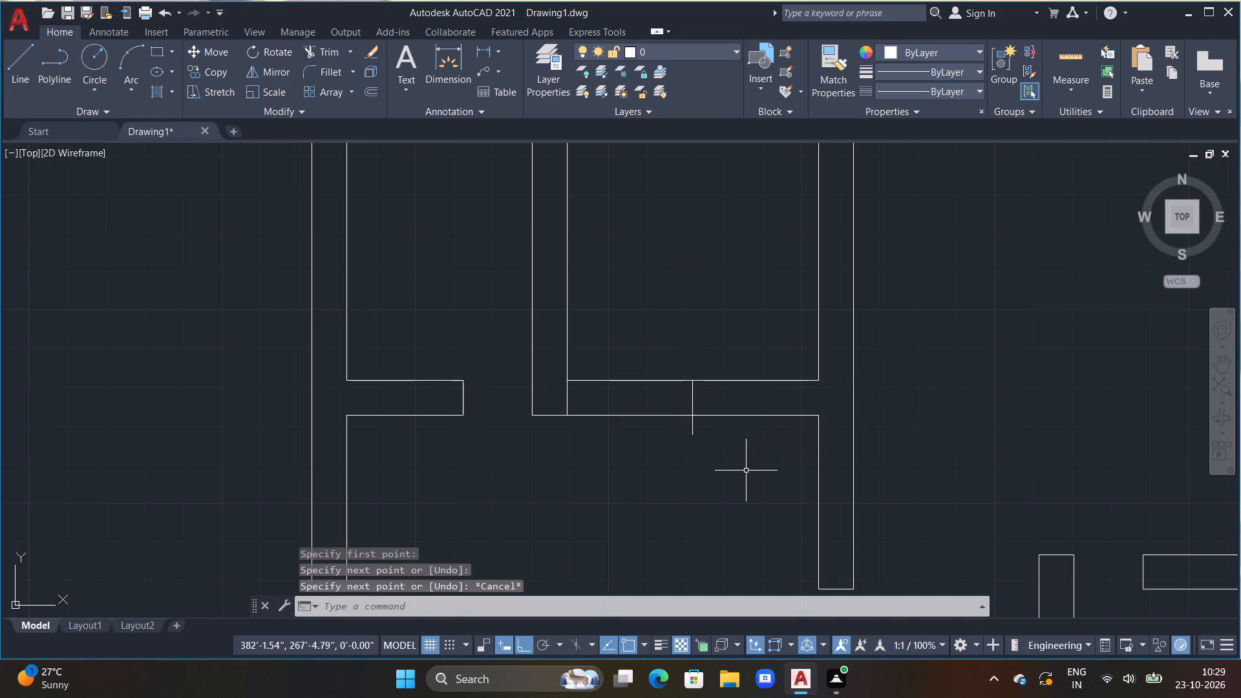
key(t)
key(r)
key(space)
double_click(692, 426)
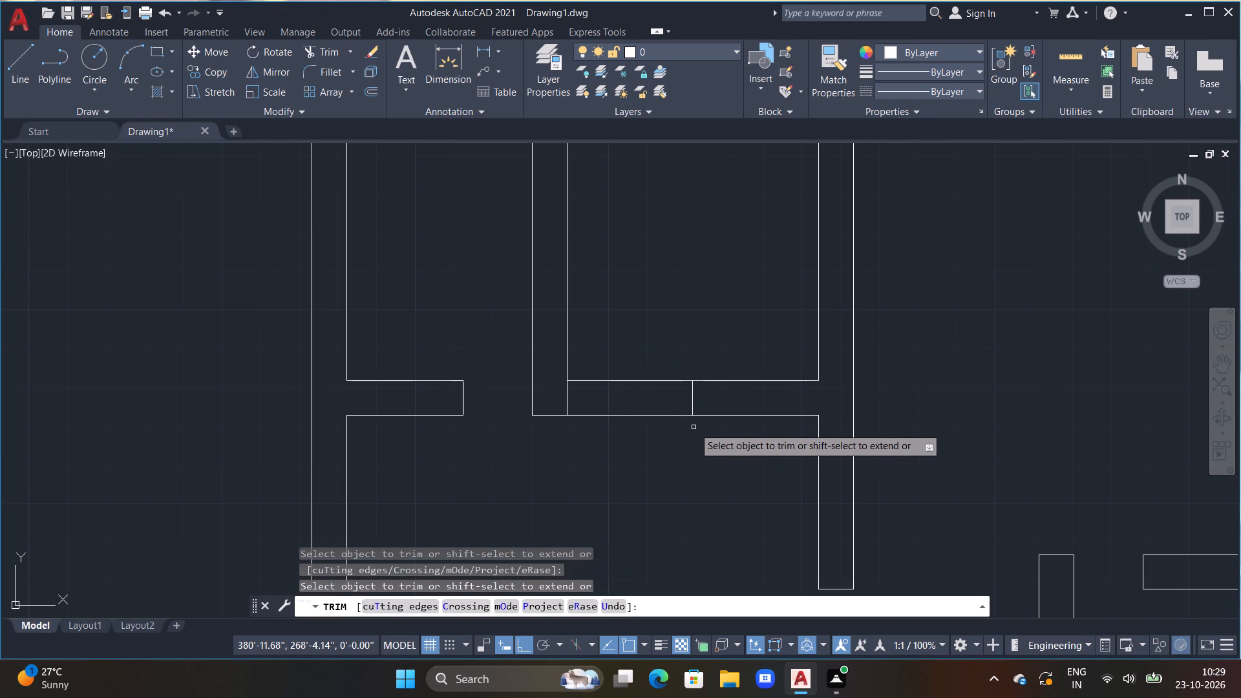
middle_drag(622, 439, 647, 460)
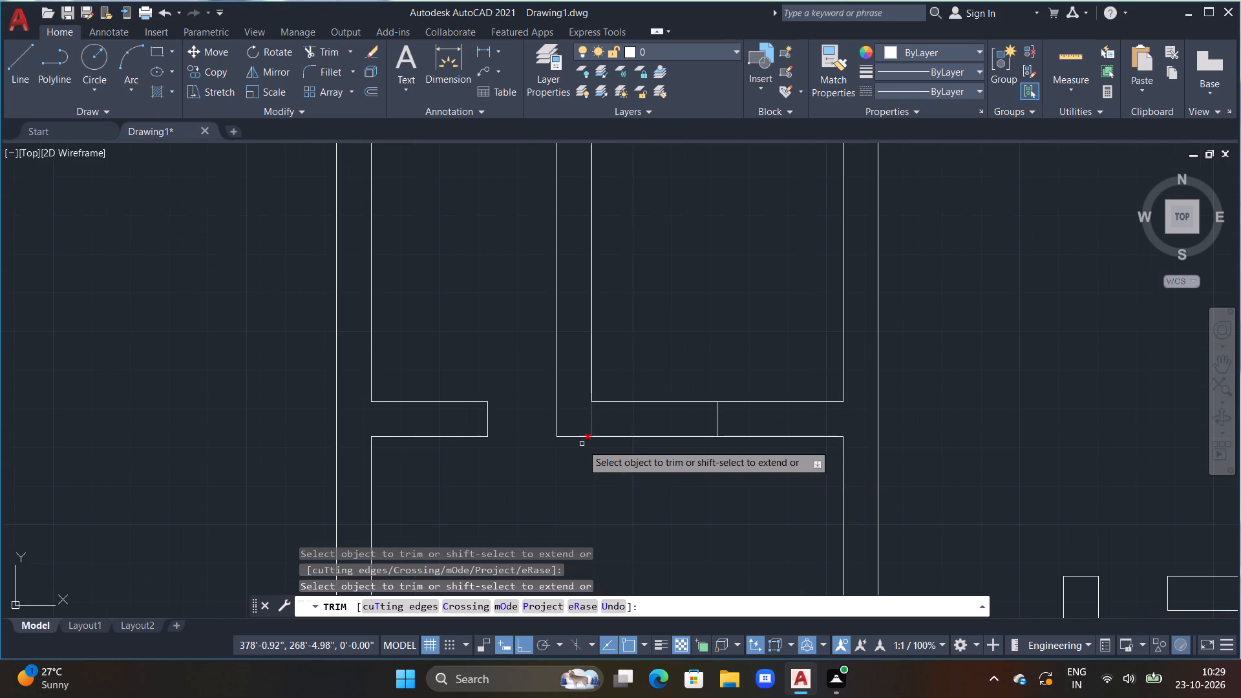
middle_drag(564, 464, 619, 419)
scroll(611, 428, down, 1)
middle_drag(578, 433, 600, 354)
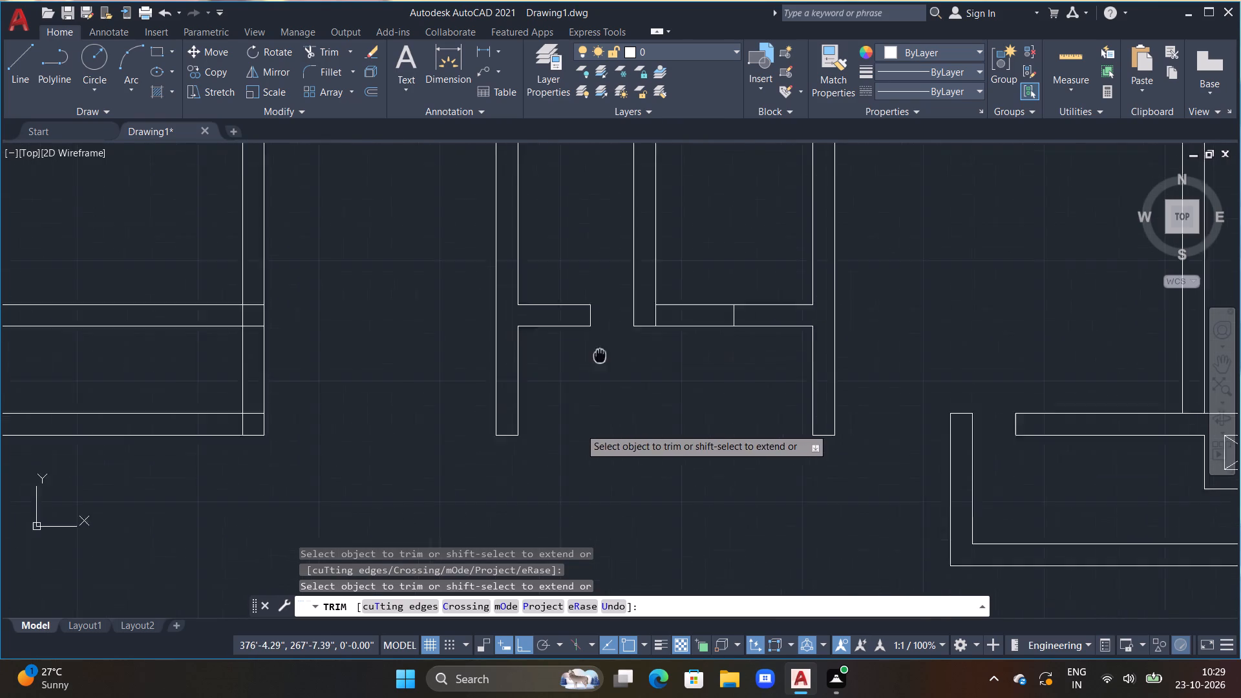
middle_drag(600, 354, 606, 316)
key(Escape)
Offset the lower line of the wall between the two easternmost northern partitions 15'5" to the south.
scroll(622, 363, down, 1)
middle_drag(626, 372, 602, 371)
scroll(610, 354, down, 1)
middle_drag(612, 351, 534, 279)
key(Escape)
key(Escape)
key(Escape)
key(Escape)
middle_drag(613, 347, 626, 357)
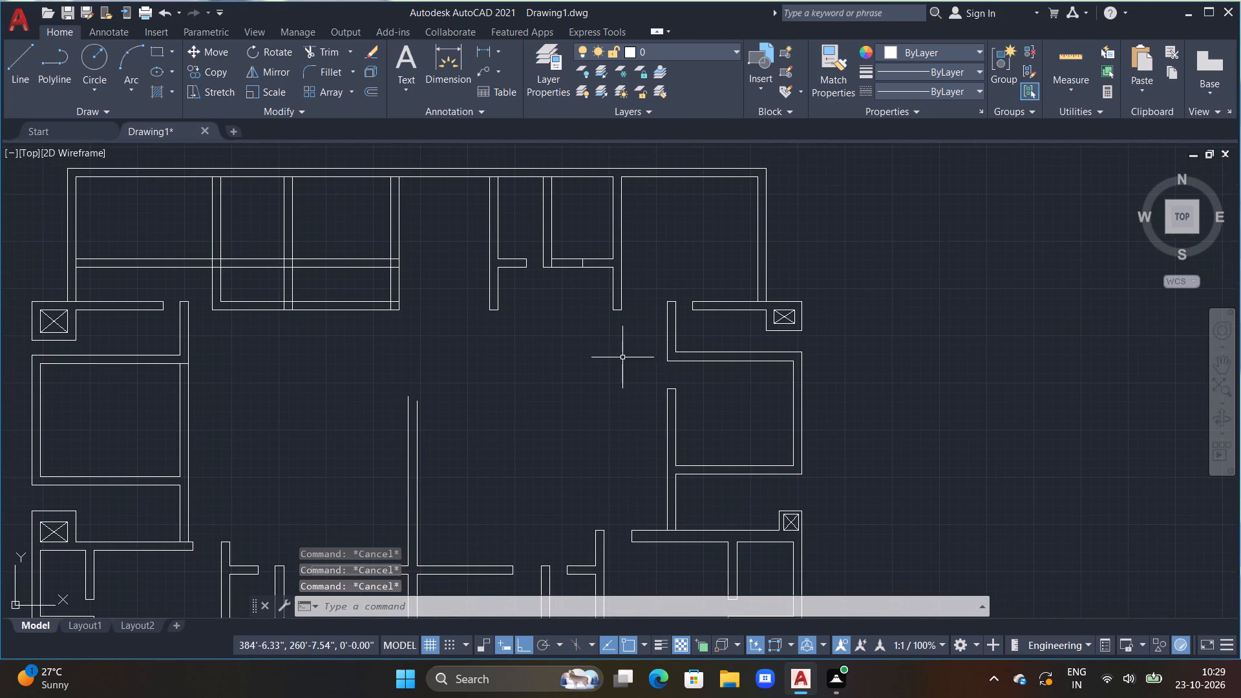
scroll(619, 354, up, 1)
key(Escape)
text(OFF)
key(space)
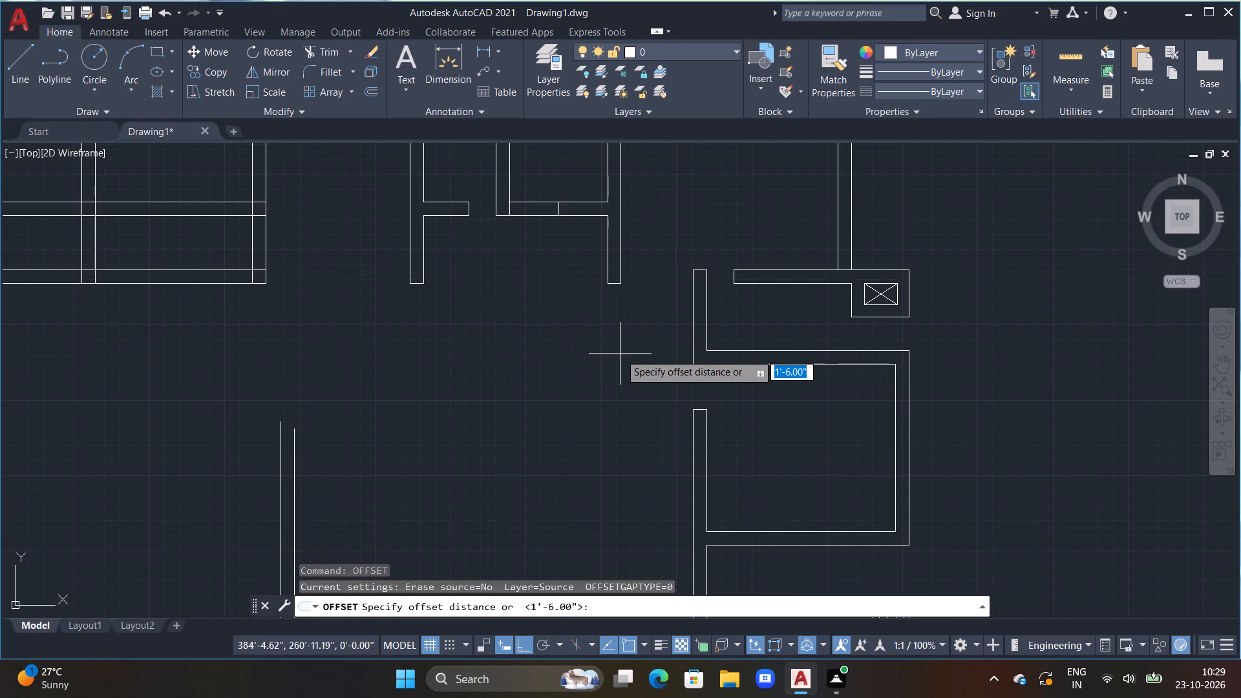
text(15')
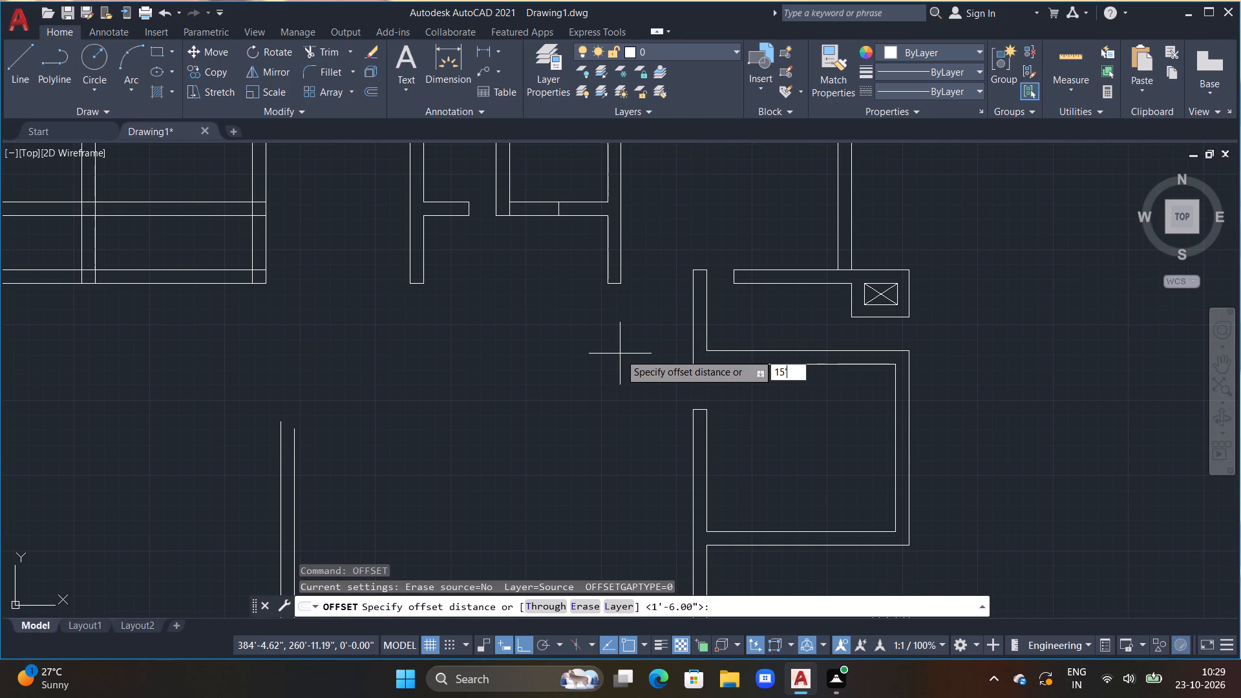
text(5")
key(Return)
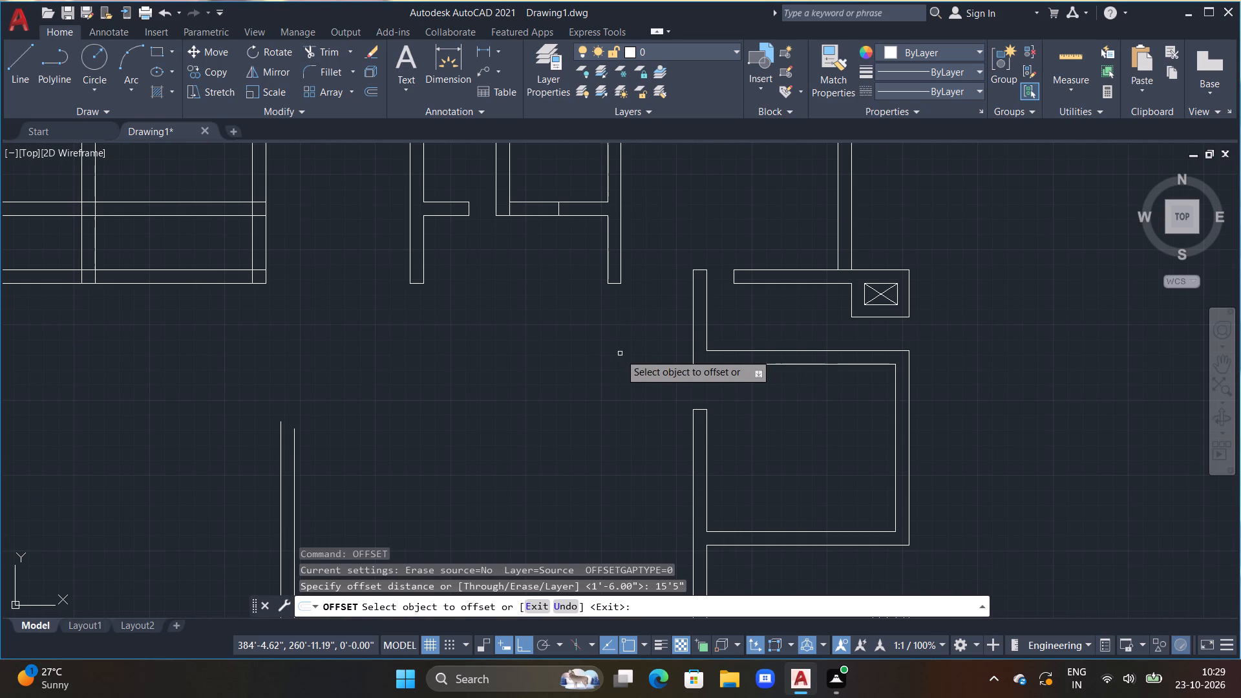
click(542, 217)
click(526, 430)
middle_drag(541, 457, 538, 366)
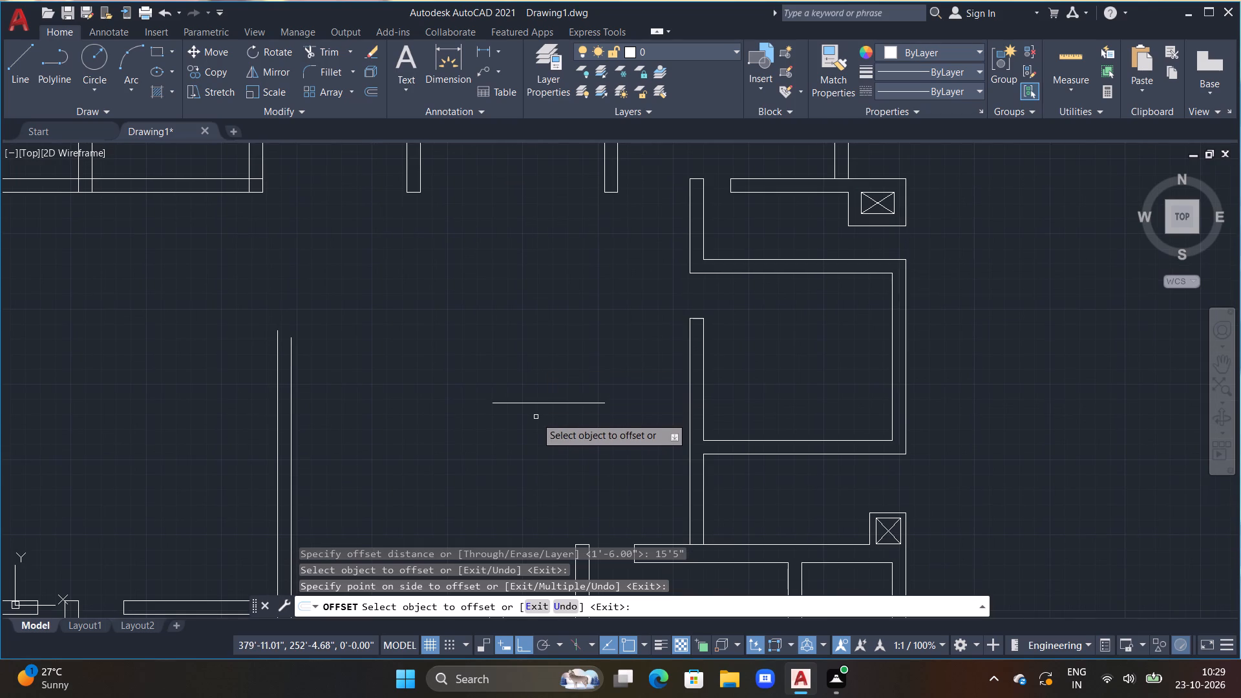
Offset the new horizontal line 9" south to form the second face of the cross wall.
click(536, 405)
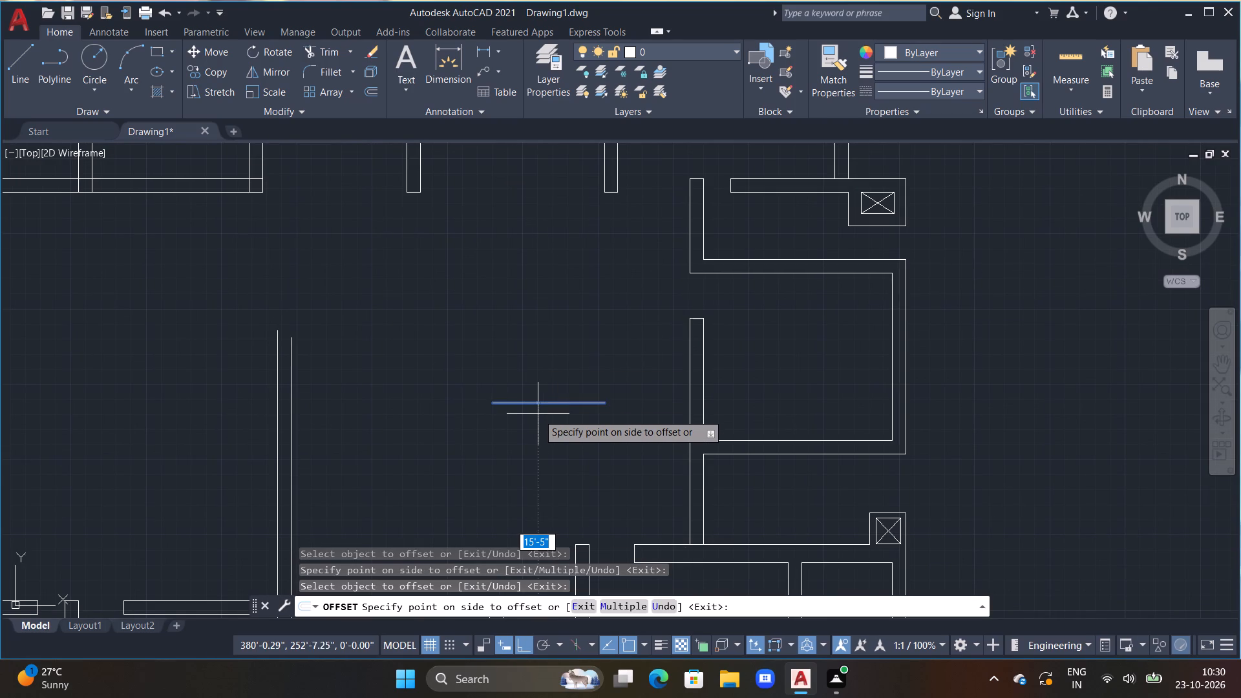
key(9)
key(shift+quotedbl)
key(Return)
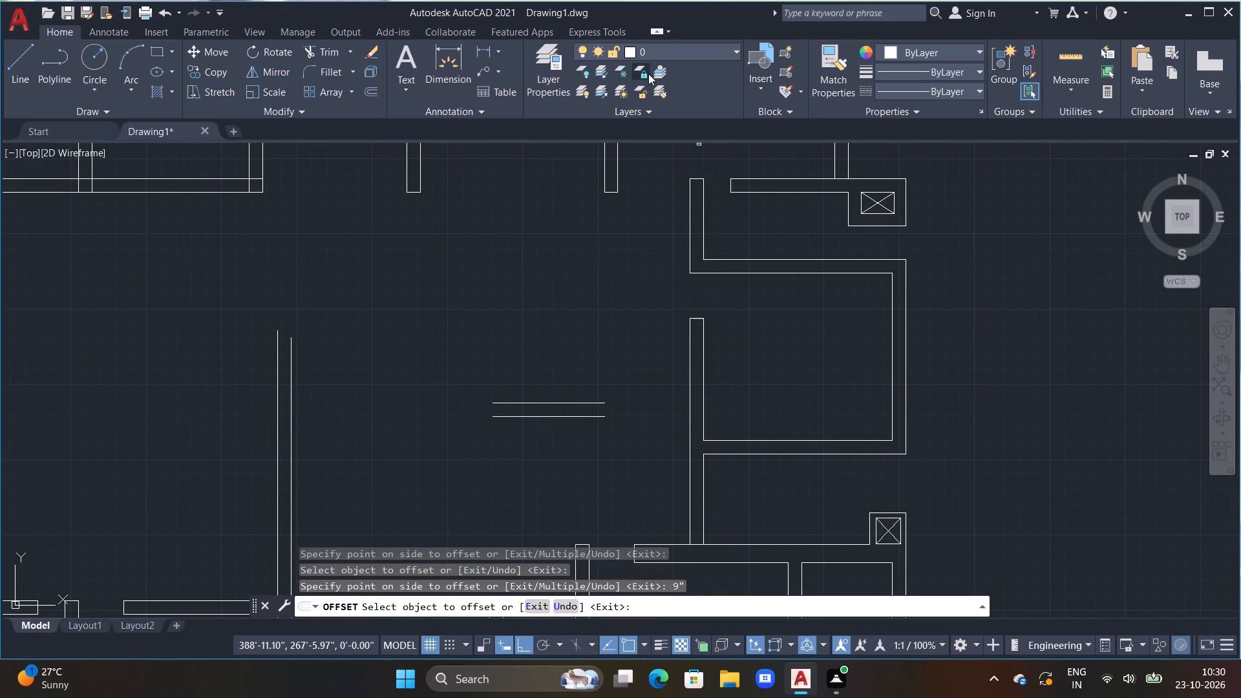
key(Escape)
key(Escape)
Delete the end line closing the south end of the northern partition that carries the short wall stub.
scroll(456, 262, down, 2)
scroll(455, 262, up, 1)
middle_drag(464, 266, 485, 279)
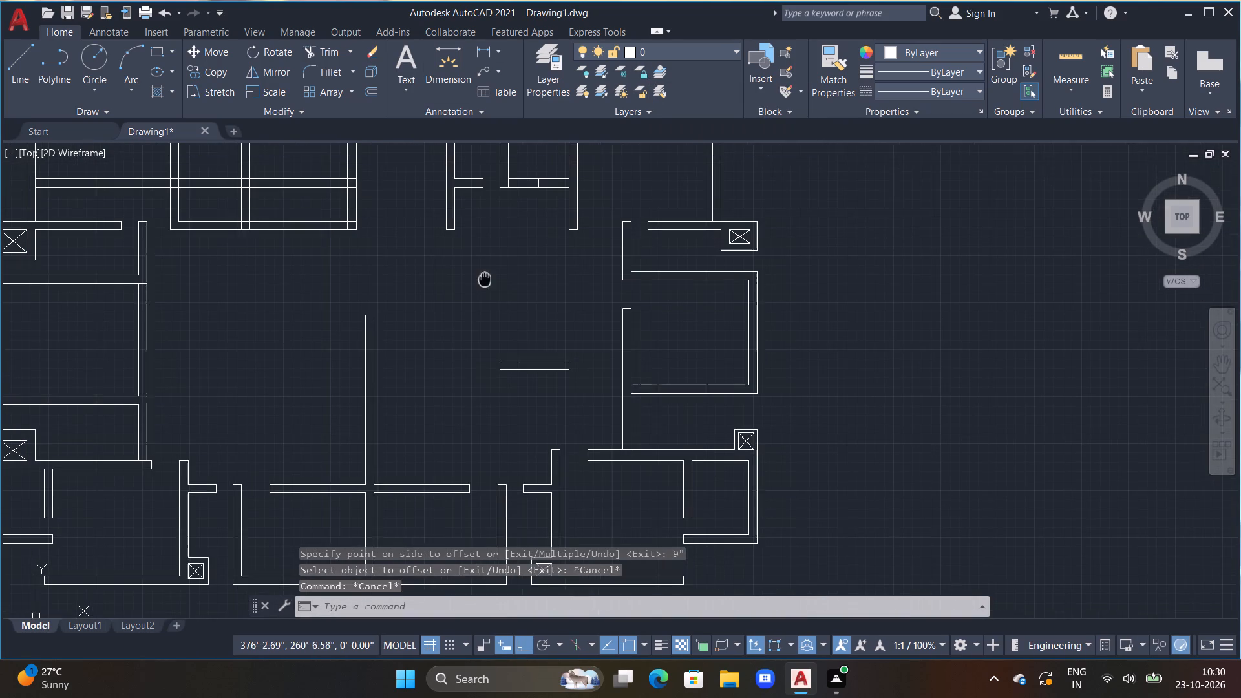
middle_drag(485, 279, 486, 279)
middle_drag(476, 289, 496, 297)
scroll(489, 286, up, 1)
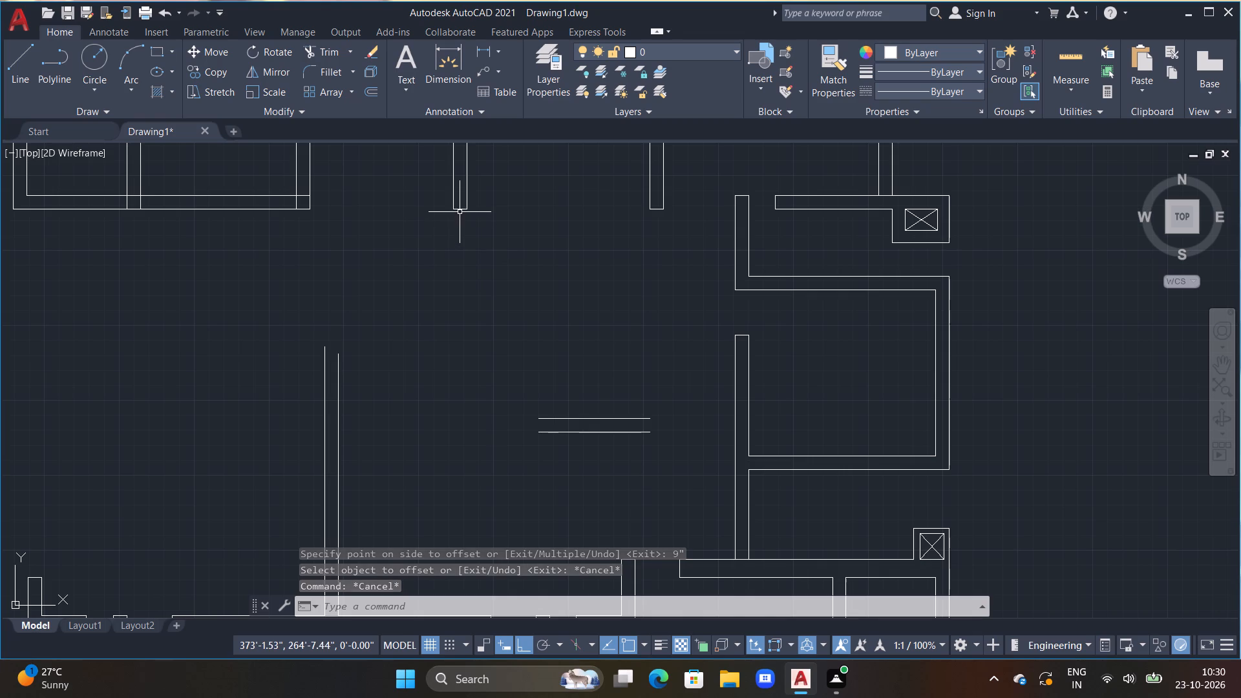
click(459, 209)
key(Delete)
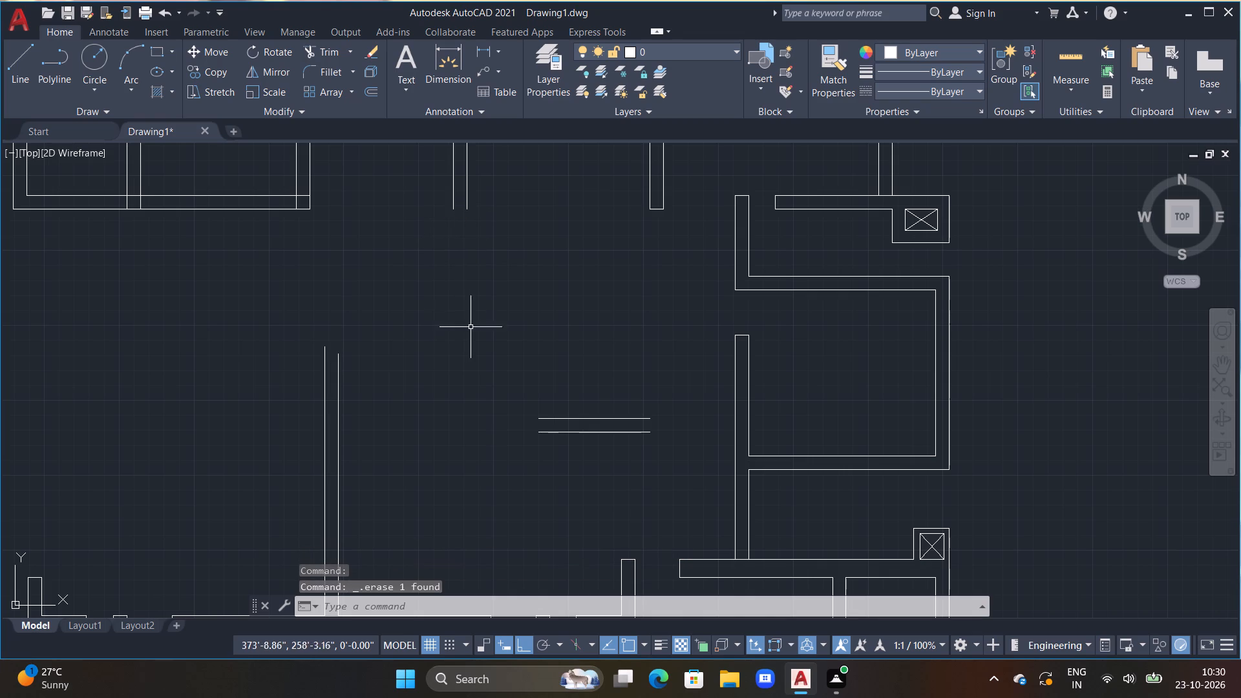
Extend both lines of the new cross wall east to the neighbouring wall and west to the central vertical wall.
text(EX)
key(space)
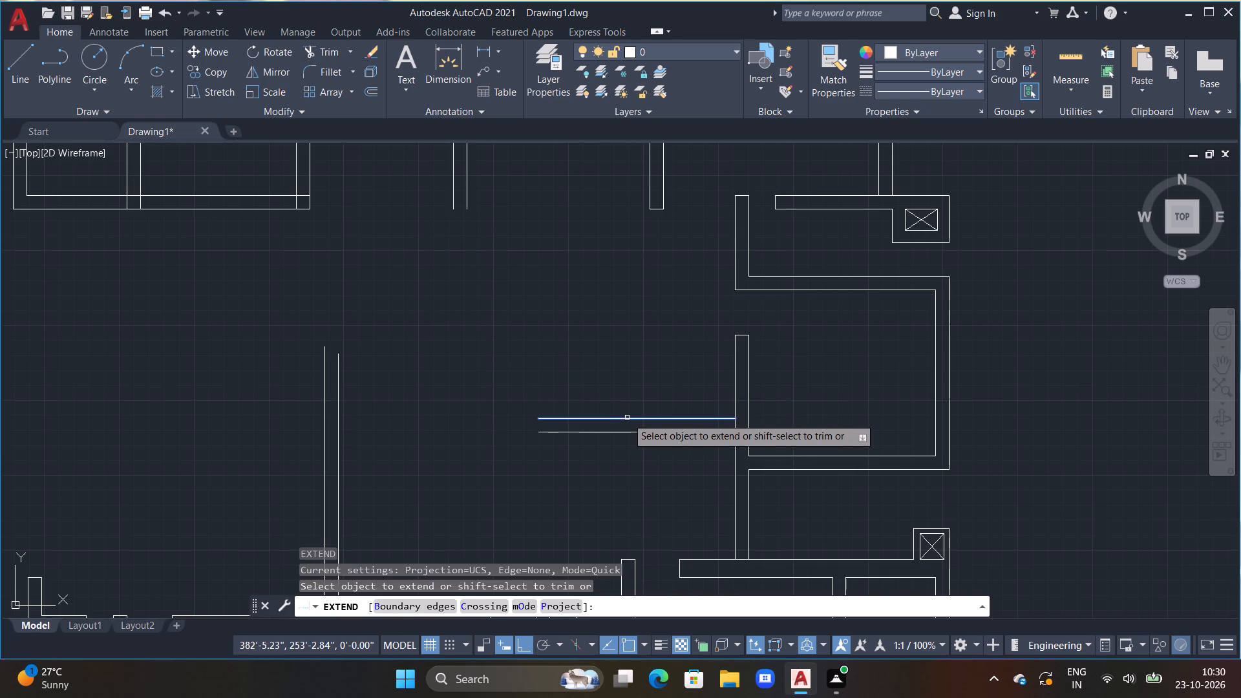
click(630, 418)
double_click(638, 433)
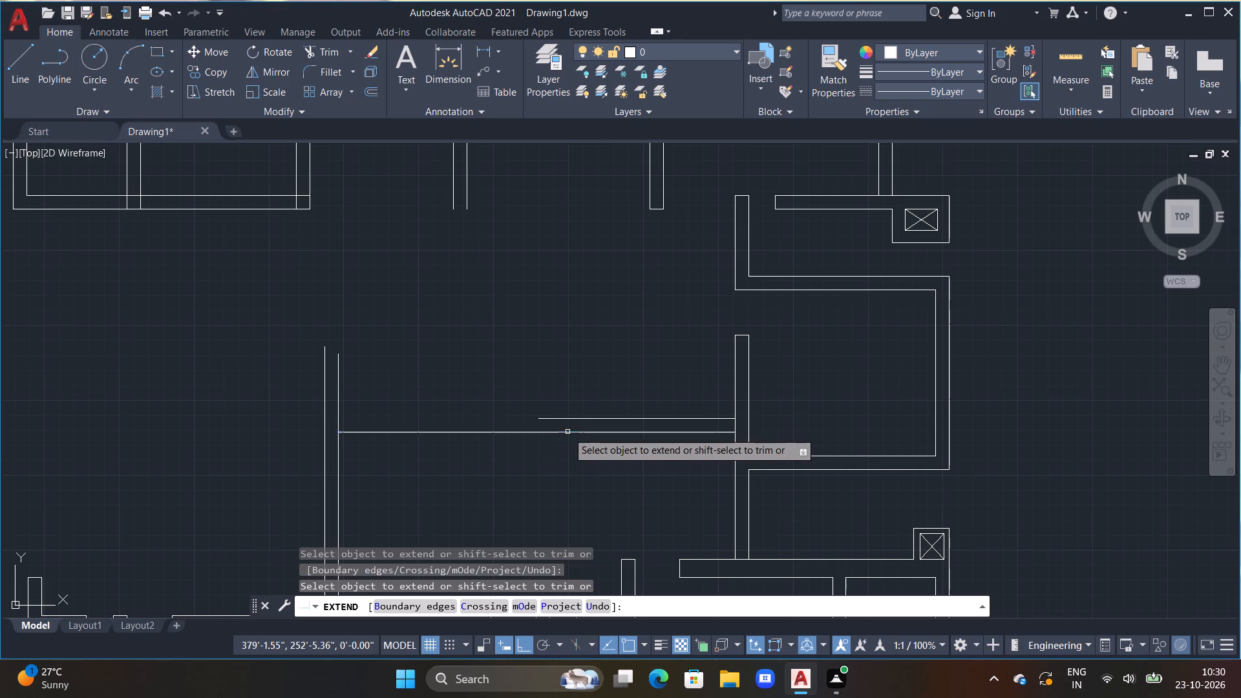
click(567, 432)
double_click(564, 420)
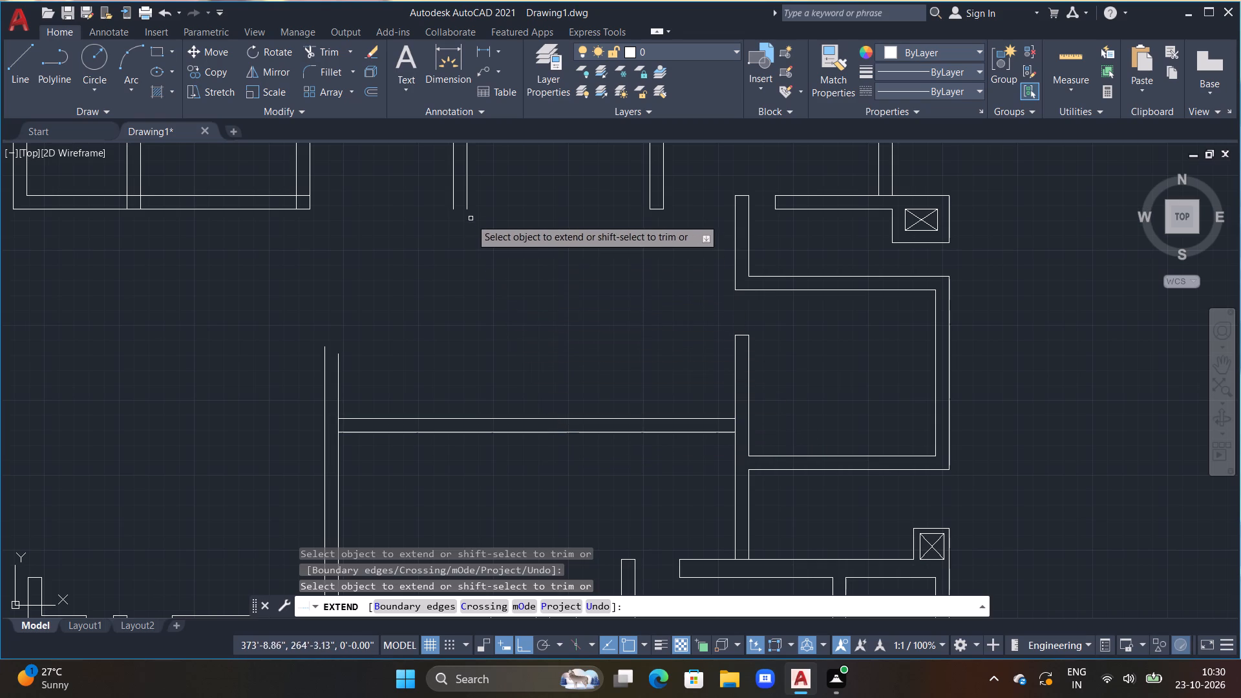
Extend both lines of the open-ended northern partition south to the lower line of the new cross wall.
double_click(467, 207)
click(453, 199)
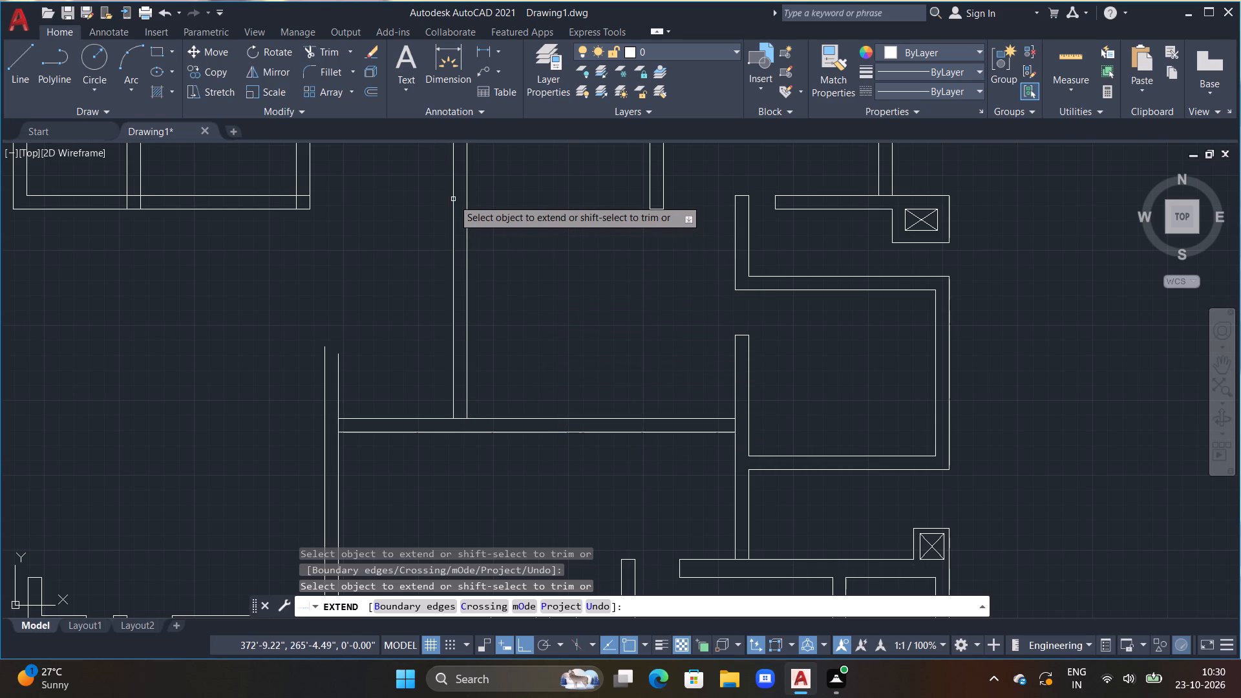
double_click(452, 301)
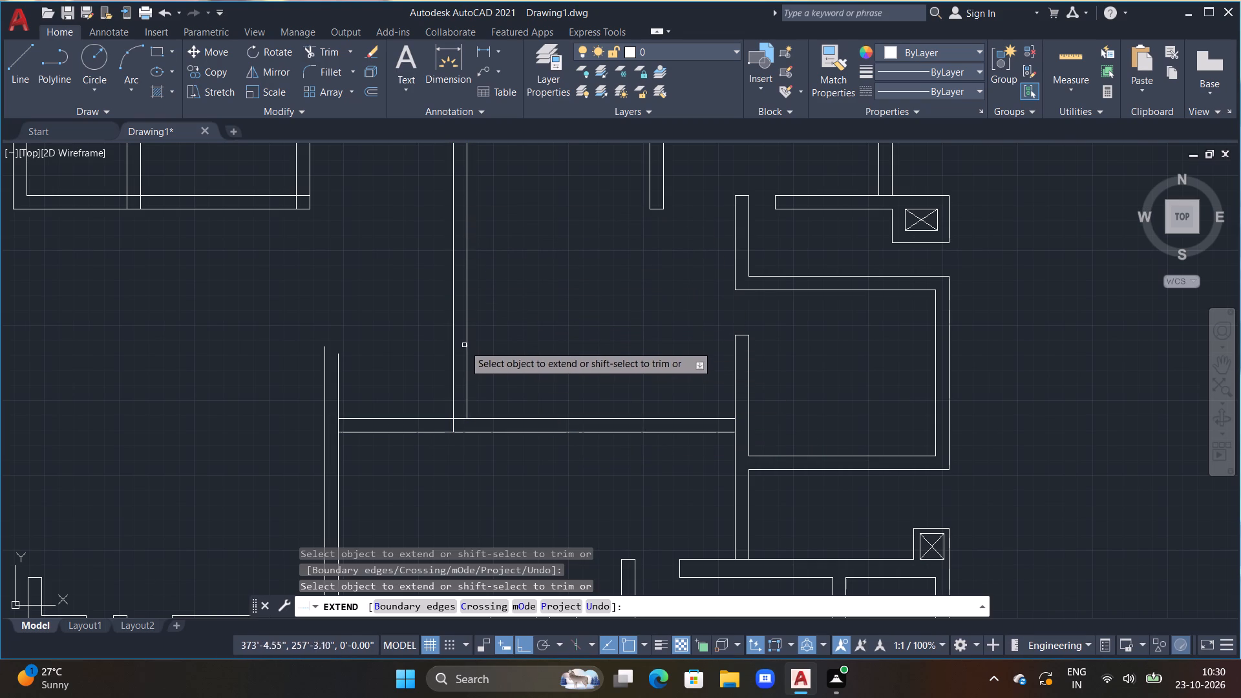
click(467, 354)
key(Escape)
scroll(476, 342, down, 1)
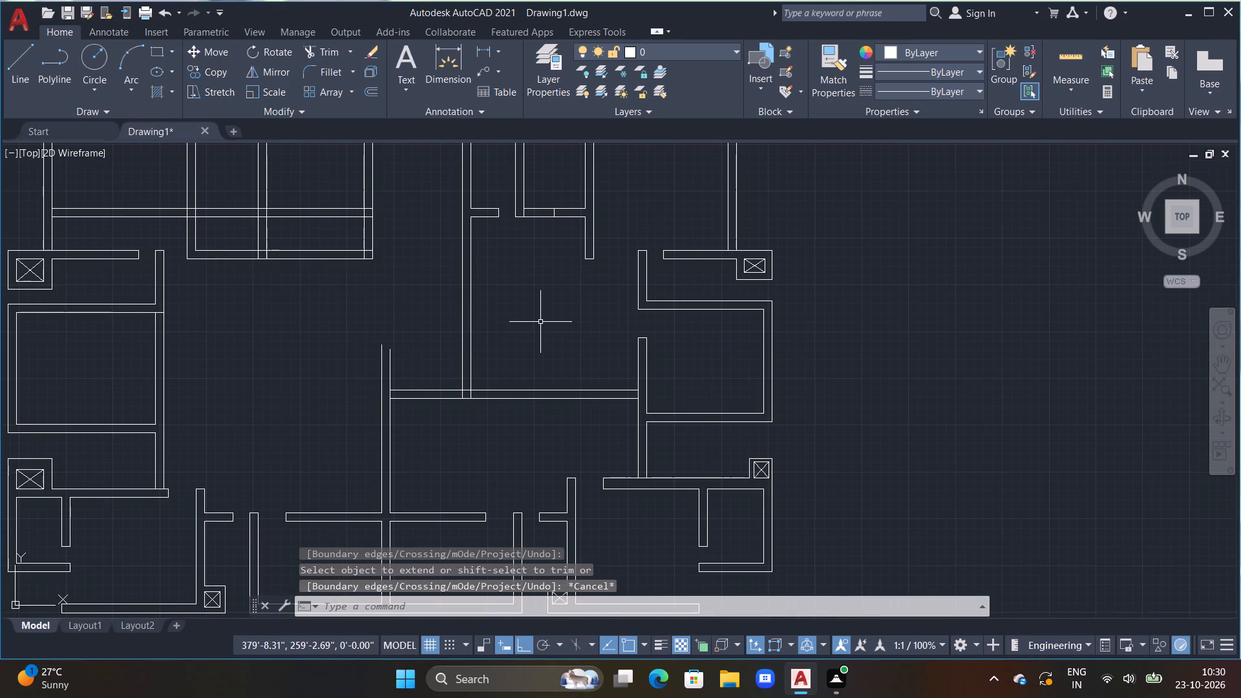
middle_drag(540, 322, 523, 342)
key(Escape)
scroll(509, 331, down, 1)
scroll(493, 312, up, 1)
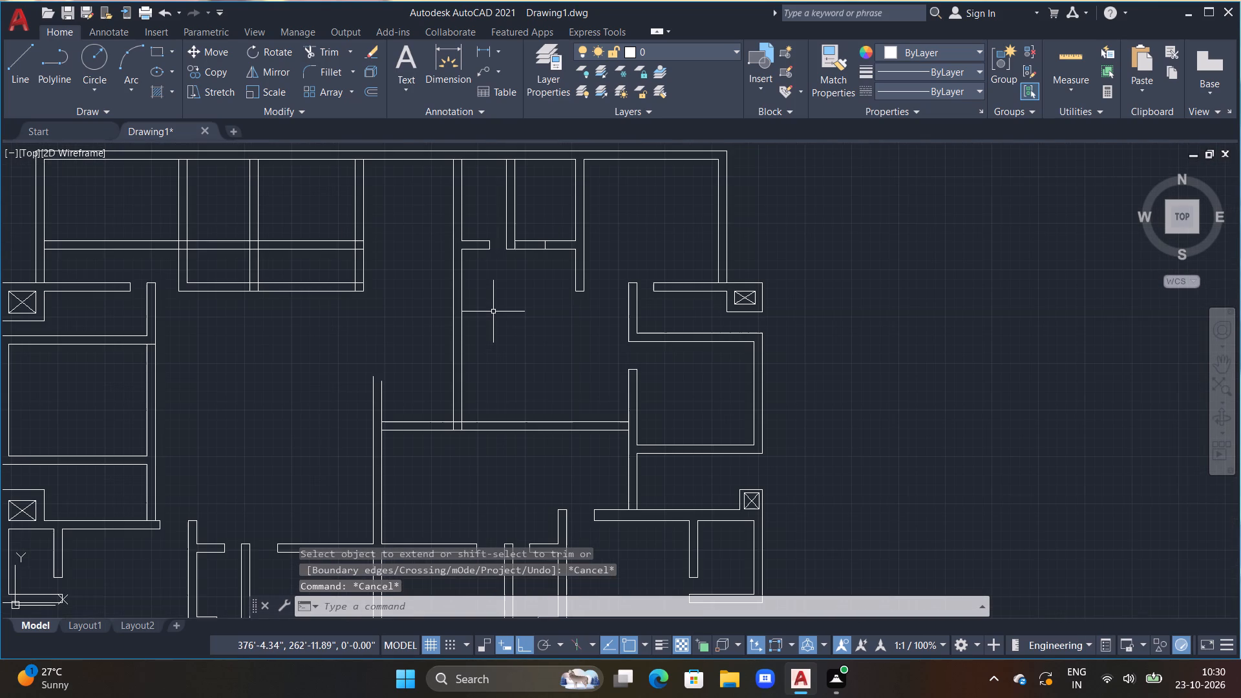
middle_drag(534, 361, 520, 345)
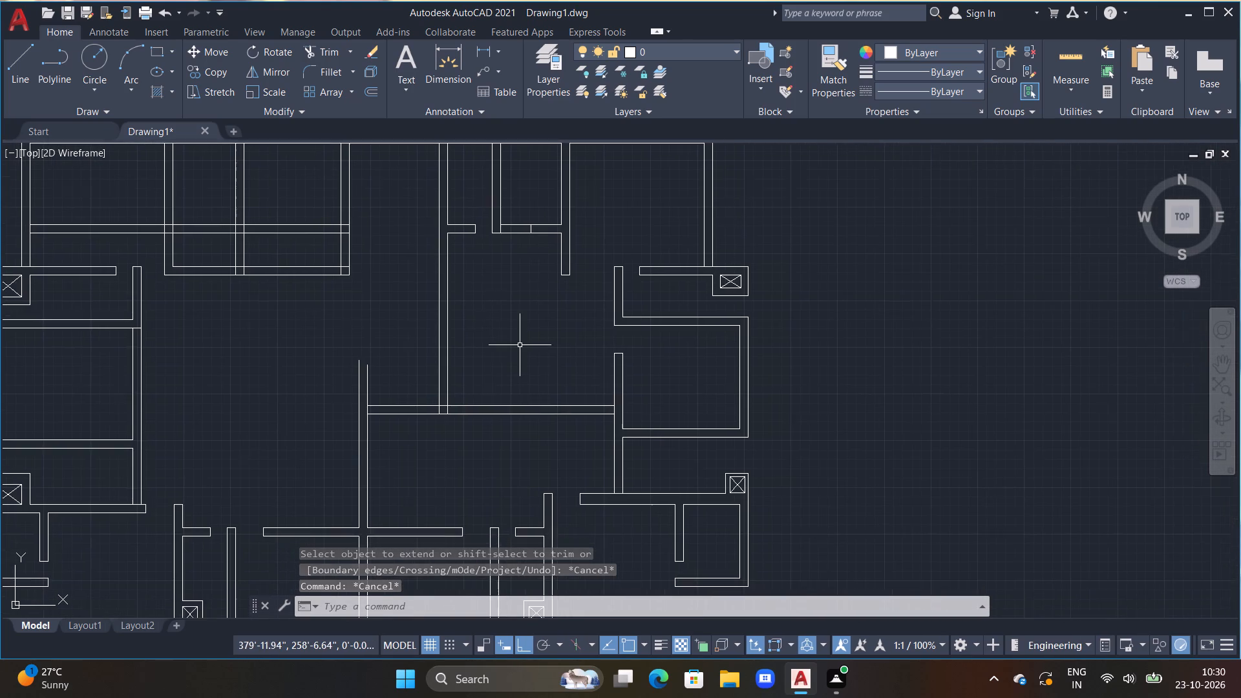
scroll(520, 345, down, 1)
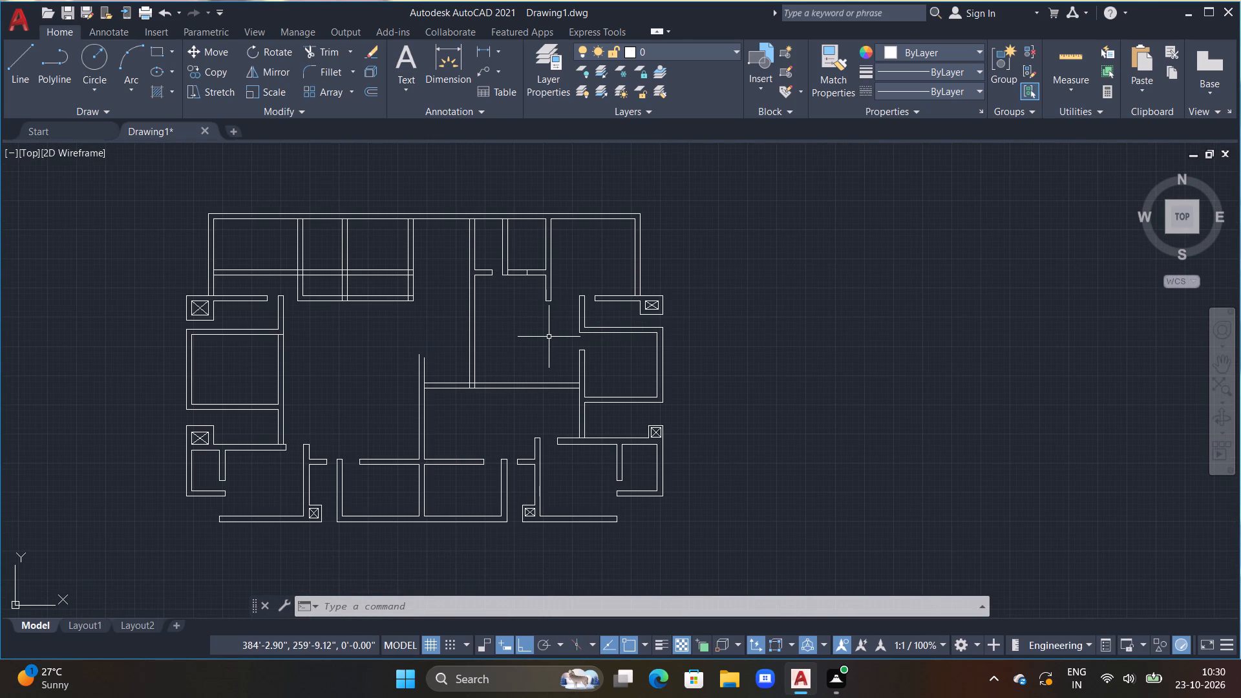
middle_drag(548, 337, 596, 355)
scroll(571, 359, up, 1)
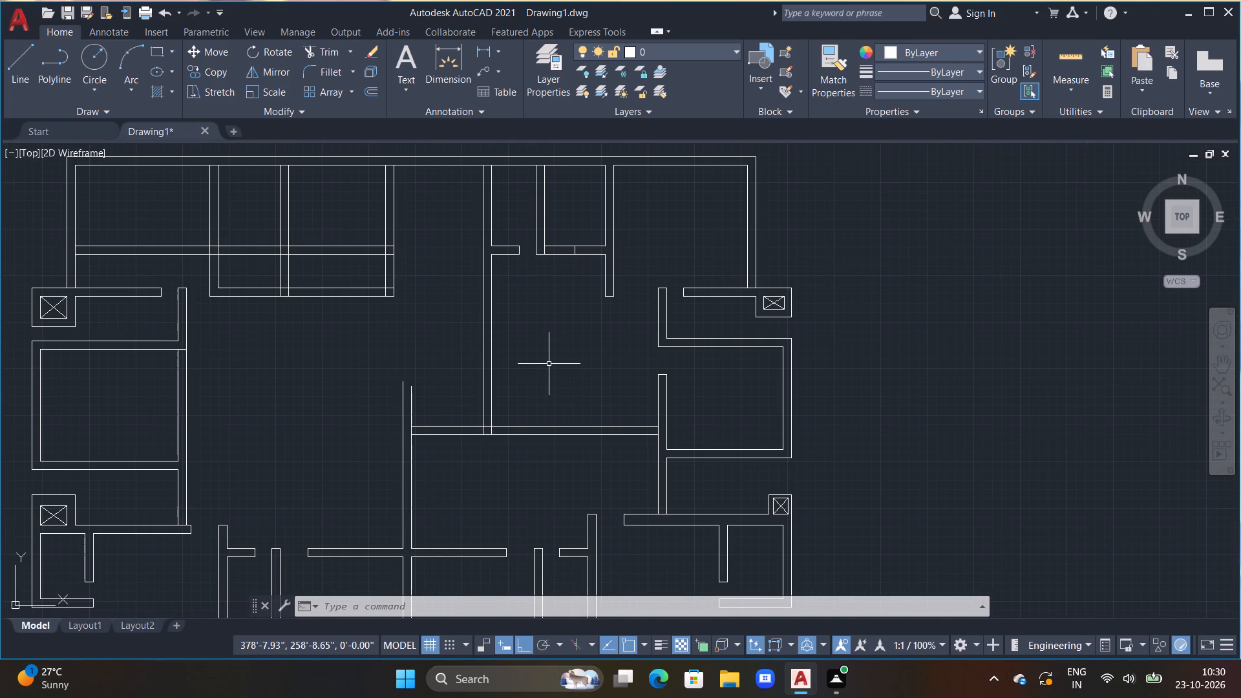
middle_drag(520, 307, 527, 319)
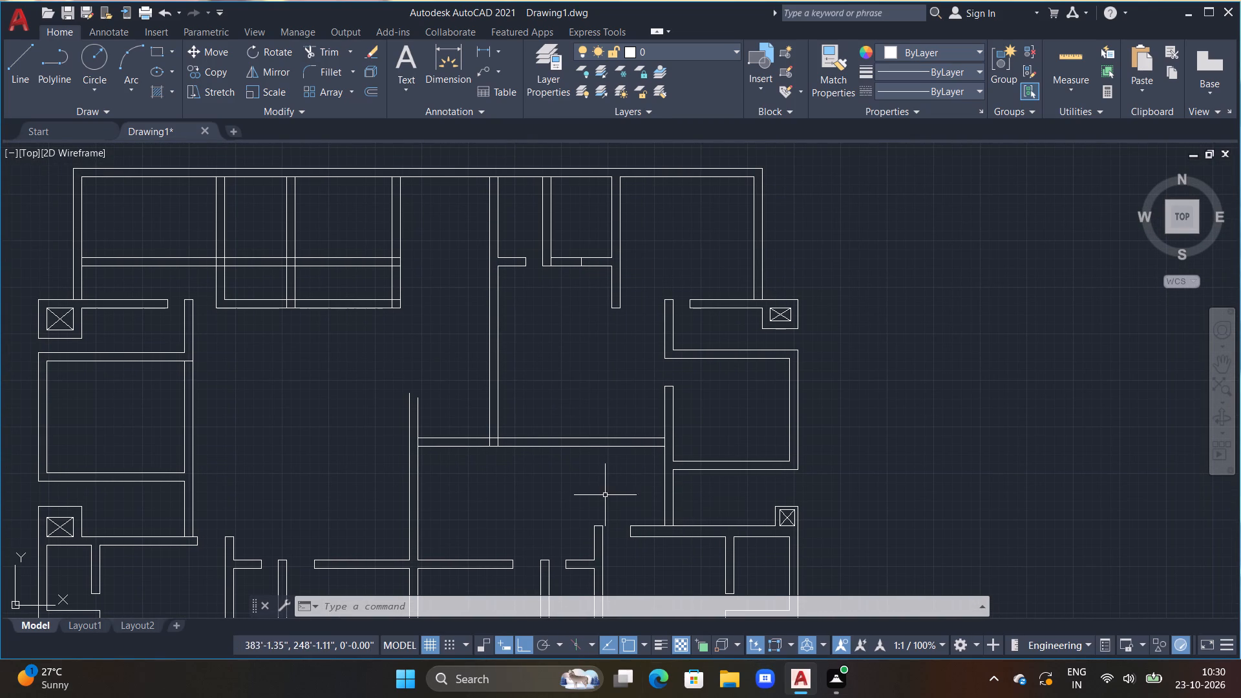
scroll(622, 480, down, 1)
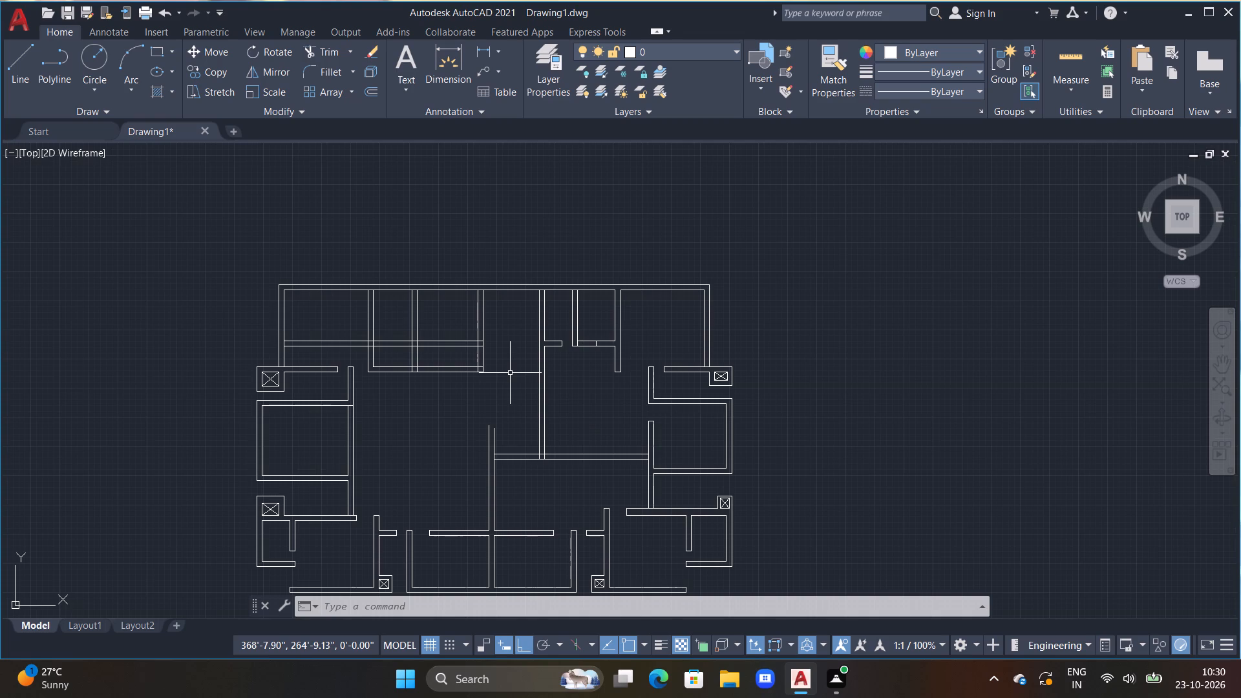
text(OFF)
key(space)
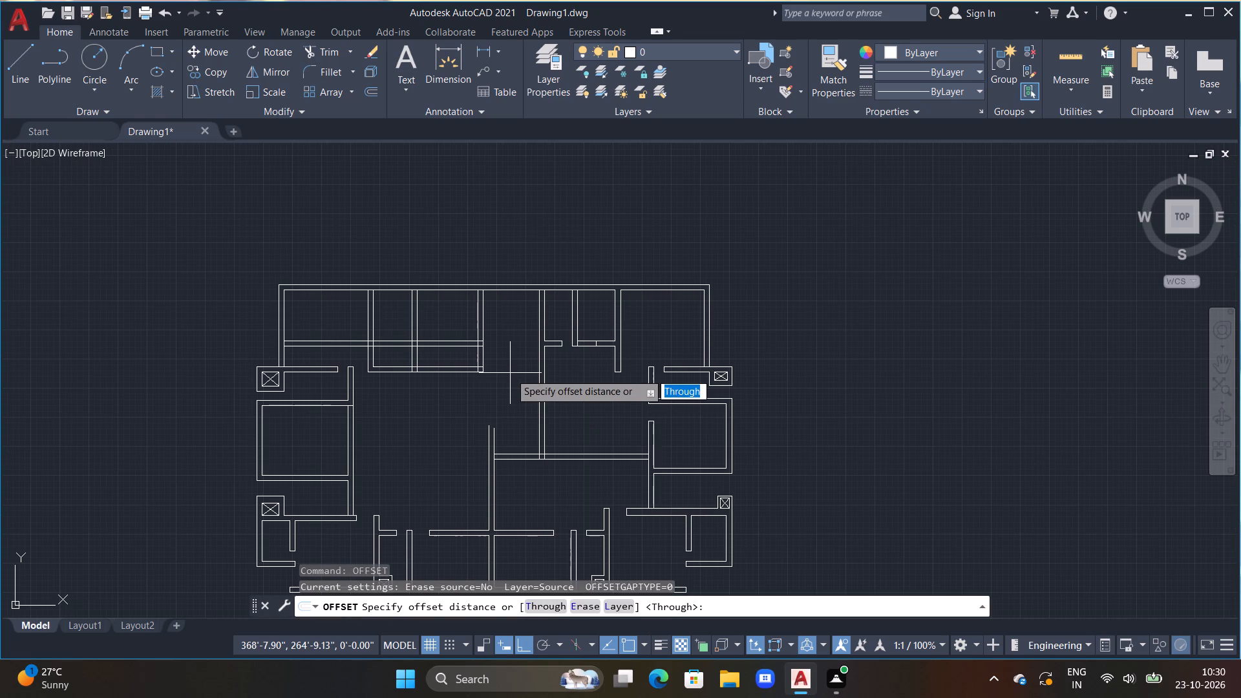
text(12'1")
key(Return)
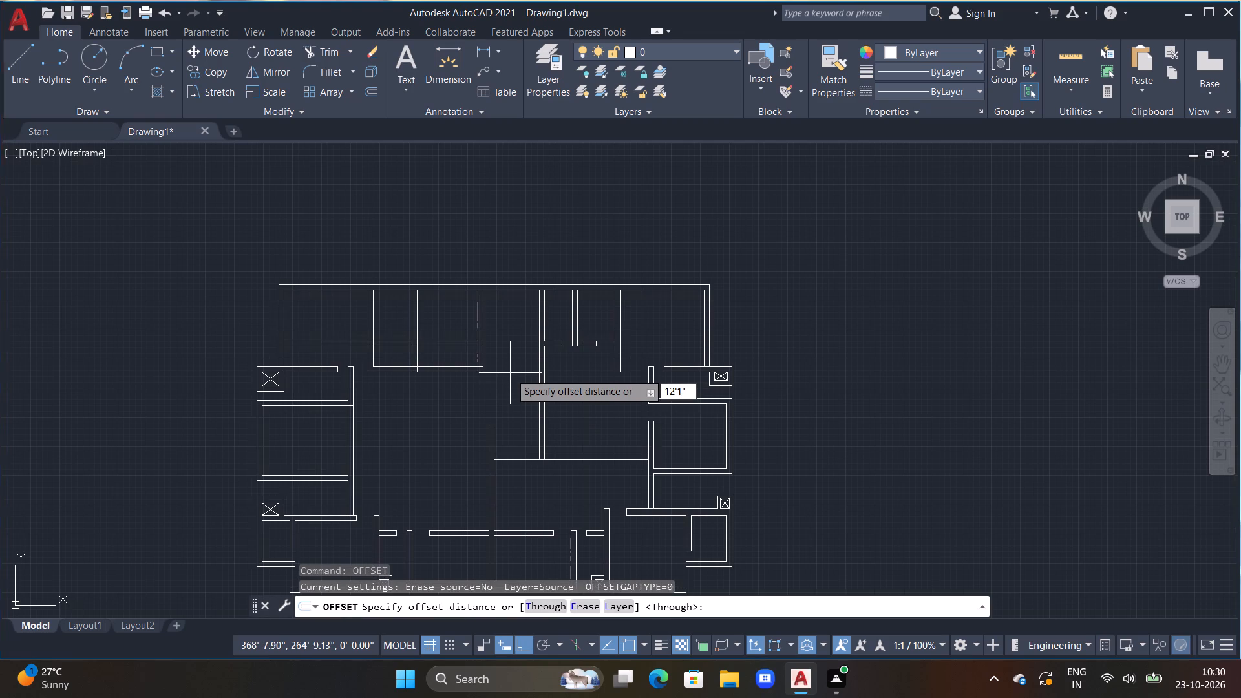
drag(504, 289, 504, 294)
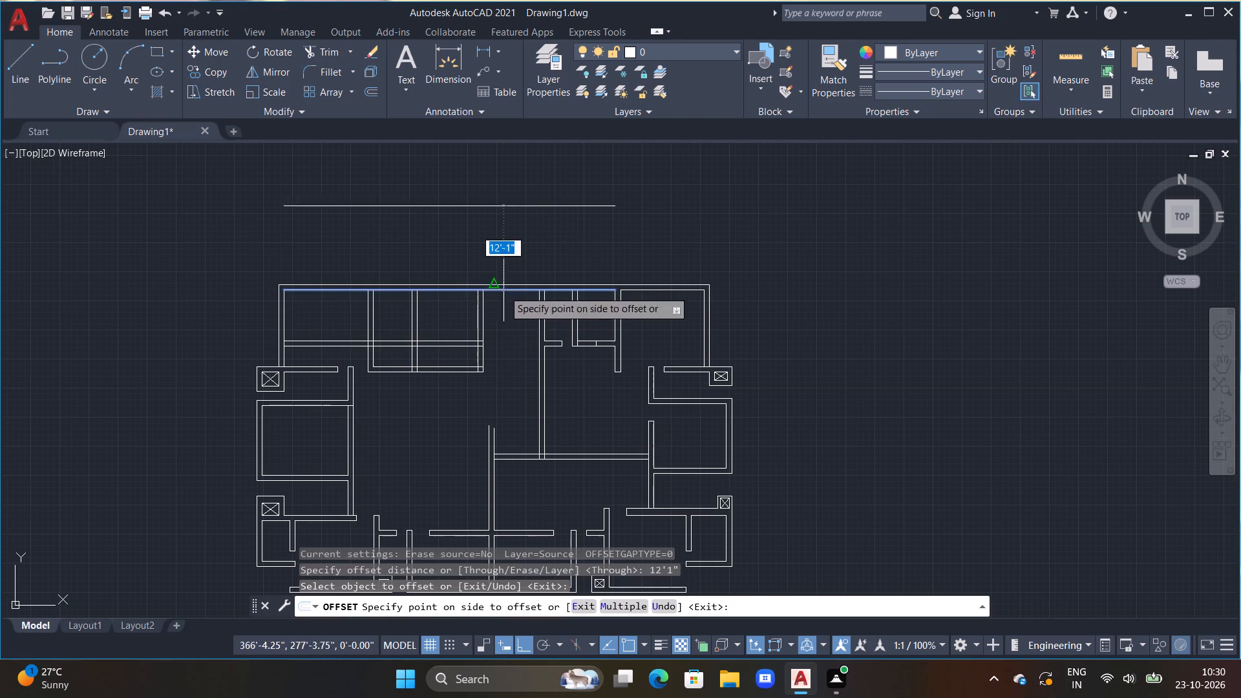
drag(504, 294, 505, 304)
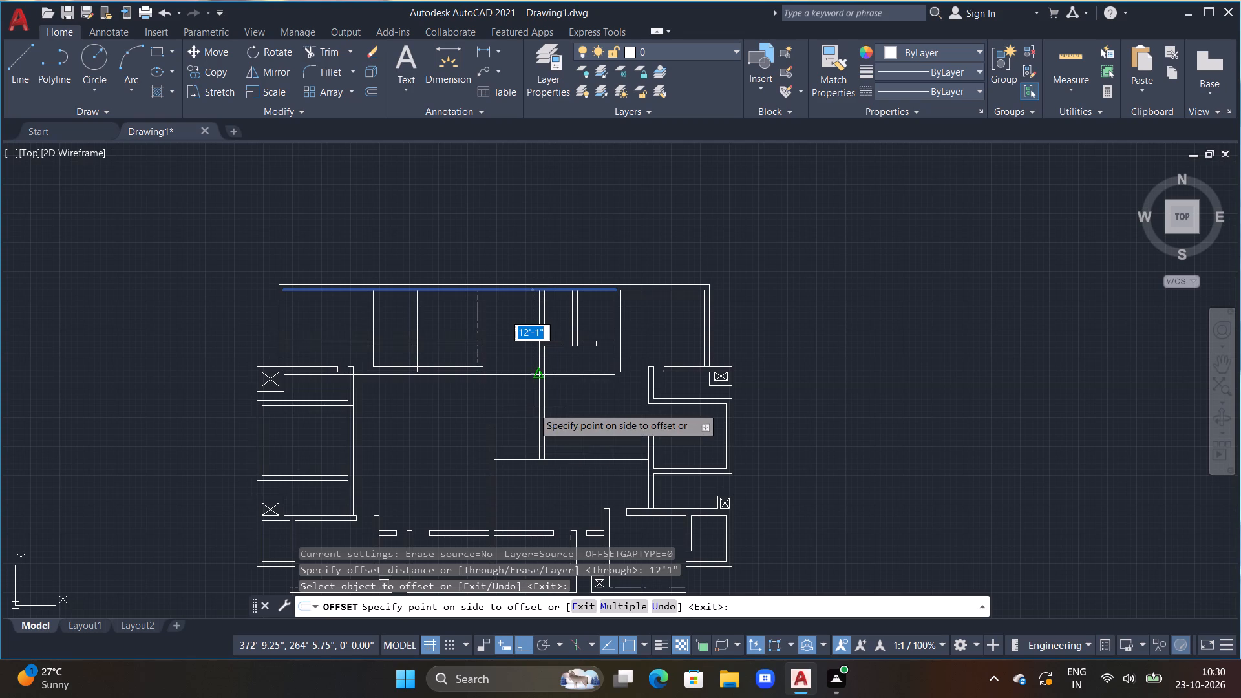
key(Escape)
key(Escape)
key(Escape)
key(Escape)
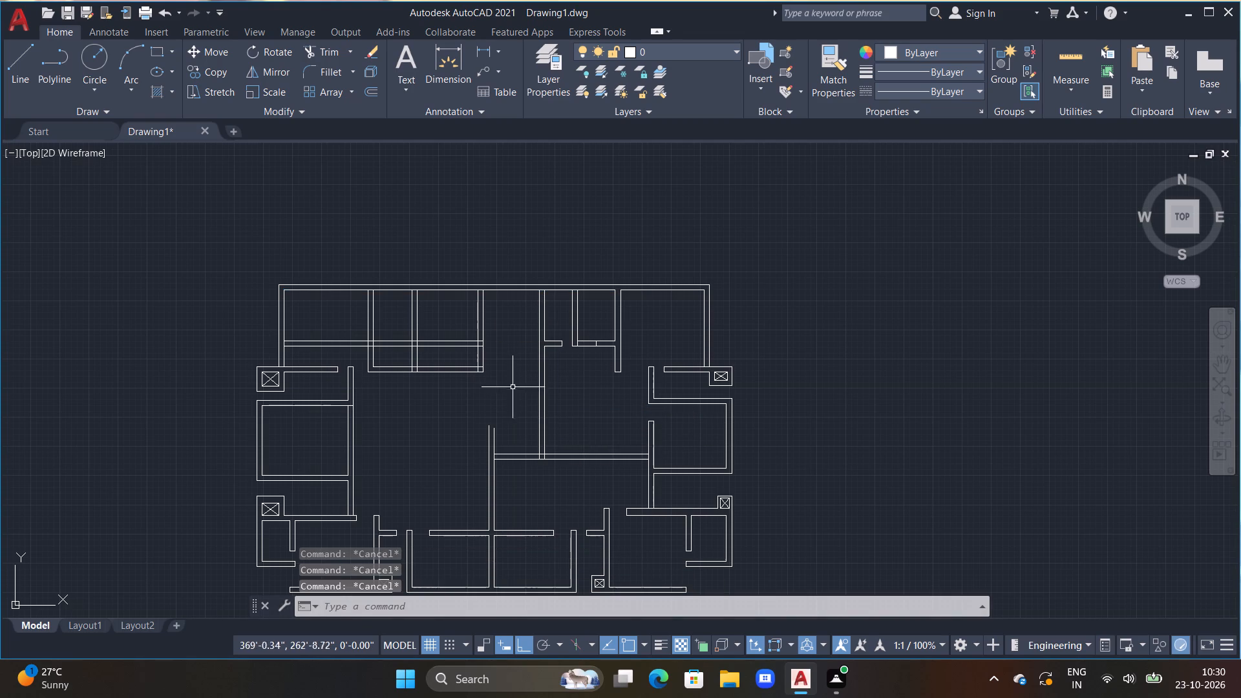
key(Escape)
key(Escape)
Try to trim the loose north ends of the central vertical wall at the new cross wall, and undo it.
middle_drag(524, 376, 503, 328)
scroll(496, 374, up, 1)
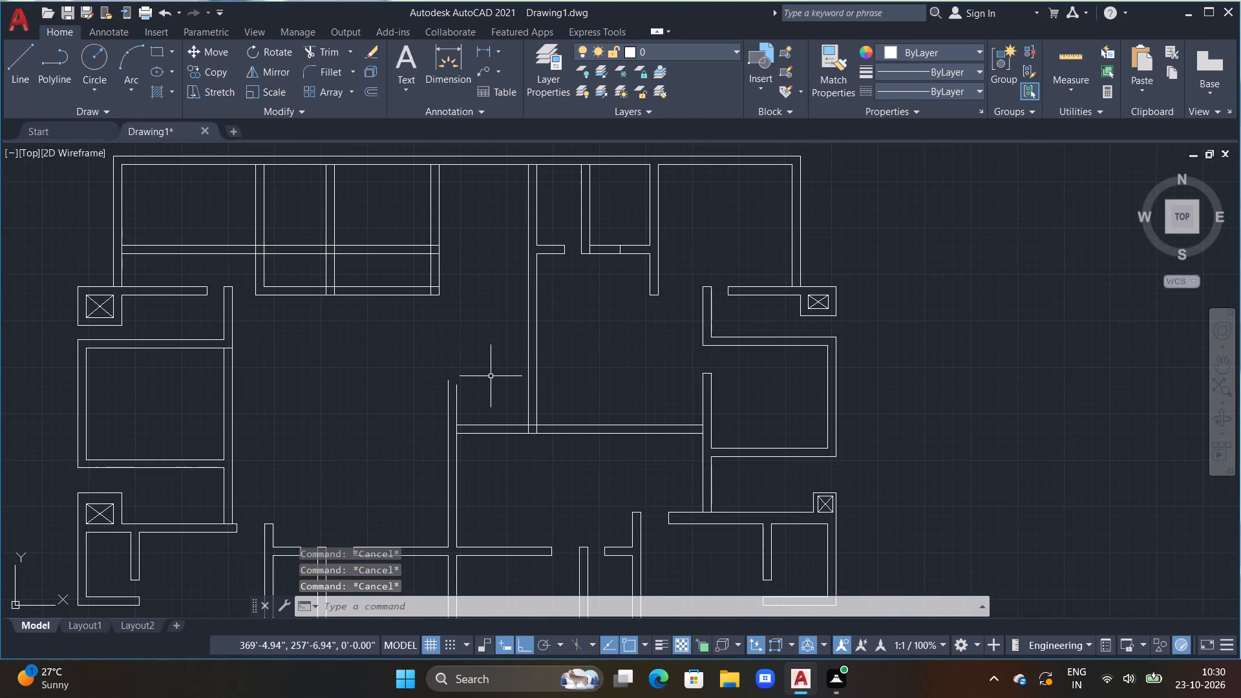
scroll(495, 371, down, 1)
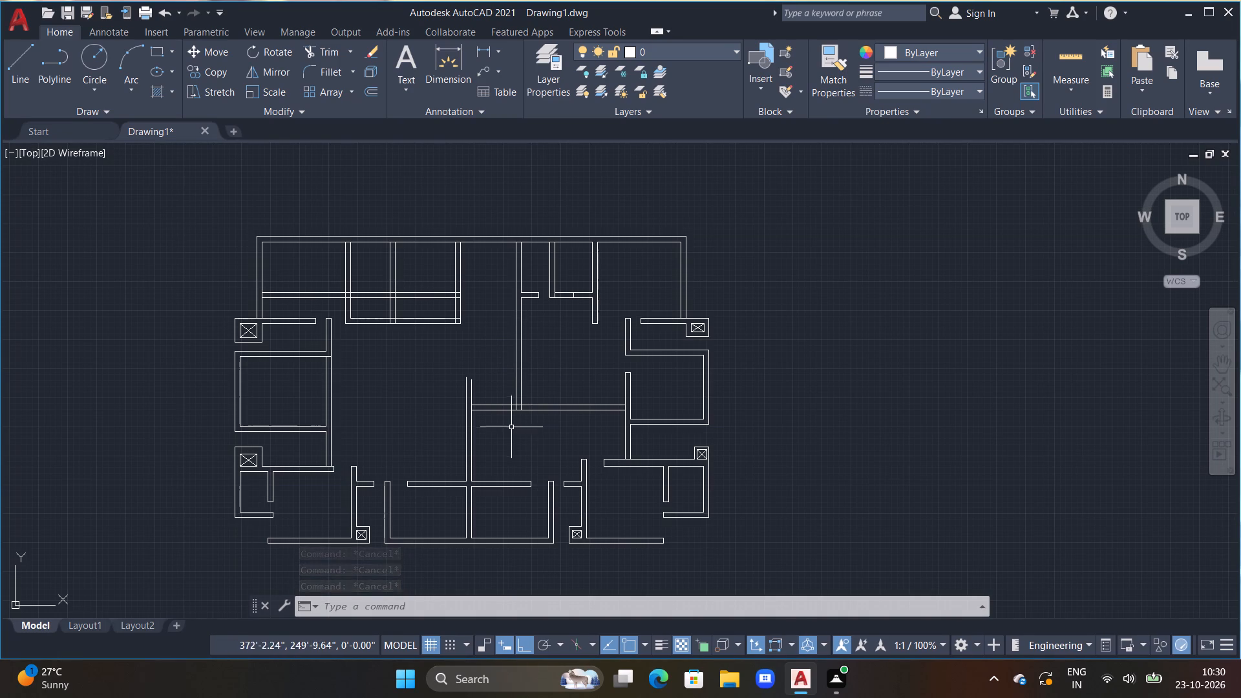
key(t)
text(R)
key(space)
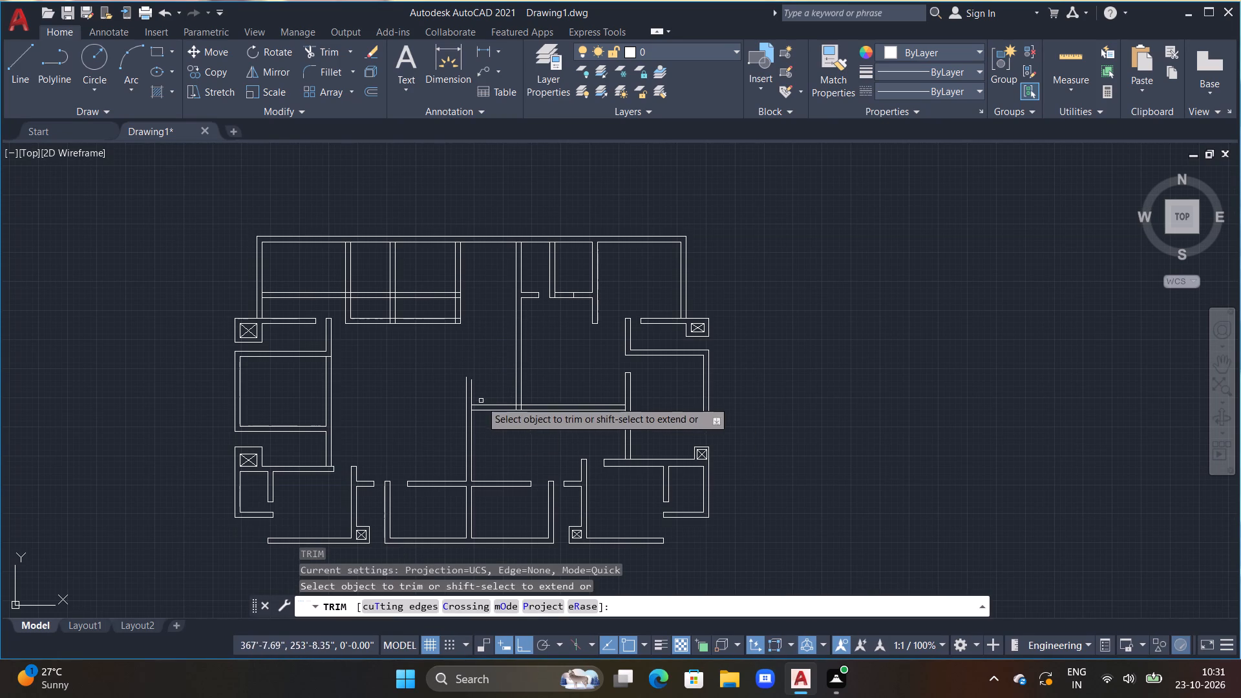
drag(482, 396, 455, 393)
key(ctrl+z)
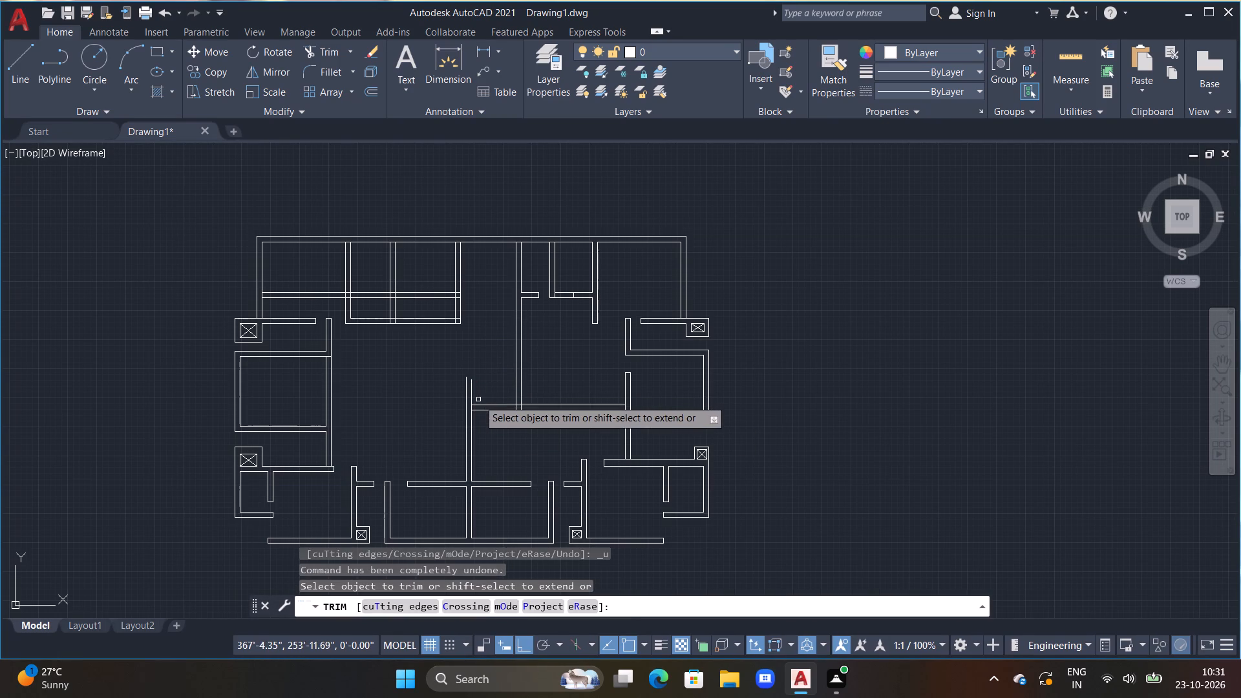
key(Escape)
Extend both lines of the new cross wall west to the outer line of the central vertical wall.
scroll(477, 394, up, 2)
key(Escape)
middle_drag(477, 394, 526, 324)
key(Escape)
key(Escape)
text(EX)
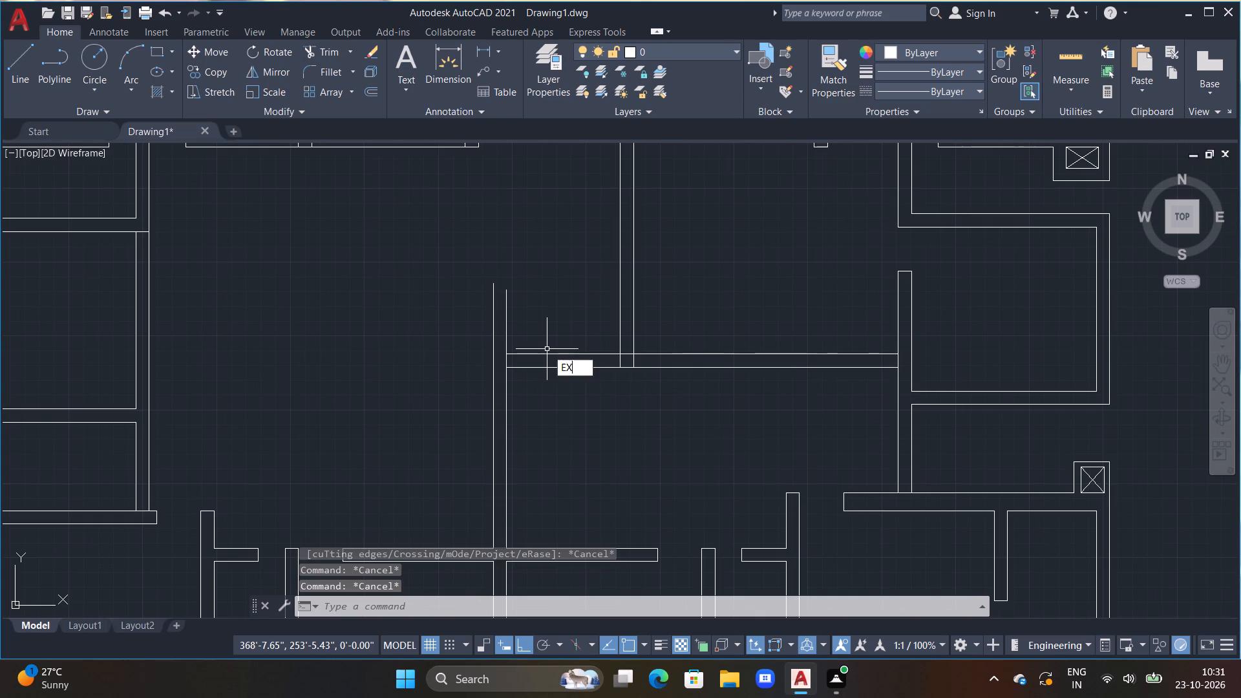
key(space)
click(517, 368)
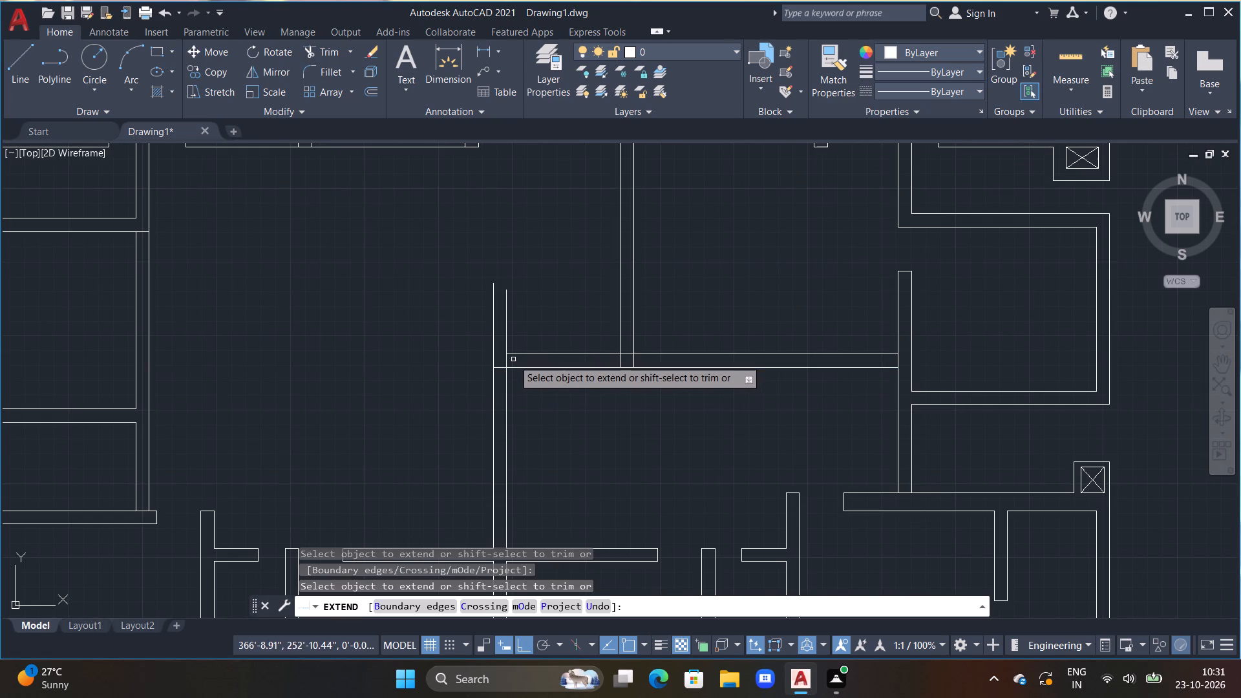
double_click(513, 357)
key(Escape)
Trim the central vertical wall's two lines where they project north of the new cross wall.
text(TR)
key(space)
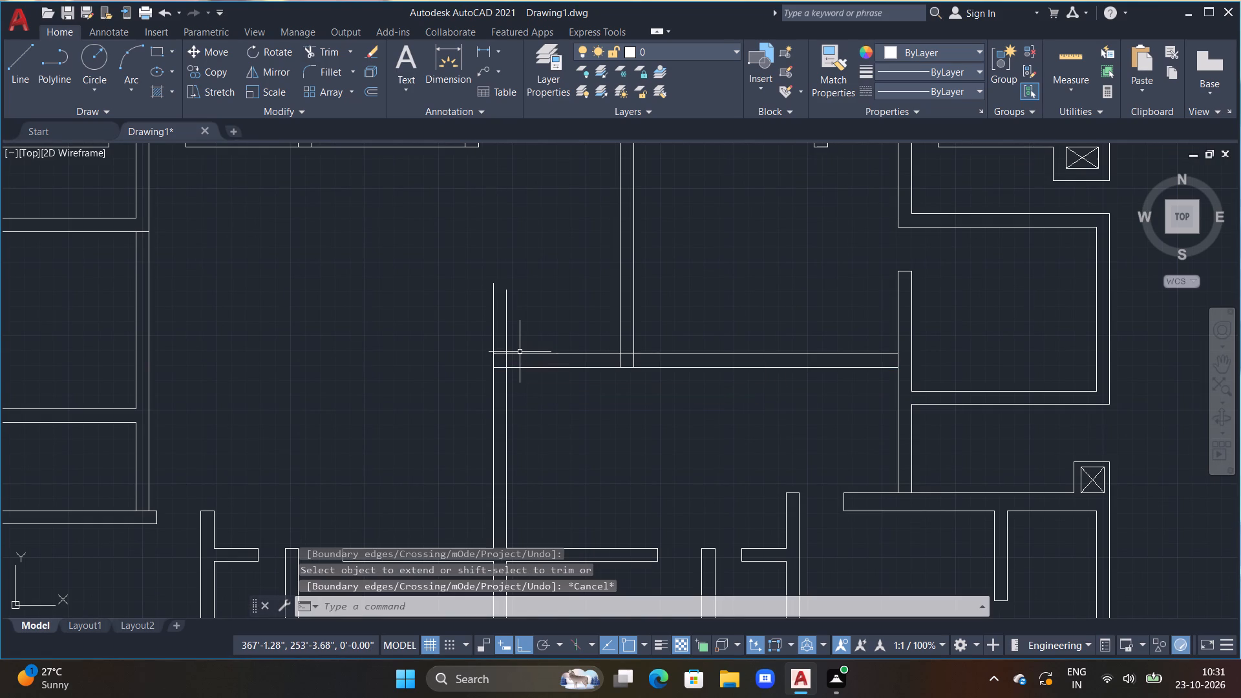
drag(516, 343, 423, 332)
click(423, 332)
drag(386, 299, 352, 301)
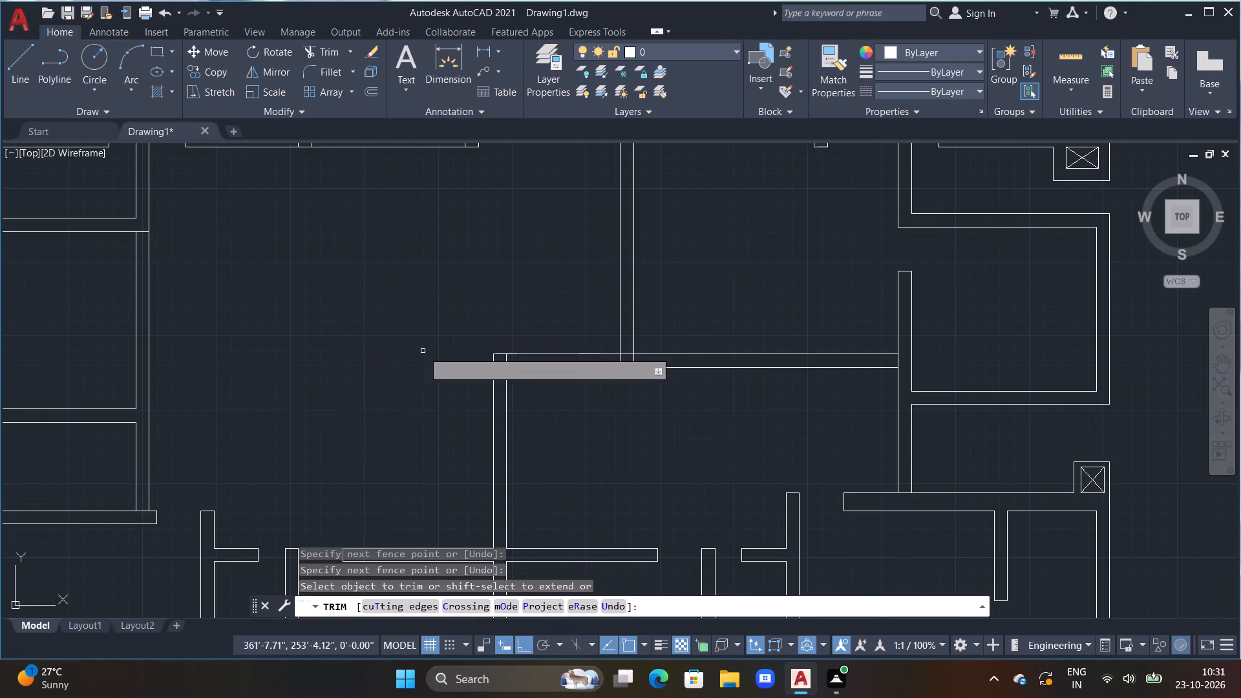
Draw a short horizontal line across the northern partition, about 5'-7" north of the new cross wall, marking an opening edge.
scroll(637, 377, down, 3)
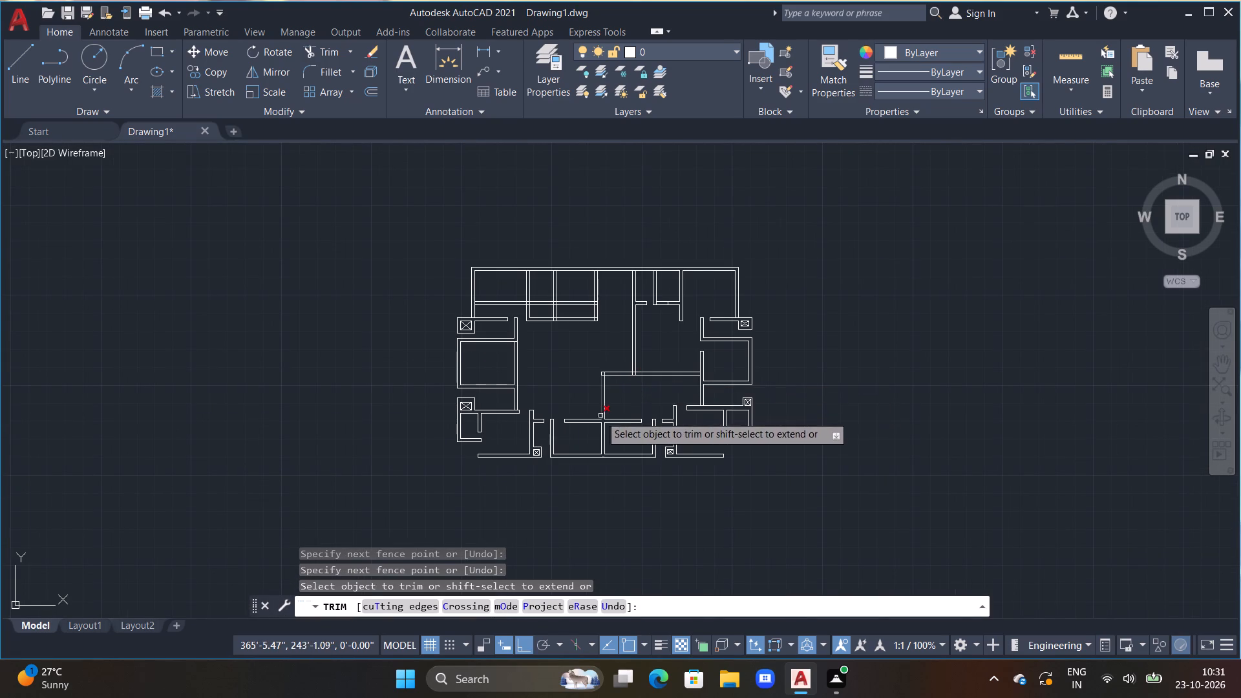
middle_drag(597, 381, 584, 416)
key(Escape)
key(Escape)
scroll(641, 381, up, 1)
key(Escape)
middle_drag(668, 390, 620, 334)
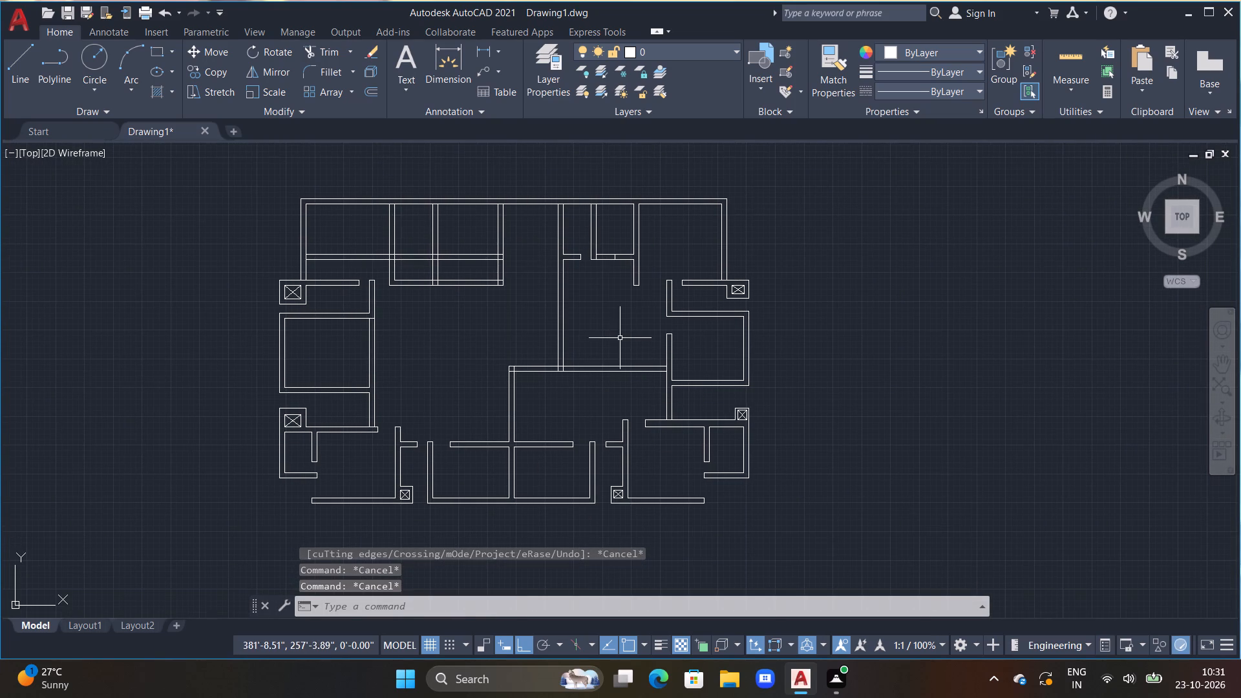
middle_drag(585, 371, 592, 399)
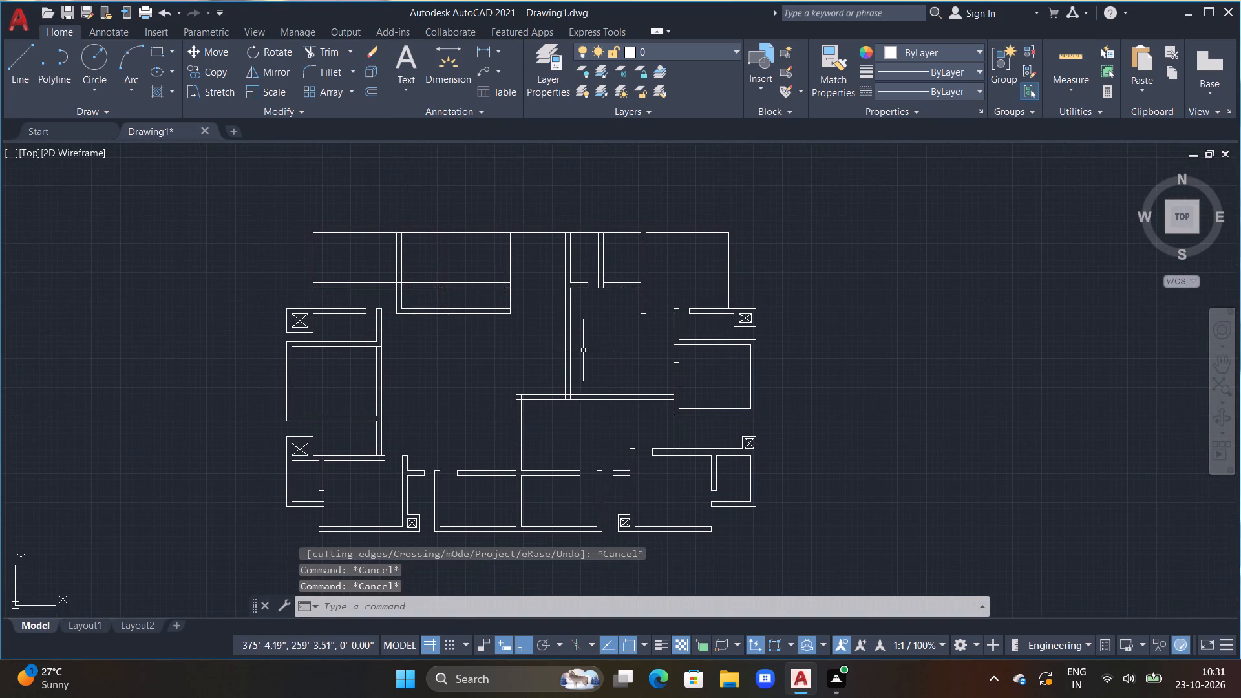
scroll(583, 346, up, 1)
key(l)
key(space)
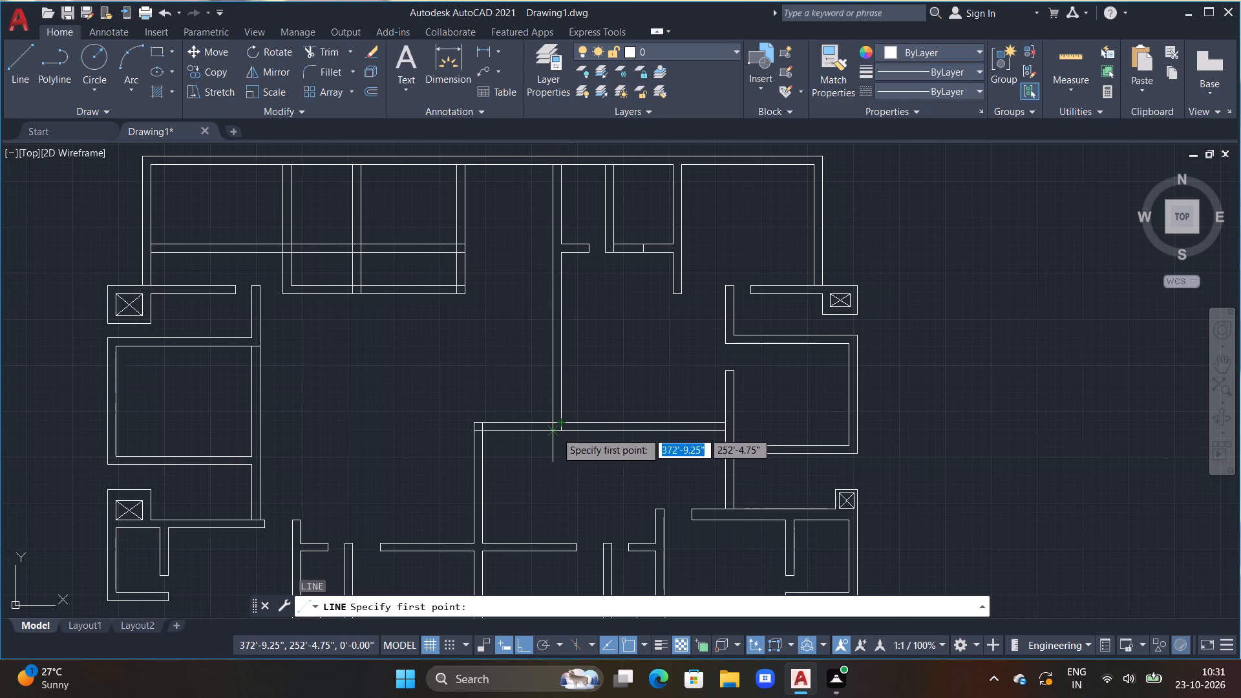
double_click(551, 361)
click(592, 352)
key(Escape)
Offset the short horizontal line 3'6" to the north to mark the opening's other edge.
text(OFF)
key(space)
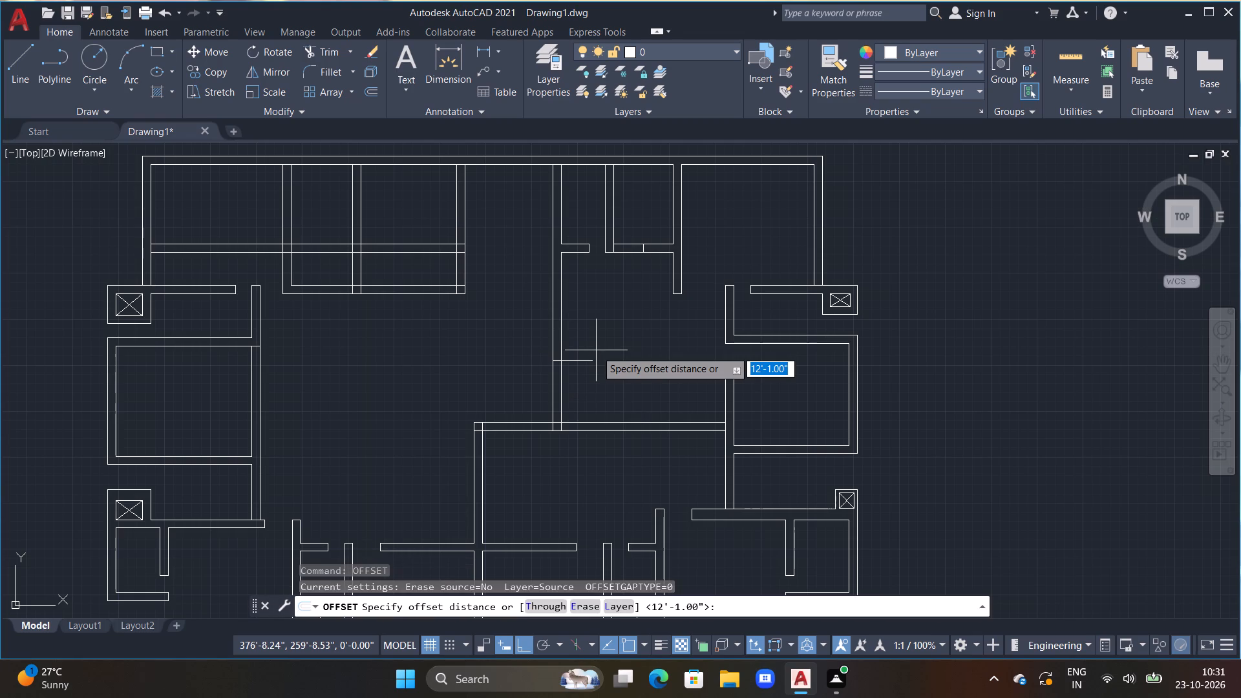
text(3'6")
key(Return)
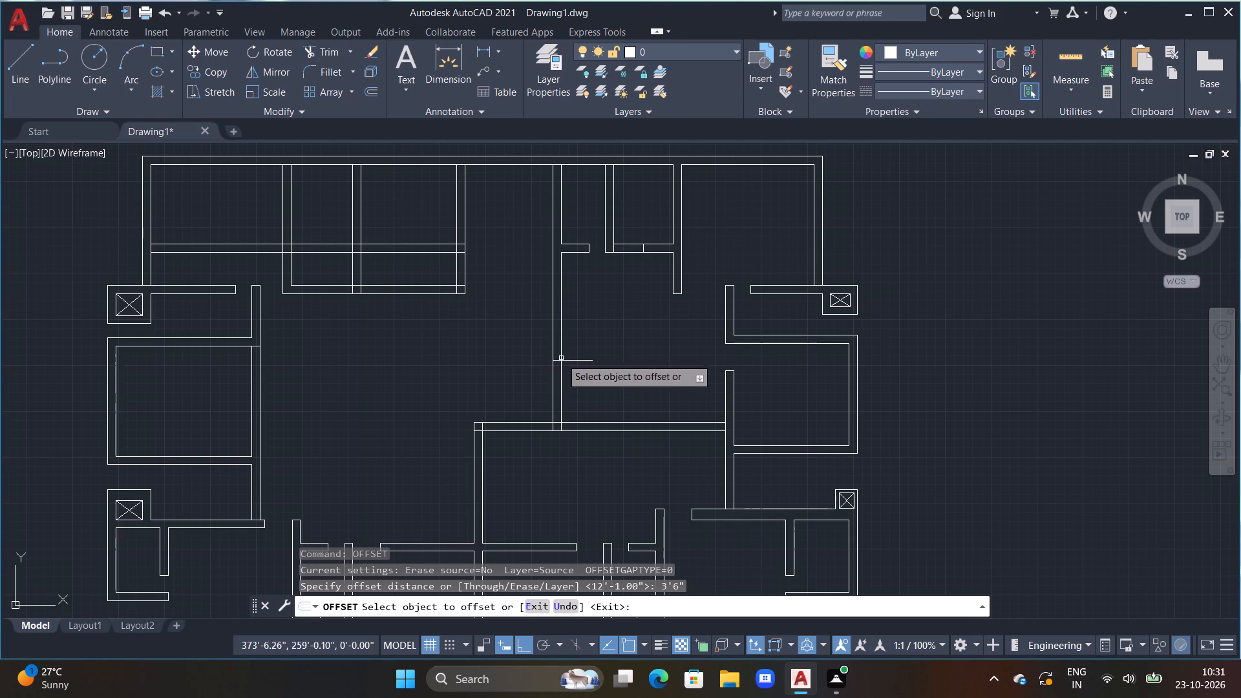
click(569, 360)
click(575, 319)
key(Escape)
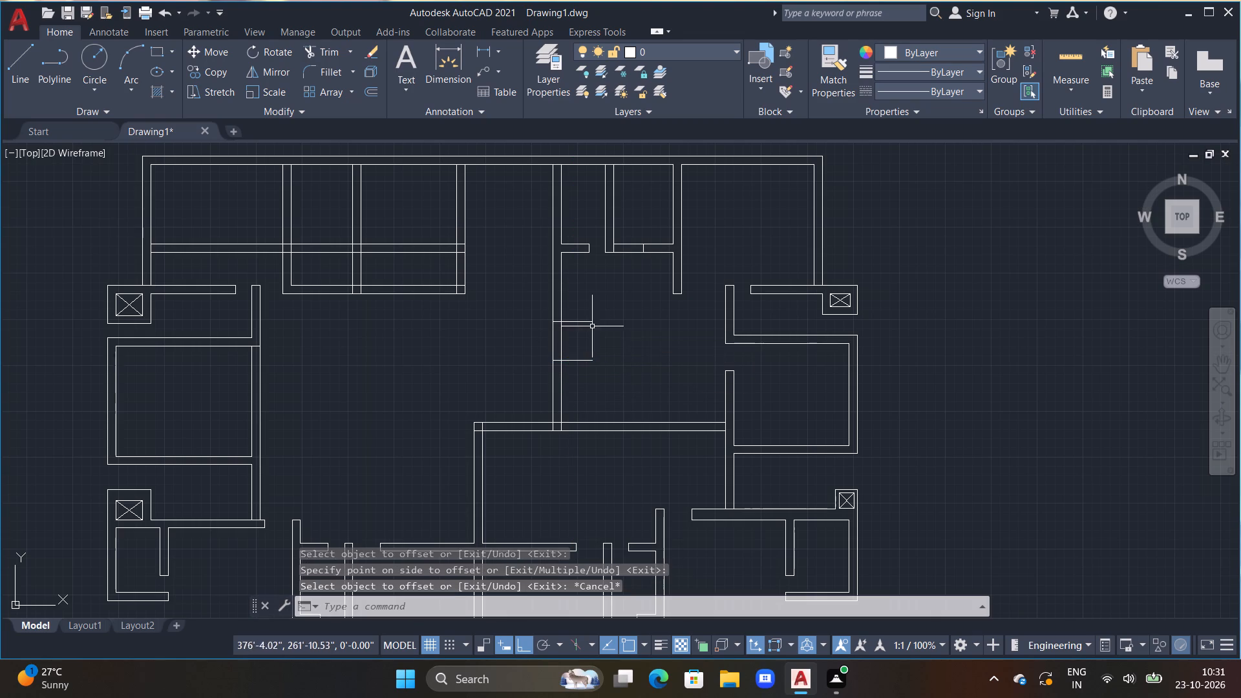
Trim the marker lines' overhang east of the partition and both partition lines between them to cut the opening.
key(t)
text(R)
key(space)
drag(578, 313, 583, 382)
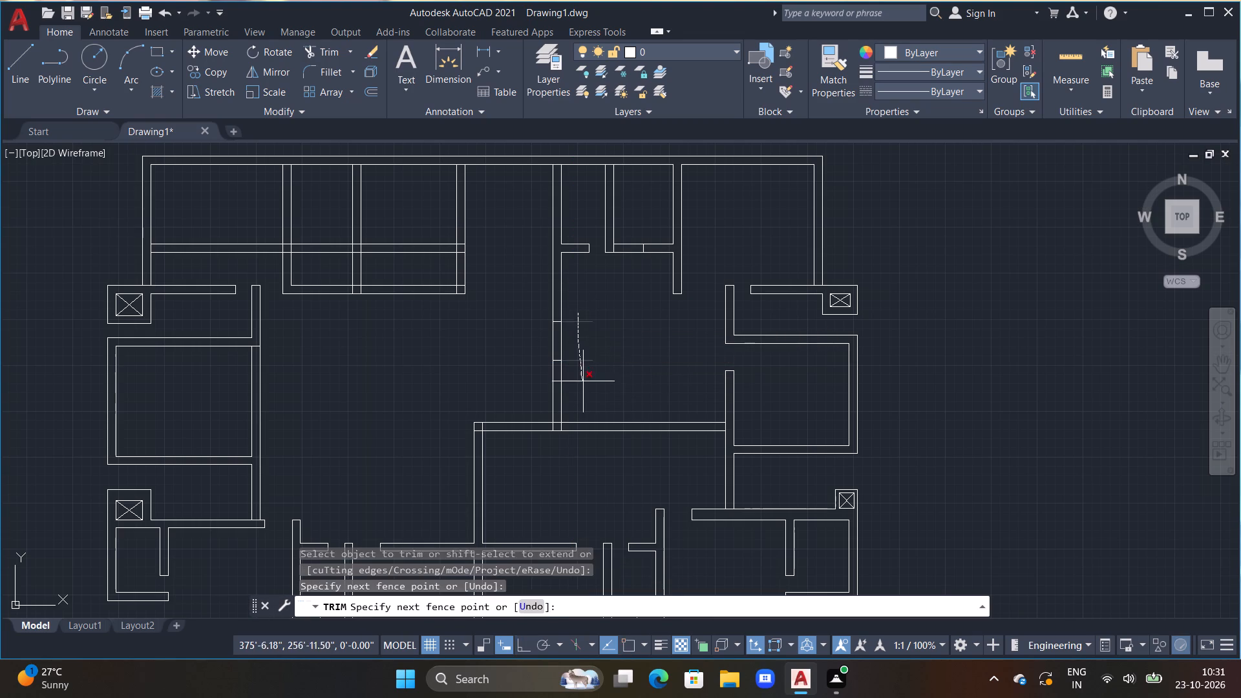
drag(583, 382, 583, 381)
drag(572, 354, 535, 341)
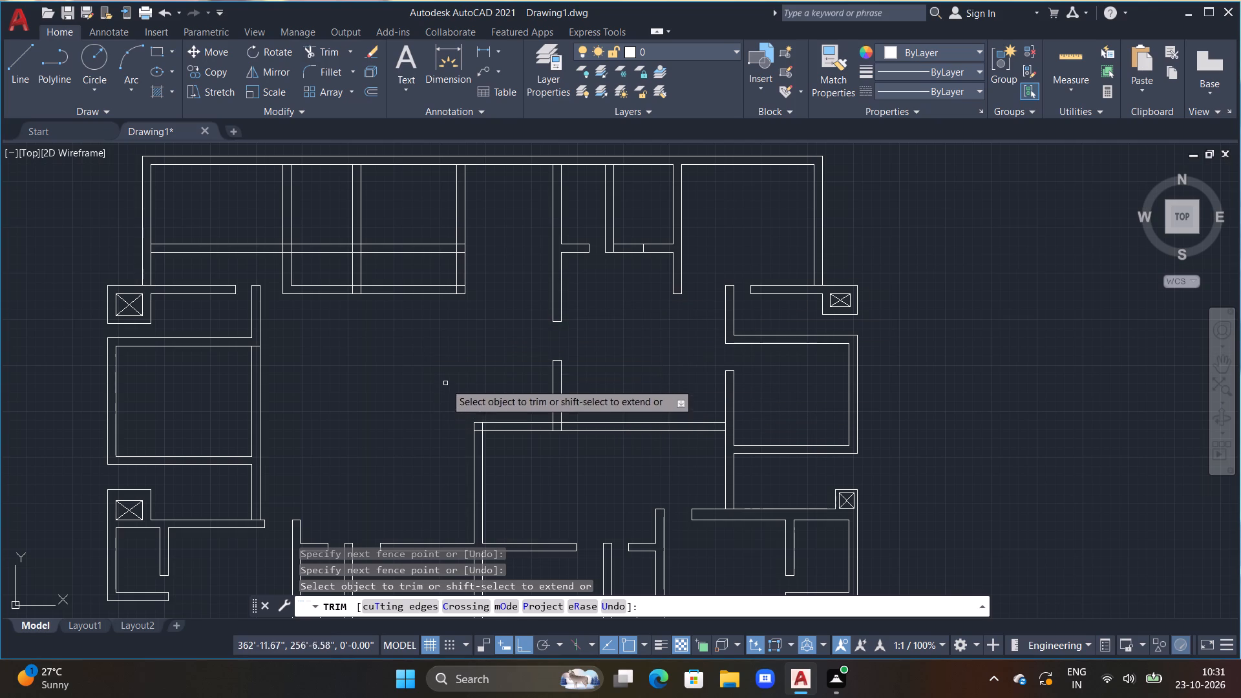
Trim the cross wall's upper line between the partition faces and the partition's east line inside the cross wall.
middle_drag(471, 390, 482, 335)
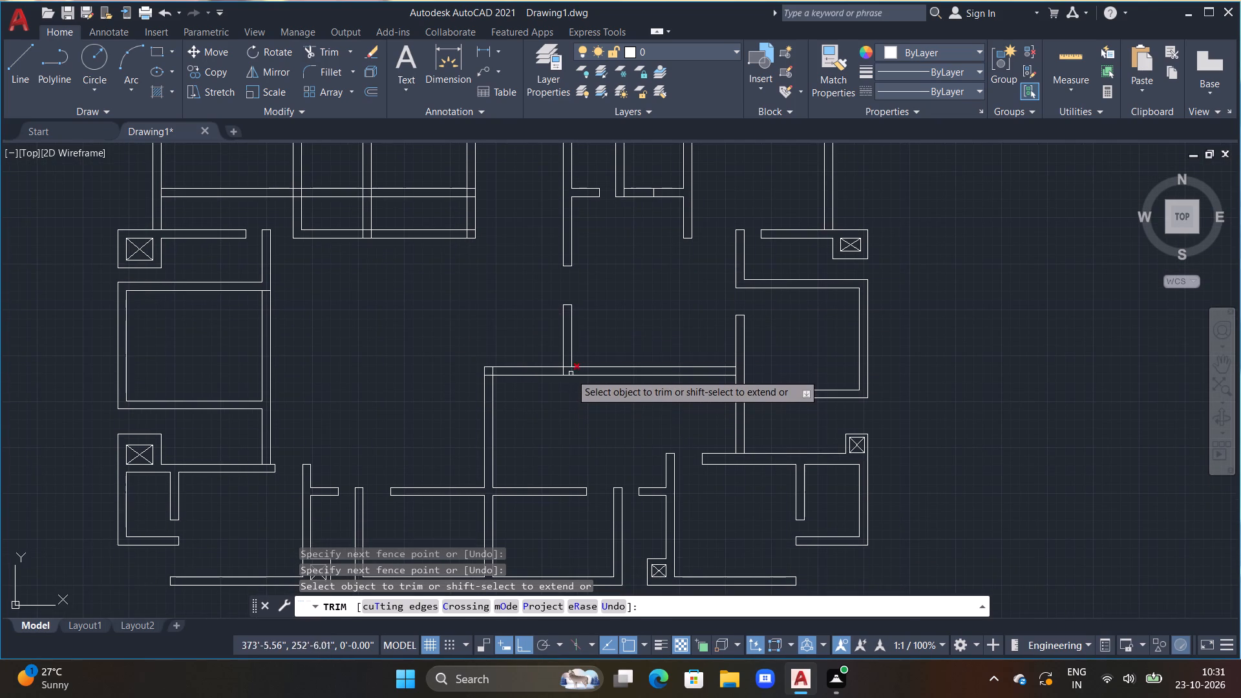
scroll(570, 372, up, 2)
click(560, 356)
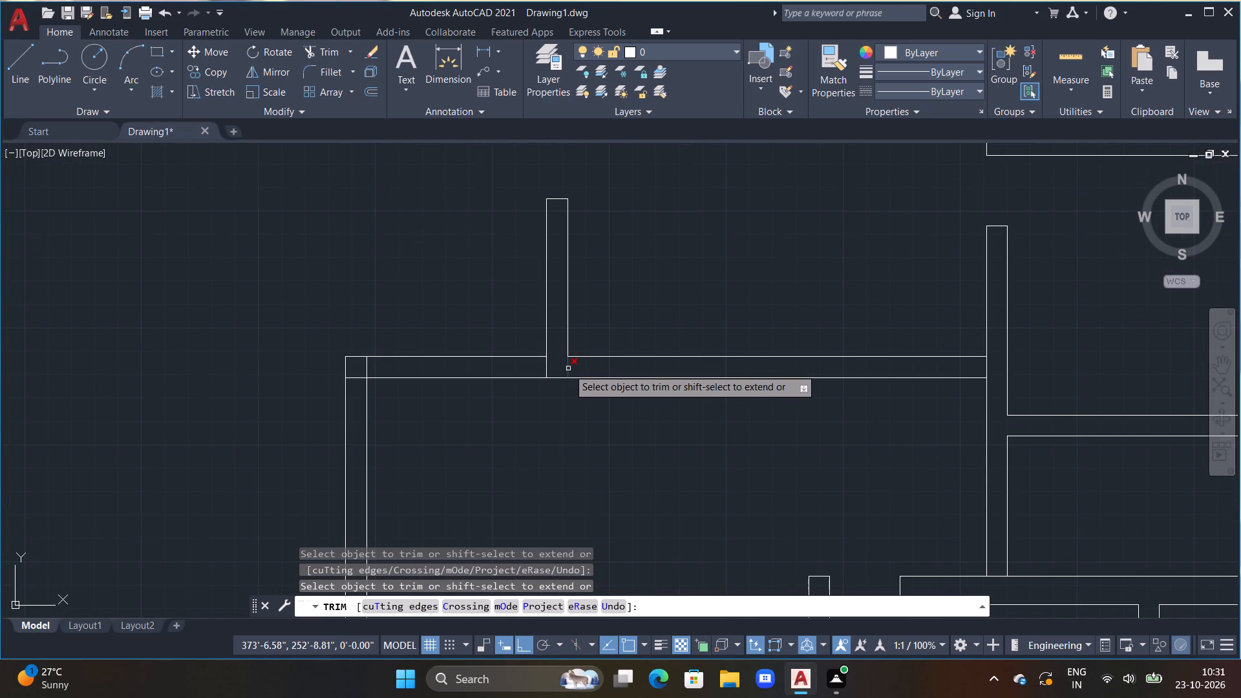
click(568, 368)
scroll(540, 402, down, 2)
middle_drag(524, 418, 580, 386)
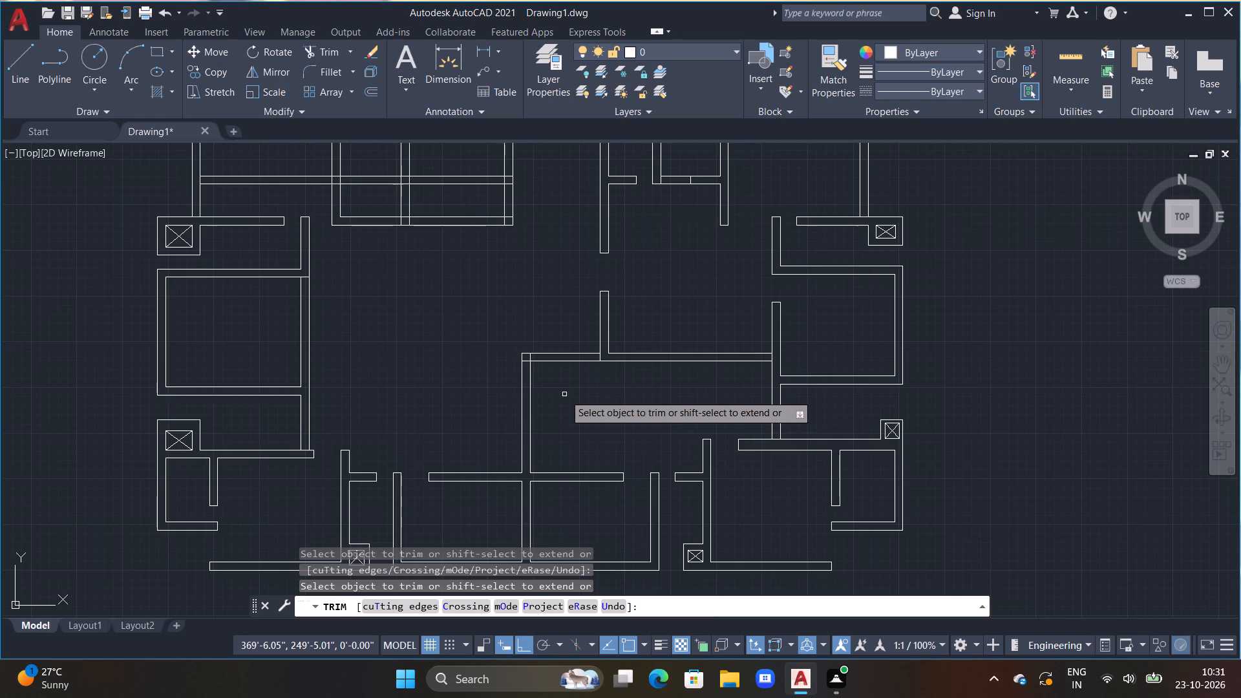
scroll(563, 392, up, 1)
middle_drag(563, 396, 567, 419)
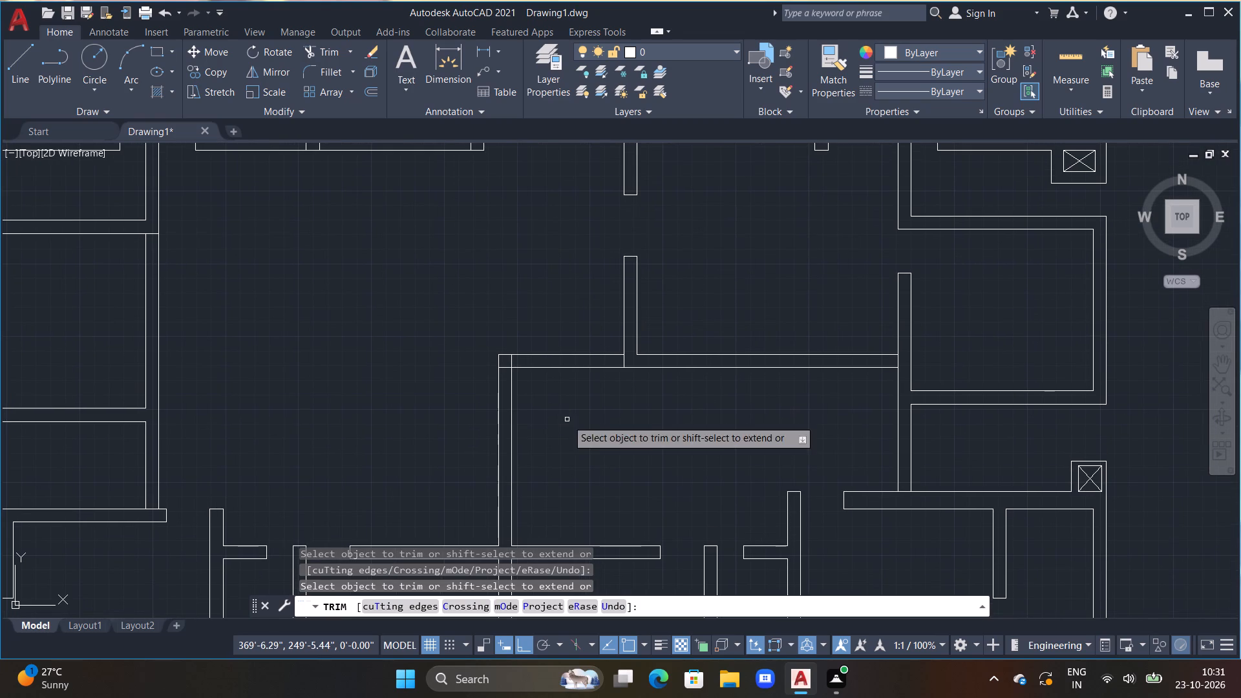
key(Escape)
key(Escape)
key(Escape)
key(Escape)
key(Escape)
key(Escape)
key(Escape)
key(Escape)
Offset the partition's west line 2'6" to the west, across the cross wall.
text(OFF)
key(space)
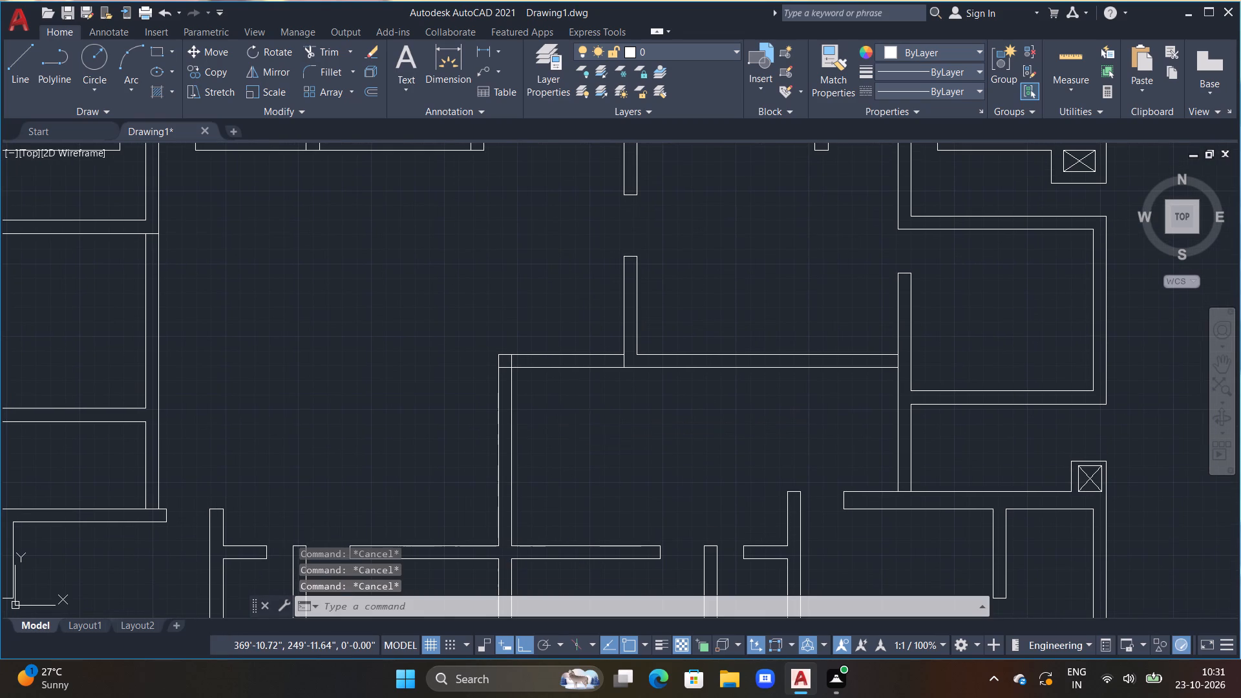
text(2'6")
key(Return)
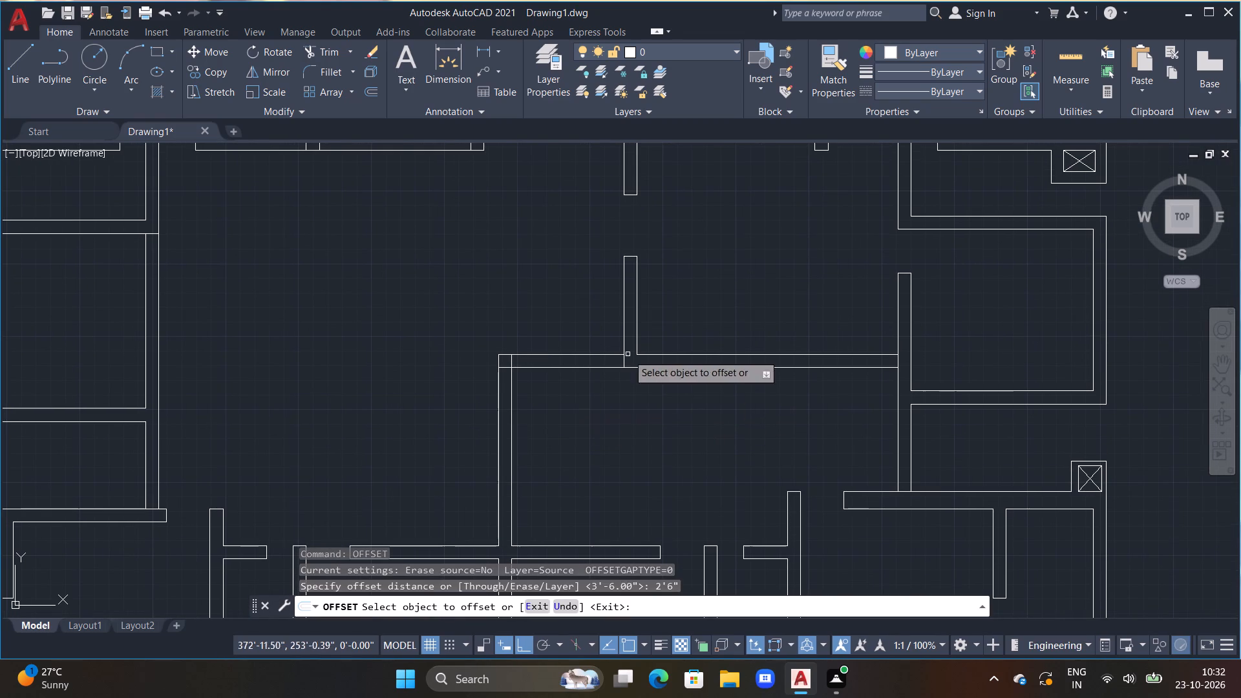
click(622, 363)
click(582, 380)
key(Escape)
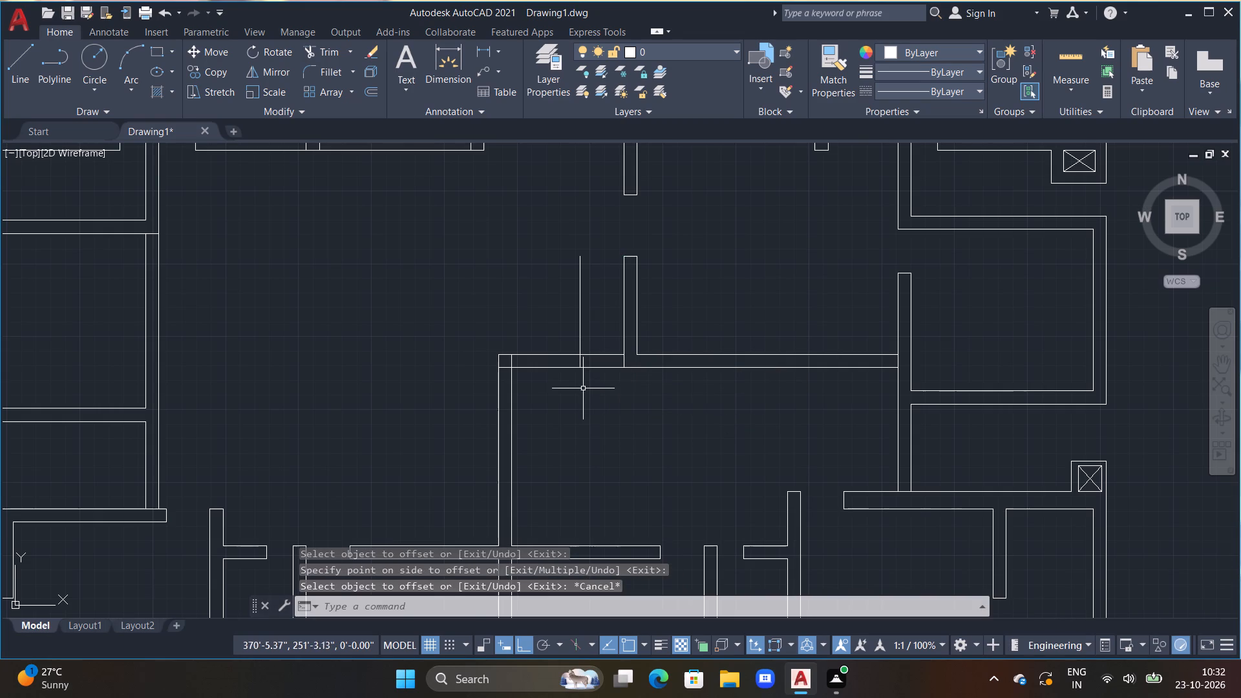
Trim both cross wall lines between the central wall and the offset line, and remove the offset line's part above the wall.
key(t)
key(r)
key(space)
drag(551, 388, 569, 325)
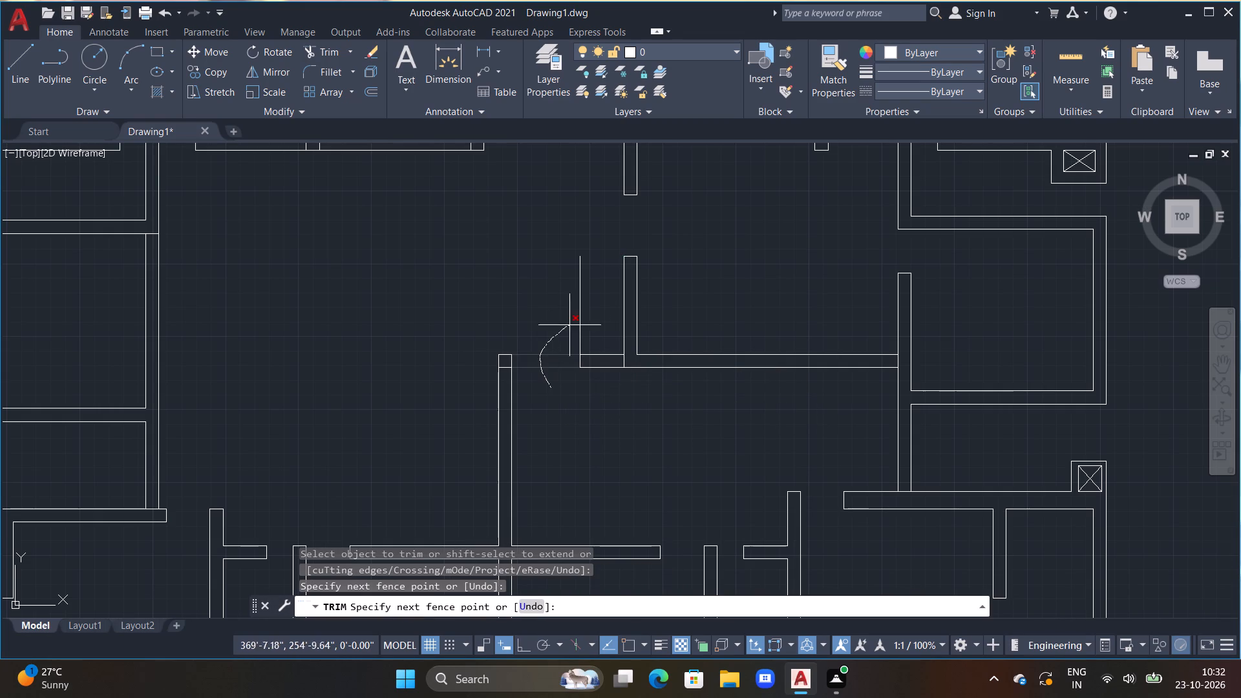
drag(569, 325, 580, 309)
click(580, 305)
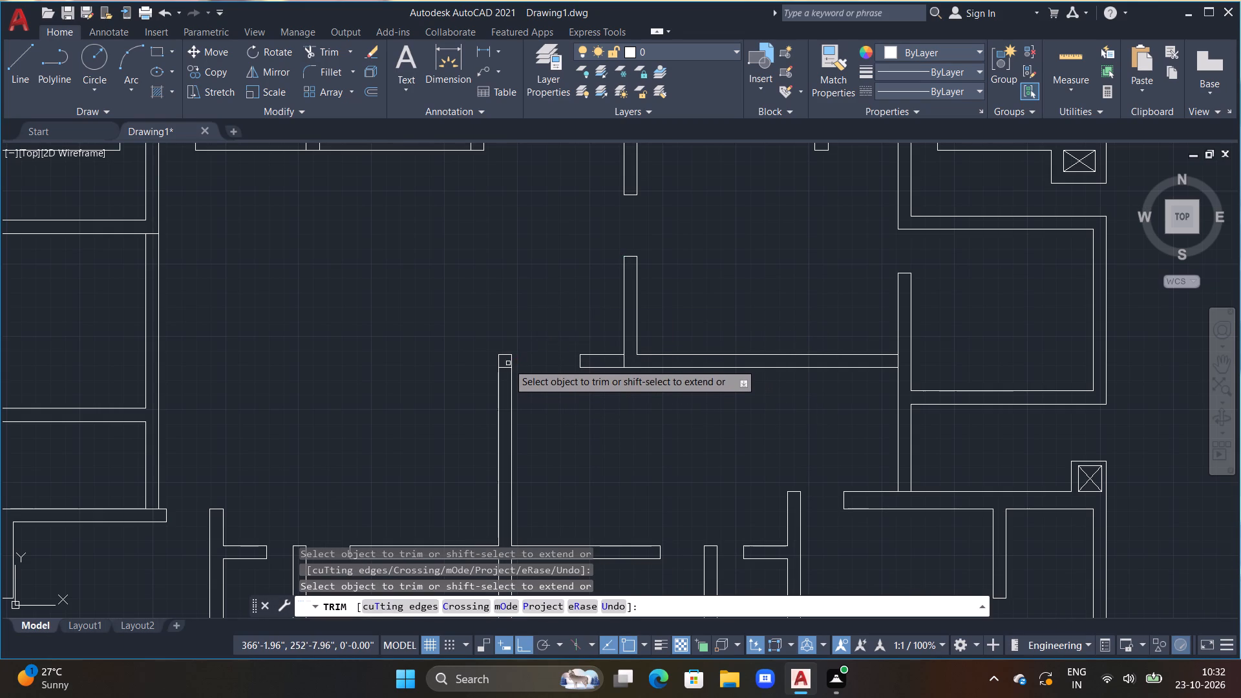
Trim the leftover line pieces inside the central wall's north end and inside the partition's junction with the cross wall.
click(508, 366)
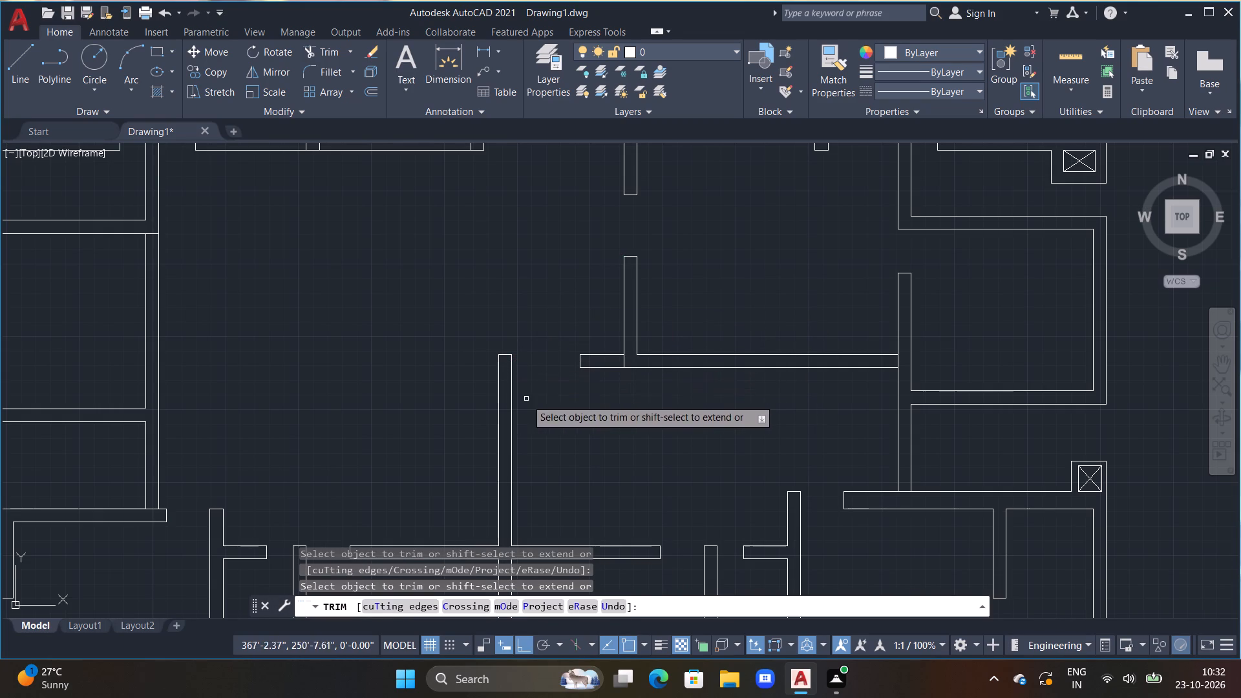
click(625, 360)
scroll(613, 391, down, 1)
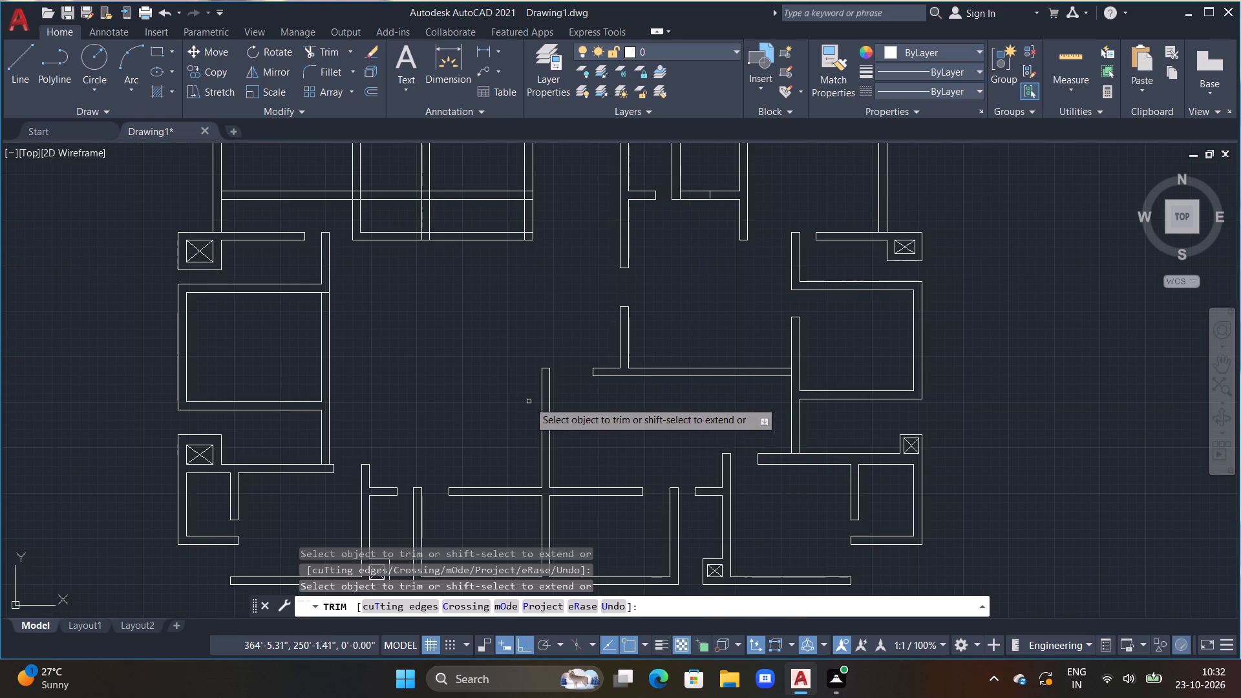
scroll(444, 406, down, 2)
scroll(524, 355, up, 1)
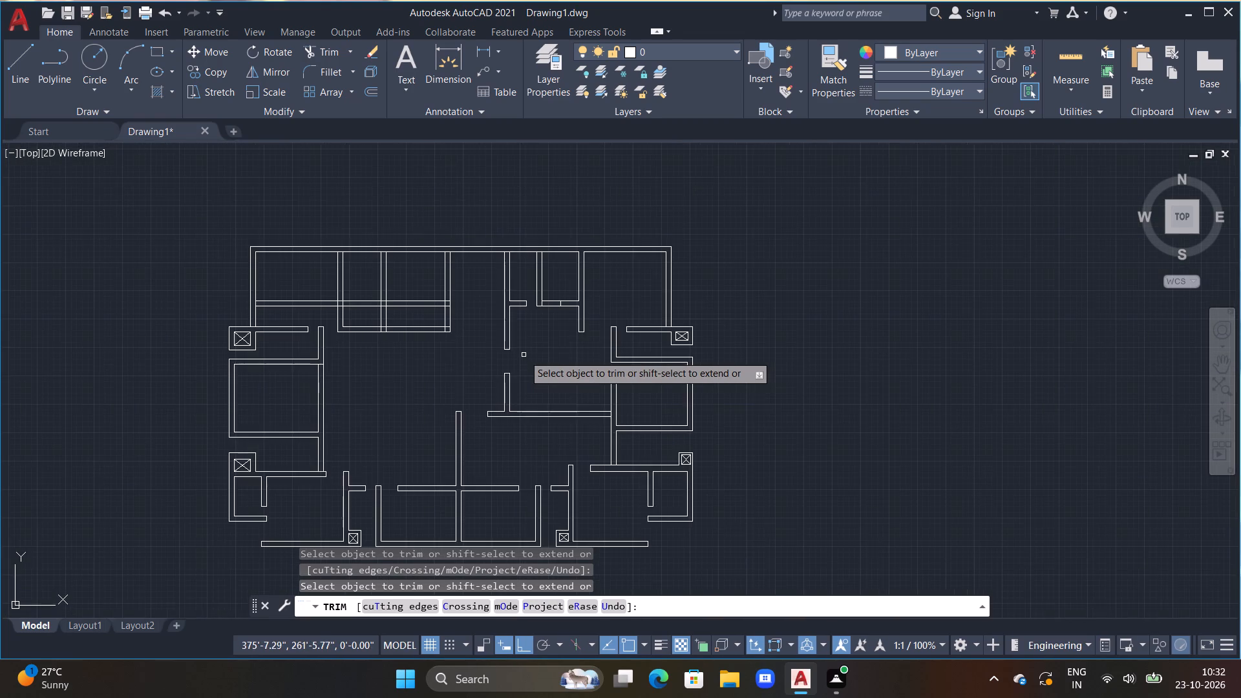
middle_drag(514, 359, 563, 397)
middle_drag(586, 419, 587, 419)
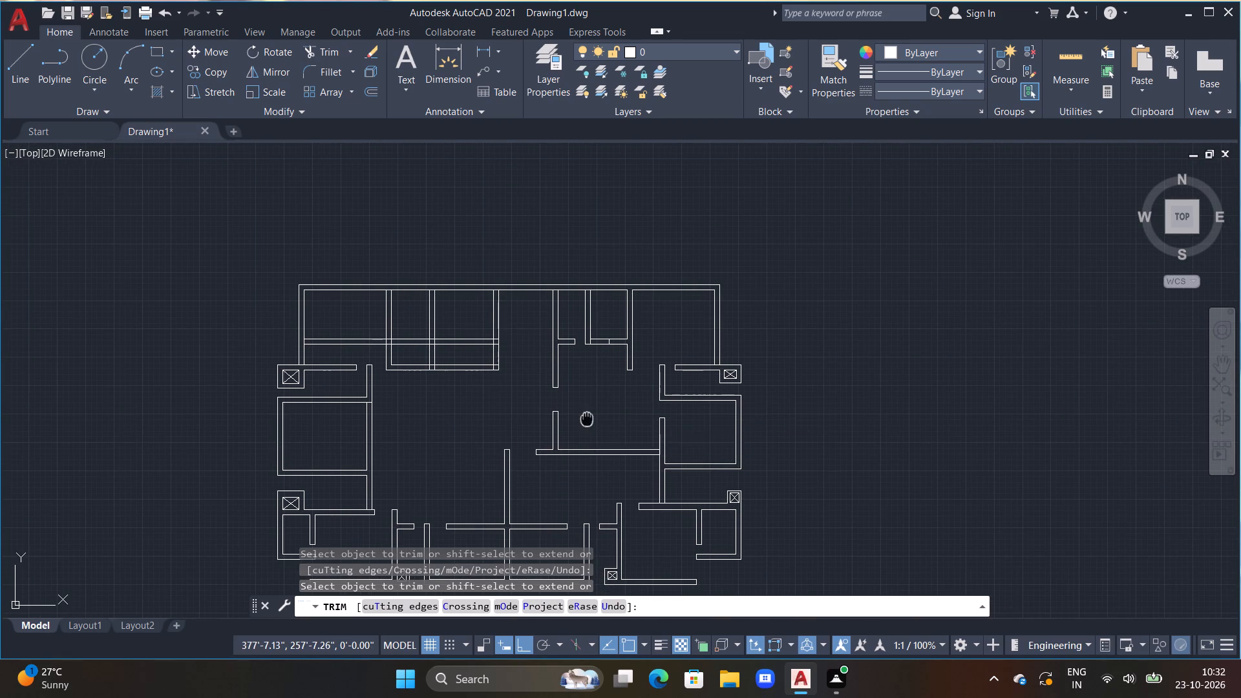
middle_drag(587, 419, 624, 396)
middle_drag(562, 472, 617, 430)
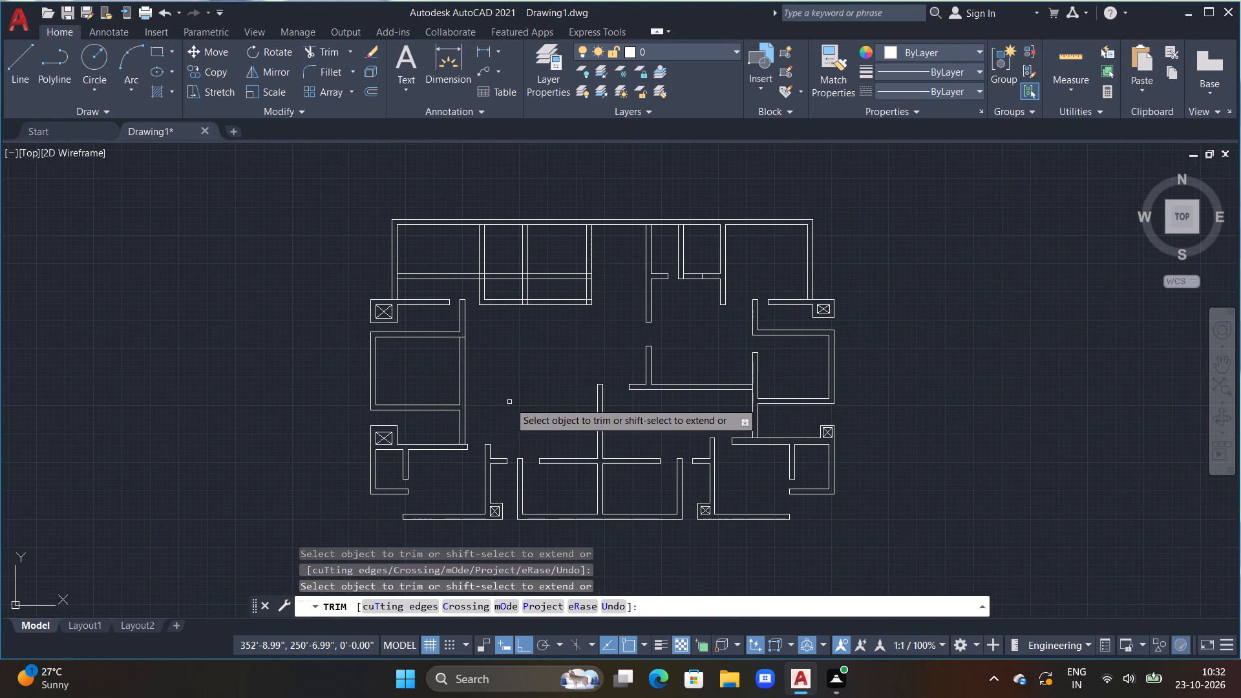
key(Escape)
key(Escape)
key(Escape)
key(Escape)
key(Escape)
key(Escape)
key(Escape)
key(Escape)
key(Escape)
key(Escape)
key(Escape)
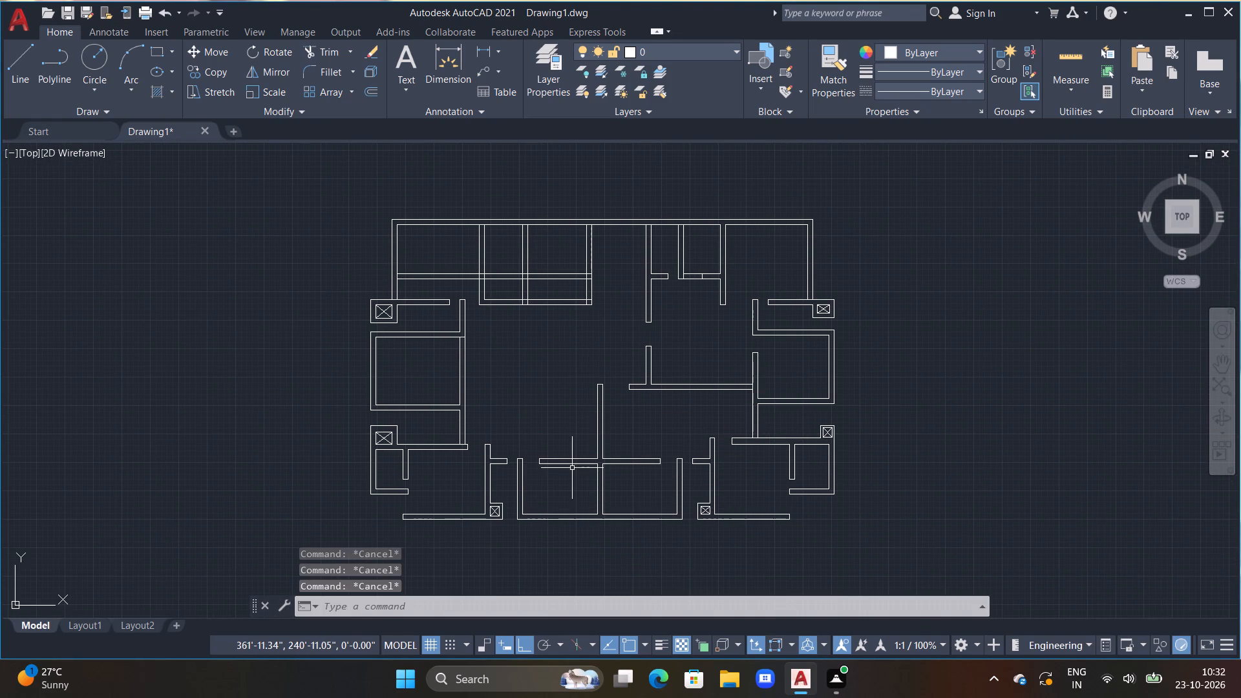
Draw a horizontal line from the central wall west across the western room's wall, aligned with the cross wall's lower line.
text(L)
key(space)
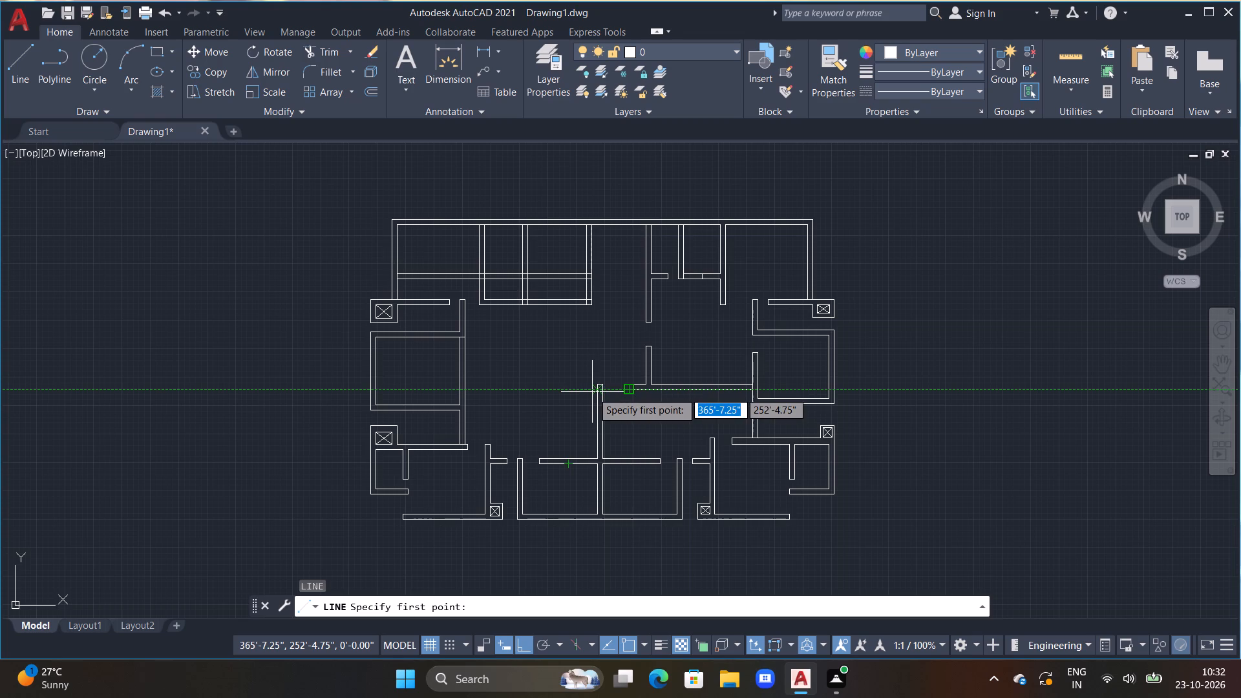
scroll(592, 392, up, 2)
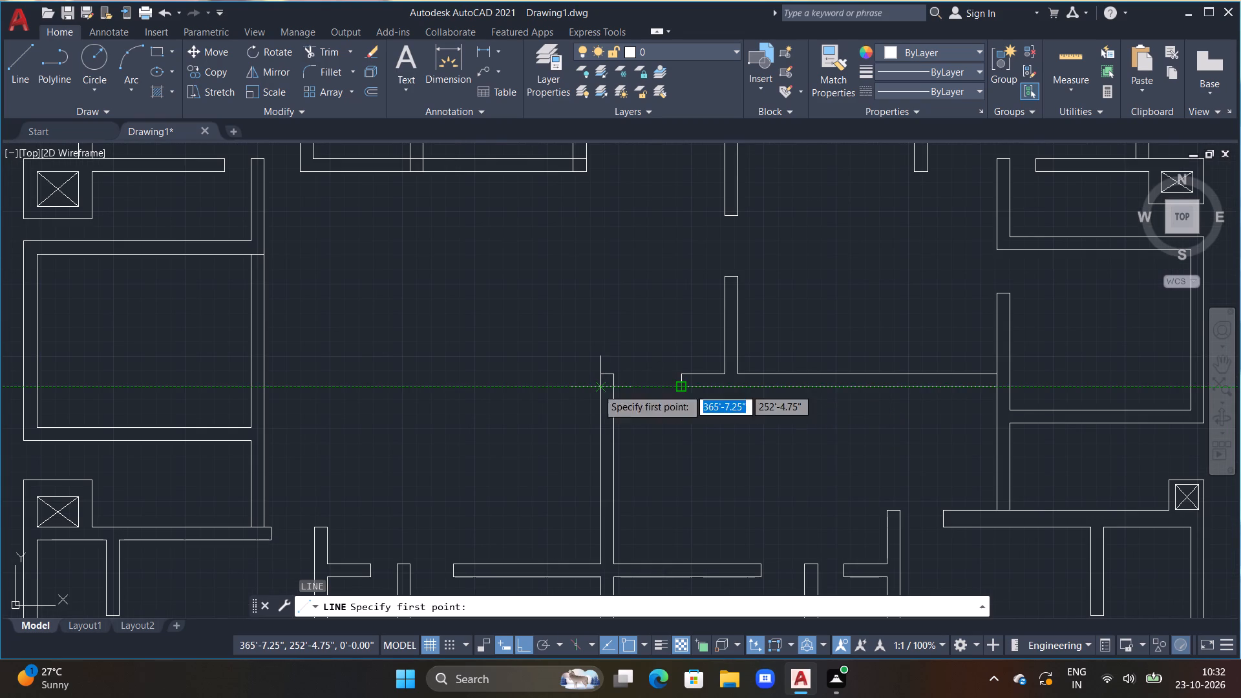
drag(597, 388, 462, 401)
middle_drag(448, 399, 655, 361)
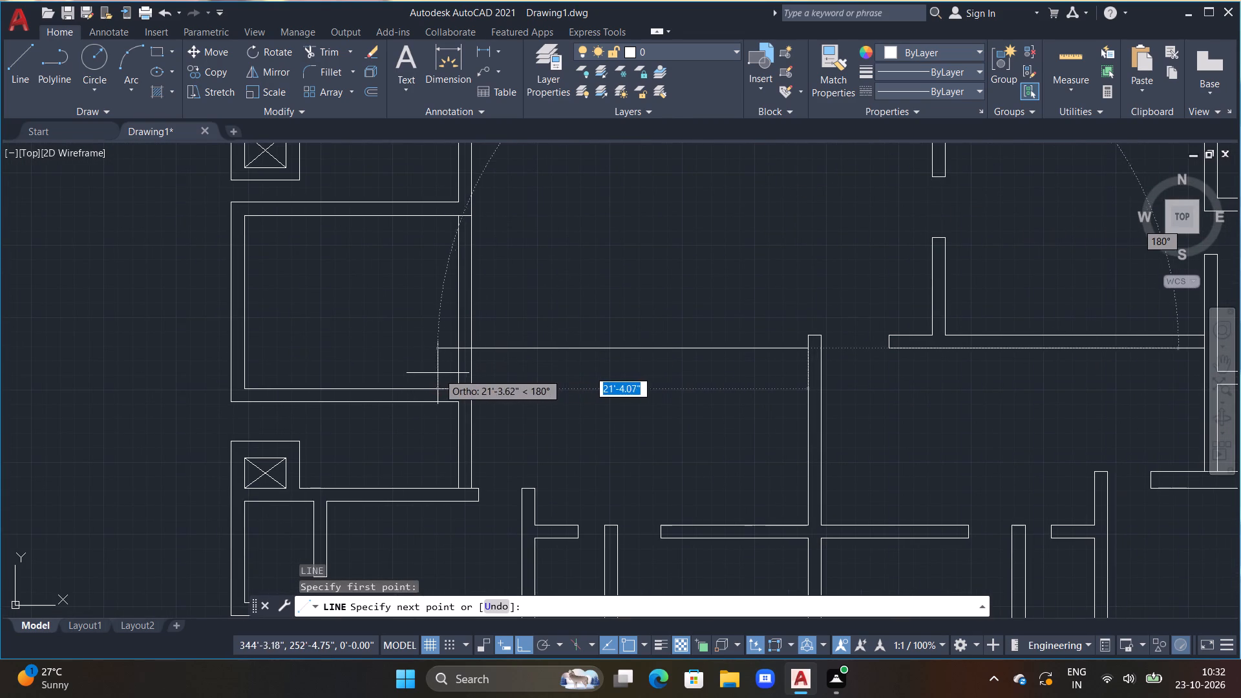
click(431, 369)
key(grave)
key(Escape)
key(Escape)
key(Escape)
key(Escape)
key(Escape)
key(Escape)
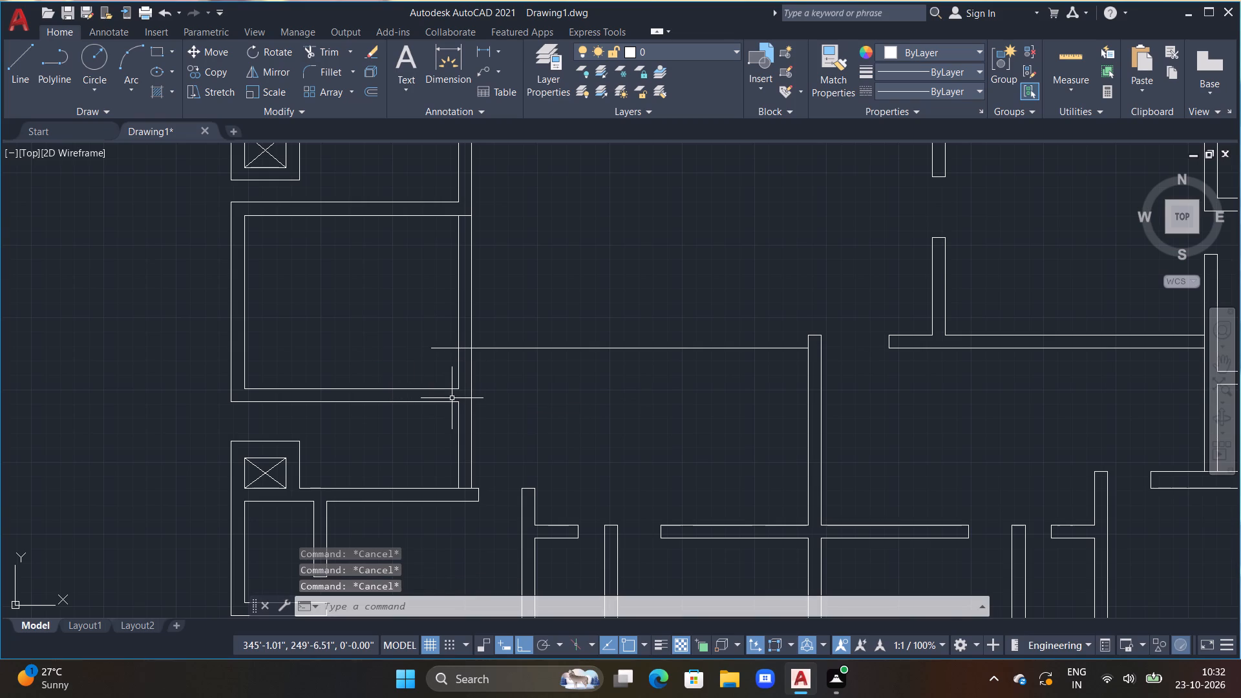
Trim the new line's west end back to the east face of the western room's wall.
text(TR)
key(space)
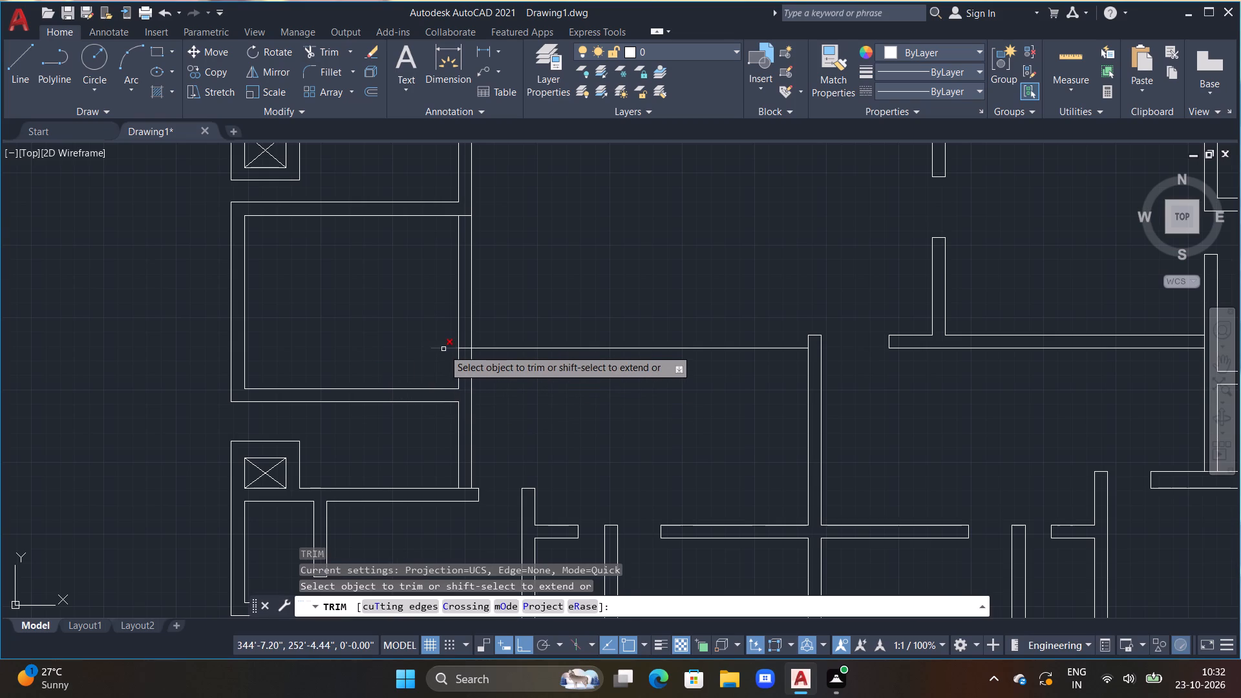
click(443, 349)
click(465, 351)
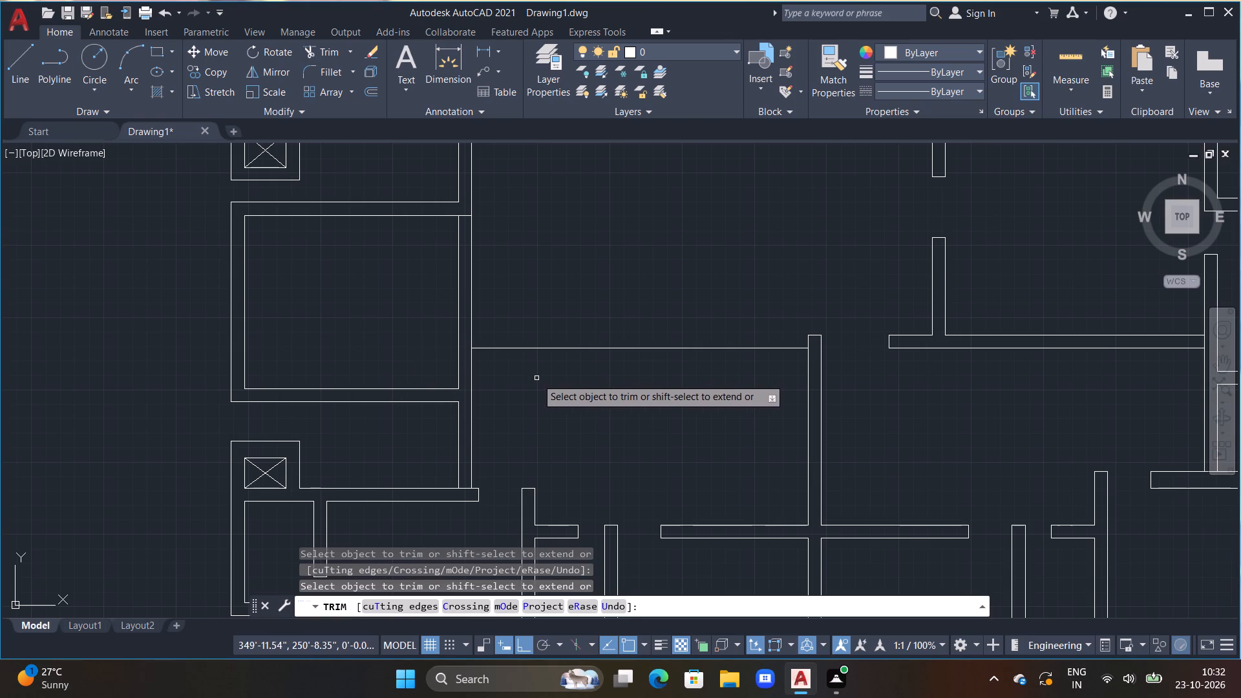
key(Escape)
key(Escape)
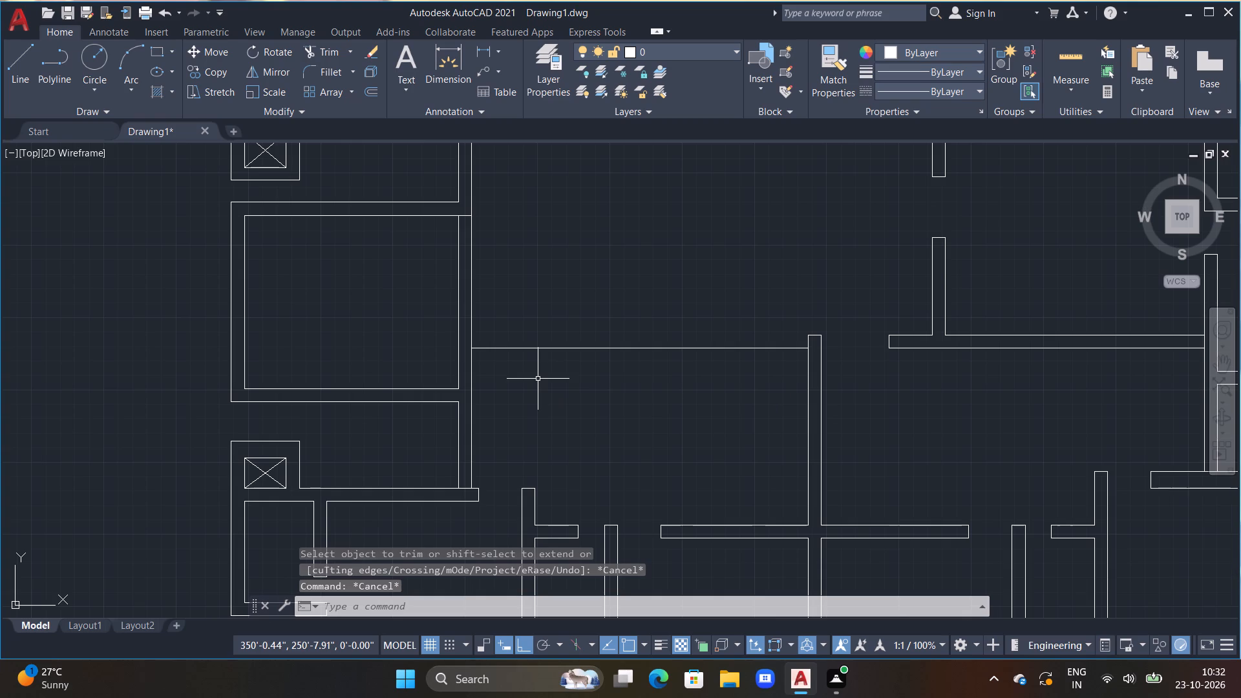
Draw a parallel horizontal line from the central wall's northwest corner west past both lines of the western room's wall.
text(L)
key(space)
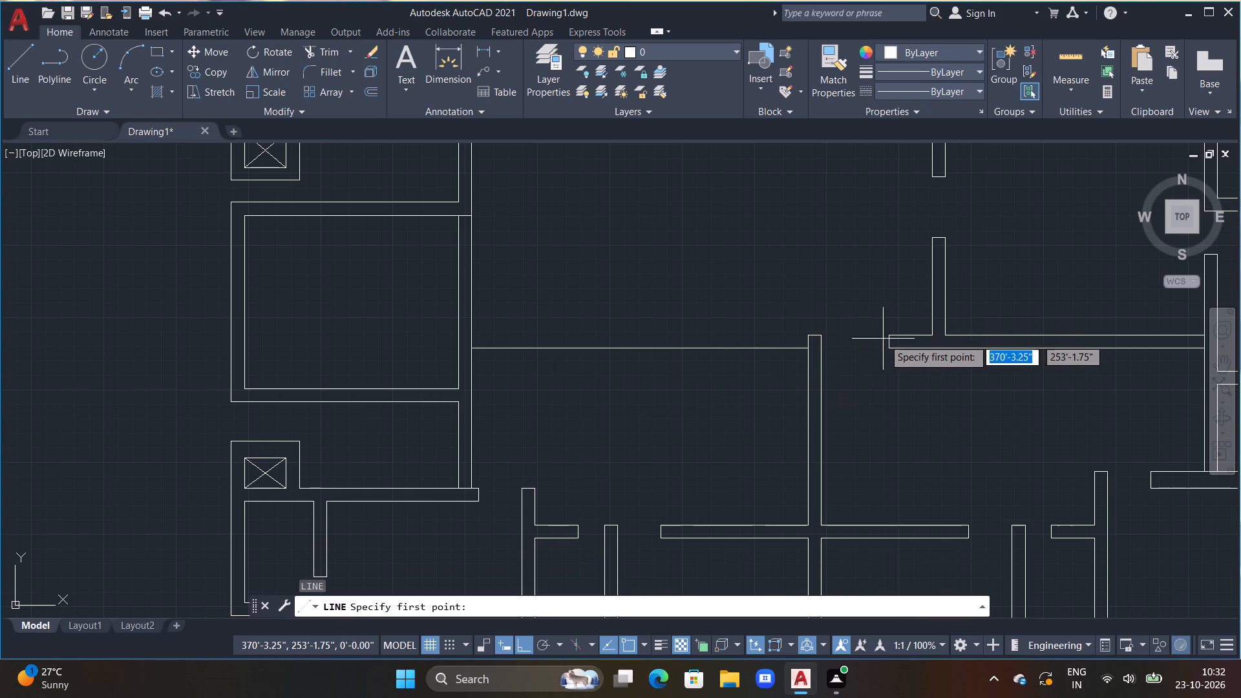
drag(806, 339, 791, 339)
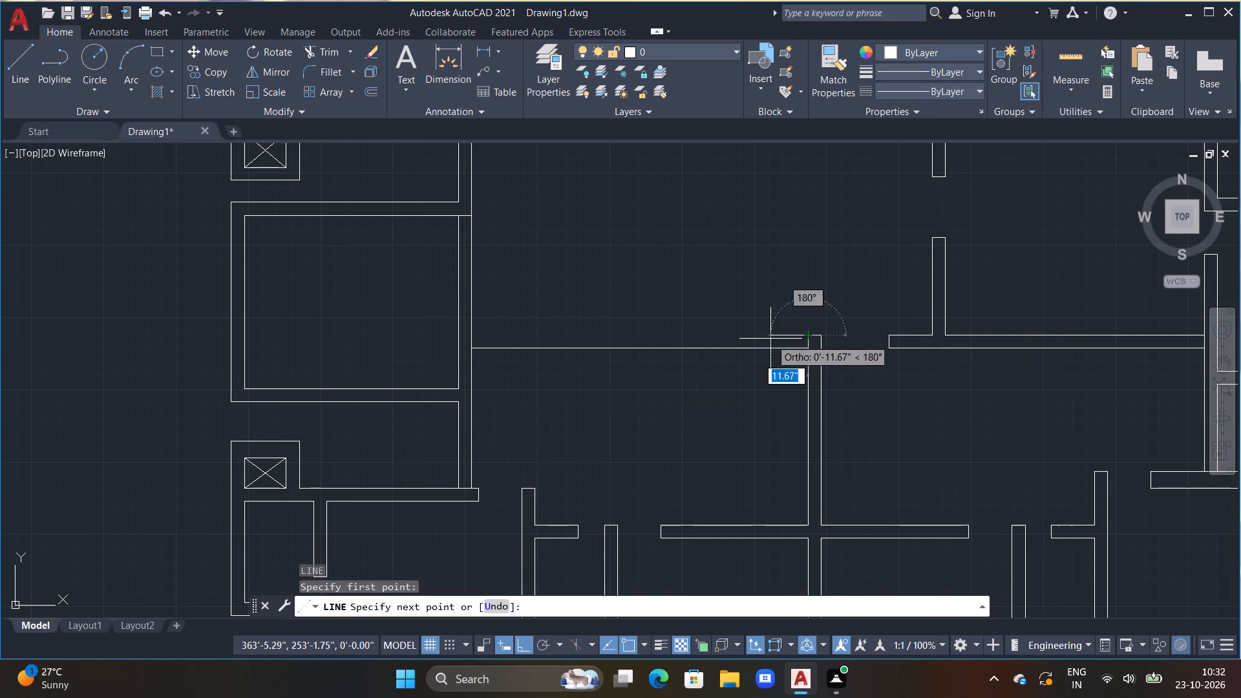
click(443, 343)
key(Escape)
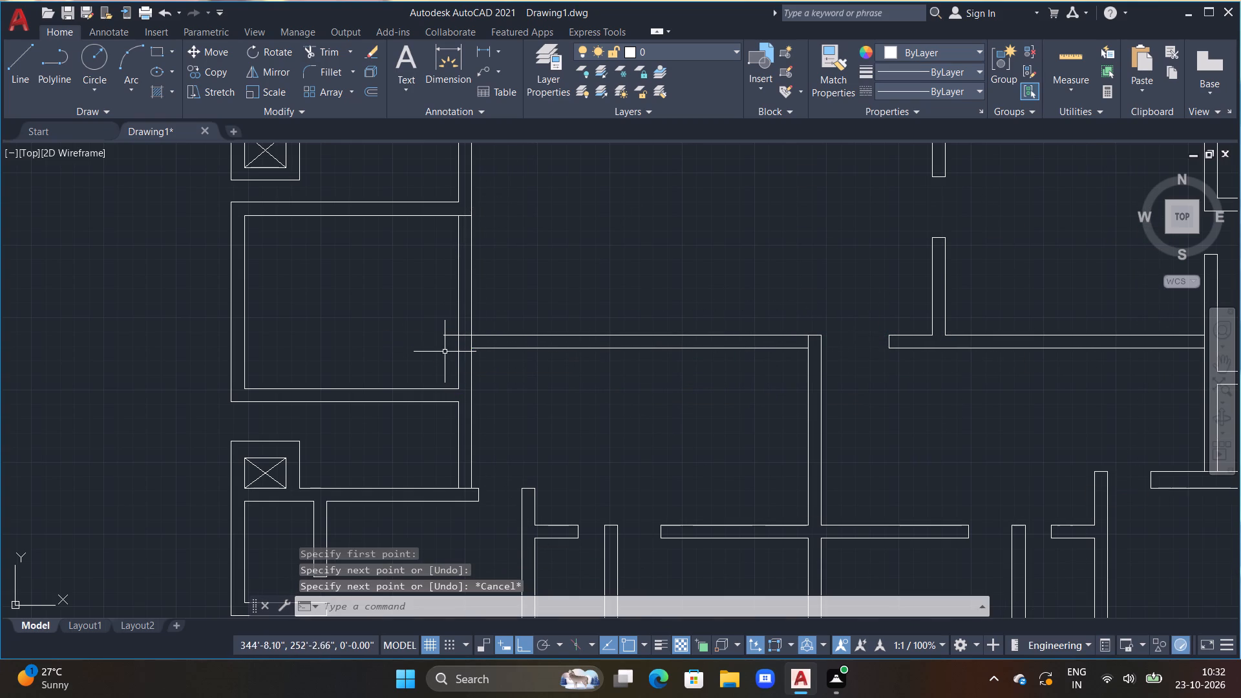
Trim the new upper line's west end back to the east face of the western room's wall.
key(t)
text(R)
key(space)
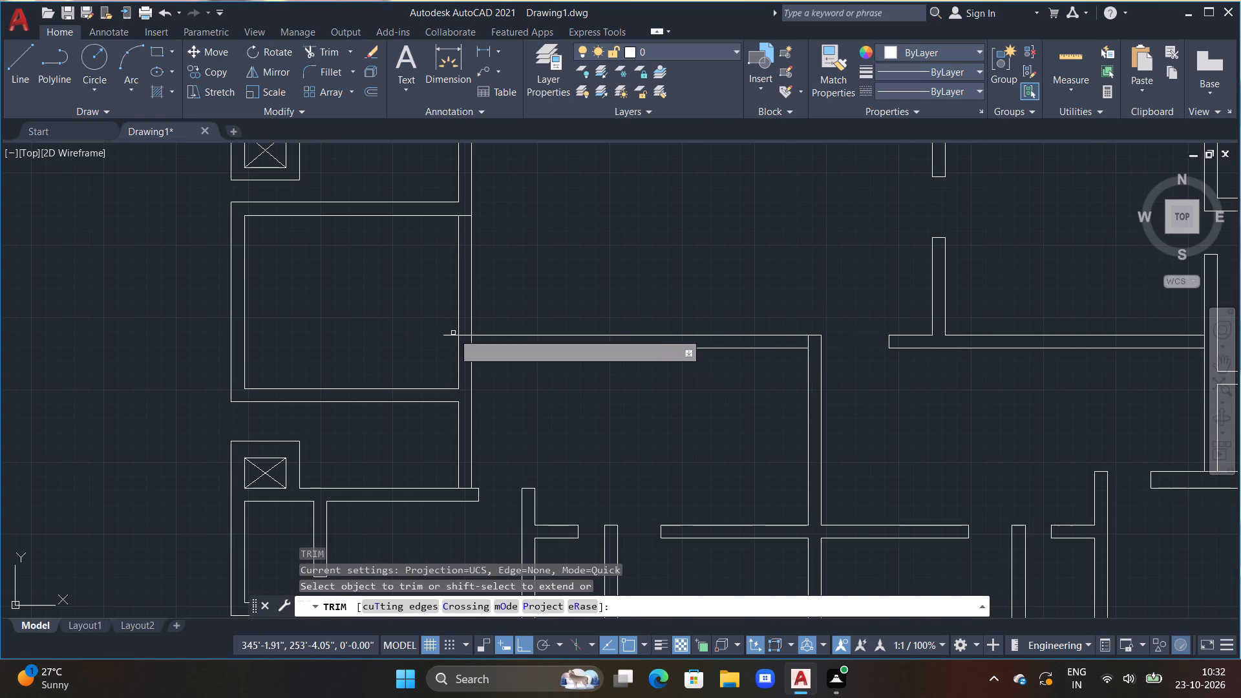
click(449, 337)
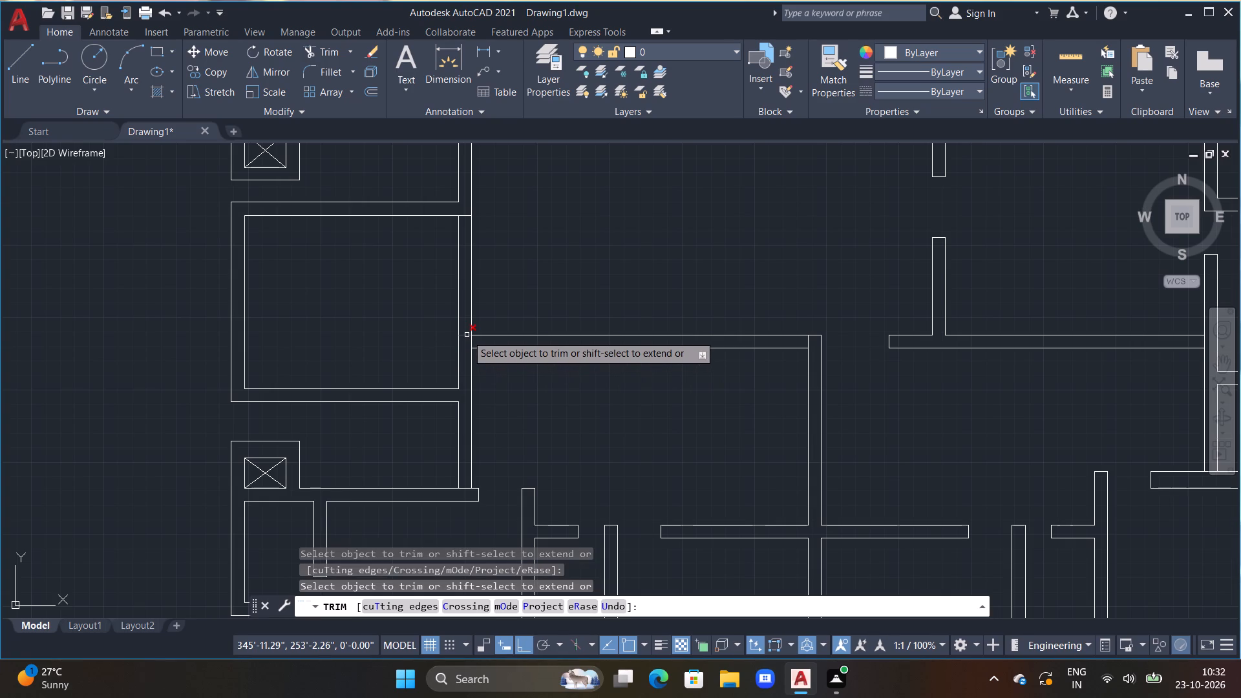
click(467, 335)
scroll(538, 374, down, 1)
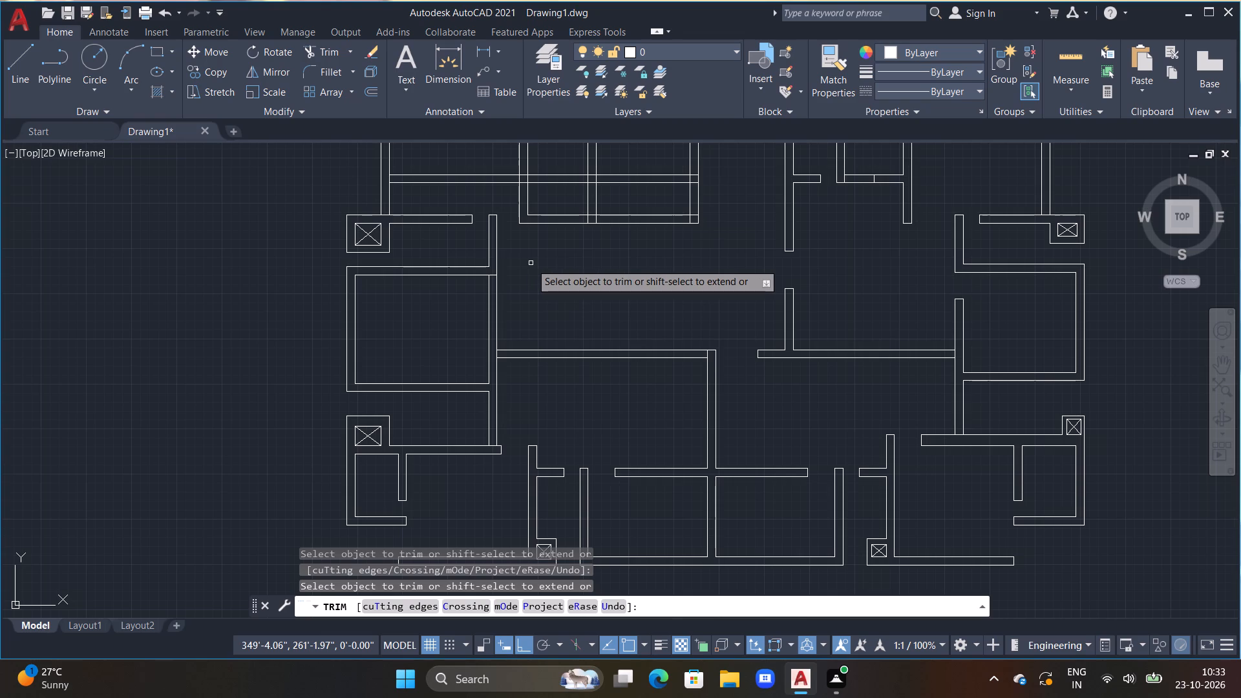
key(Escape)
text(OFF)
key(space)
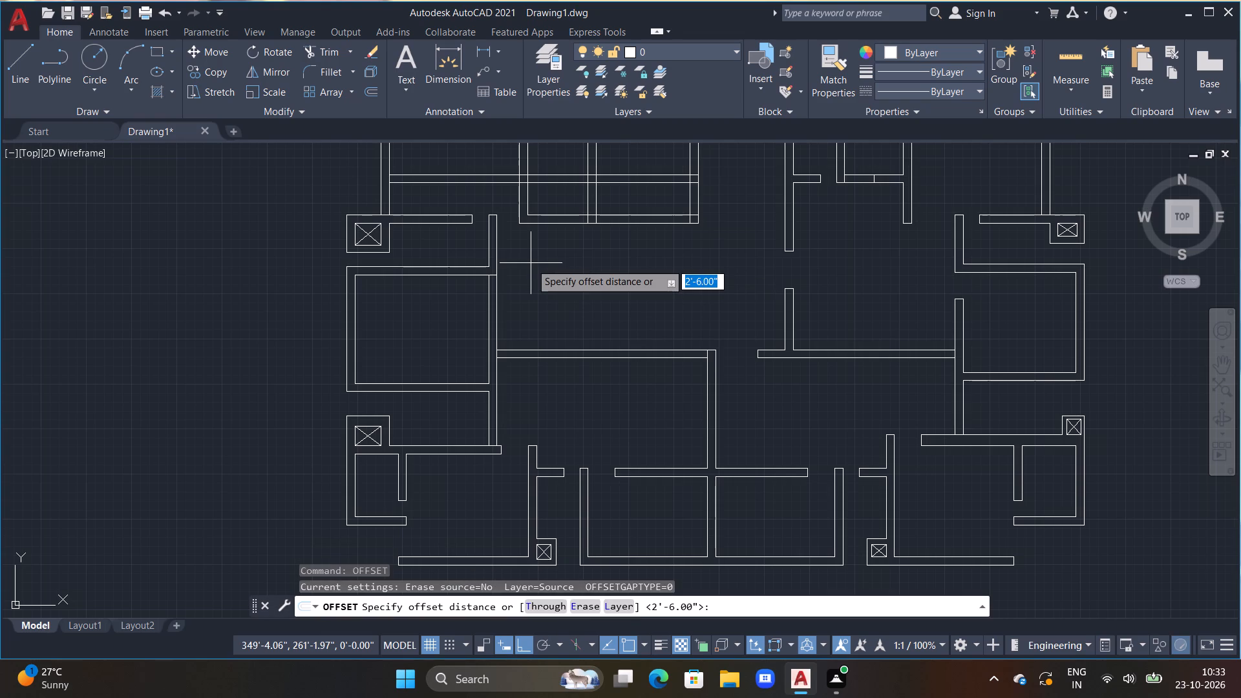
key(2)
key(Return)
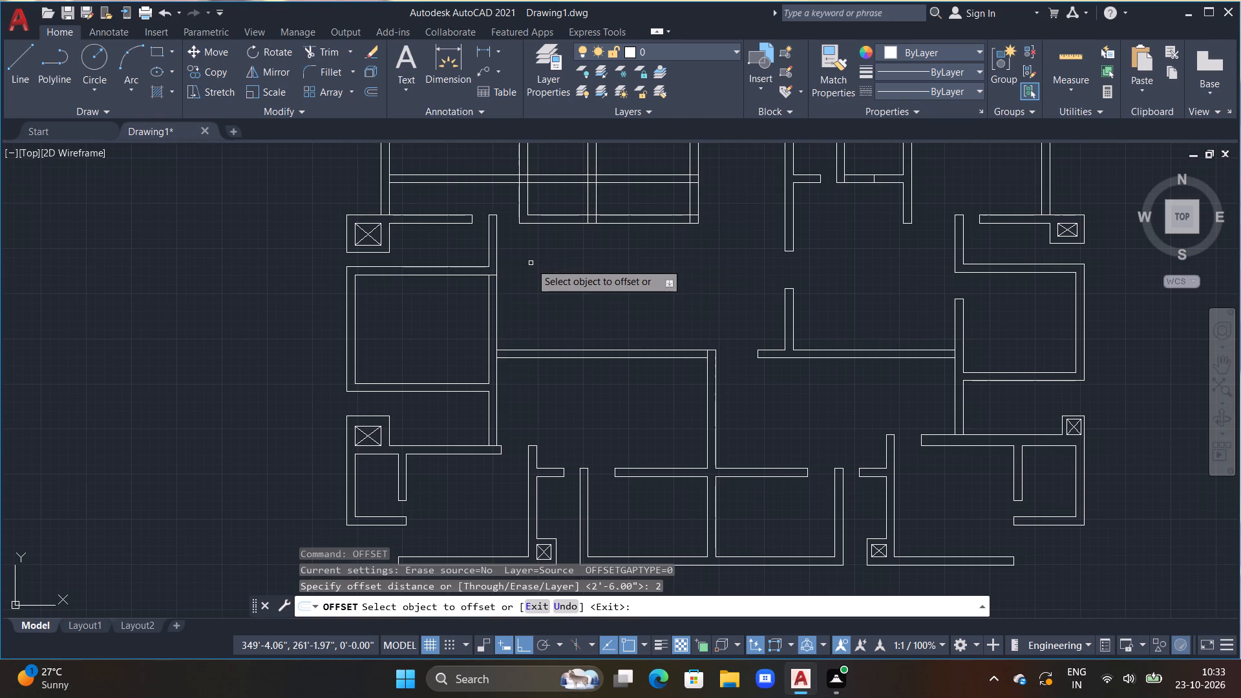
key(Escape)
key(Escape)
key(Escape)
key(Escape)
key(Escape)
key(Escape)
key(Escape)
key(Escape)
Offset the inner line of the western room's north wall 2'6" south into the room.
text(OFF 2'6")
key(Return)
click(465, 277)
click(465, 315)
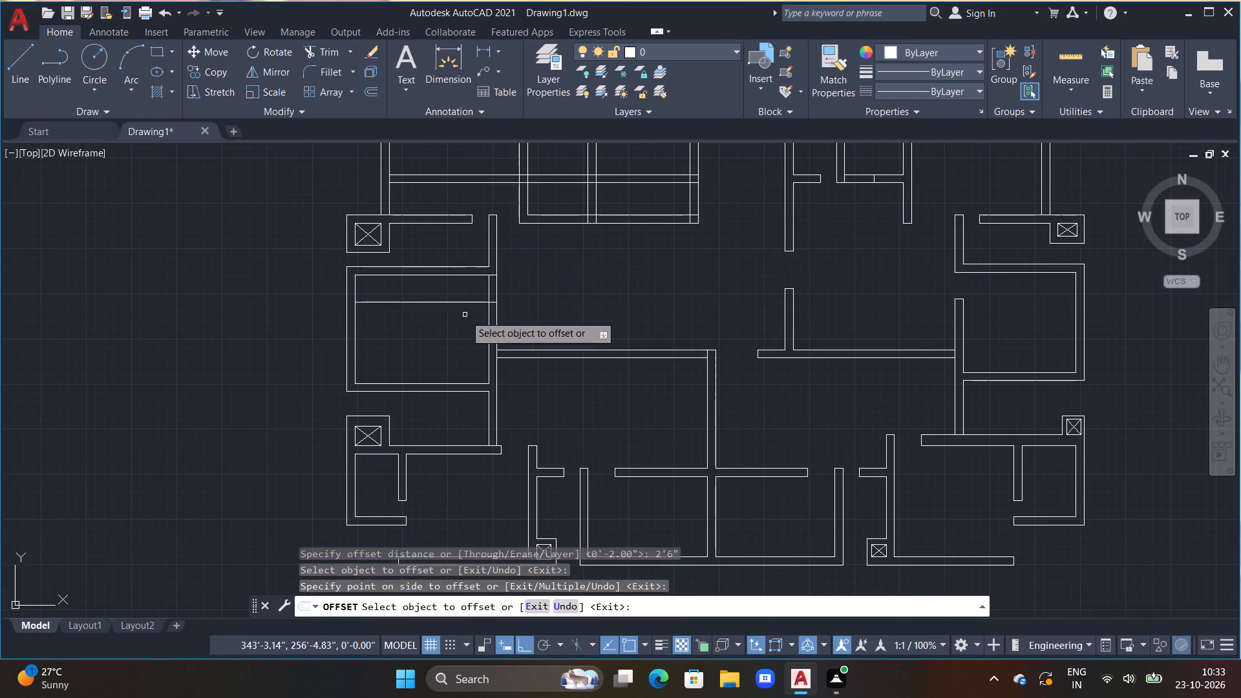
key(Escape)
Trim the offset line inside the western room and the east wall's lines above it to cut a door opening.
key(t)
text(R)
key(space)
drag(437, 311, 446, 286)
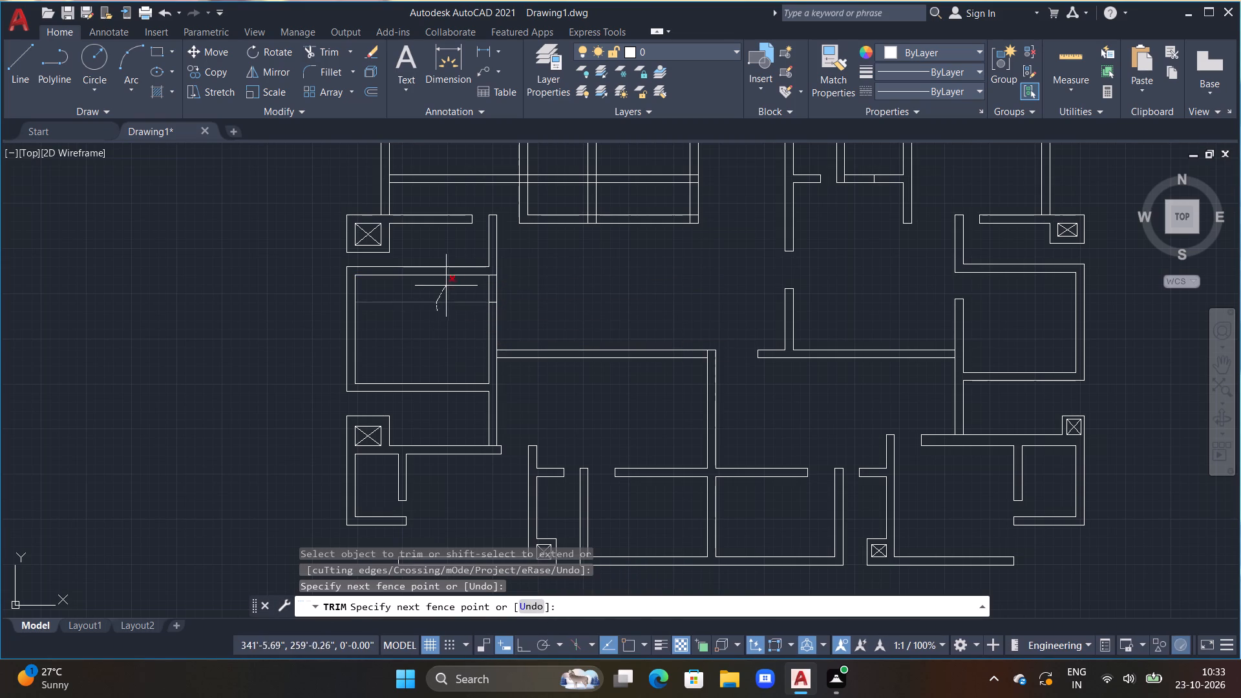
drag(446, 286, 517, 290)
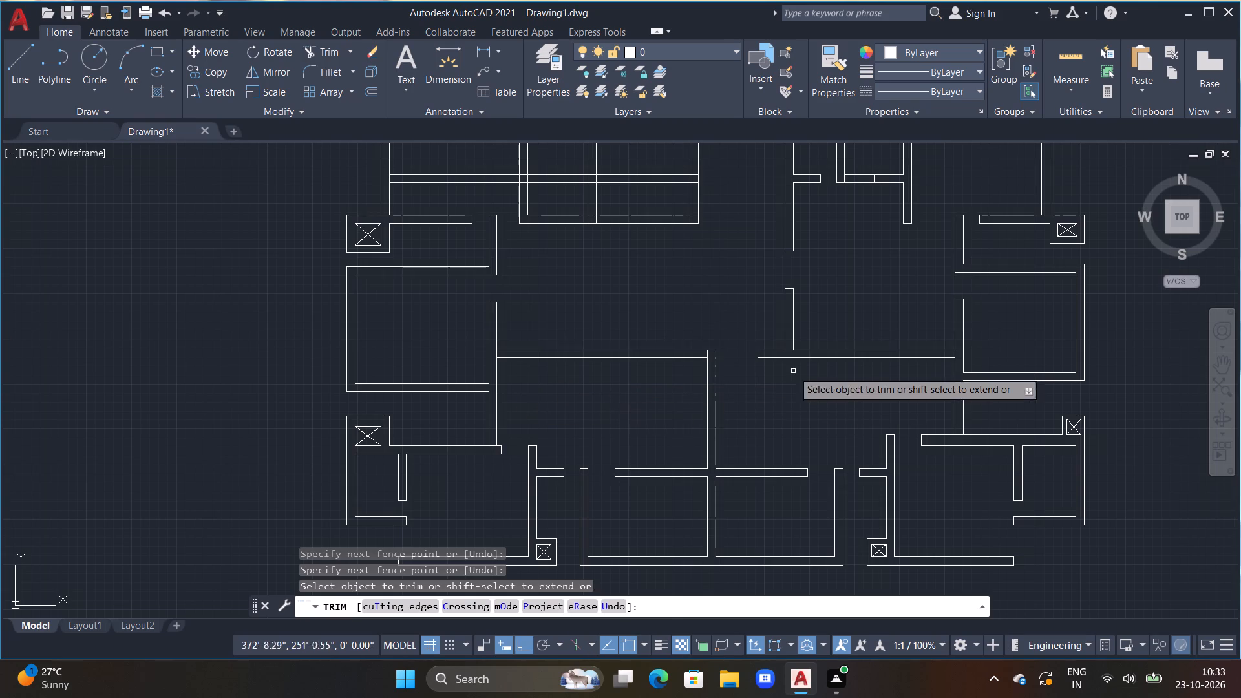
Trim the leftover wall-line pieces inside the cross wall's junctions with the eastern and western rooms' walls.
scroll(973, 348, up, 3)
click(891, 378)
scroll(892, 377, down, 4)
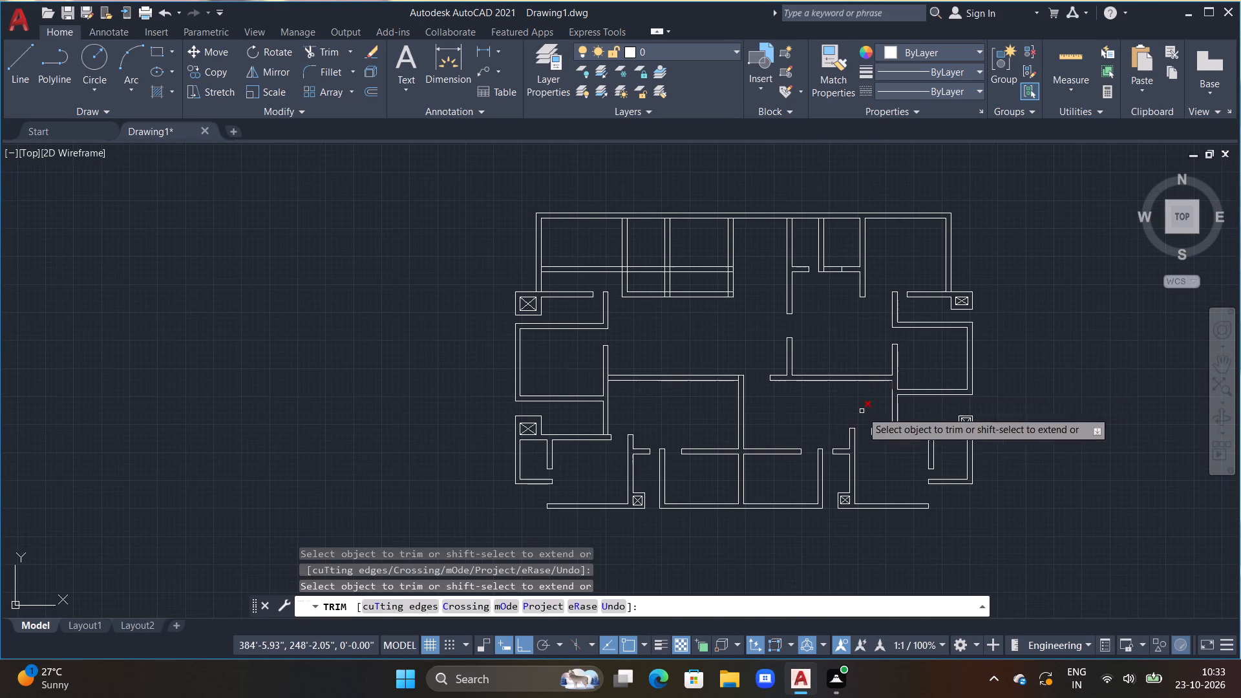
scroll(609, 370, up, 3)
click(604, 405)
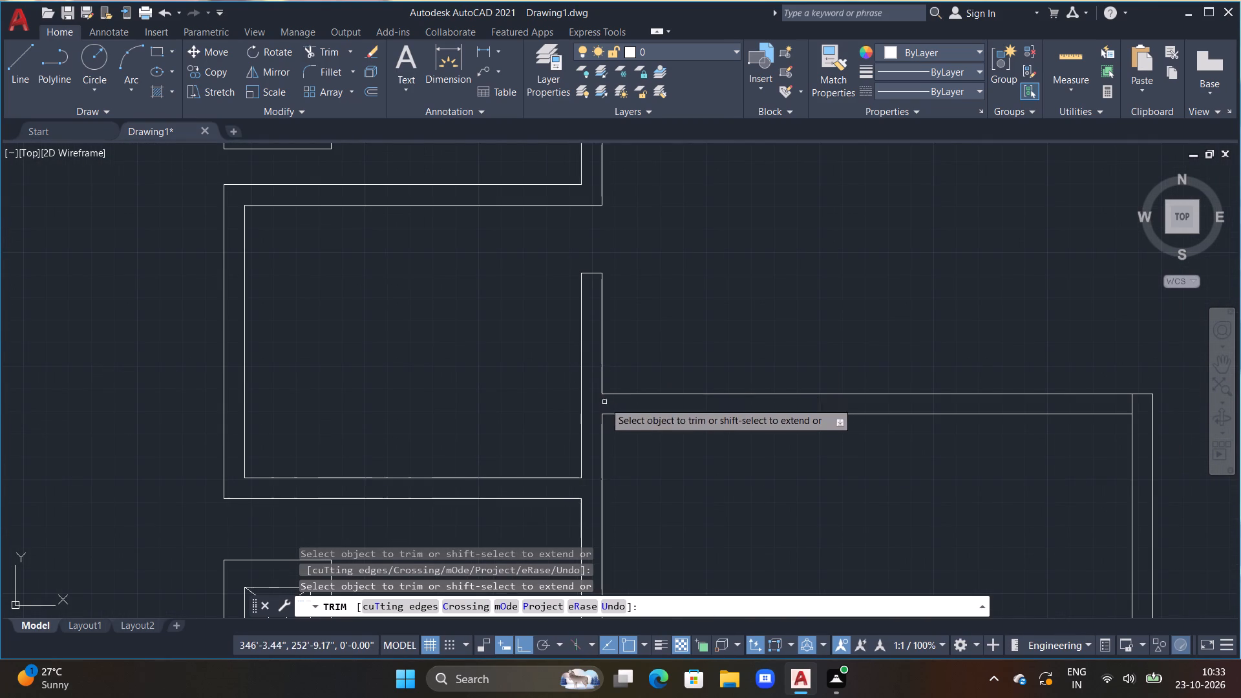
scroll(613, 363, down, 2)
middle_drag(631, 334, 610, 370)
key(Escape)
key(Escape)
scroll(642, 360, down, 1)
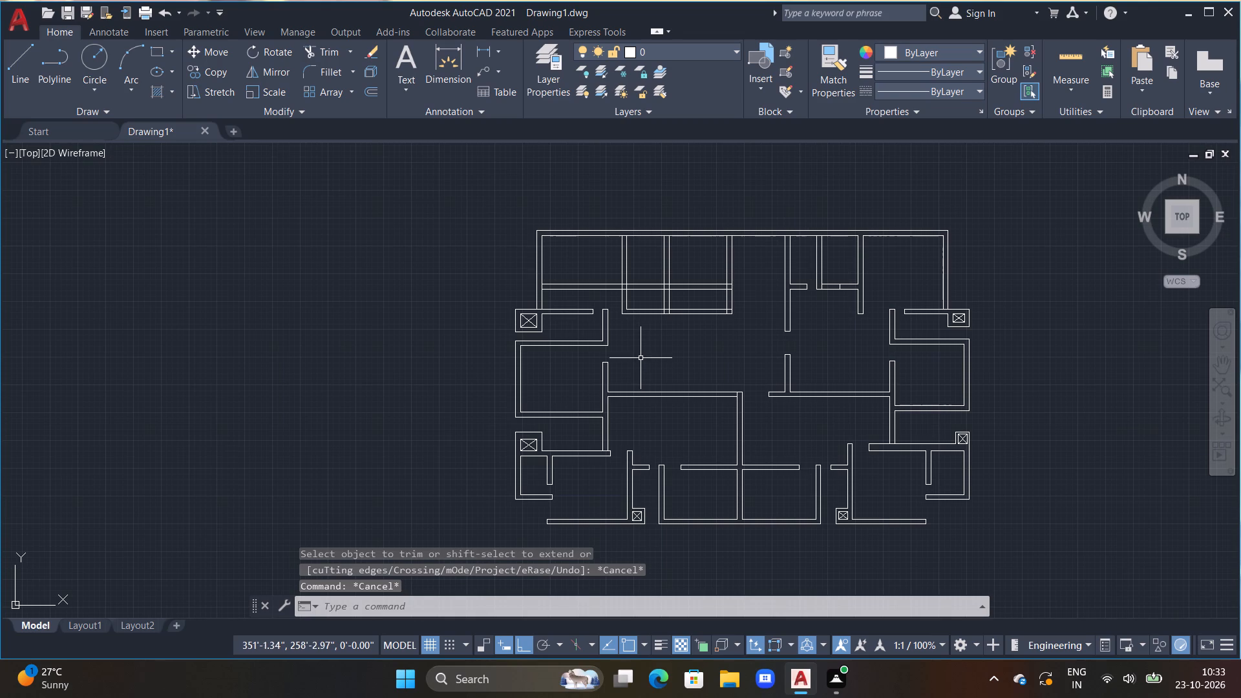
Trim away the double horizontal wall lines crossing the northwest corner room.
middle_drag(639, 346, 622, 332)
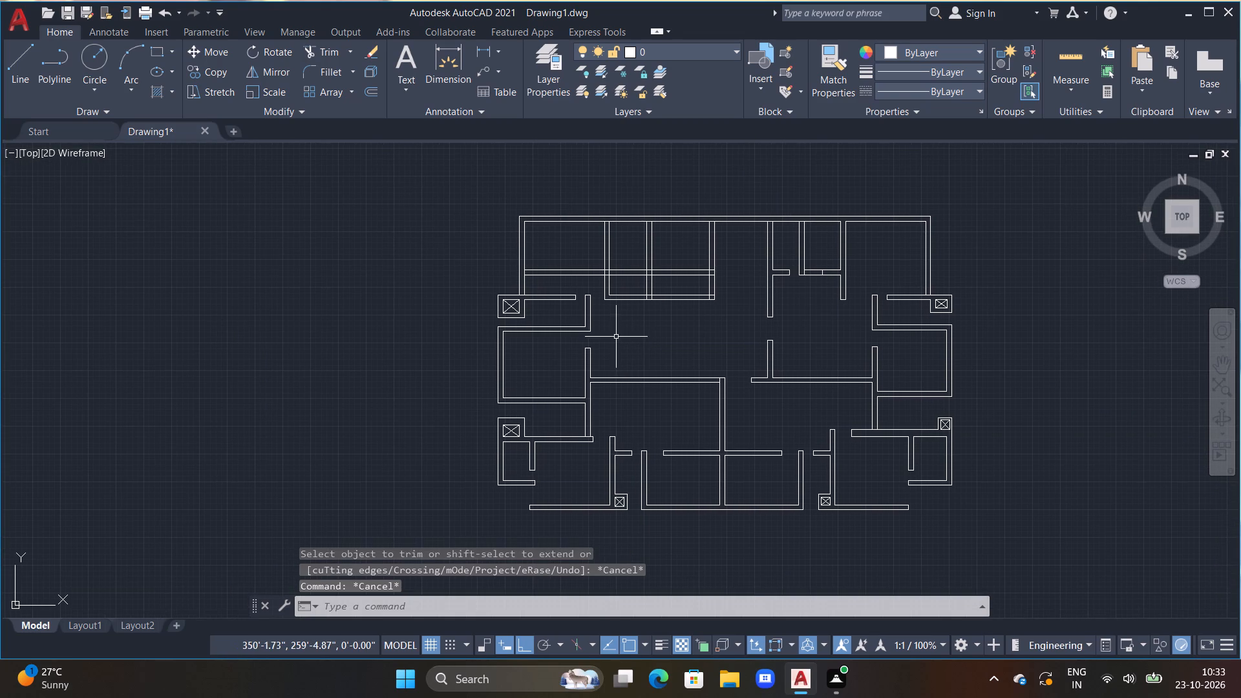
scroll(568, 280, up, 1)
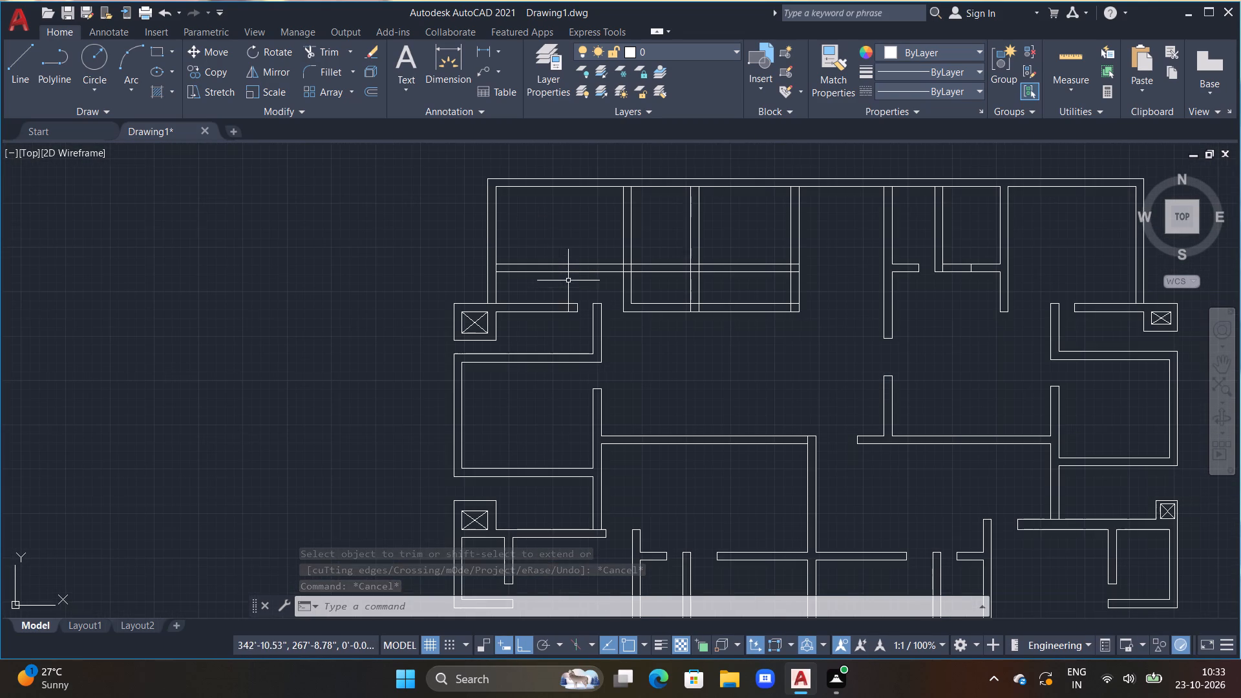
key(t)
key(r)
key(space)
drag(549, 281, 549, 276)
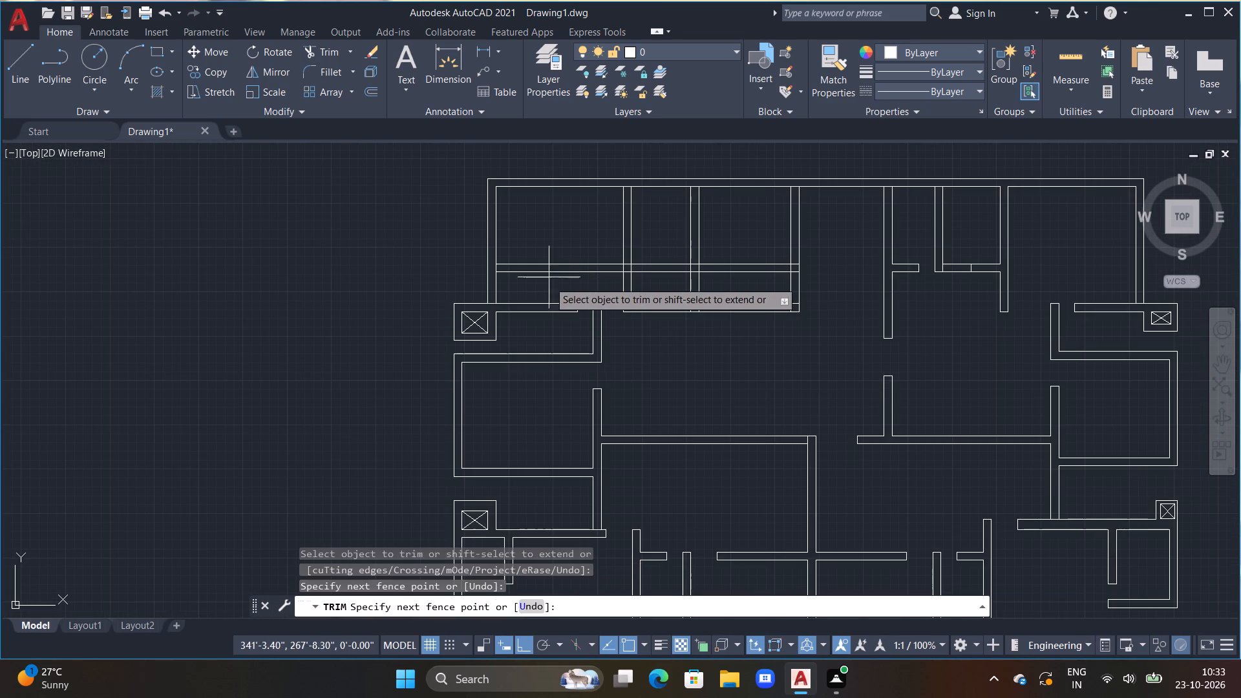
drag(549, 276, 546, 245)
scroll(632, 315, down, 1)
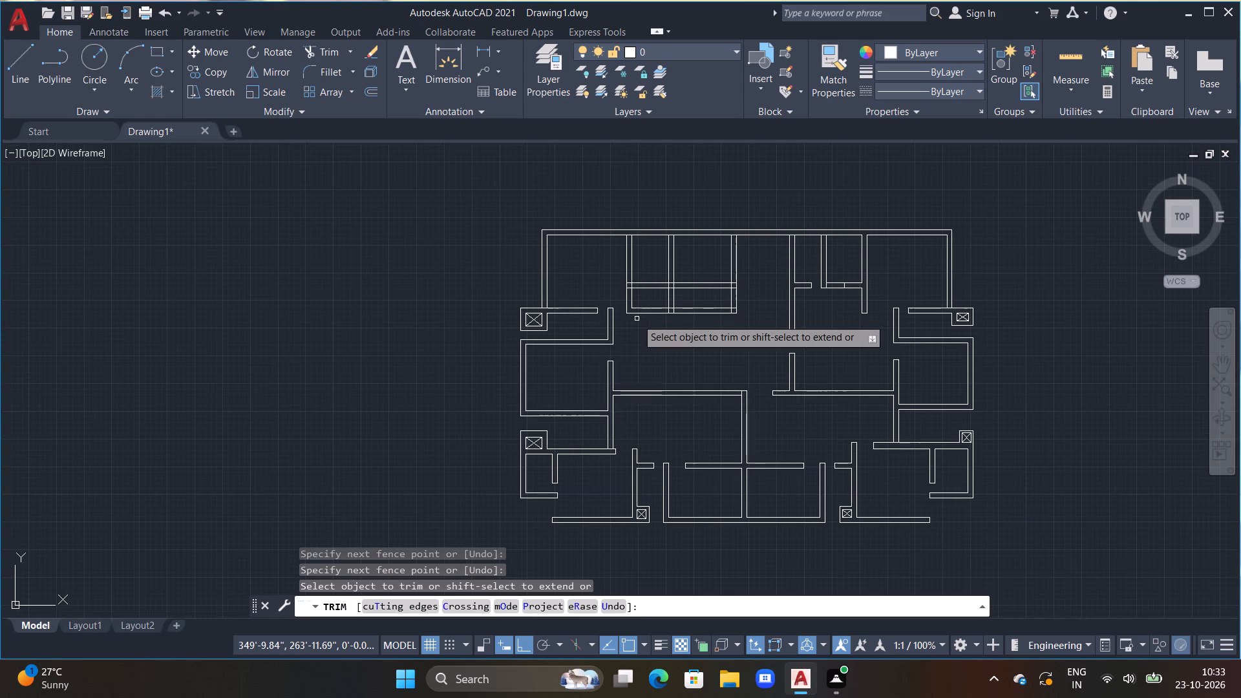
middle_drag(637, 319, 610, 318)
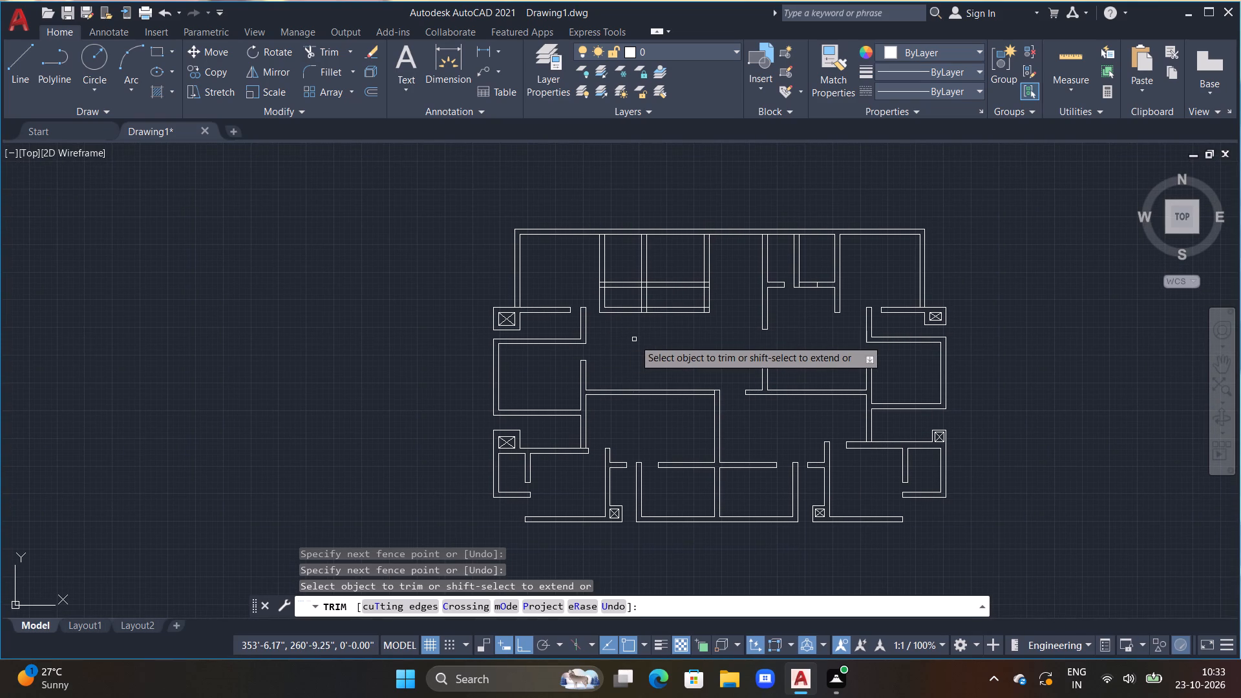
key(Escape)
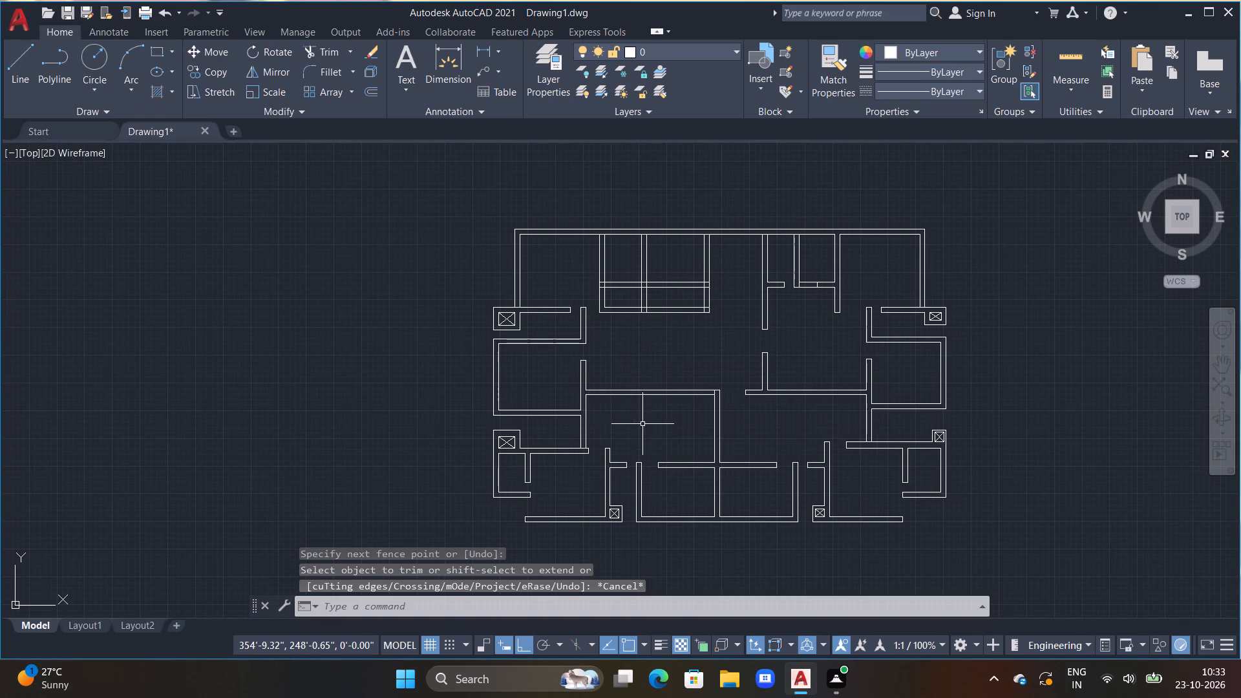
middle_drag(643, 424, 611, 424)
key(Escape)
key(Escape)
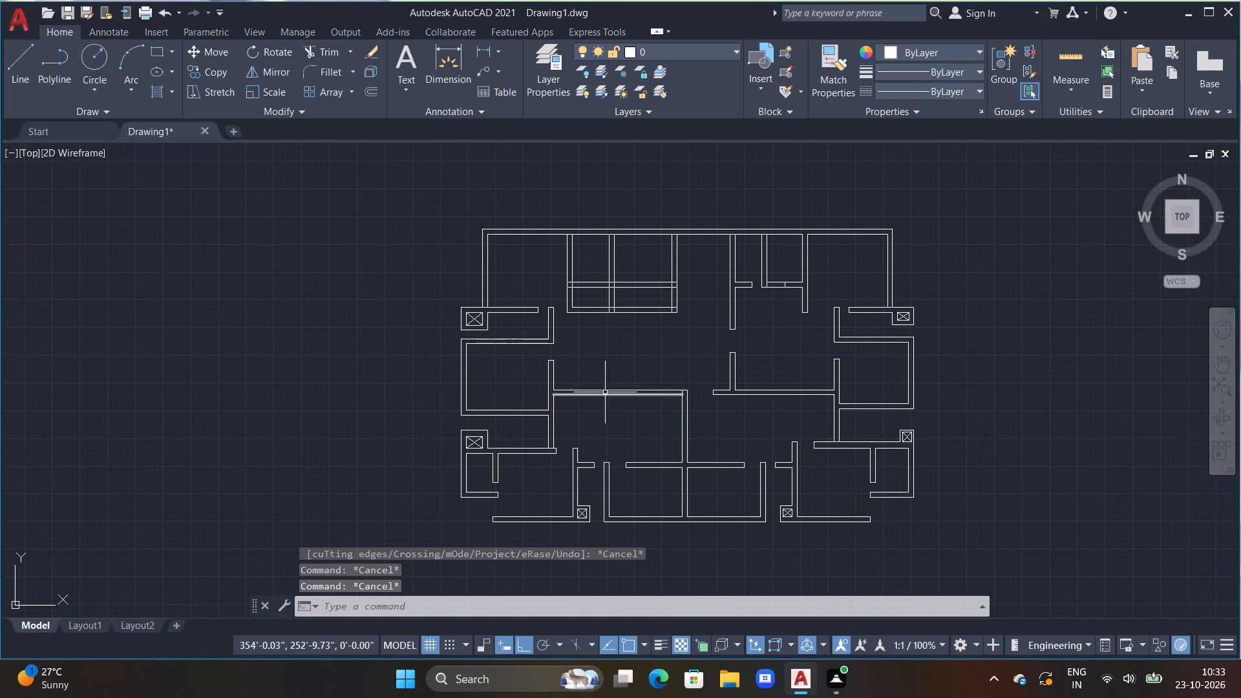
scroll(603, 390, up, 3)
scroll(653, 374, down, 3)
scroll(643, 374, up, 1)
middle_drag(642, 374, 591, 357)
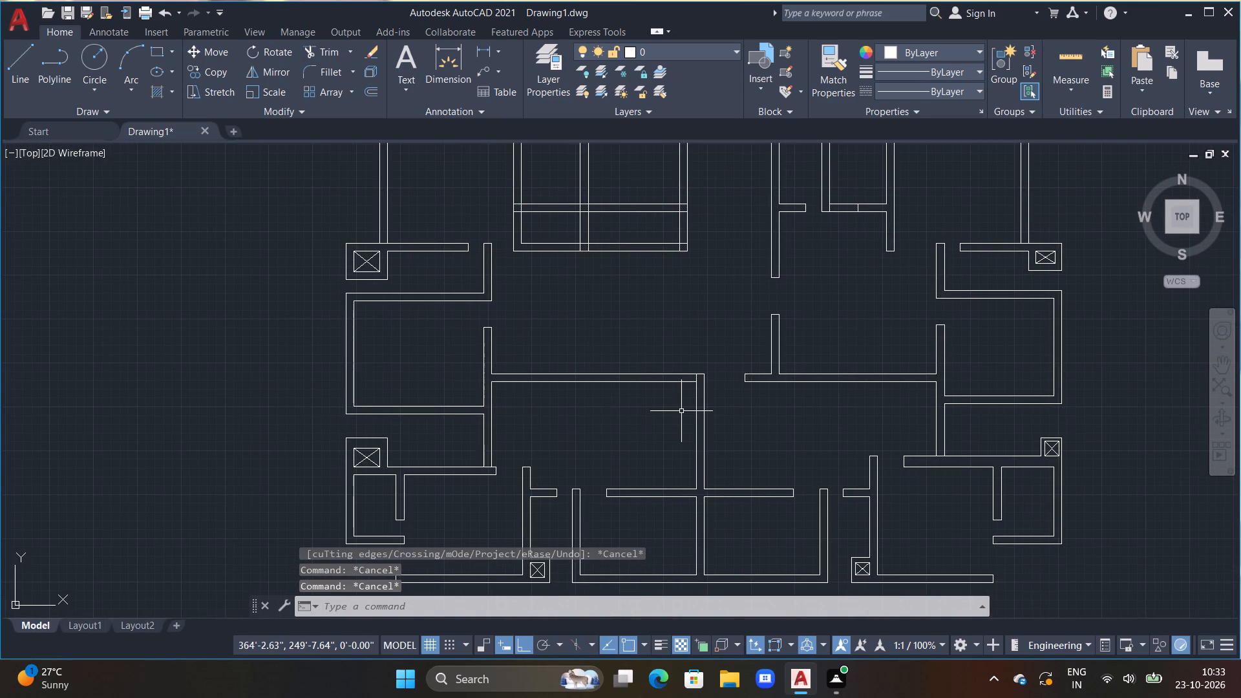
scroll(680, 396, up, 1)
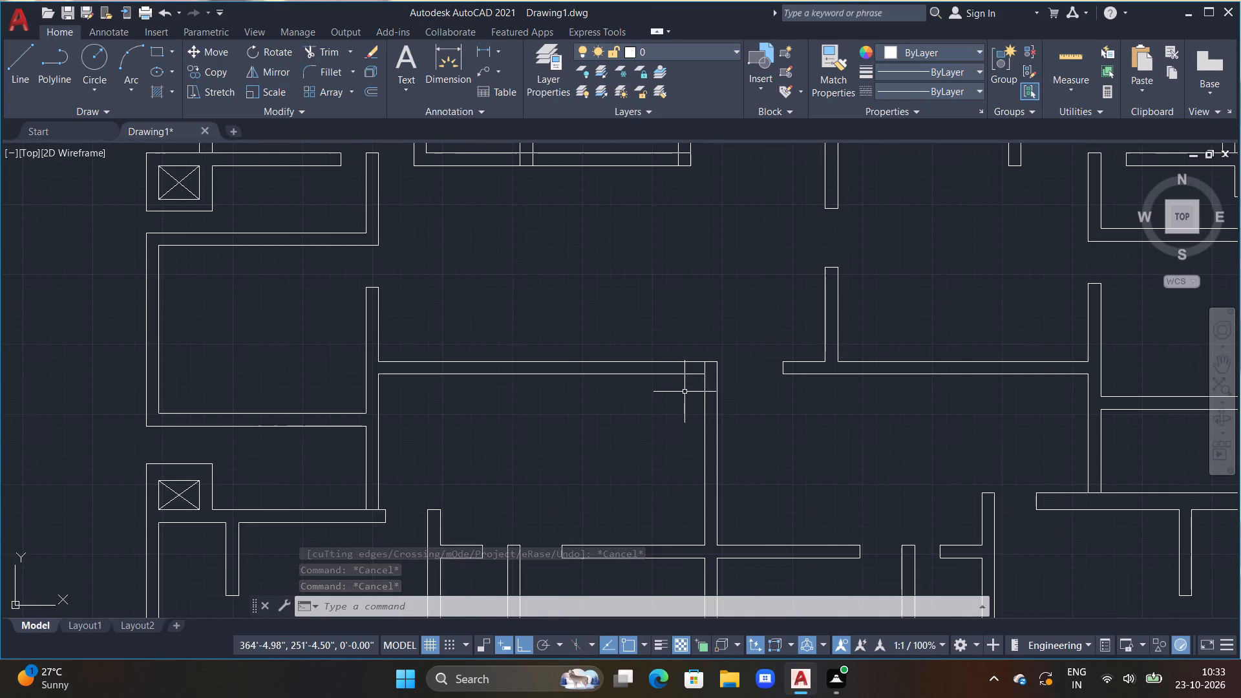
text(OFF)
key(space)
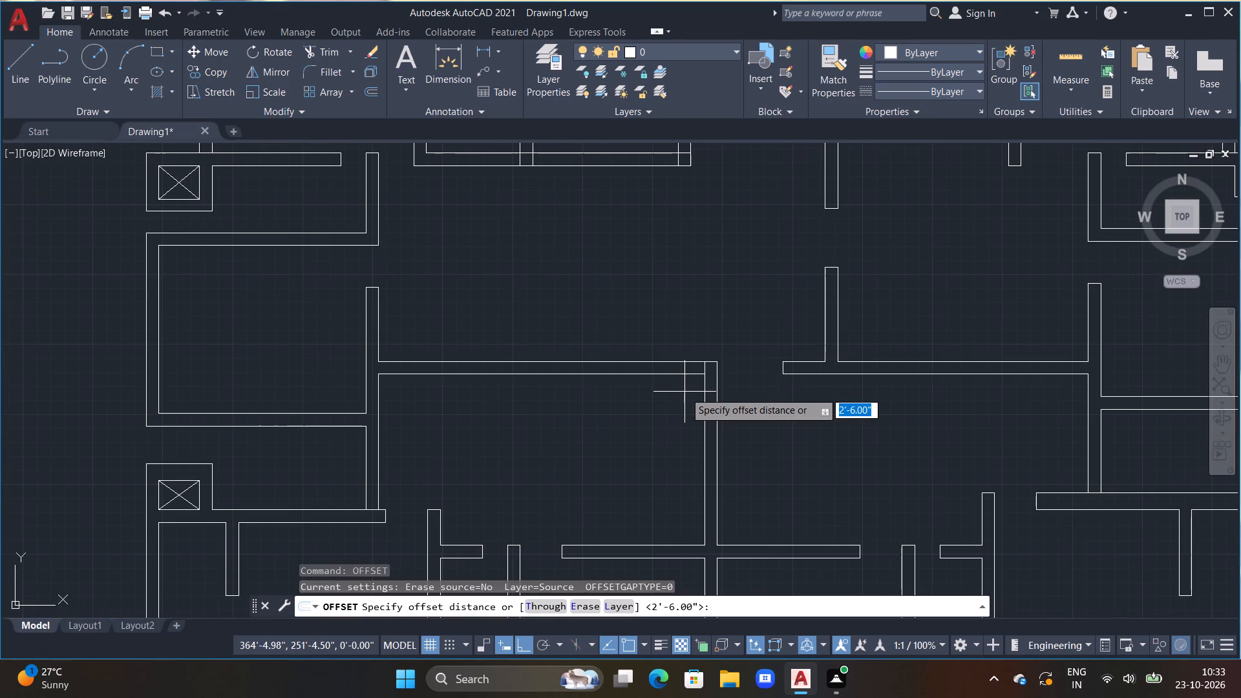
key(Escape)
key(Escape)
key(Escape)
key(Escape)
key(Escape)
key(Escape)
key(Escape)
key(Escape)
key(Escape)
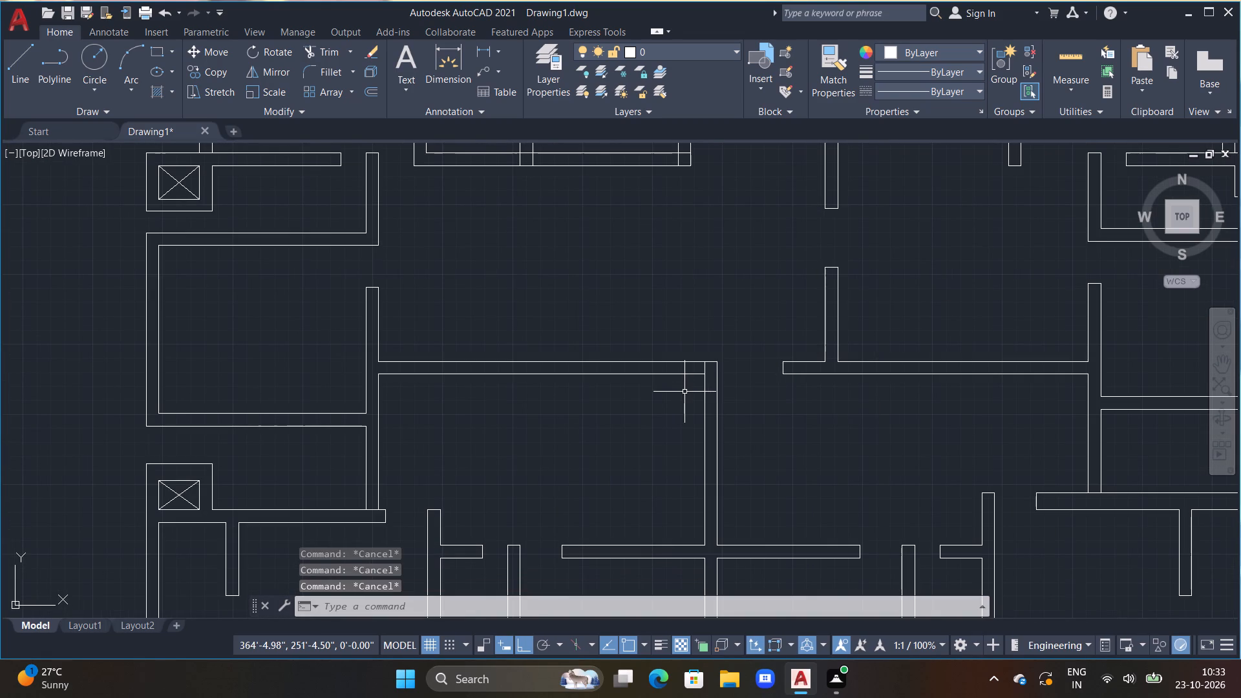
Measure the opening between the central wall's northeast corner and the eastern cross wall with a temporary line.
text(L)
key(space)
click(716, 365)
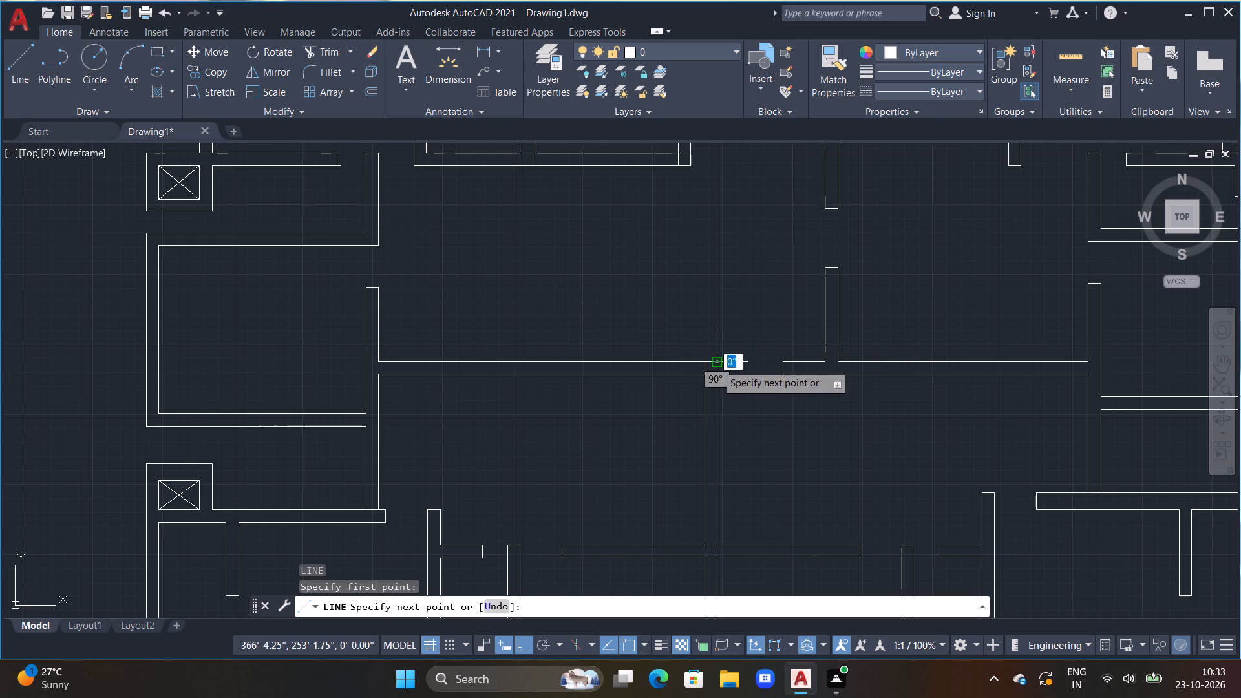
key(Escape)
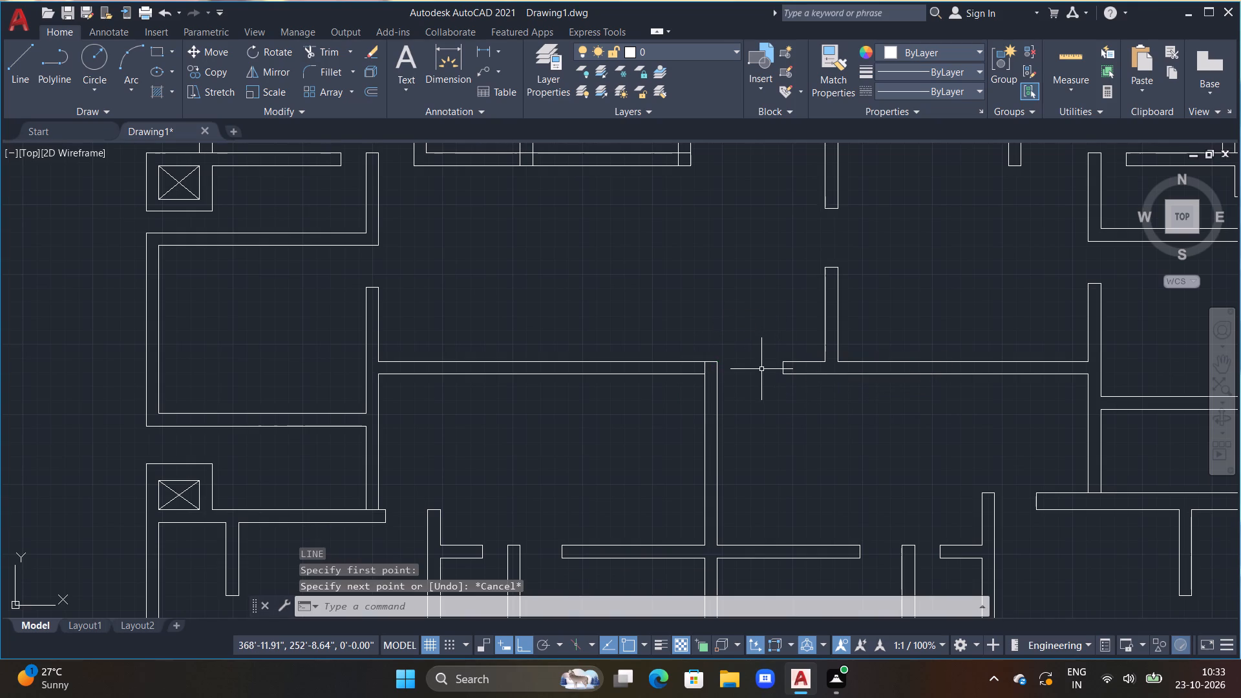
Offset the central wall's west face line 3'11" to the west.
text(OFF 3'11")
key(Return)
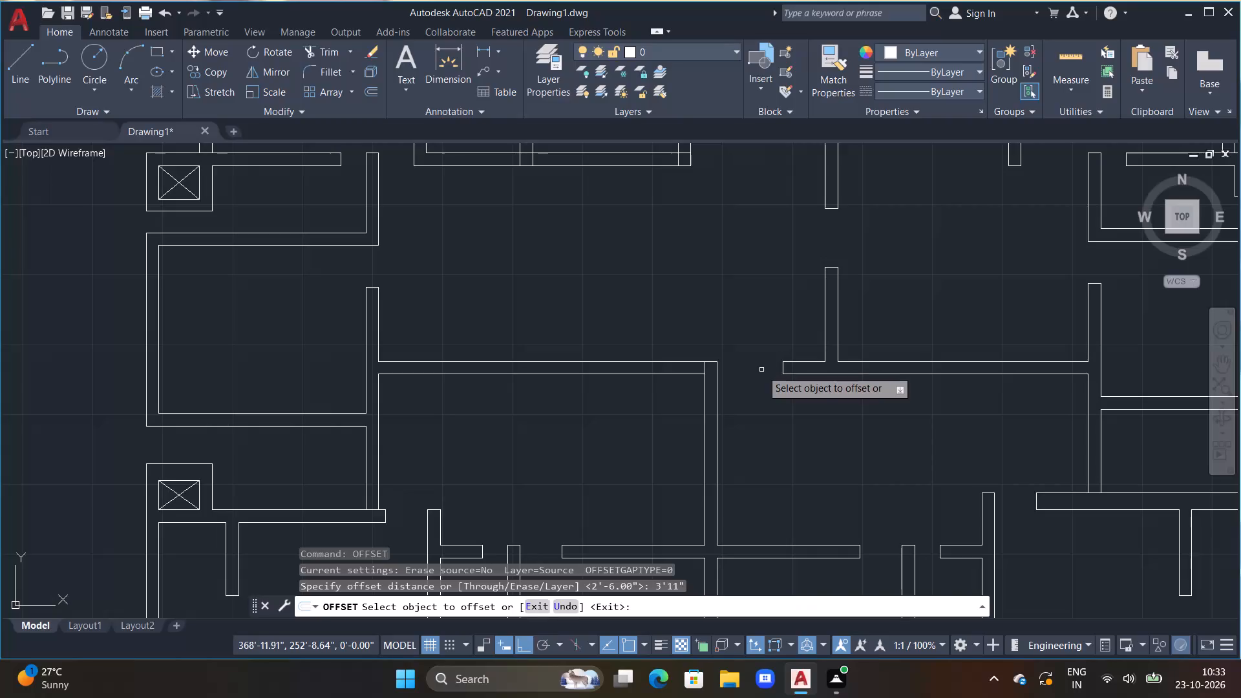
click(705, 371)
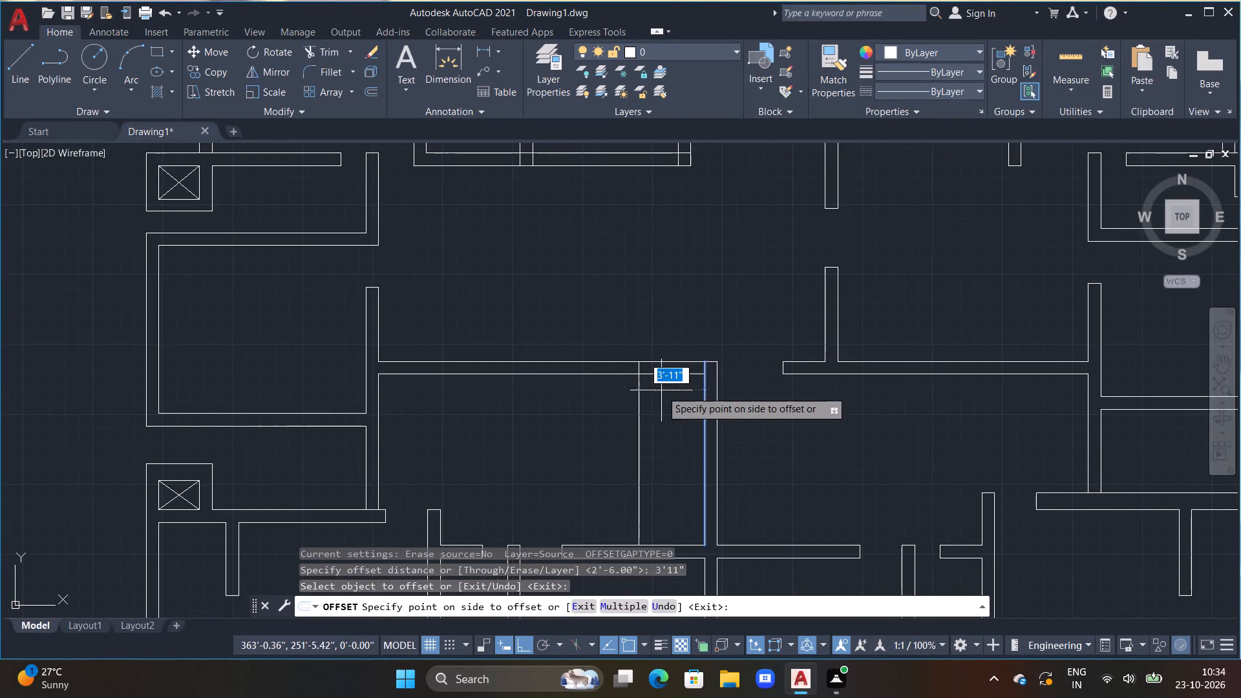
click(650, 394)
key(Escape)
Trim the cross wall between the offset line and the central wall, plus the offset line's excess, to form an opening.
key(t)
text(R)
key(space)
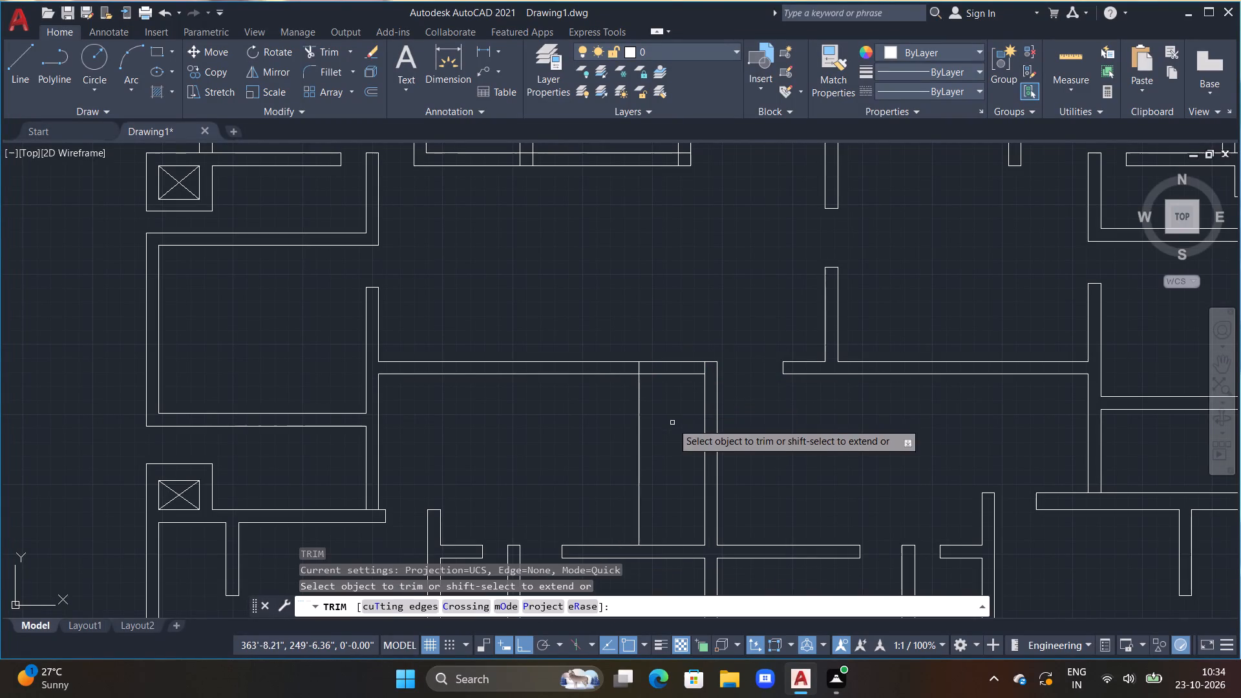
drag(671, 348, 631, 440)
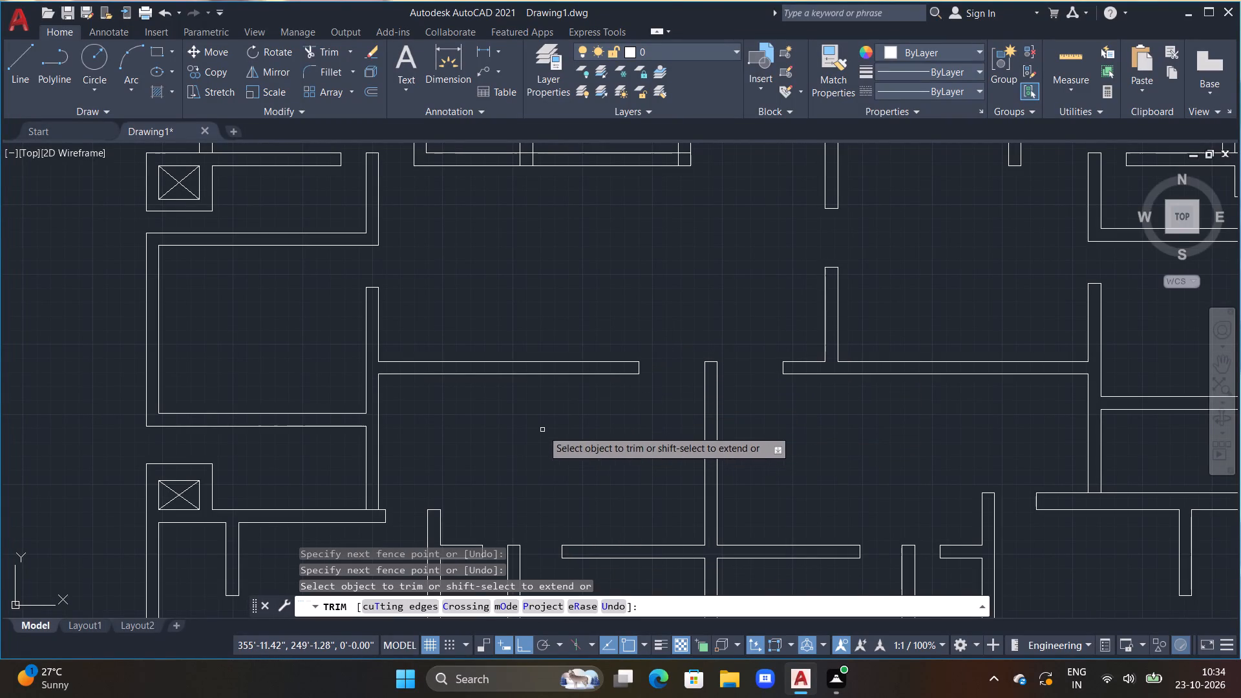
middle_drag(542, 430, 577, 428)
key(Escape)
key(Escape)
key(Escape)
key(Escape)
key(Escape)
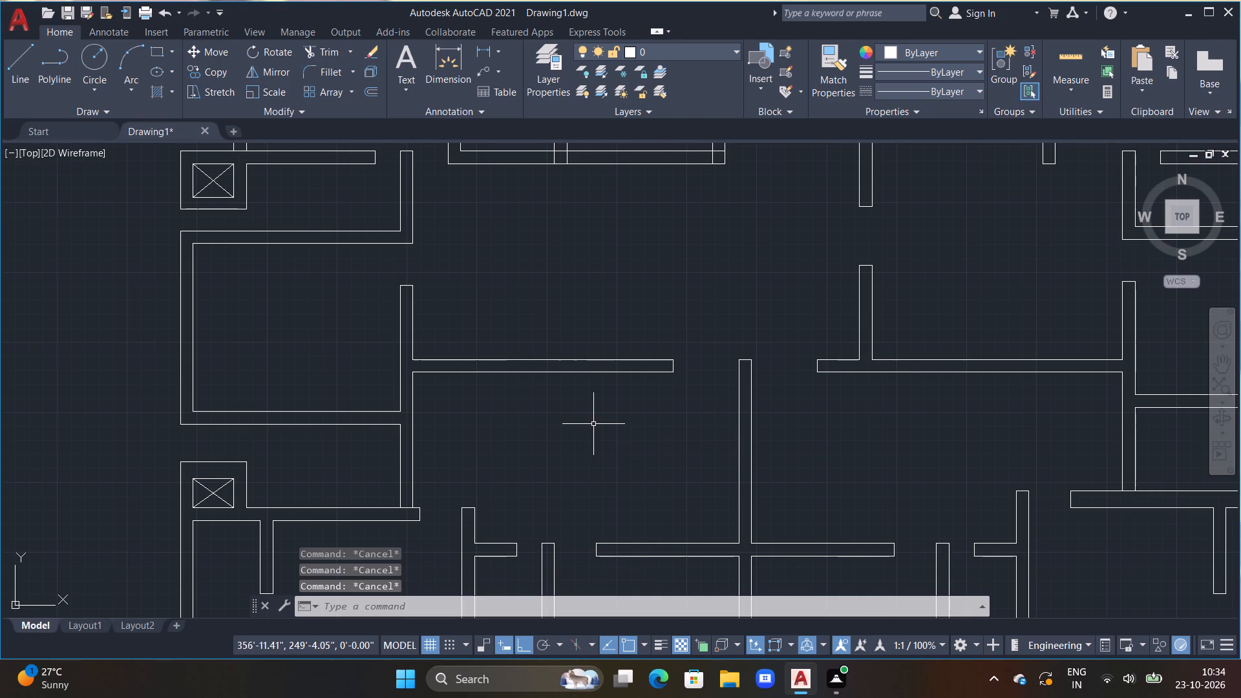
Measure the eastern cross wall's stub west of the north partition with a temporary line.
scroll(597, 423, down, 1)
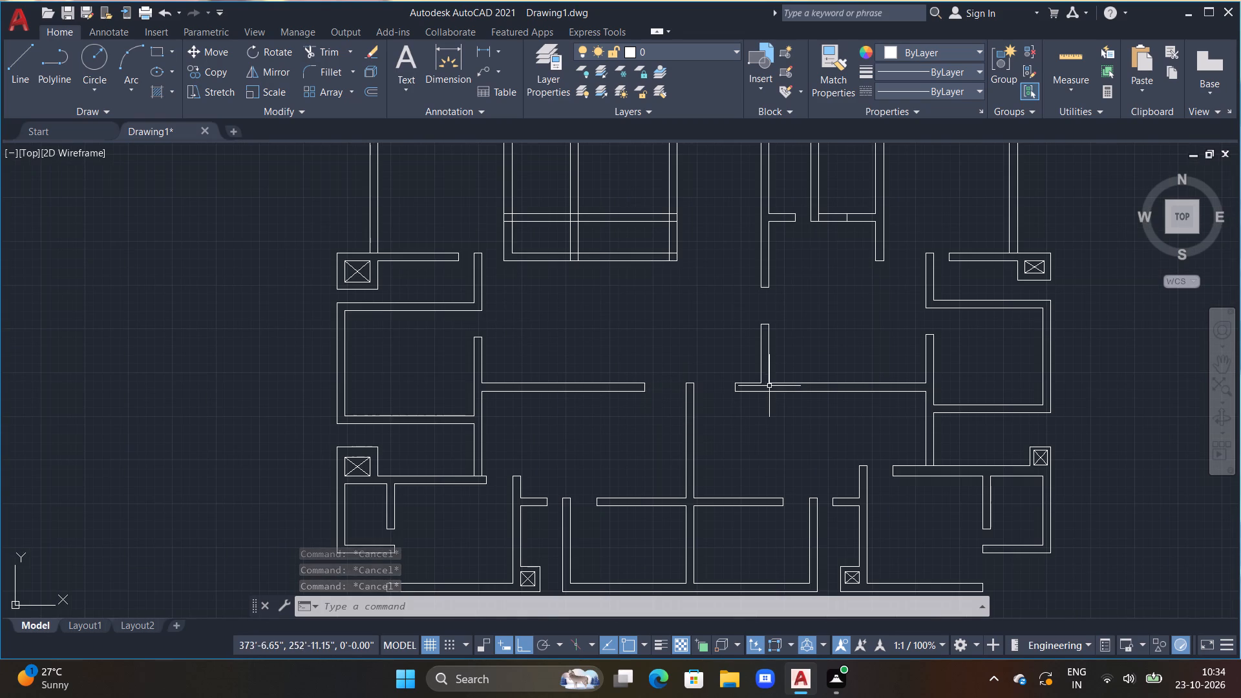
text(L)
key(space)
scroll(765, 386, up, 2)
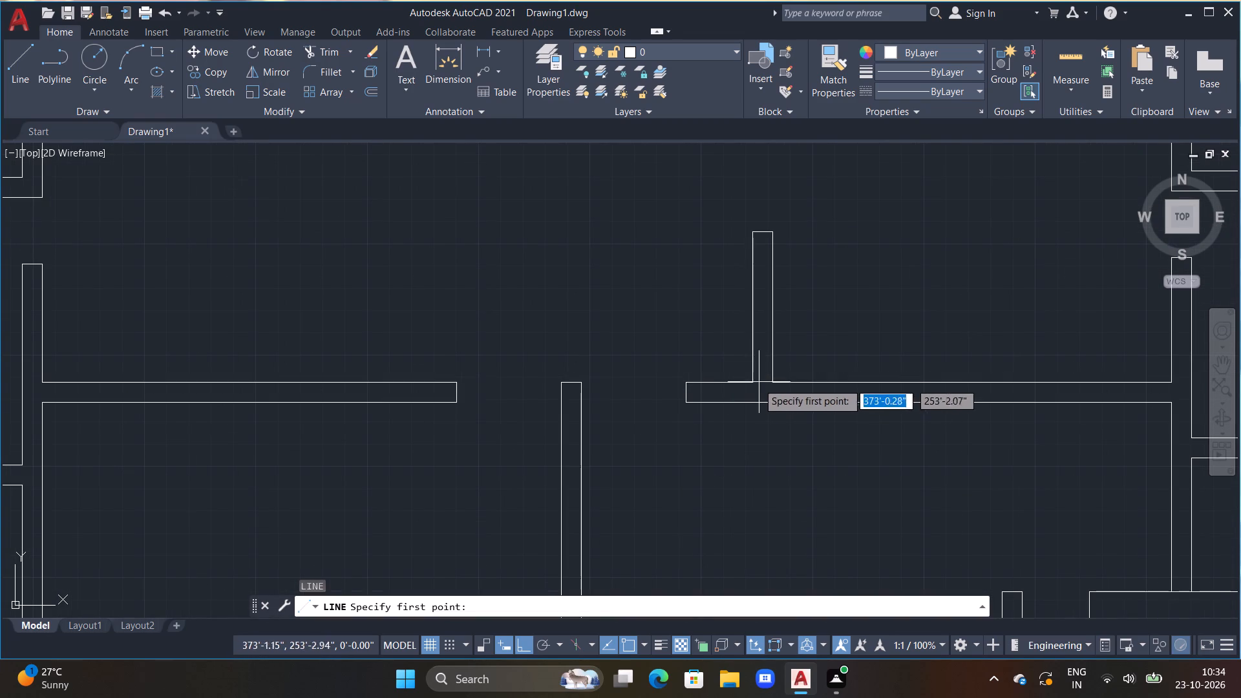
drag(752, 382, 745, 384)
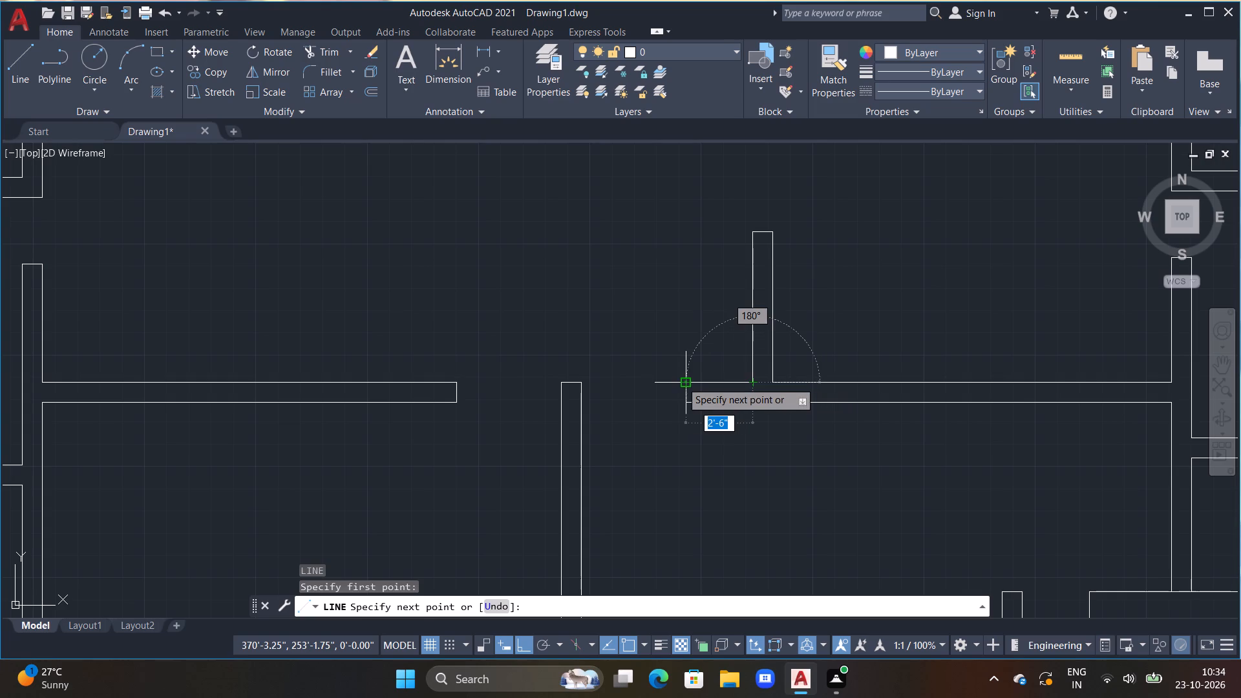
key(Escape)
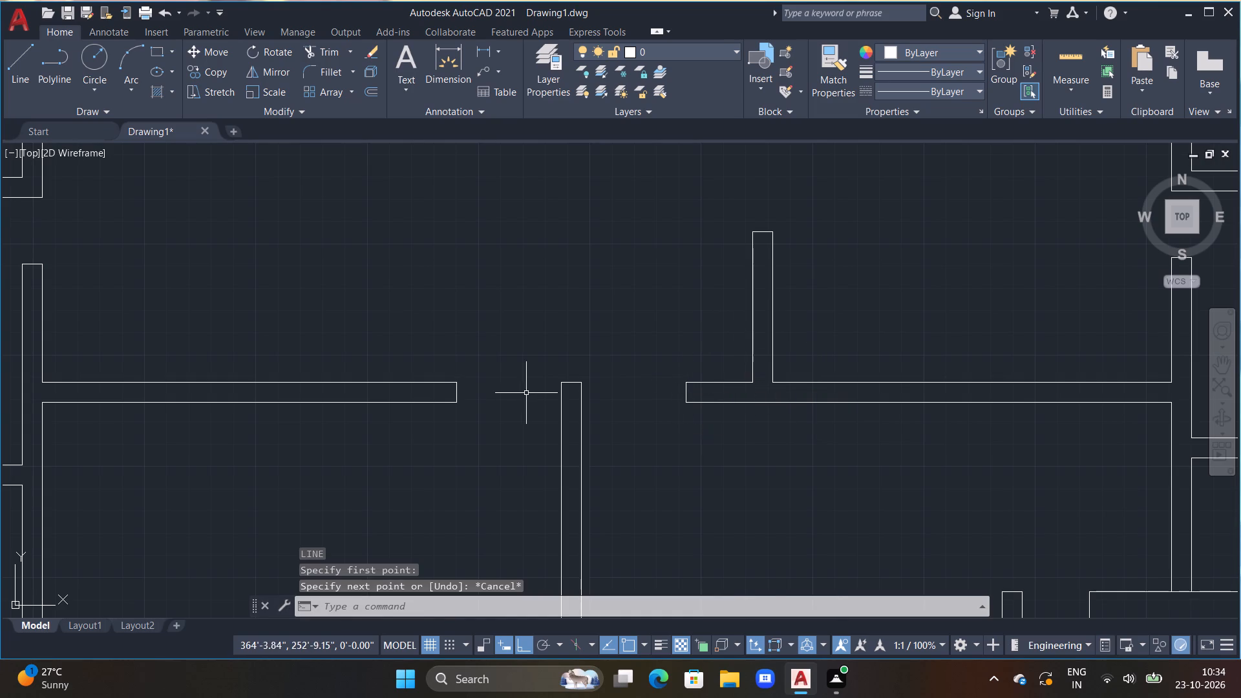
Draw a 9" wide partition north from the western cross wall, 2'6" west of its end, level with the eastern partition's north end.
scroll(526, 393, down, 1)
middle_drag(509, 392, 620, 392)
scroll(624, 392, up, 1)
text(L)
key(space)
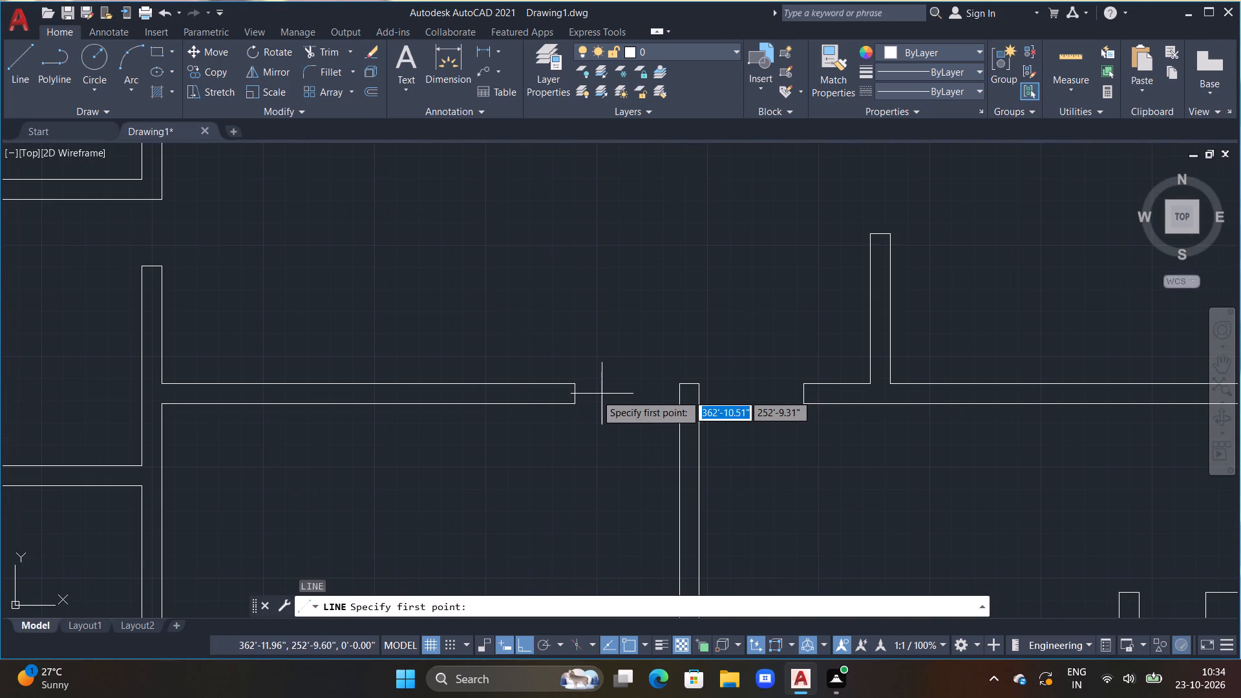
click(572, 382)
text(2'6")
key(Return)
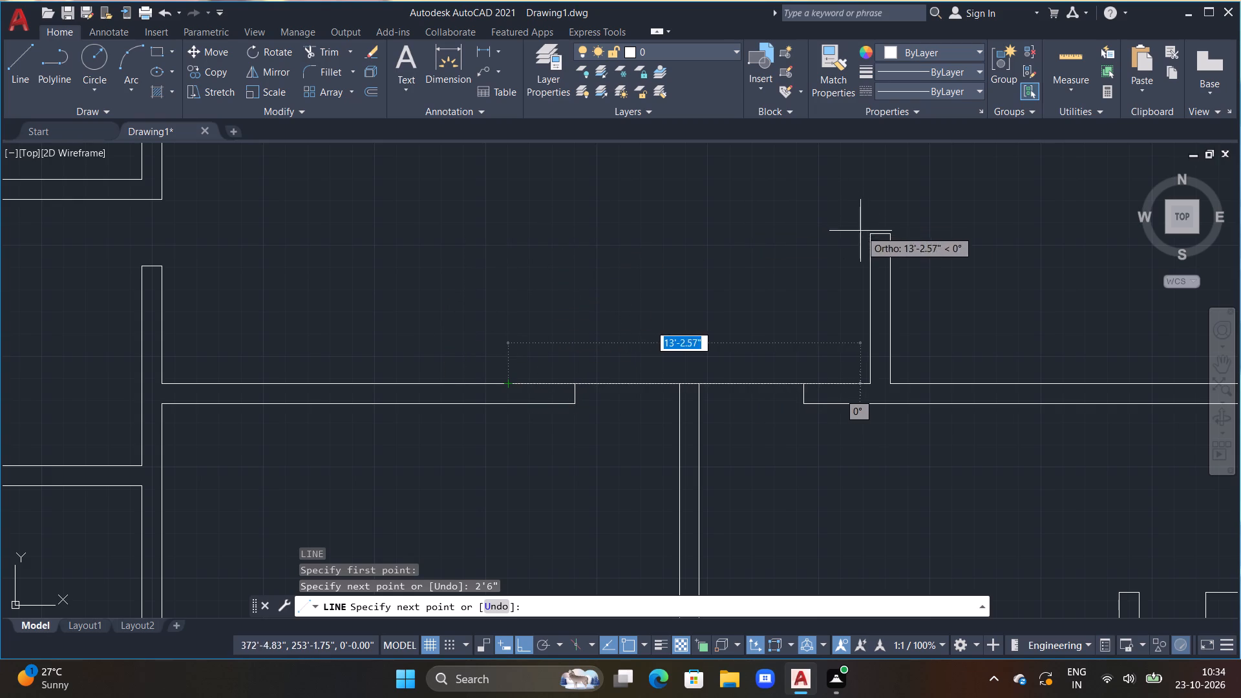
click(509, 233)
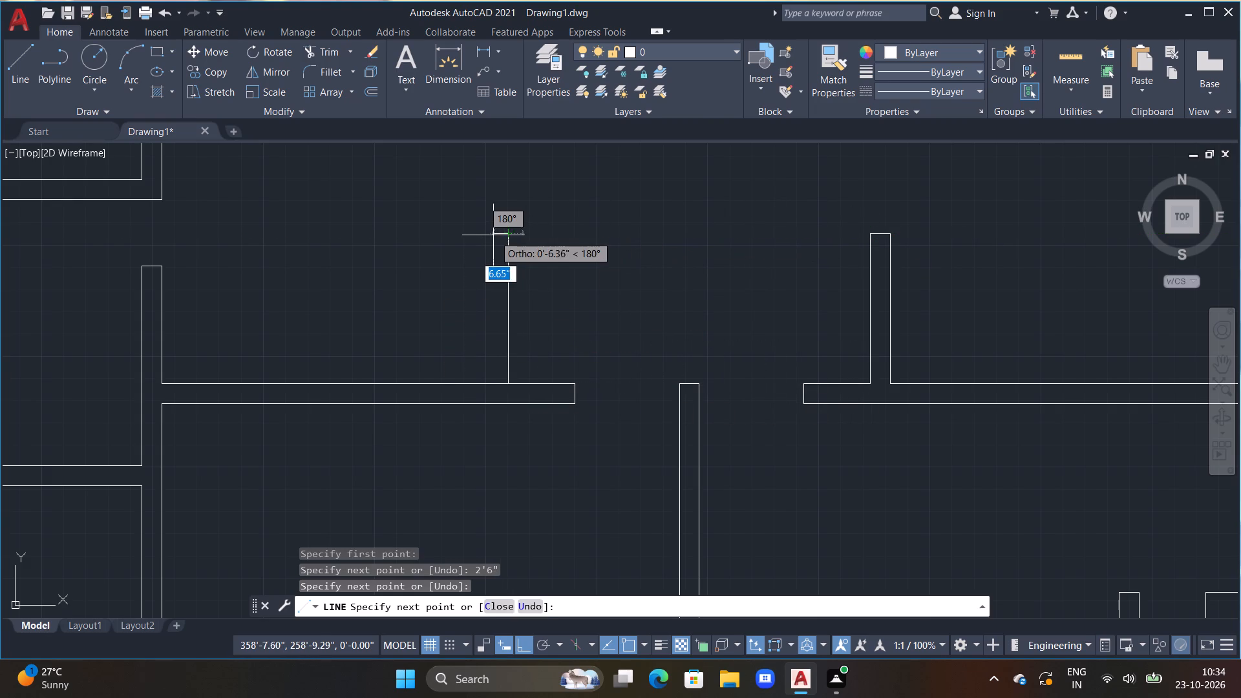
text(9")
key(Return)
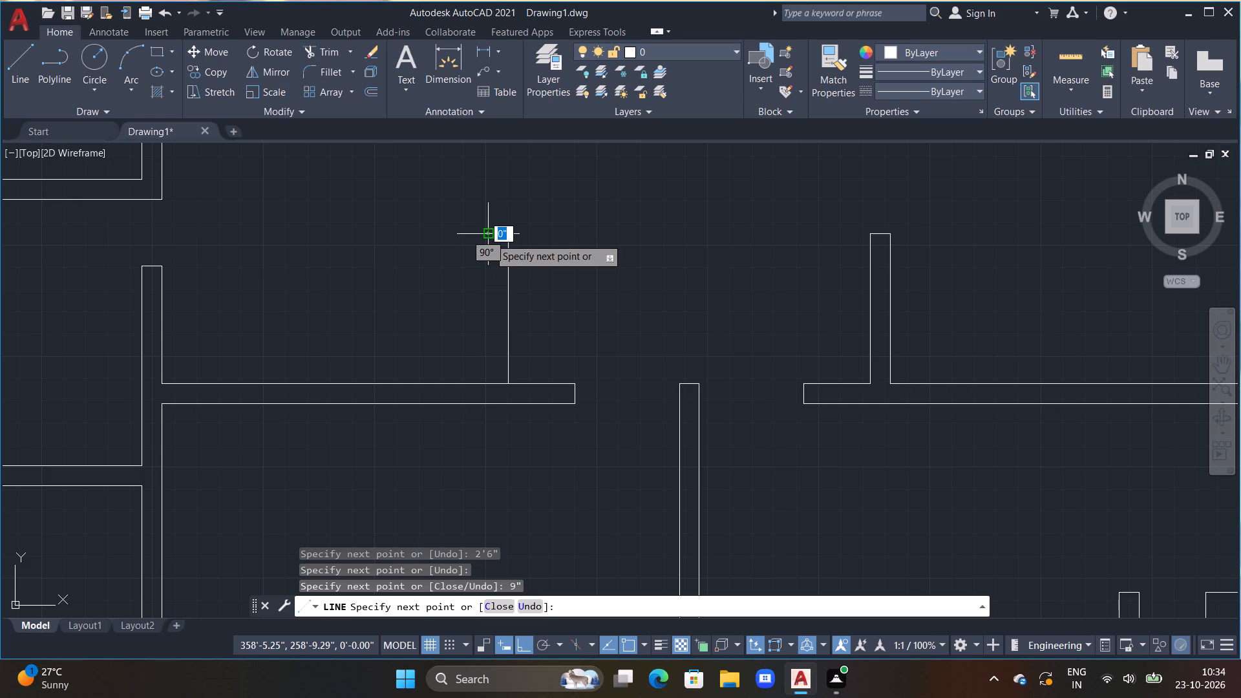
click(483, 428)
key(Escape)
Trim the new partition's west line below and inside the cross wall, and the cross wall's north line between the partition faces.
key(t)
text(R)
key(space)
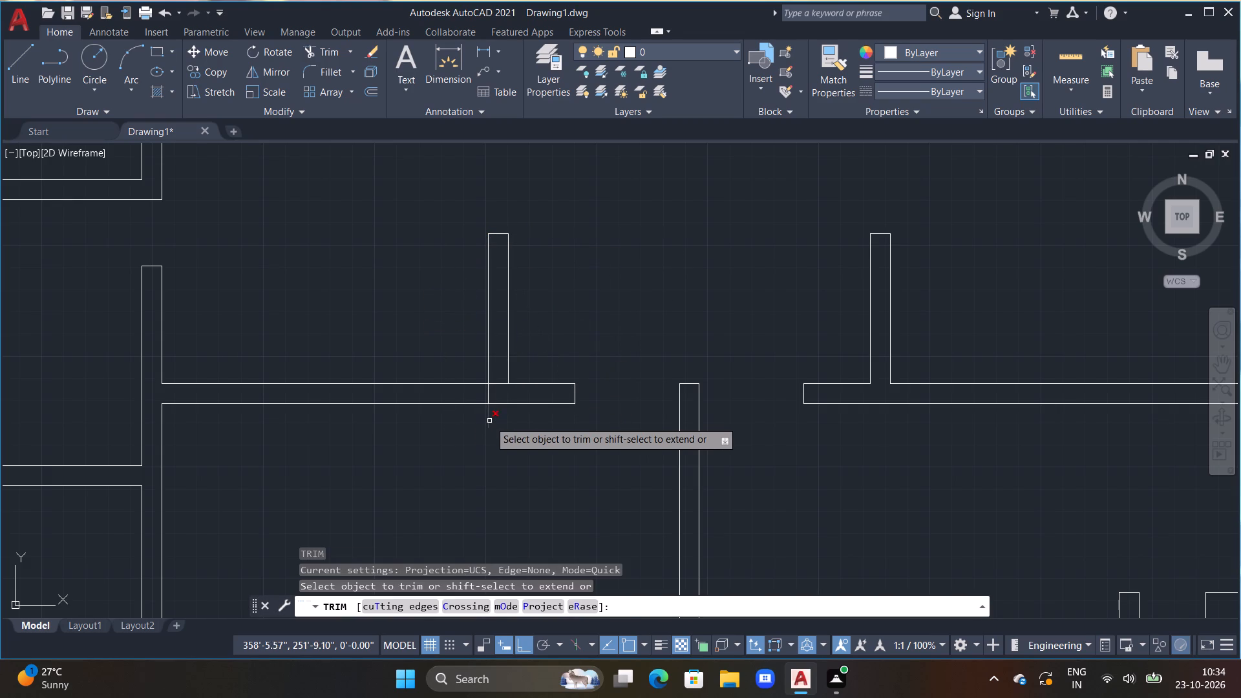
click(489, 421)
click(485, 394)
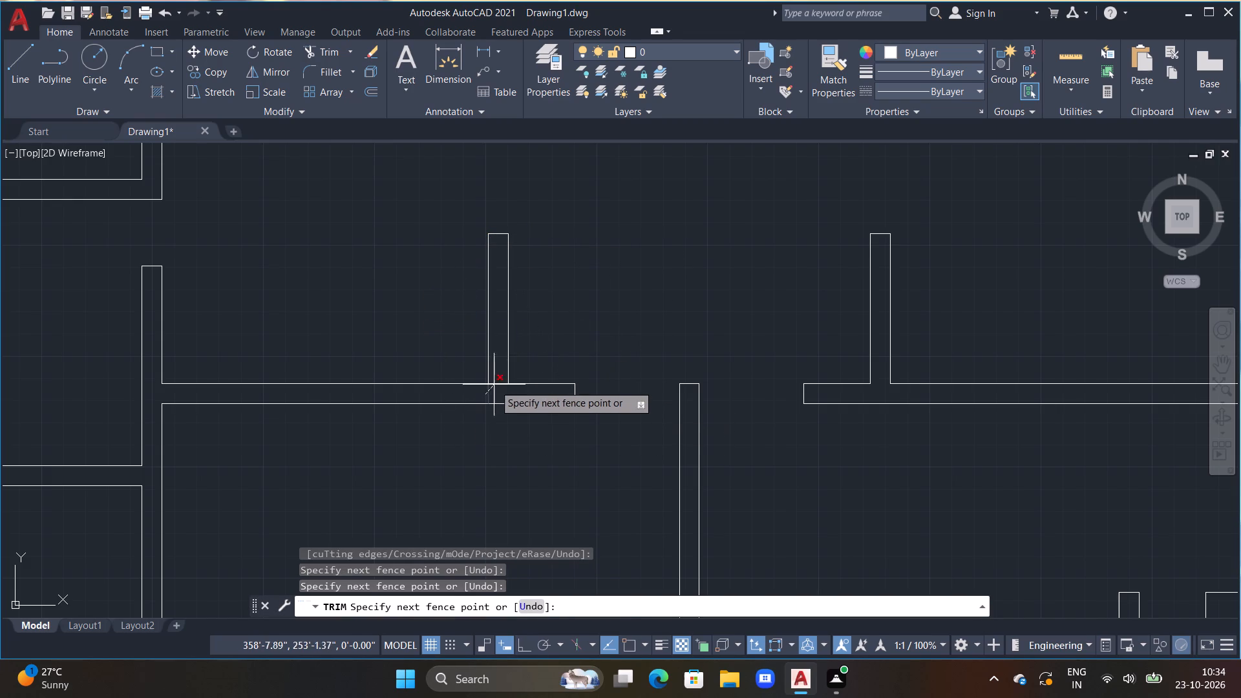
click(494, 383)
Examine the overall floor plan and the two partitions and openings around the central wall.
scroll(494, 405, down, 2)
middle_drag(486, 443, 509, 432)
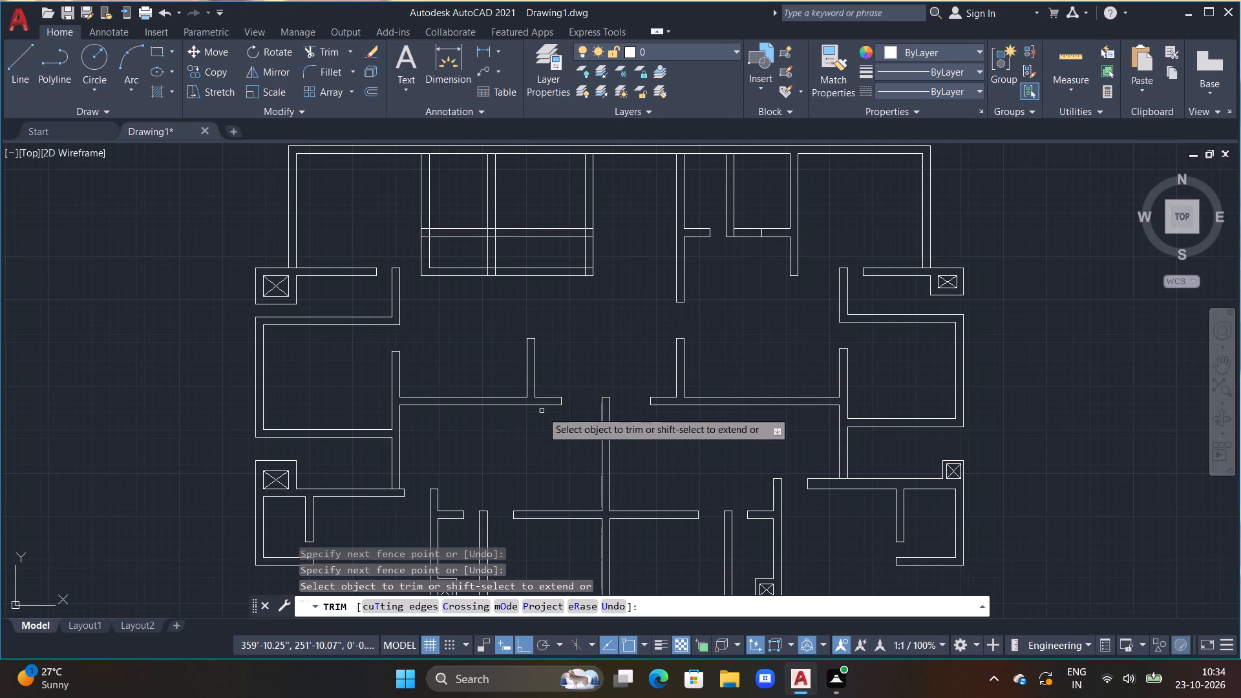
scroll(538, 418, down, 2)
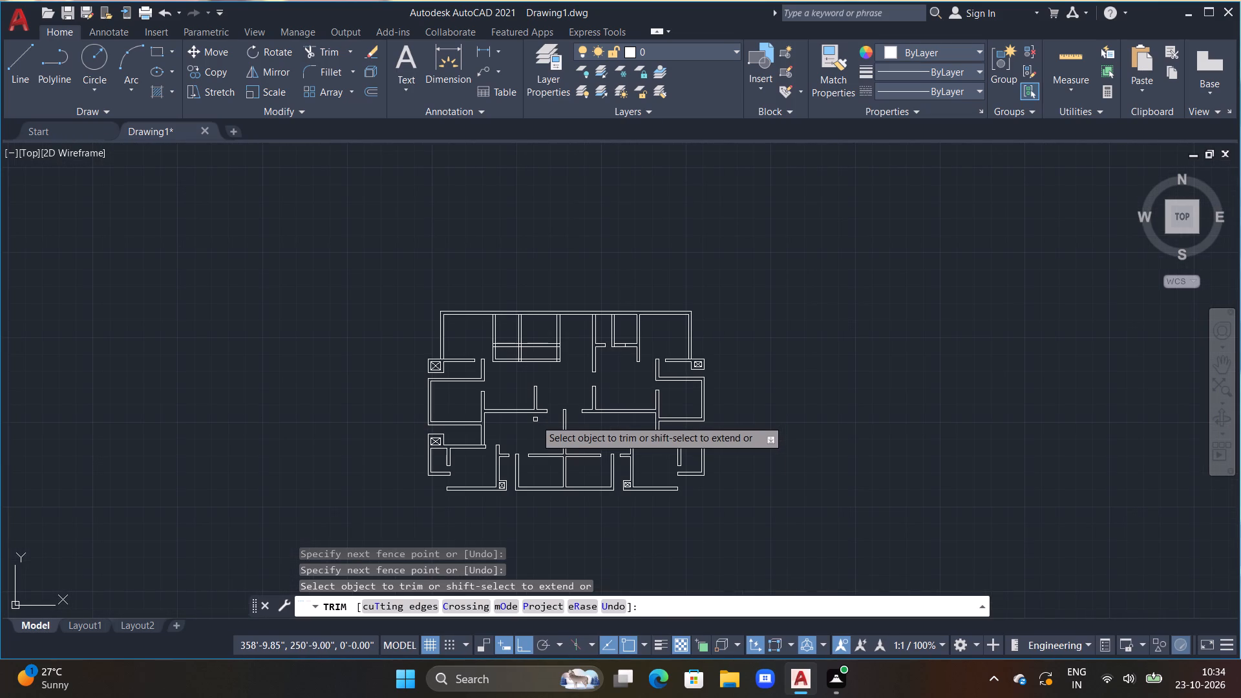
scroll(535, 419, up, 1)
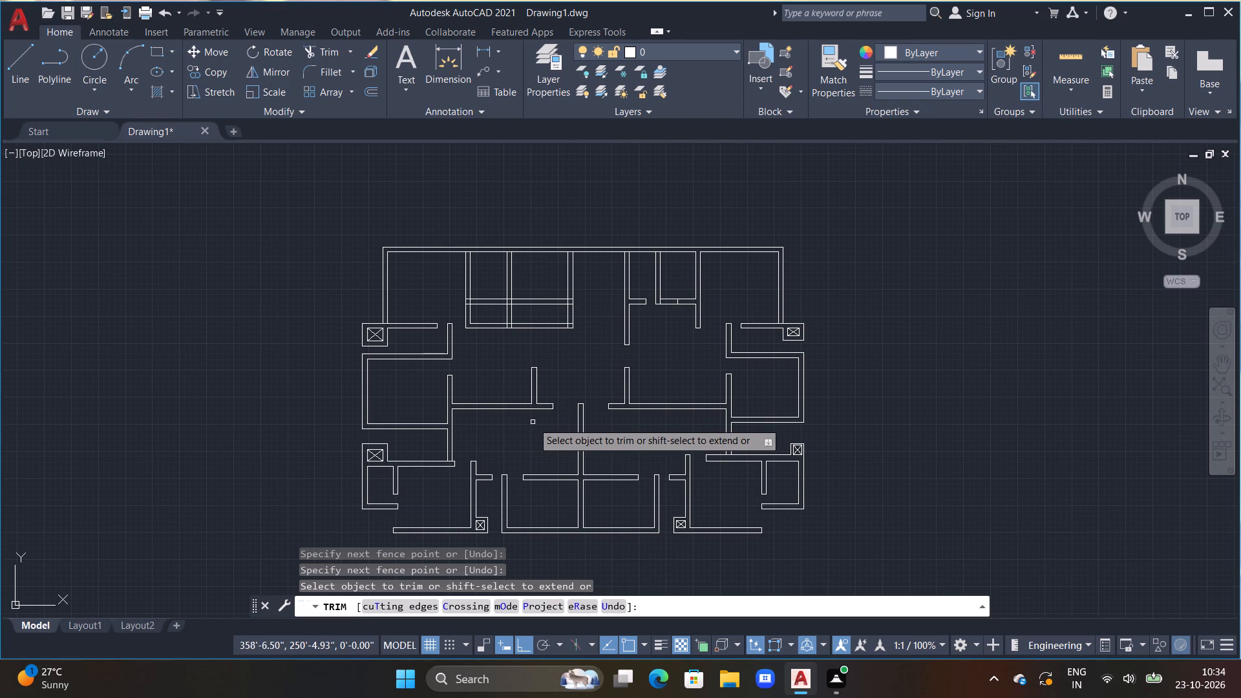
scroll(542, 421, up, 1)
middle_drag(542, 421, 557, 441)
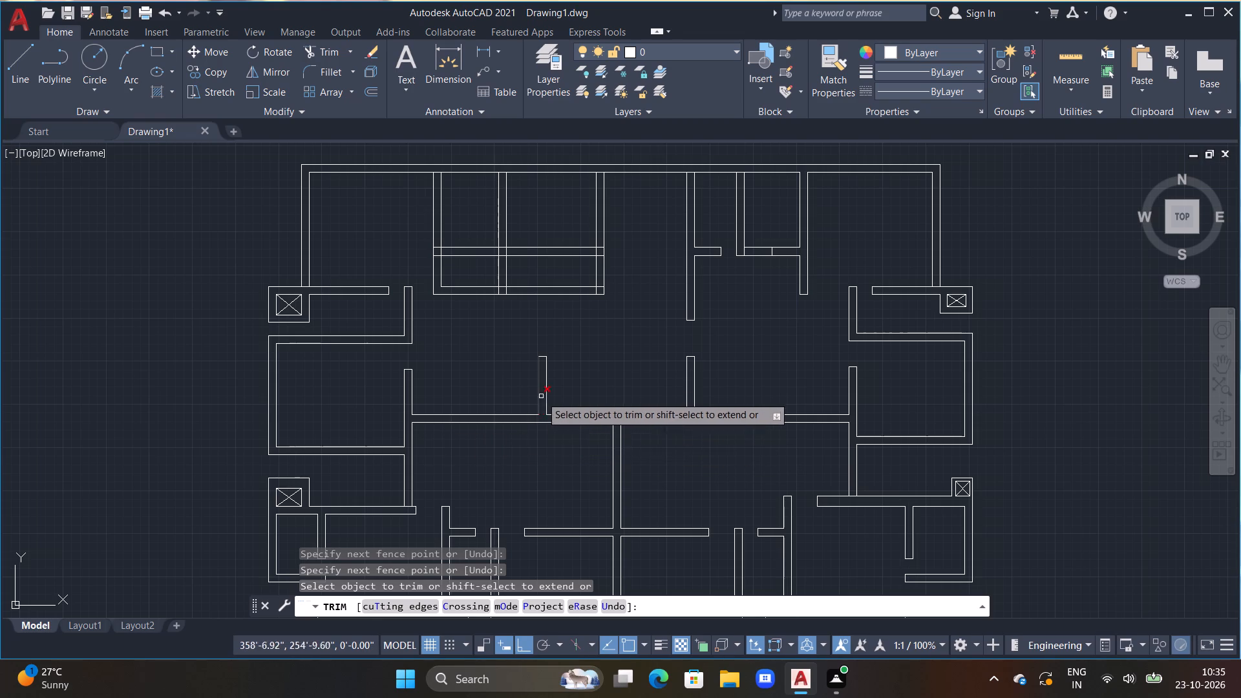
scroll(568, 425, down, 1)
middle_drag(569, 425, 522, 441)
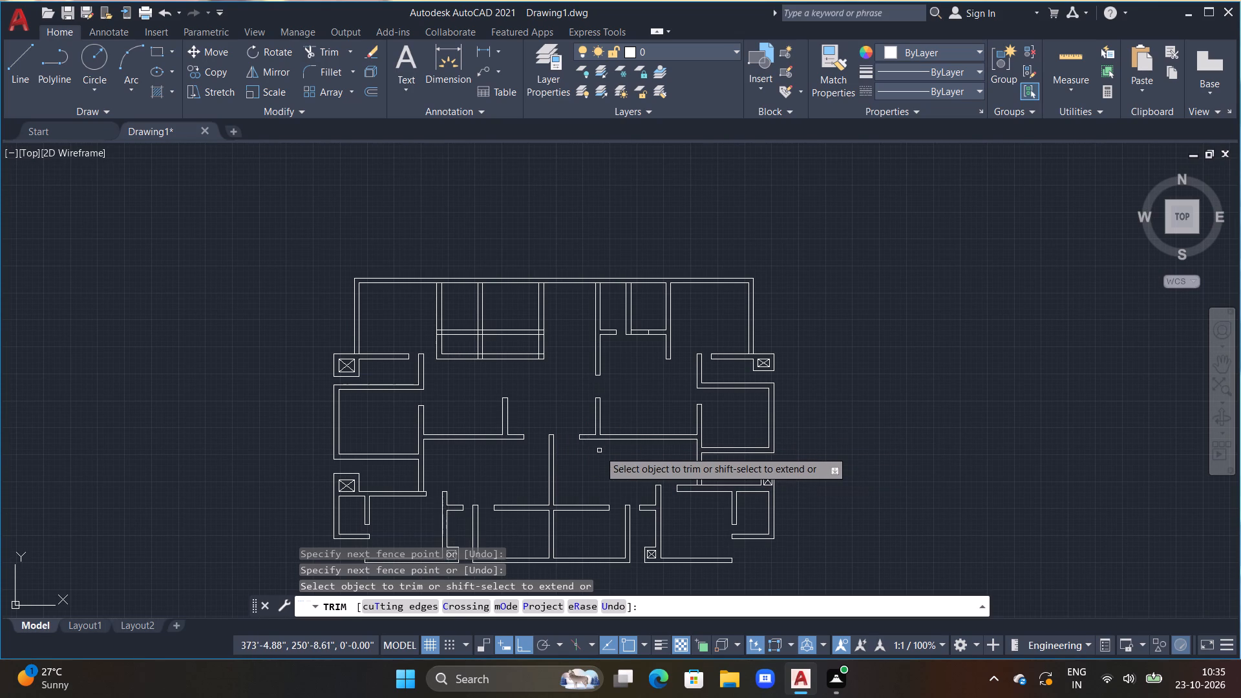
middle_drag(599, 443, 628, 465)
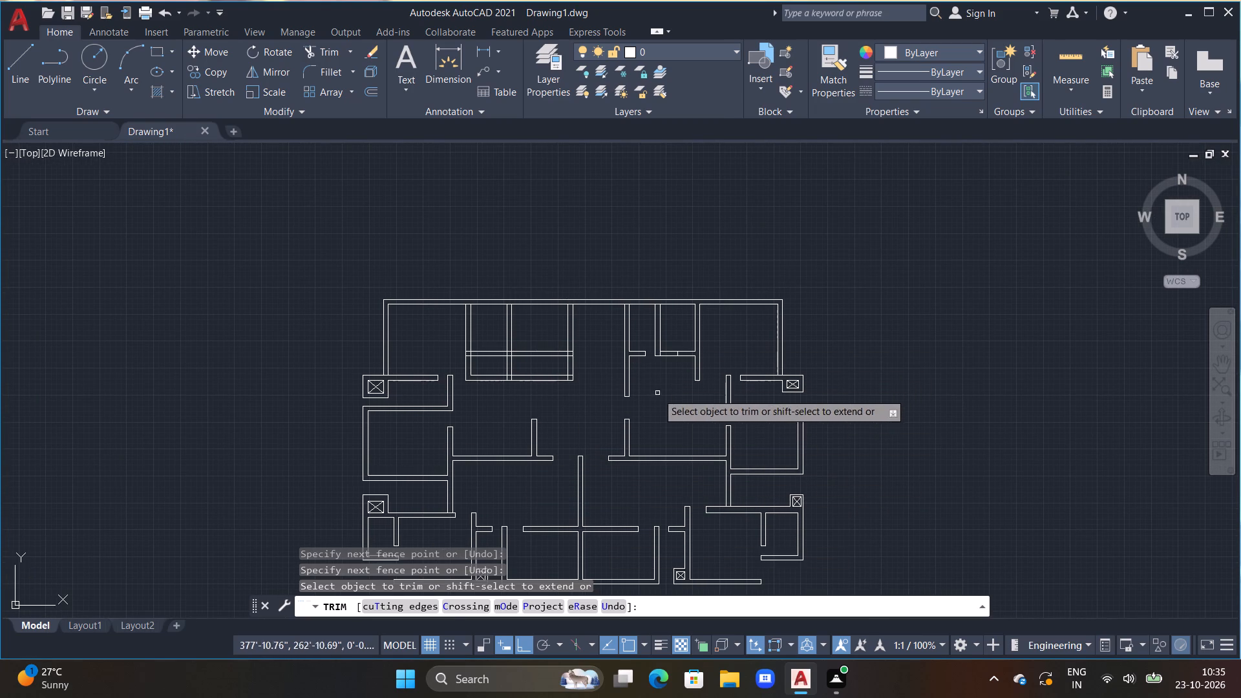
scroll(589, 469, up, 3)
scroll(673, 456, down, 1)
middle_drag(673, 455, 653, 427)
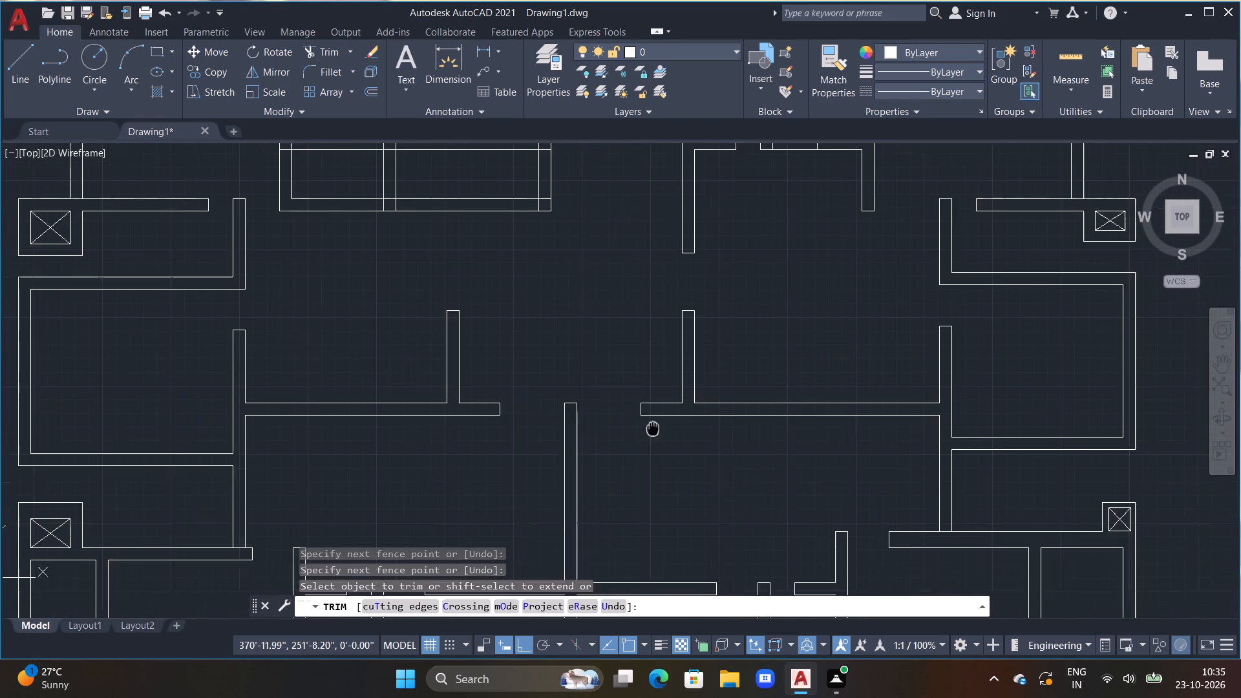
middle_drag(653, 427, 648, 422)
key(Escape)
key(Escape)
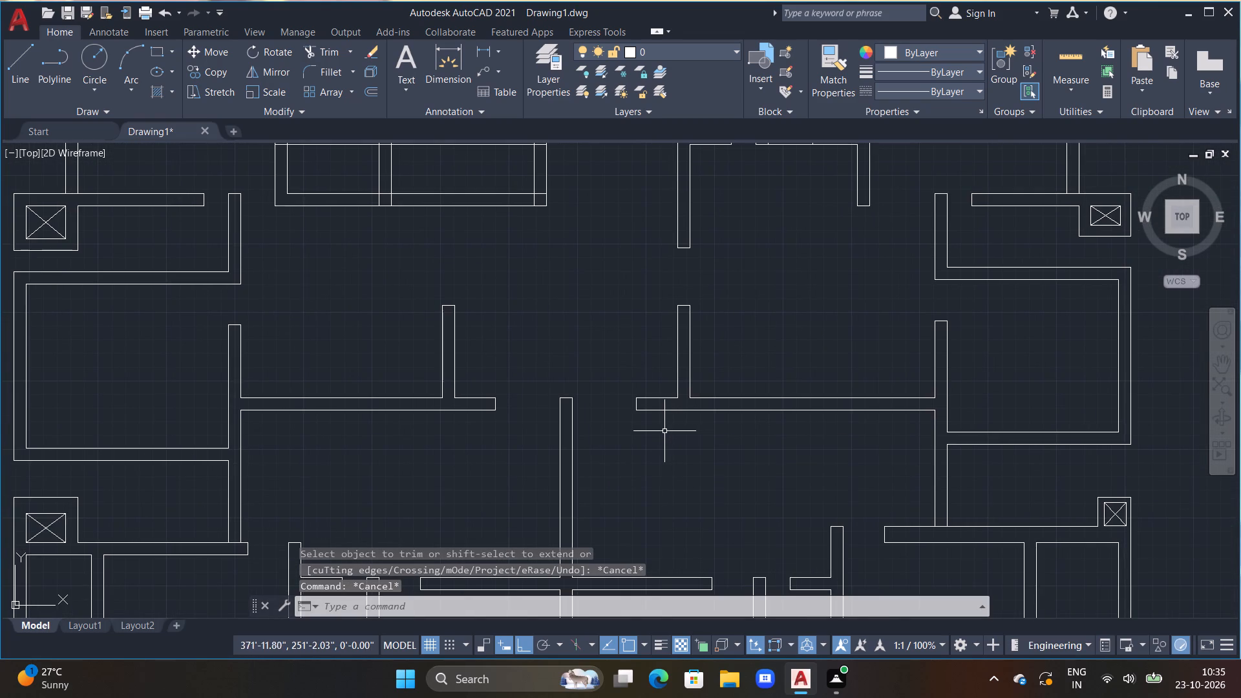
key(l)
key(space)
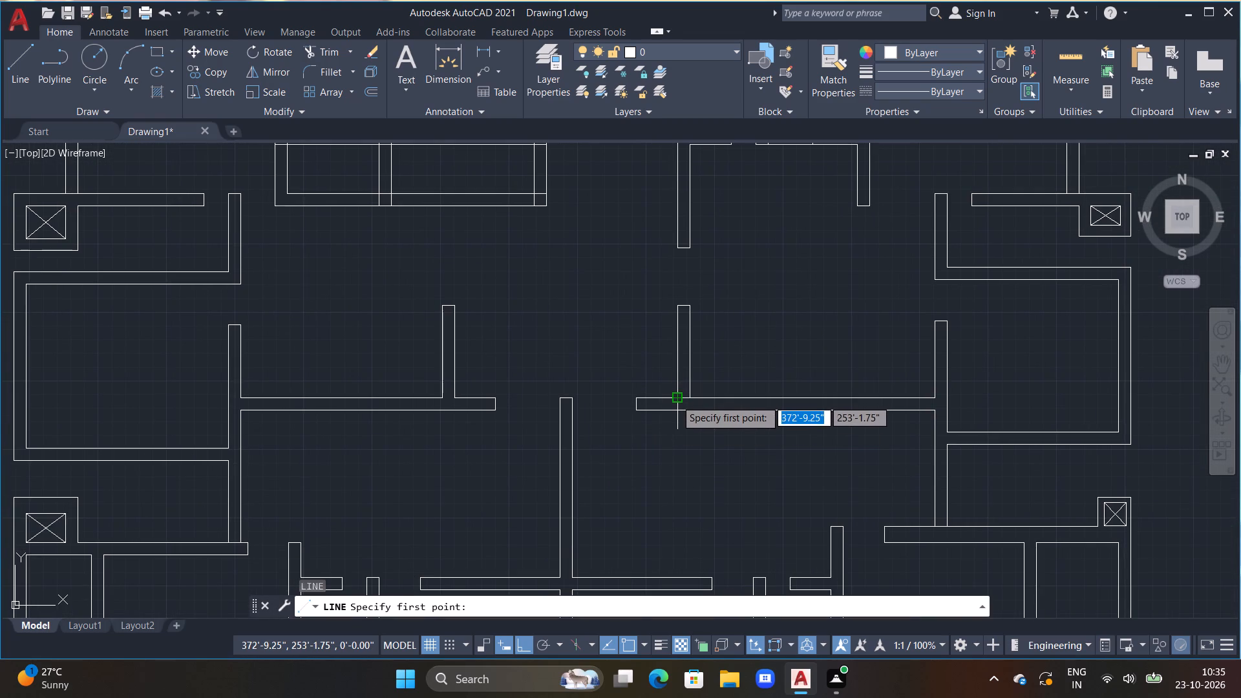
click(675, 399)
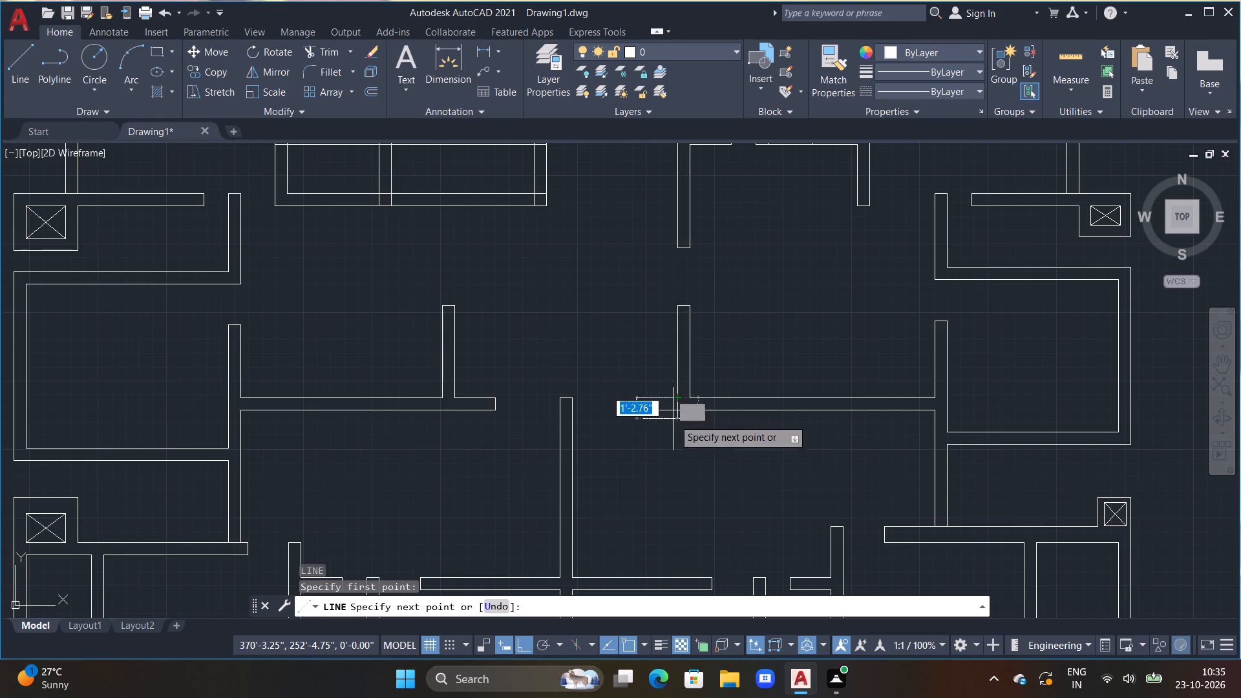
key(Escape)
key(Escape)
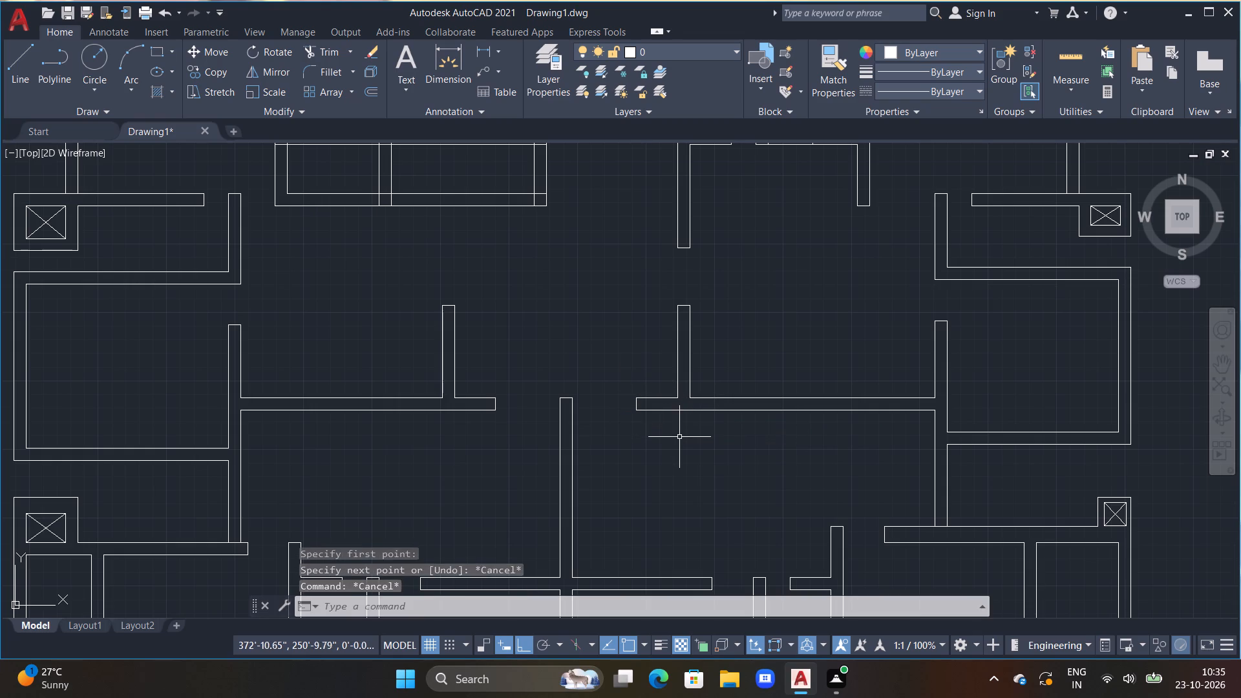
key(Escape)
Draw a horizontal line between the midpoints of the two north partitions' facing sides.
scroll(580, 409, down, 1)
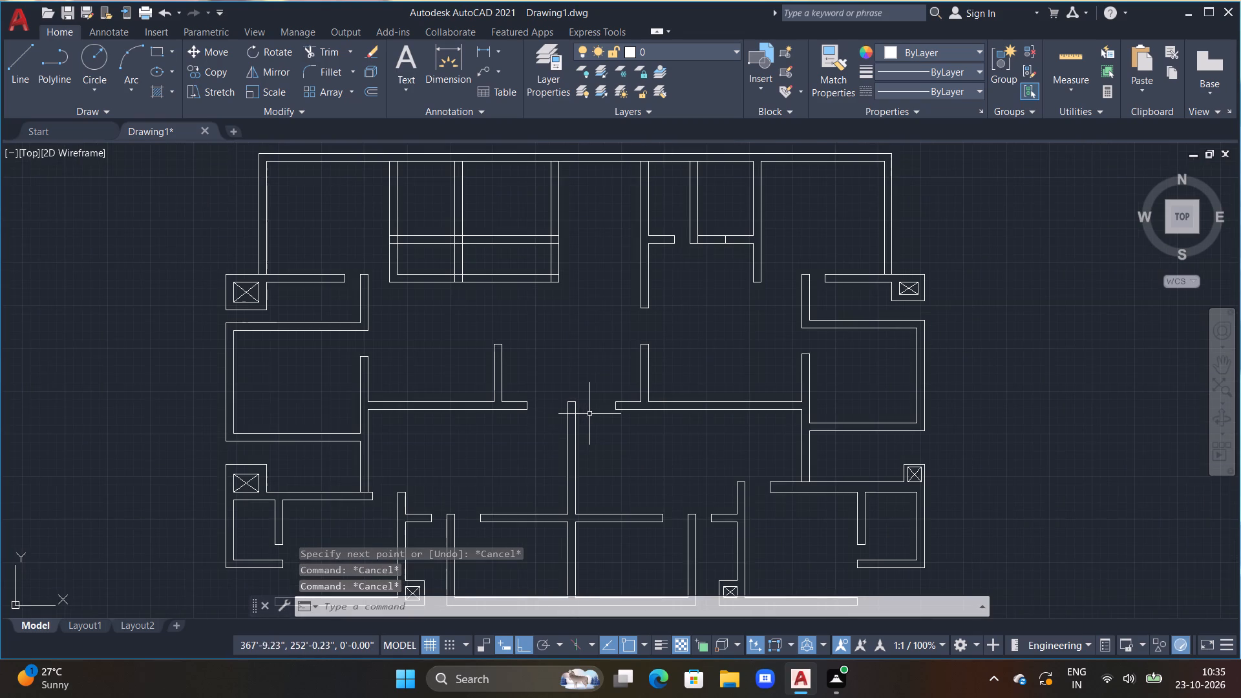
middle_drag(608, 431, 620, 452)
scroll(541, 429, up, 1)
middle_drag(541, 416, 553, 428)
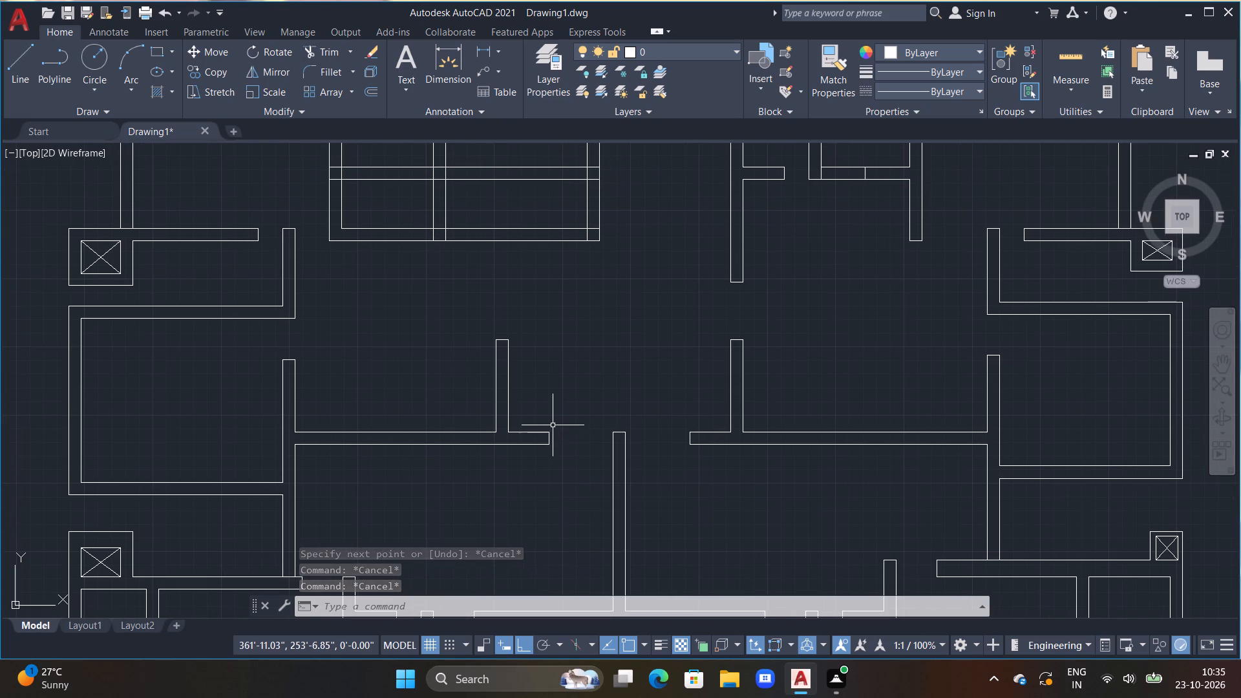
text(L)
key(space)
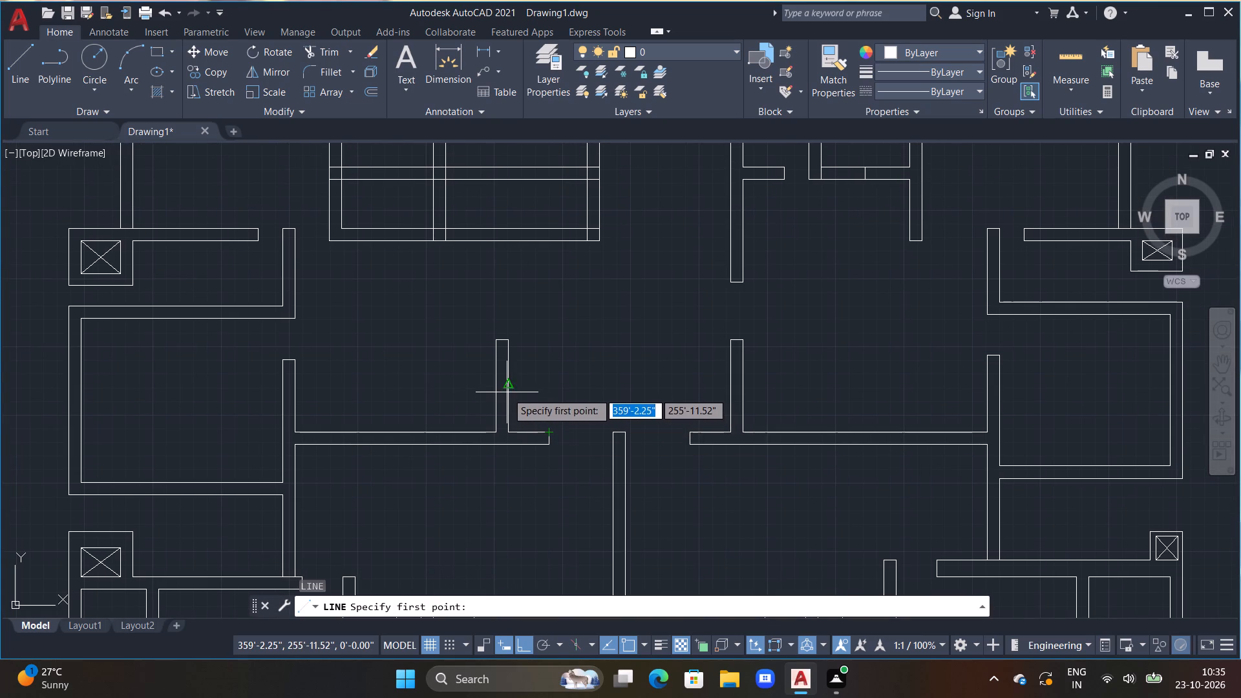
click(505, 386)
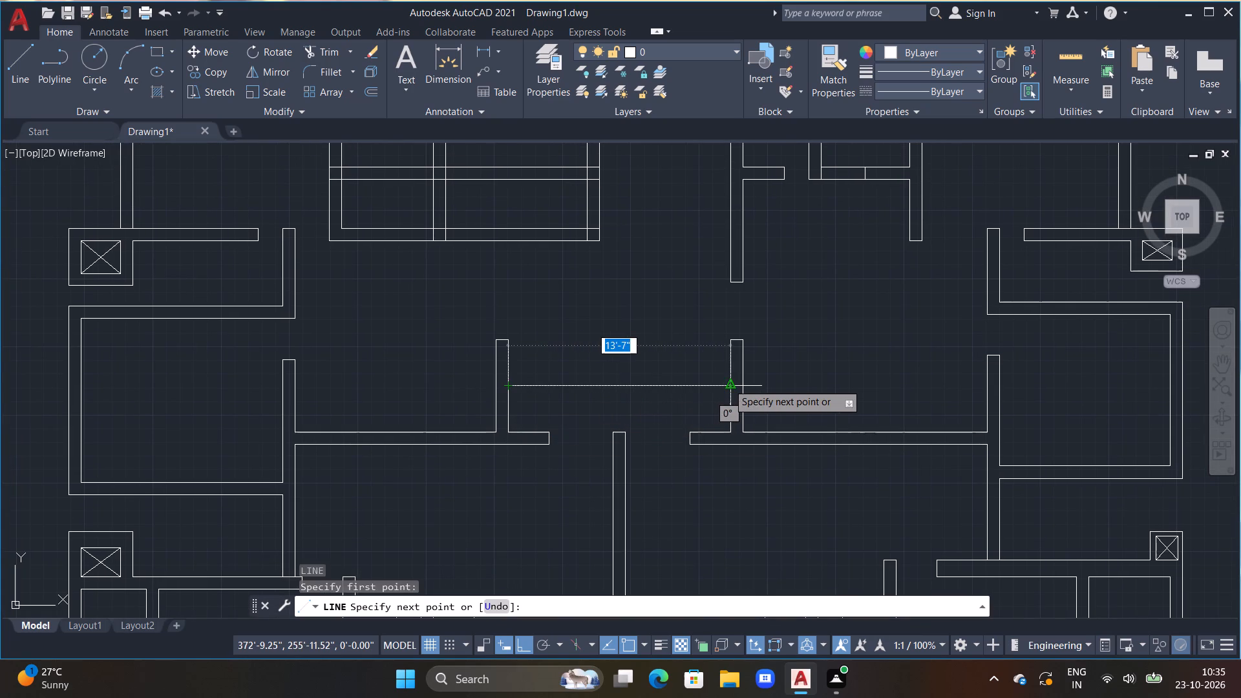
click(728, 383)
key(grave)
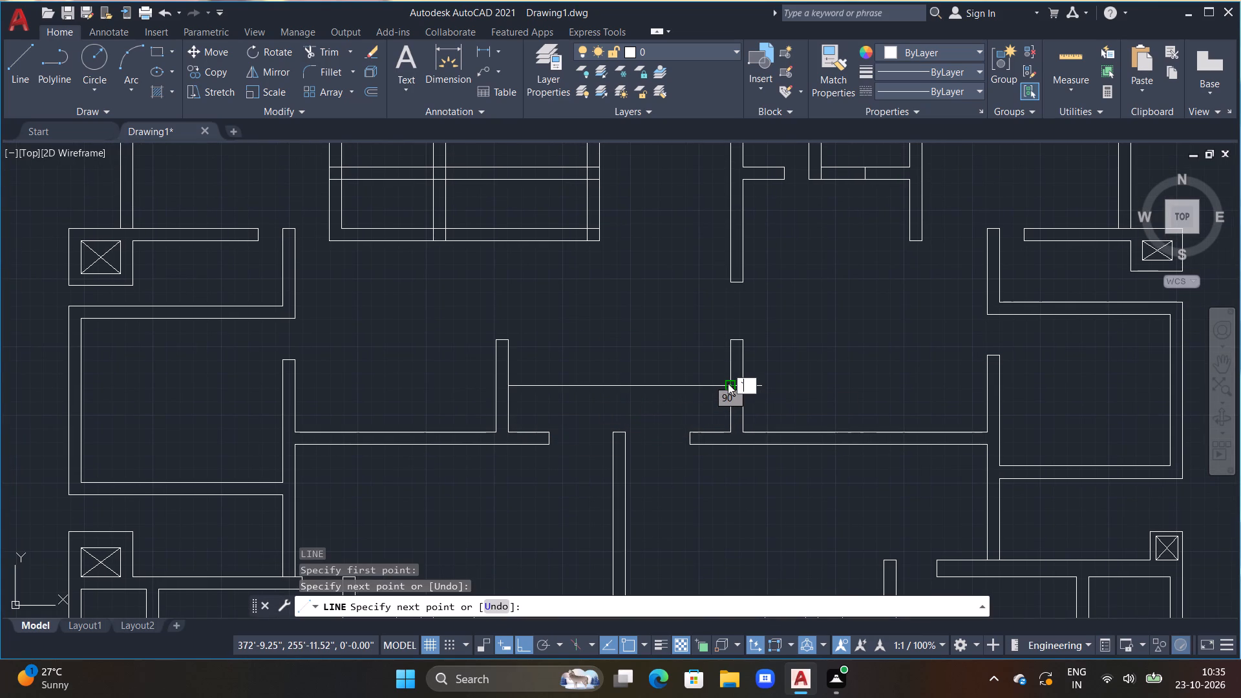
key(Escape)
key(Escape)
key(Escape)
key(Escape)
key(Escape)
key(Escape)
key(Escape)
key(Escape)
Offset the new horizontal line 9" to the north to form a double-line wall.
text(OFF)
key(space)
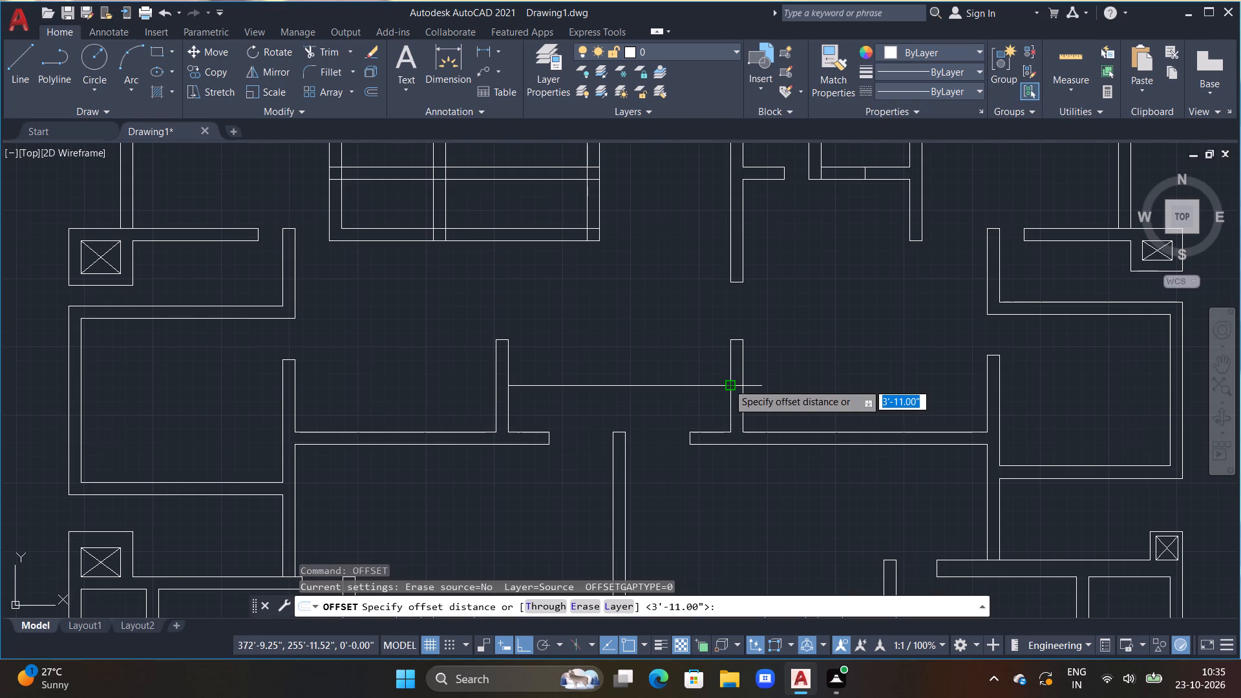
text(9")
key(Return)
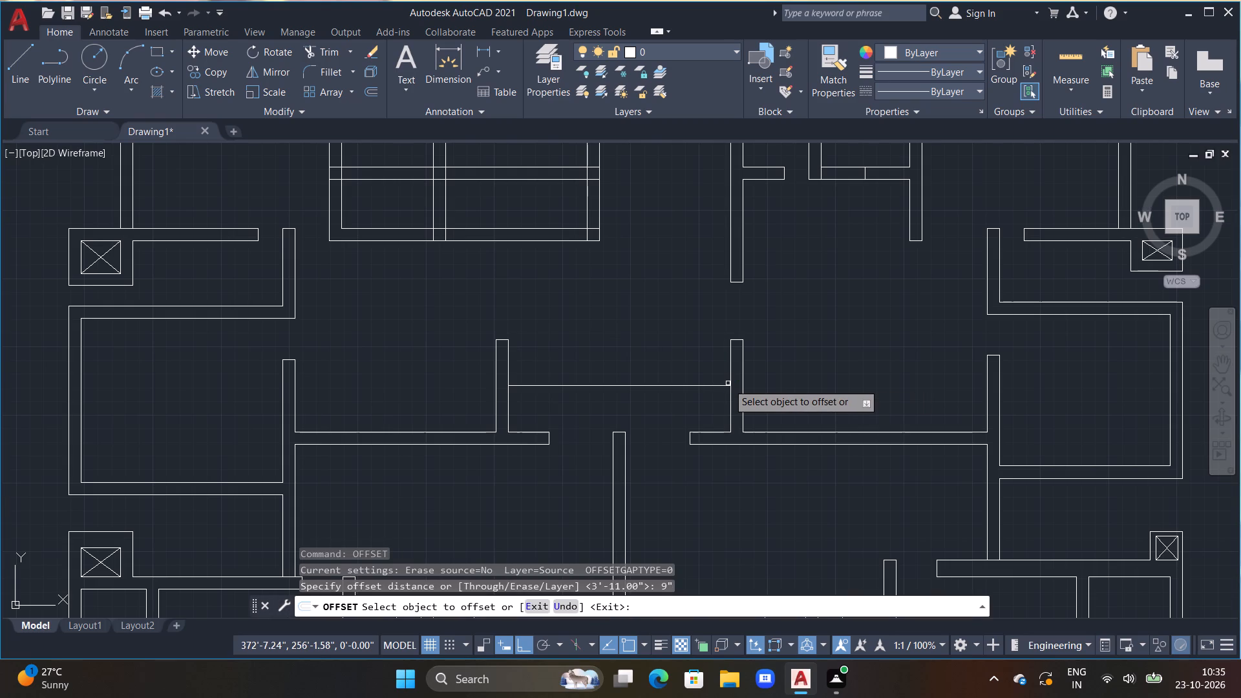
click(702, 385)
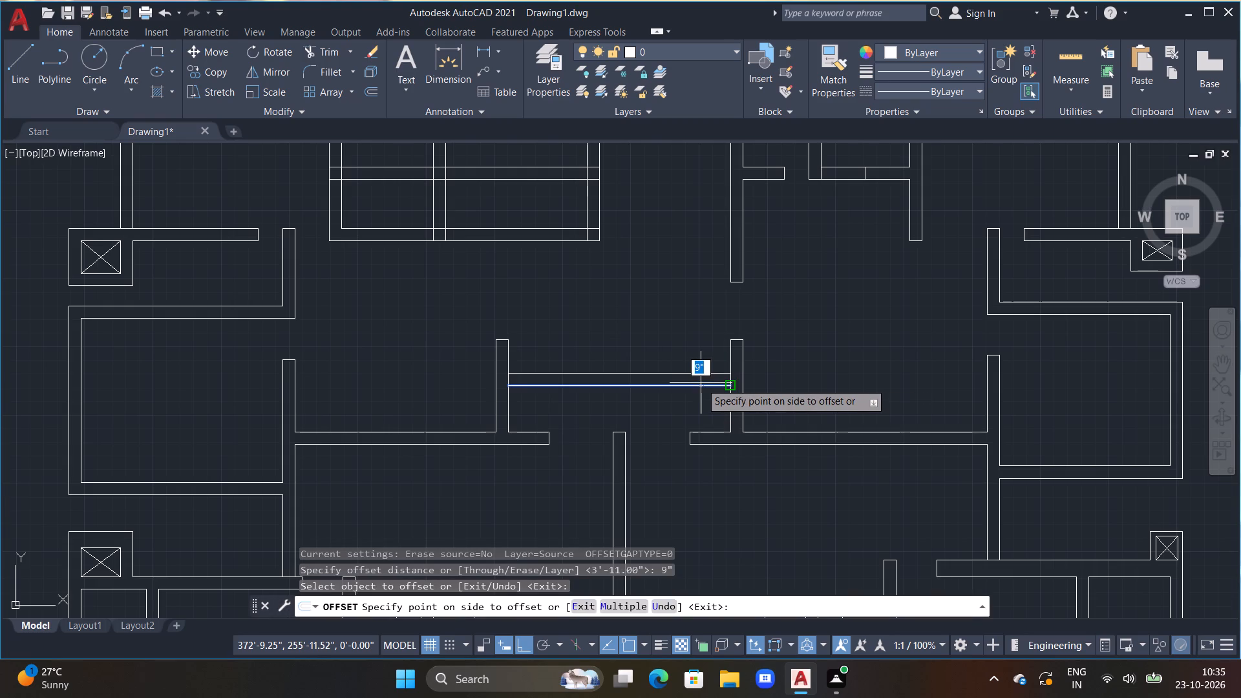
click(697, 378)
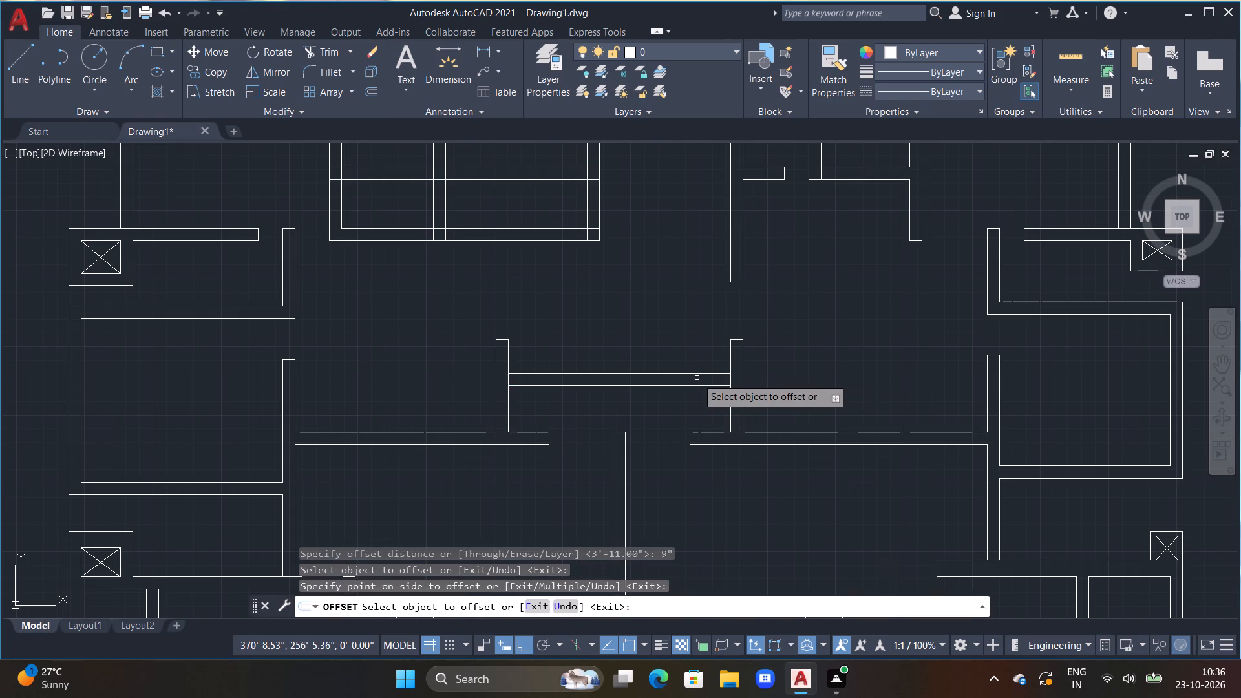
middle_drag(670, 401, 680, 392)
key(Escape)
Extend the inner faces of both north partitions south to the cross walls' south faces.
text(EX)
key(space)
click(516, 407)
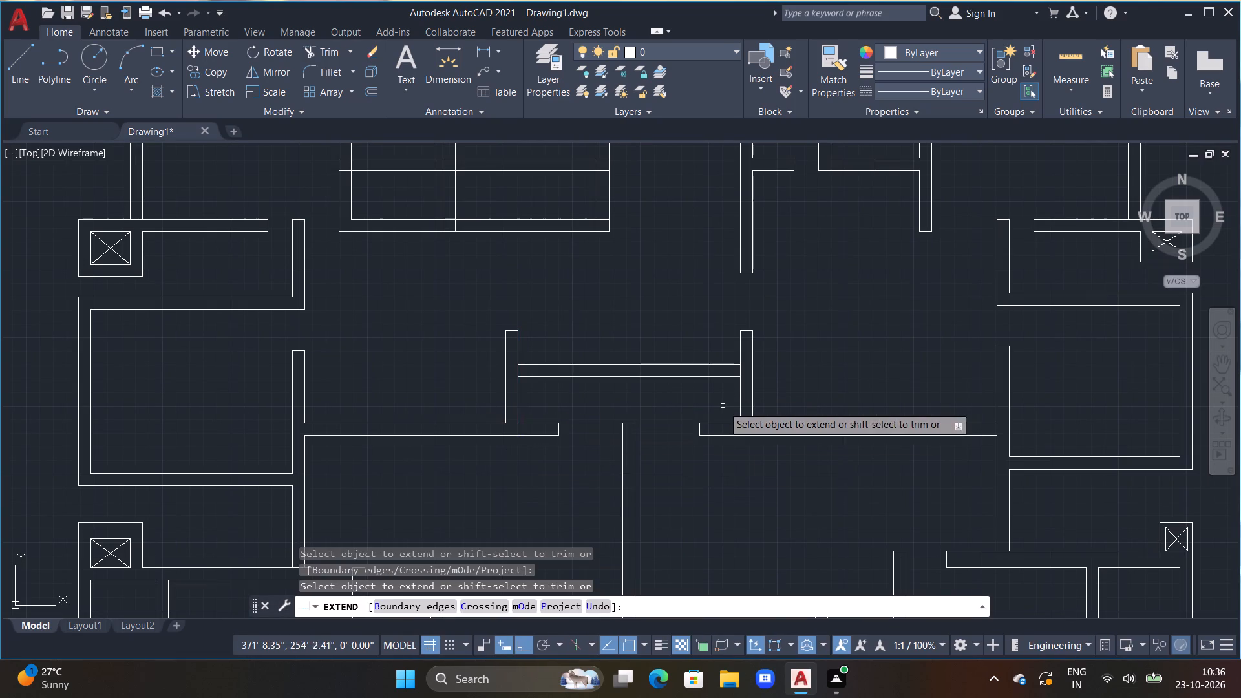
click(739, 408)
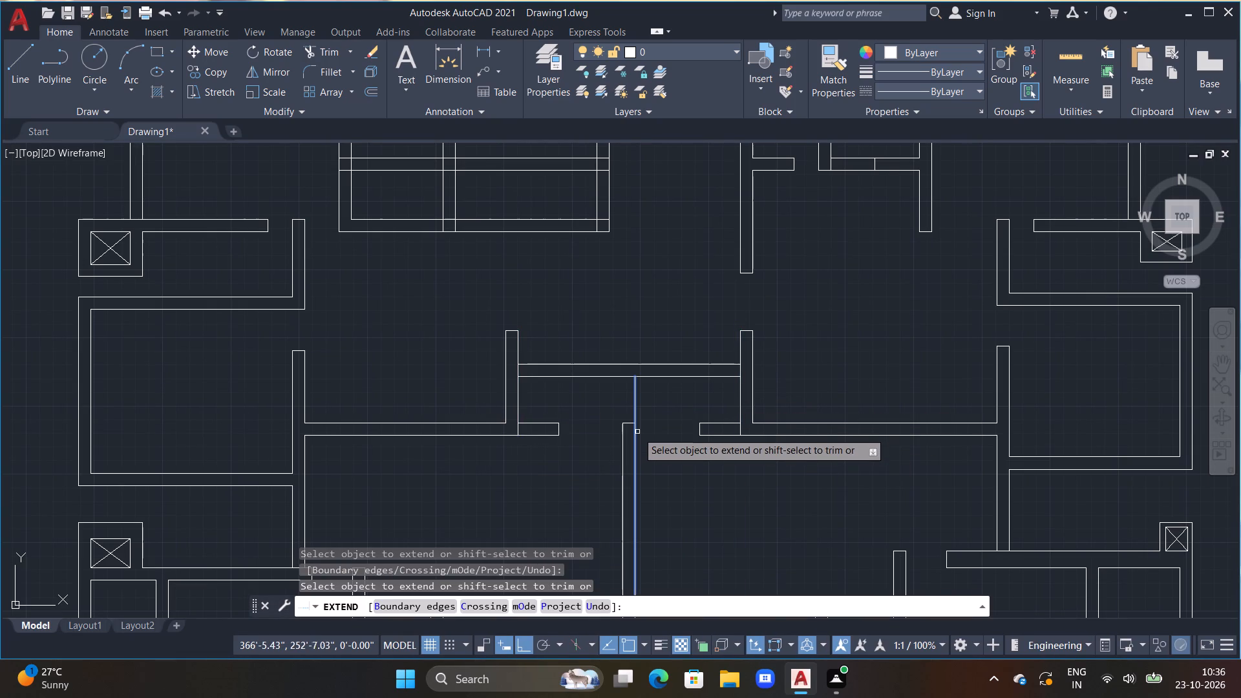
Extend both faces of the central wall north to the new horizontal wall's north line.
click(637, 430)
click(636, 413)
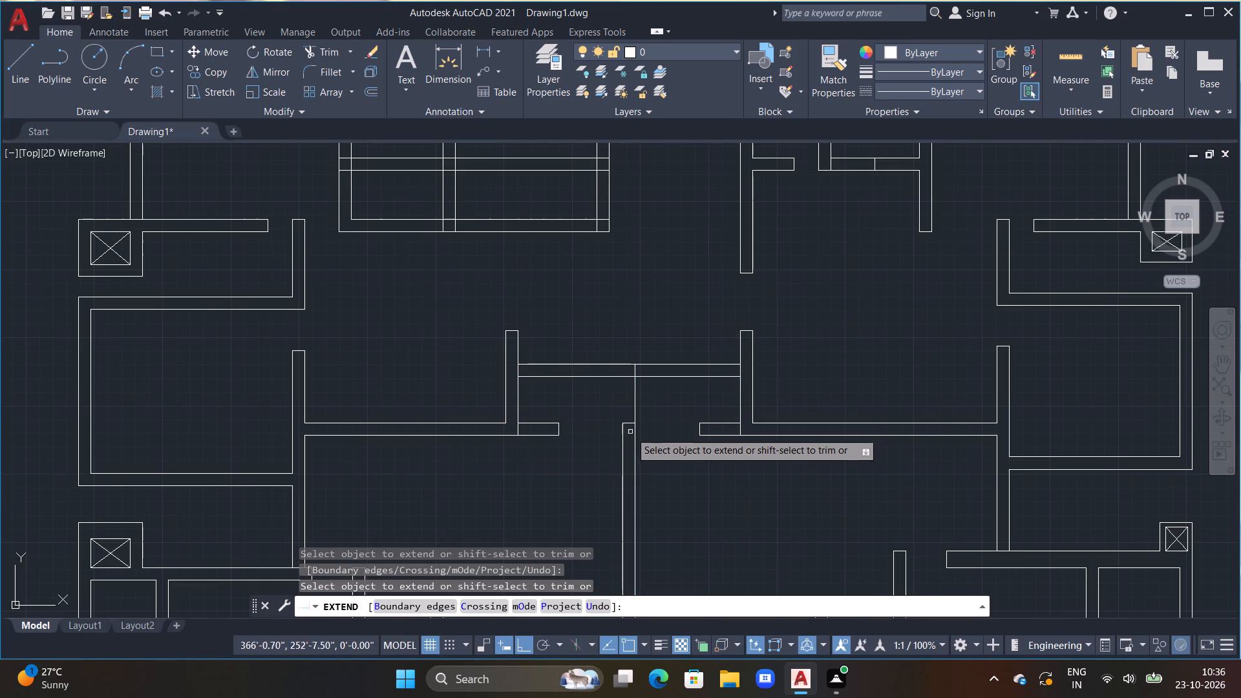
click(624, 437)
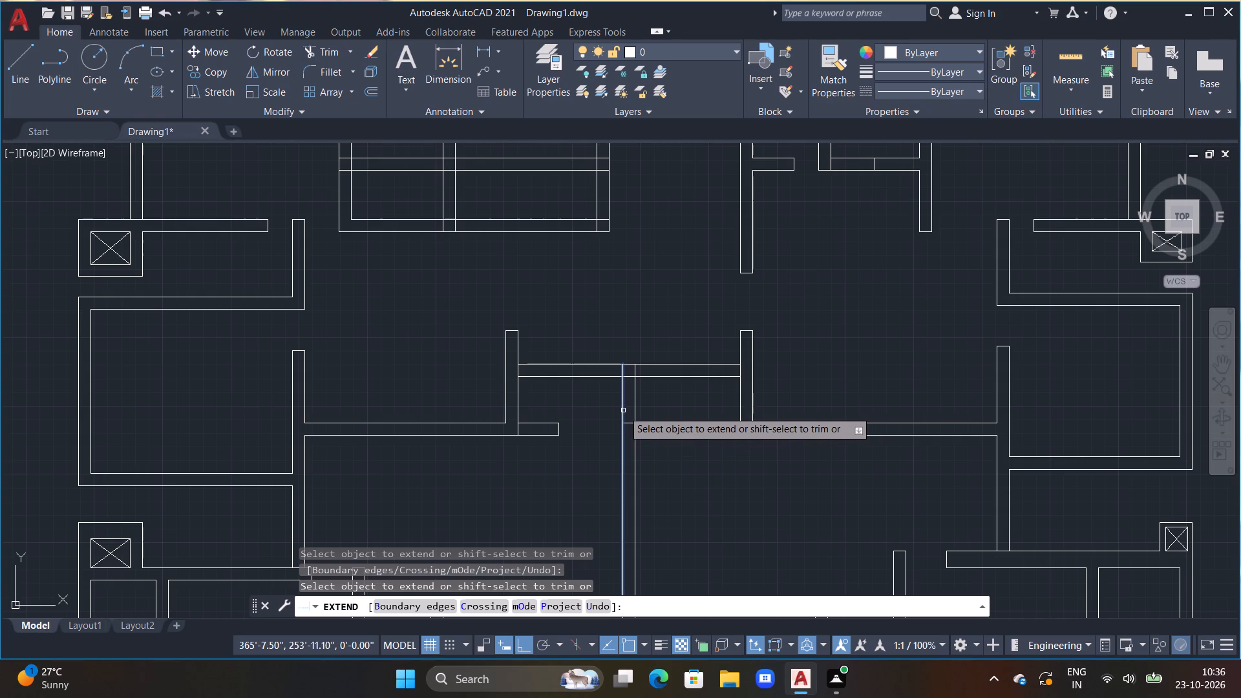
click(623, 410)
key(Escape)
key(Escape)
Trim away both cross-wall stubs between the partitions, their leftover end lines, and the central wall's old end line.
key(t)
key(r)
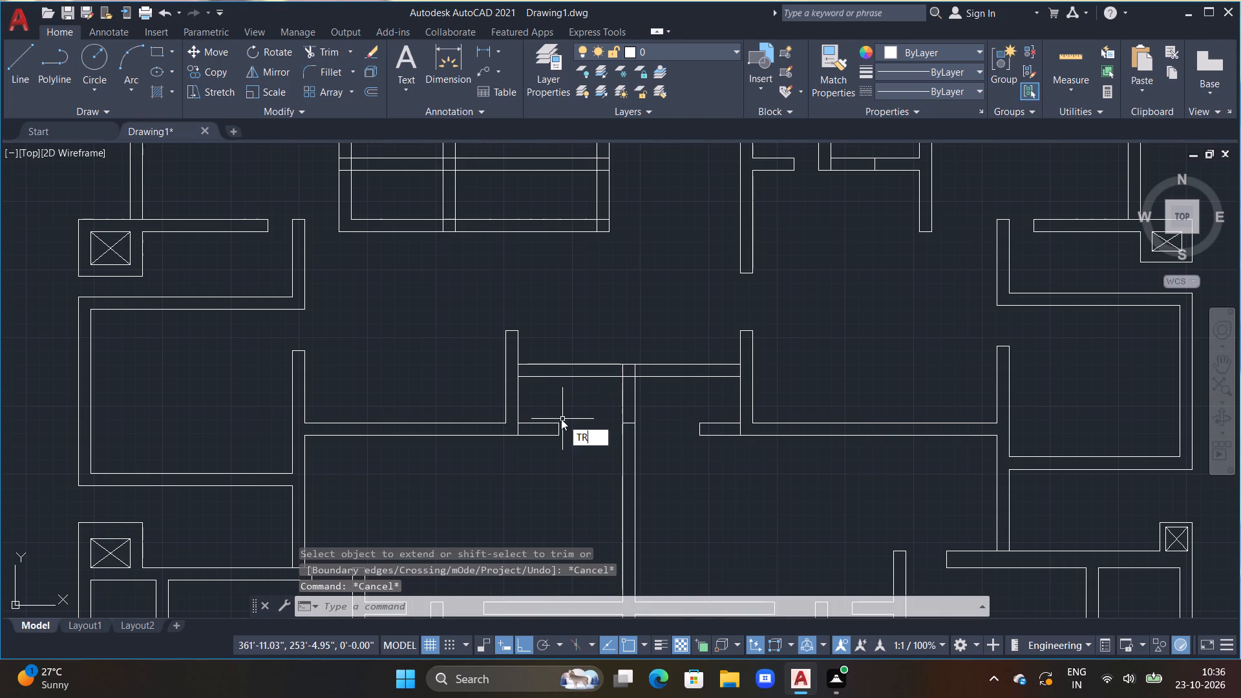
key(space)
drag(540, 397, 540, 474)
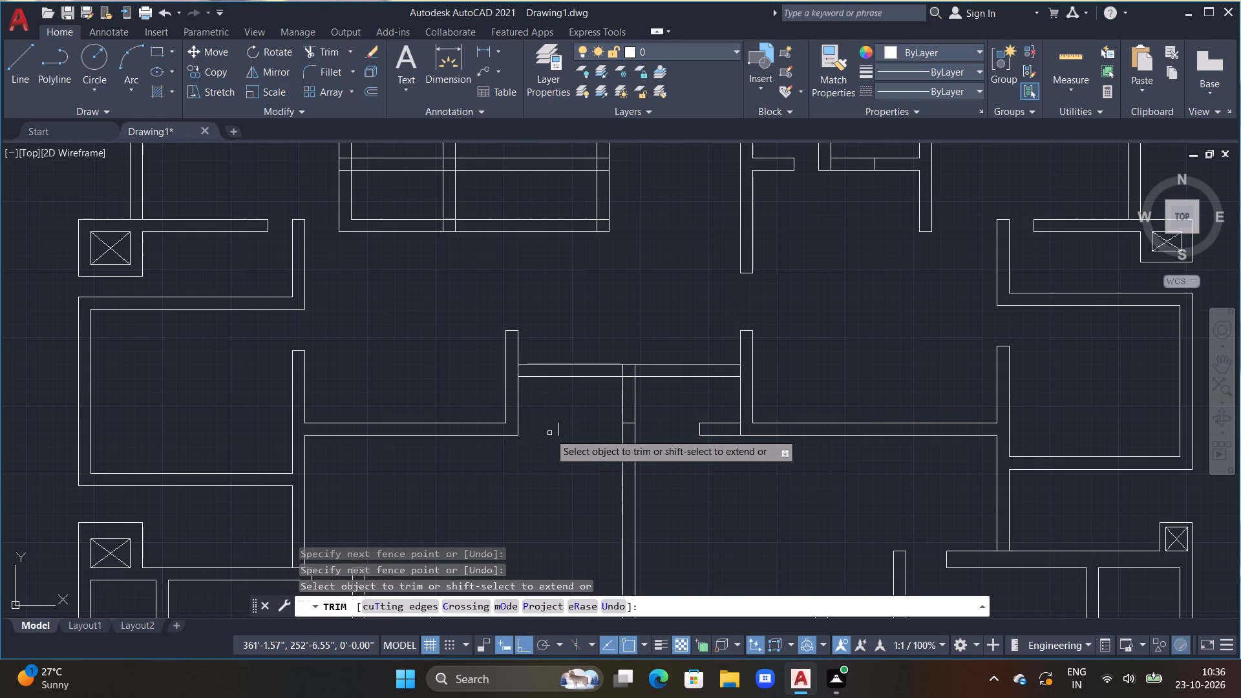
drag(553, 433, 566, 424)
drag(707, 409, 726, 463)
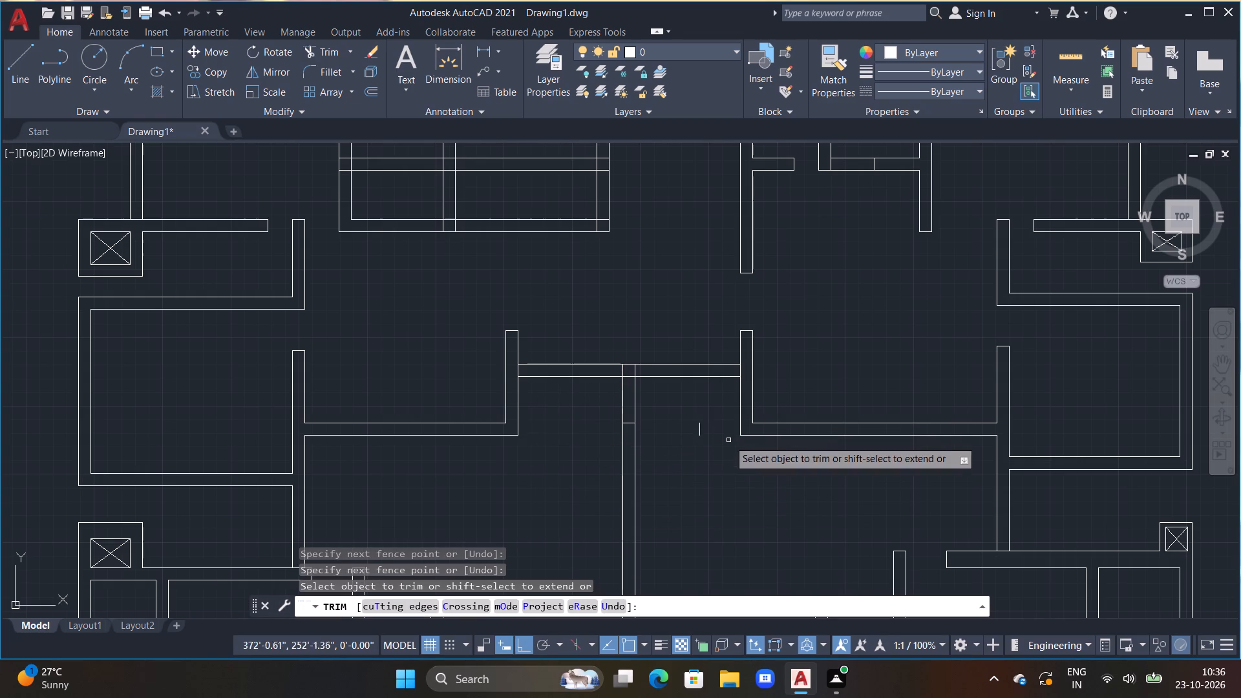
click(699, 428)
click(629, 425)
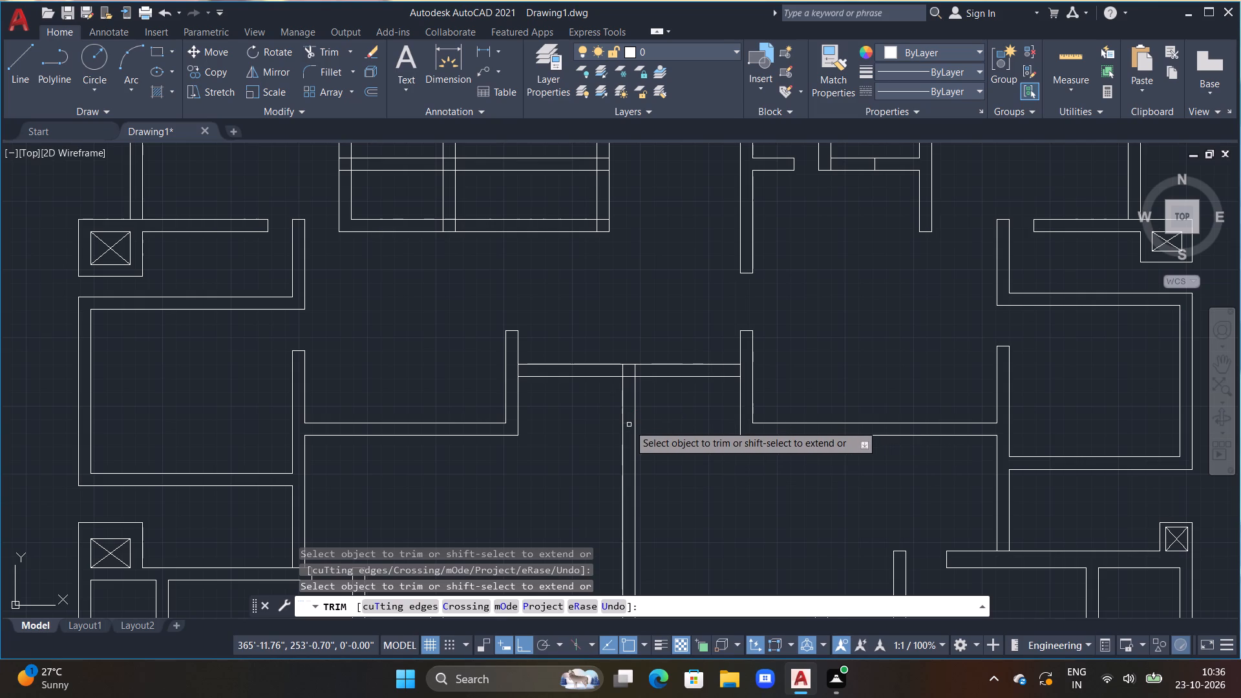
middle_drag(597, 409, 593, 436)
key(Escape)
key(Escape)
key(Escape)
key(Escape)
scroll(594, 424, down, 1)
scroll(611, 400, up, 1)
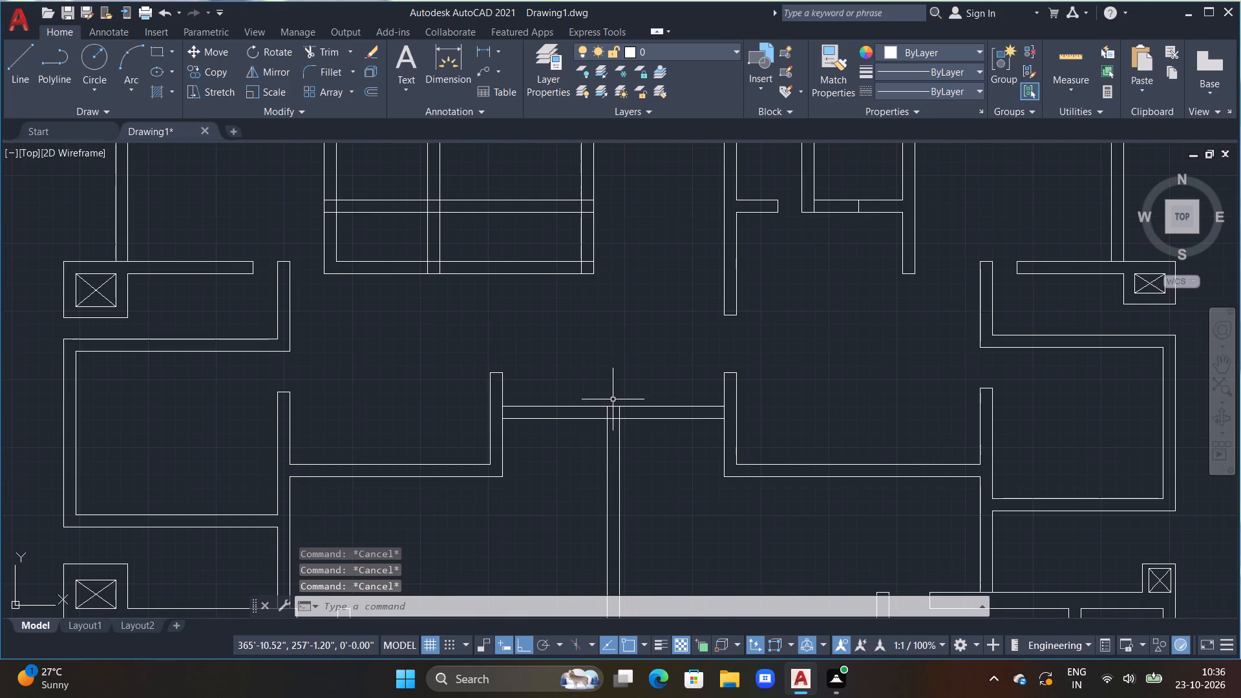
Offset both faces of the central wall outward by 2'6" to mark door openings on either side of it.
middle_drag(647, 394, 701, 344)
key(Escape)
key(Escape)
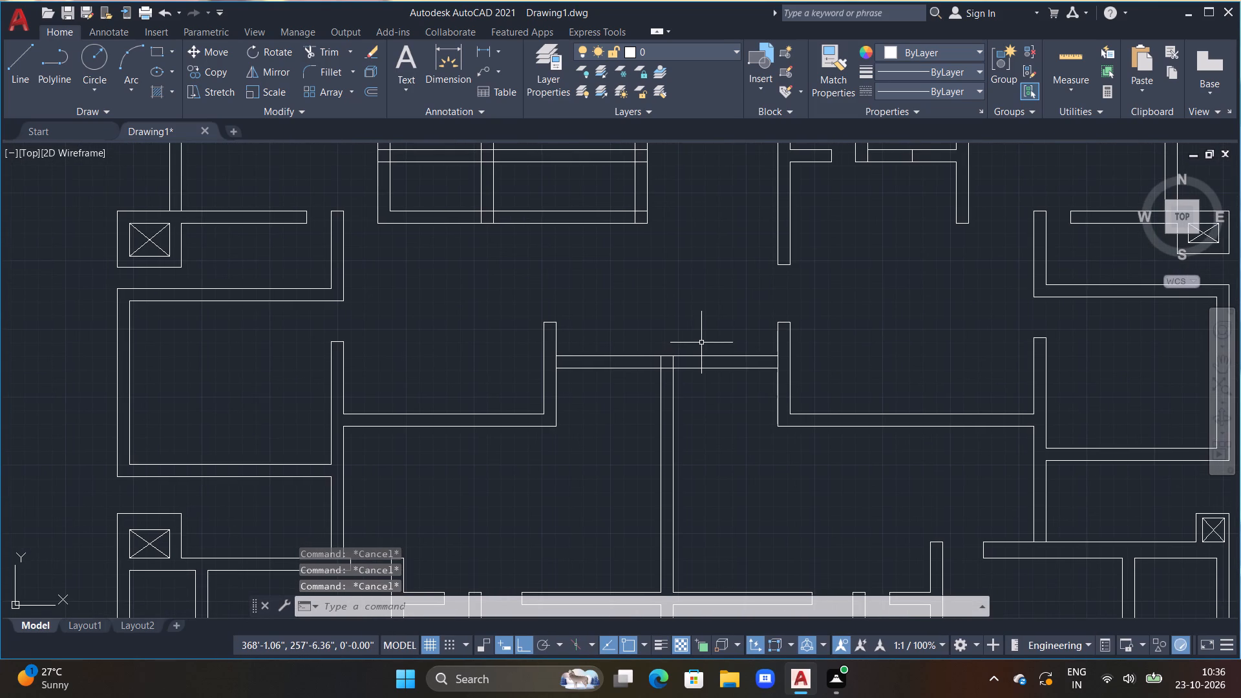
text(OFF)
key(space)
text(2'6")
key(Return)
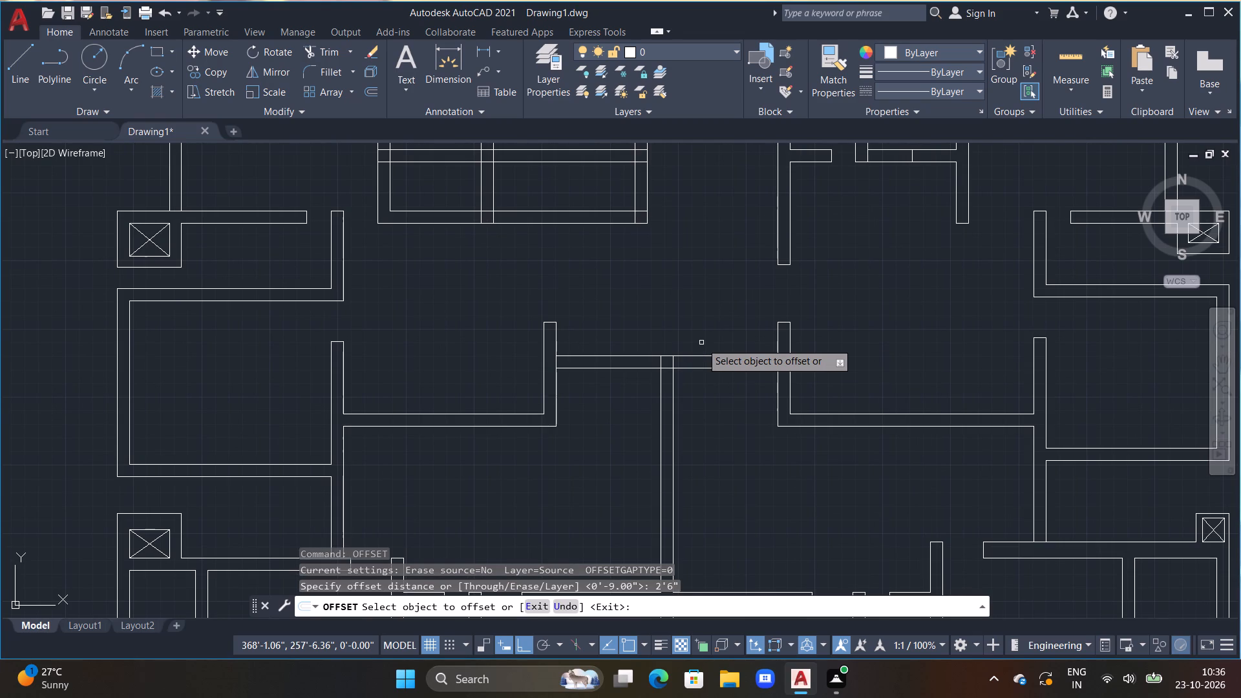
click(660, 365)
click(625, 383)
click(674, 363)
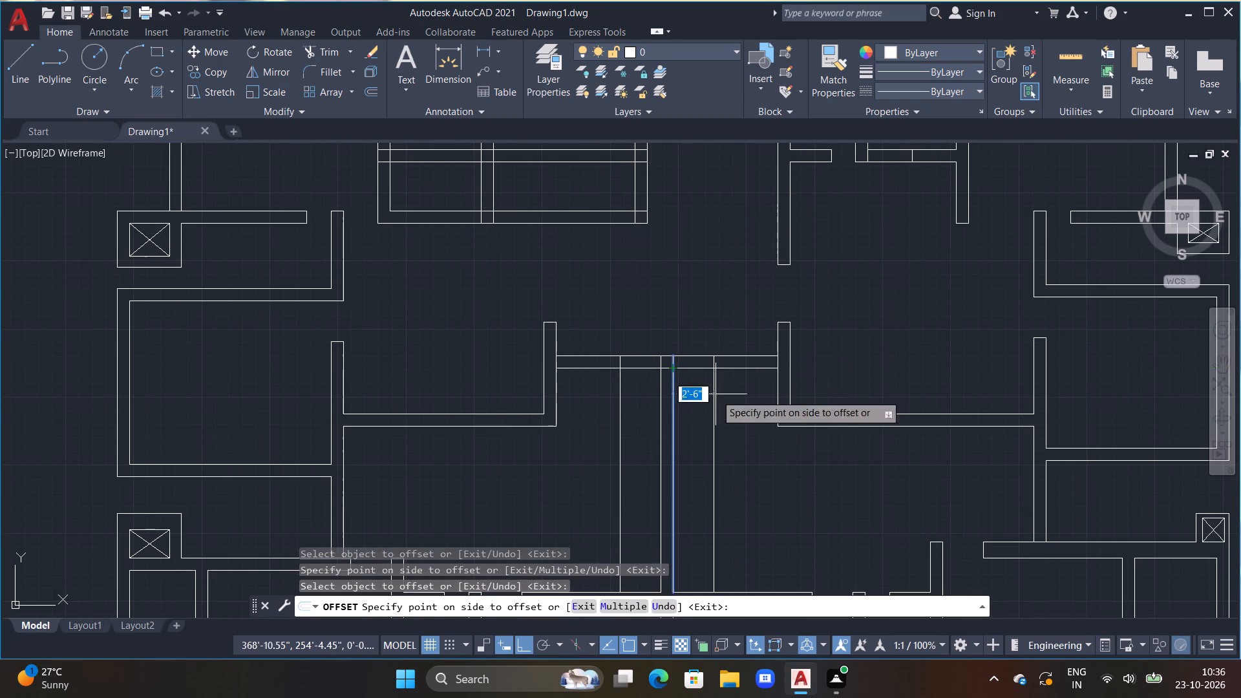
click(718, 396)
key(Escape)
Trim the connecting wall and offset guide lines to cut door openings on both sides of the central wall, keeping its north end closed.
key(t)
key(r)
key(space)
key(space)
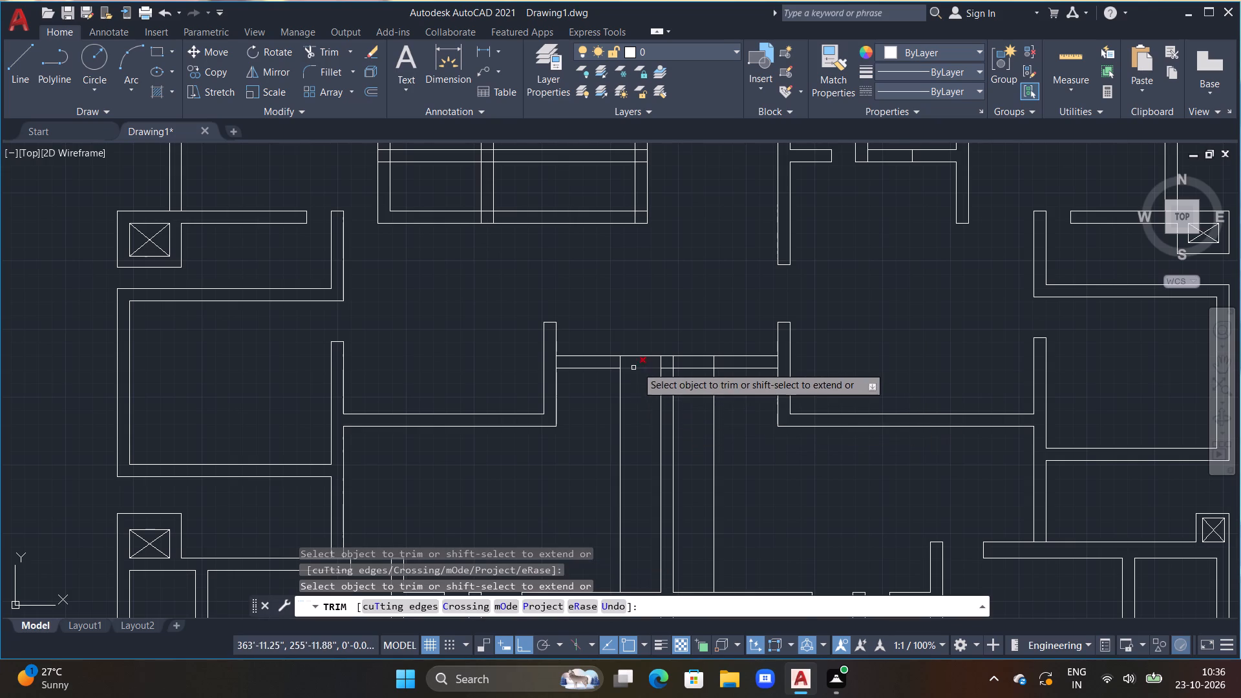
drag(641, 350, 616, 416)
drag(683, 334, 734, 439)
click(668, 367)
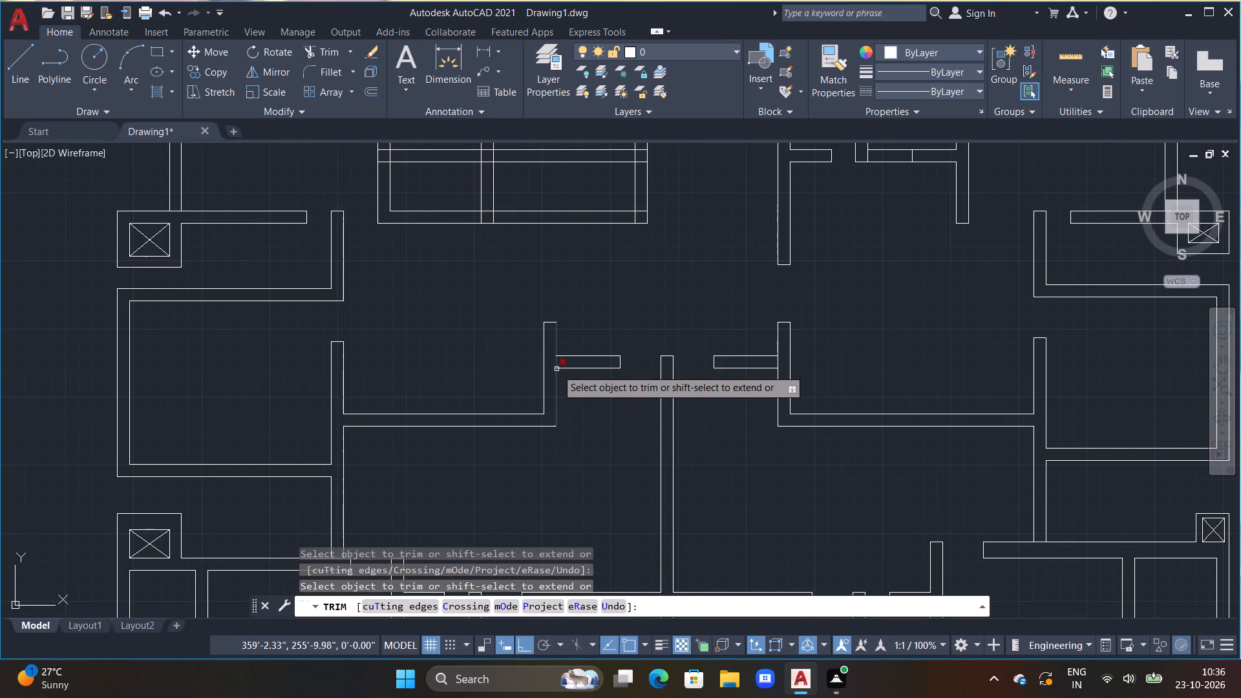
Trim the inner faces of both north partitions where the connecting wall's short stubs meet them.
click(557, 362)
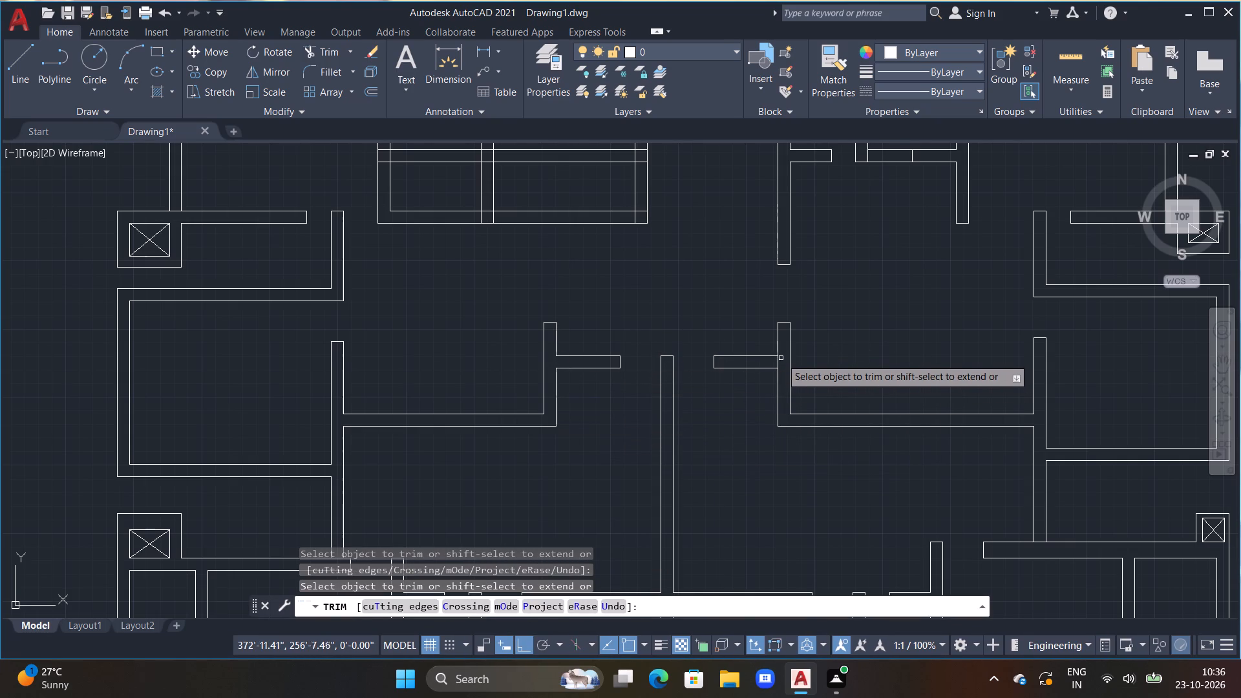
click(780, 363)
scroll(779, 390, up, 1)
scroll(785, 420, down, 3)
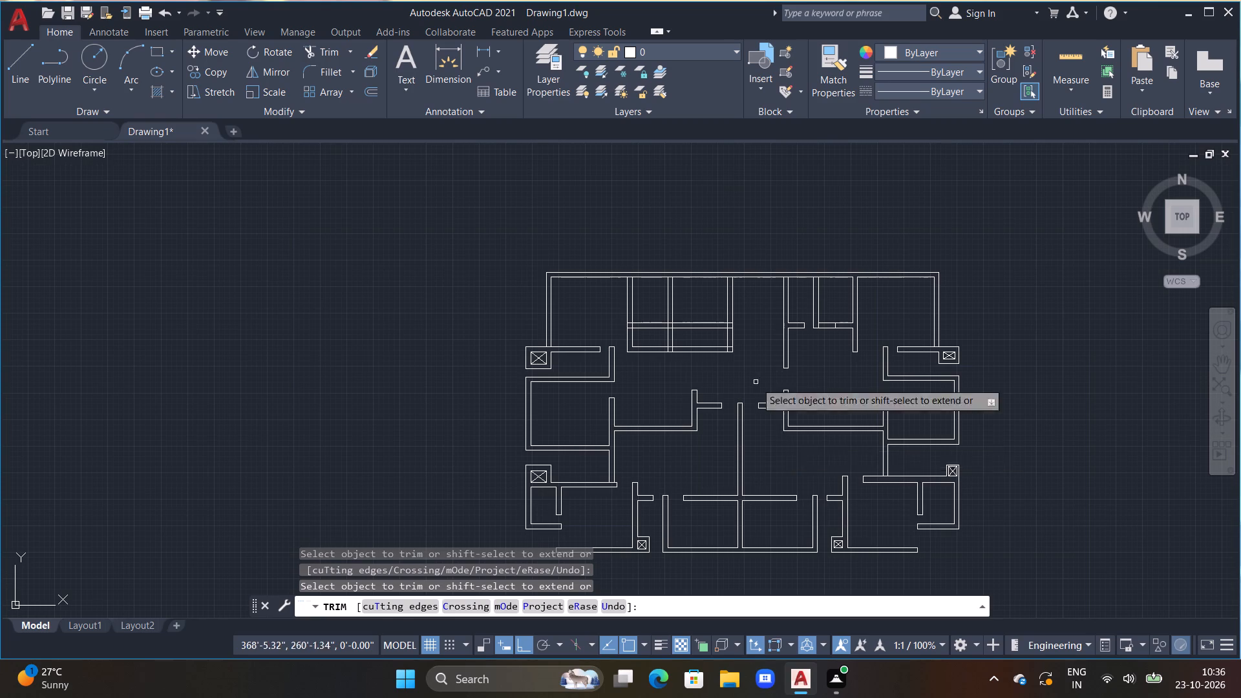
middle_drag(726, 363, 738, 378)
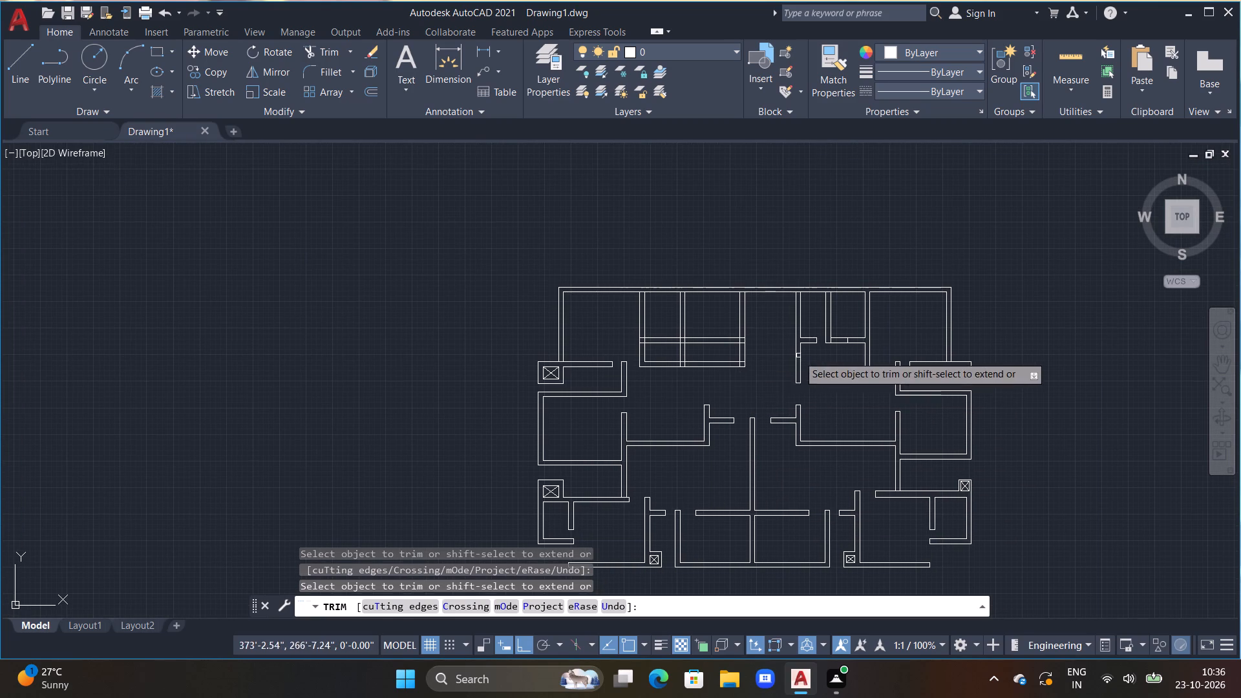
key(Escape)
key(Escape)
key(Escape)
Examine the northern rooms and the central area around the new door openings in the floor plan.
middle_drag(769, 347, 801, 365)
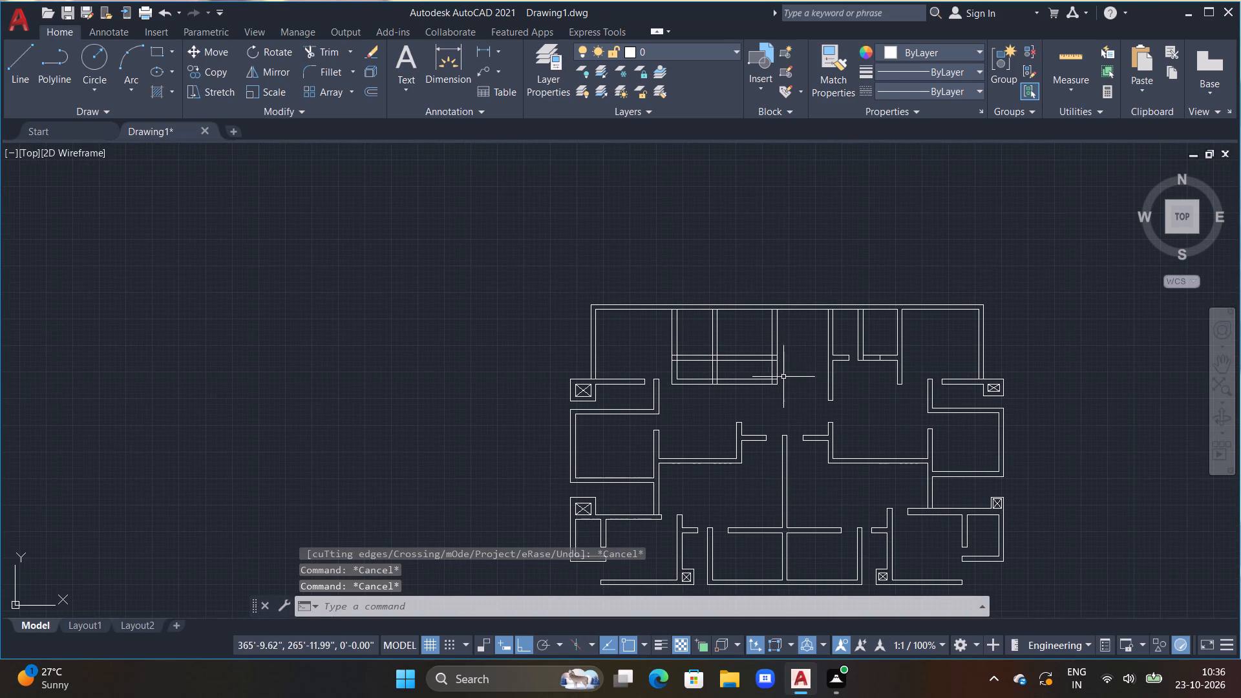
scroll(811, 364, up, 1)
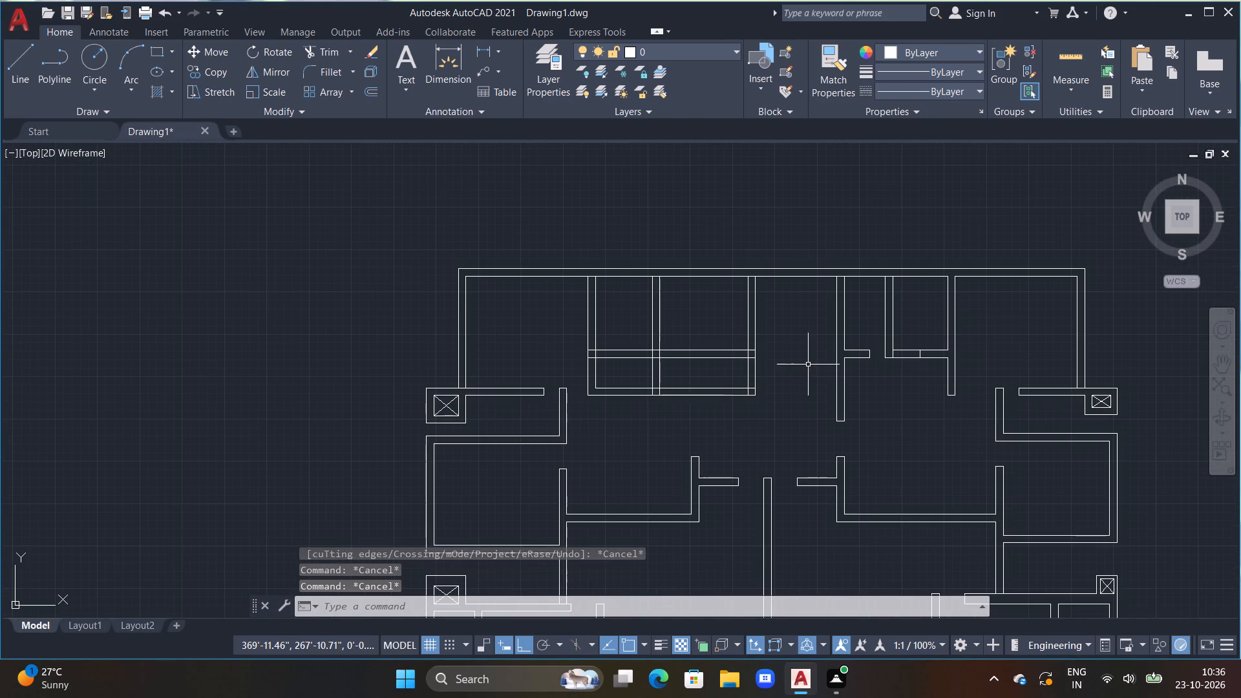
middle_drag(808, 365, 794, 359)
middle_drag(780, 360, 865, 368)
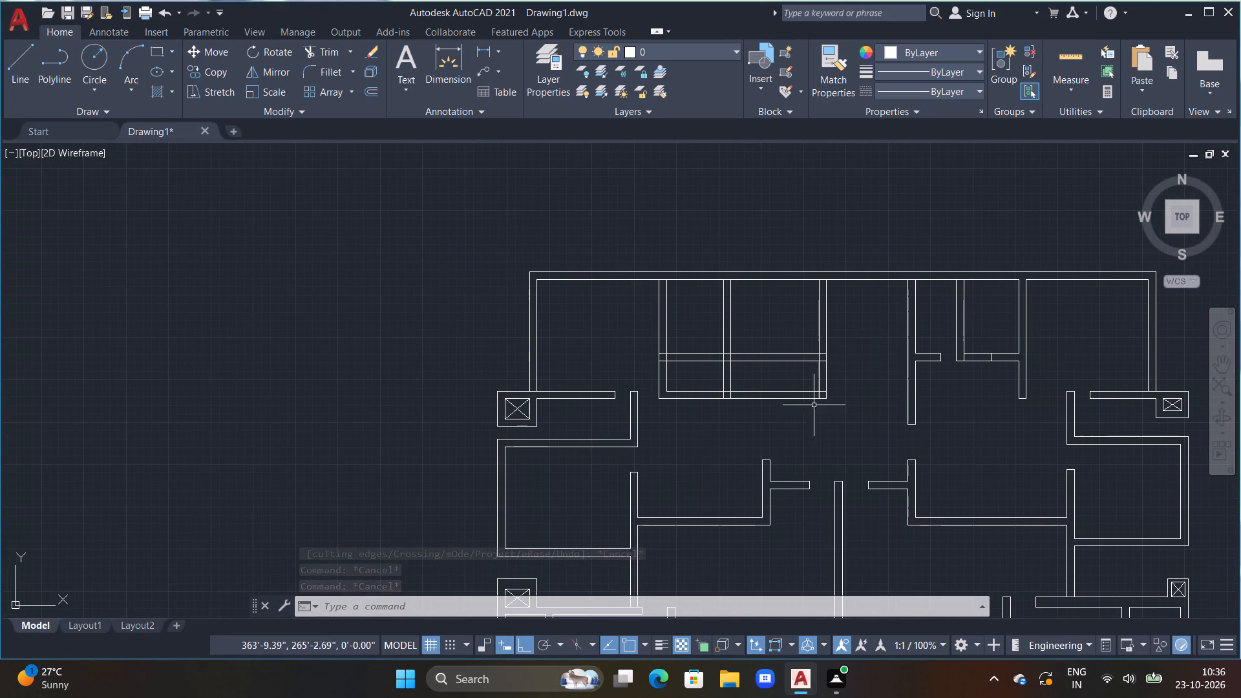
middle_drag(817, 426, 795, 377)
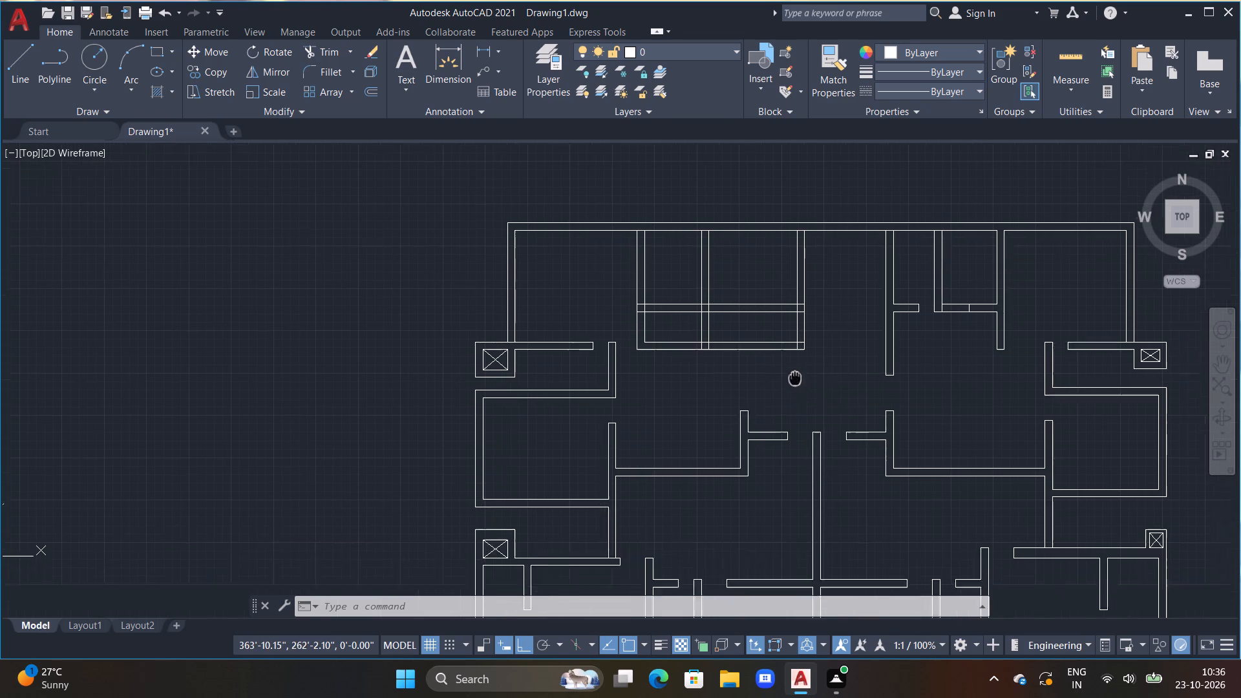
middle_drag(795, 377, 783, 363)
scroll(801, 406, up, 1)
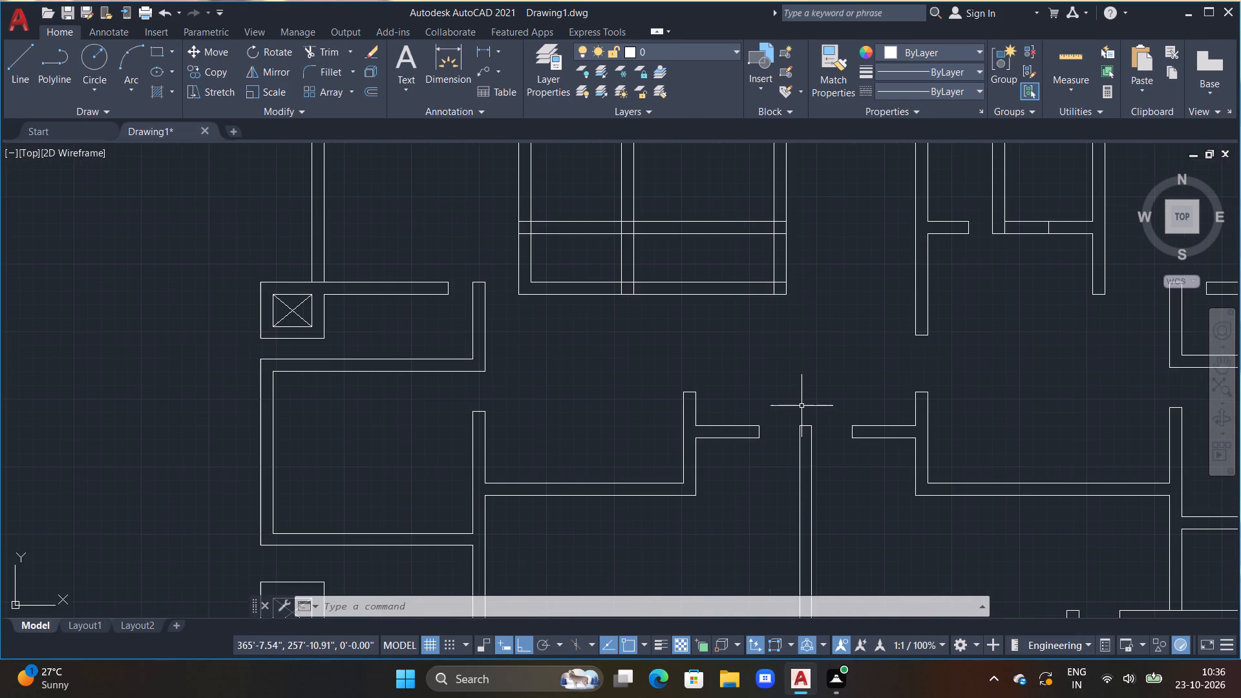
scroll(801, 406, down, 1)
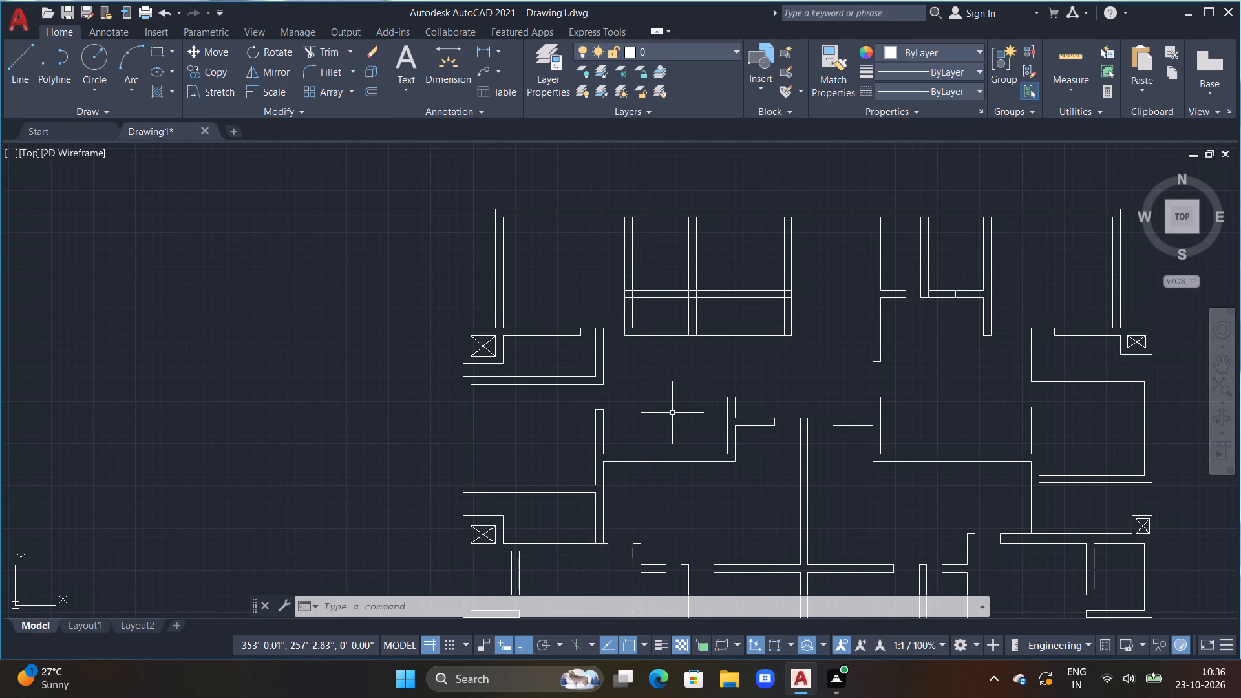
middle_drag(677, 402, 671, 421)
middle_drag(783, 414, 731, 419)
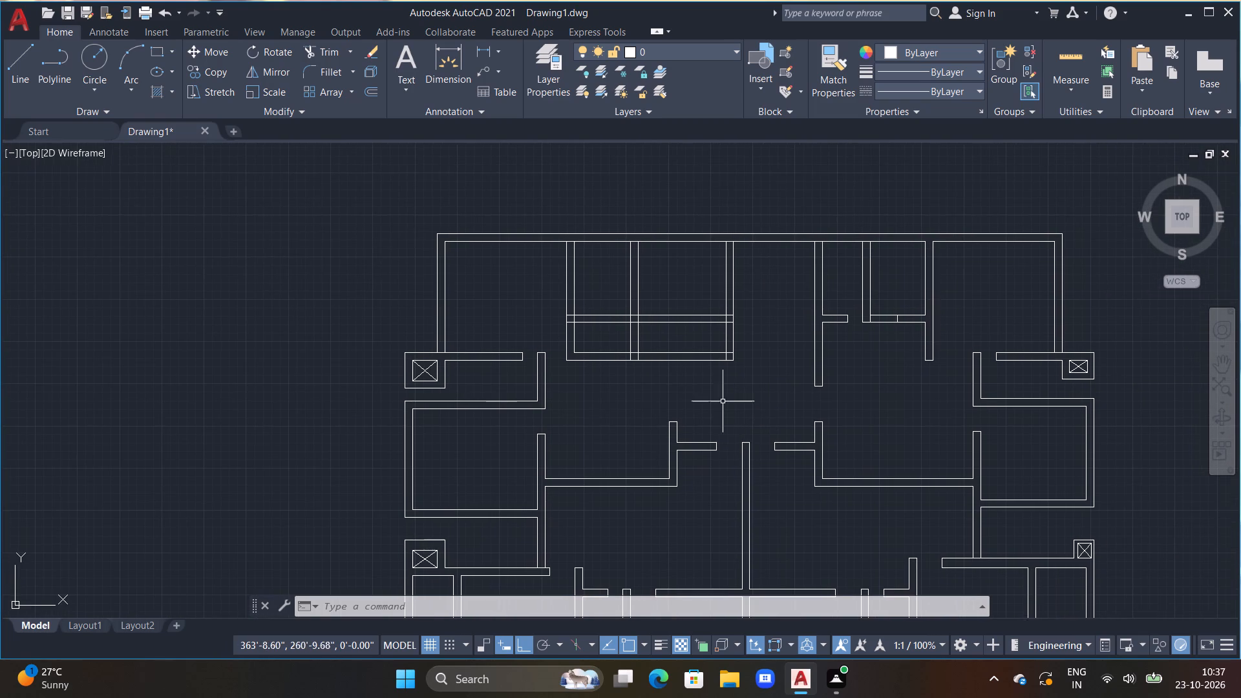
scroll(718, 395, up, 1)
scroll(703, 388, down, 1)
middle_drag(685, 381, 717, 428)
middle_drag(619, 410, 662, 423)
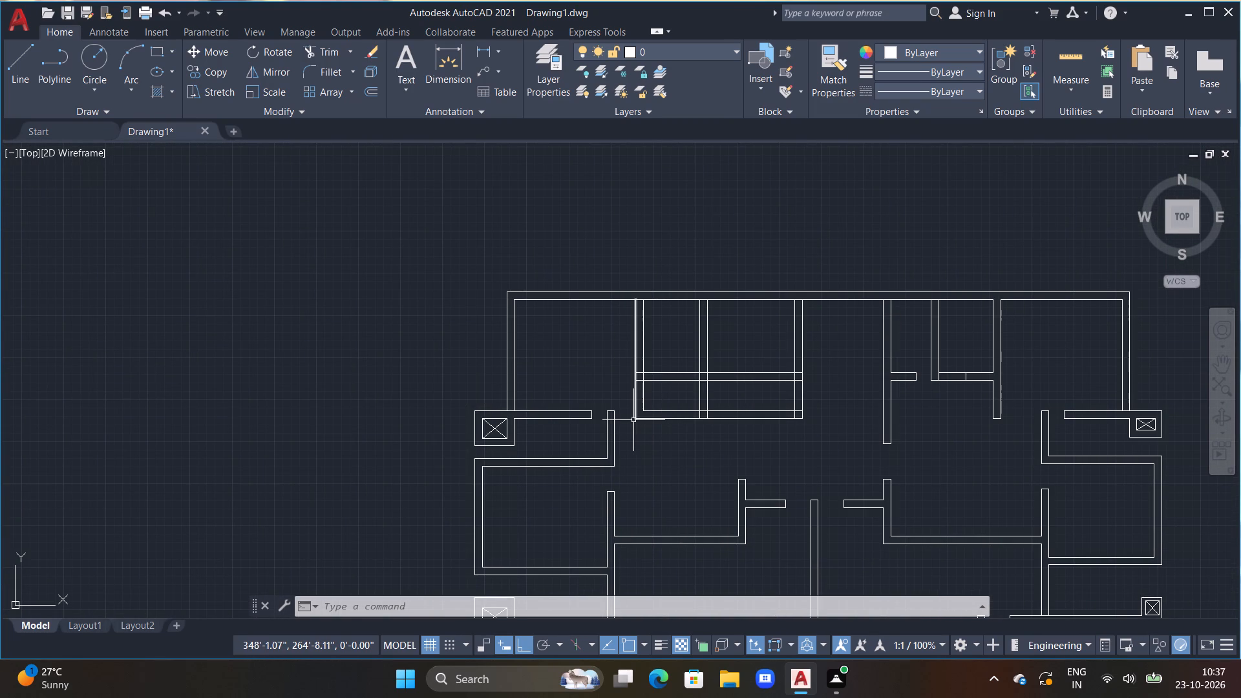
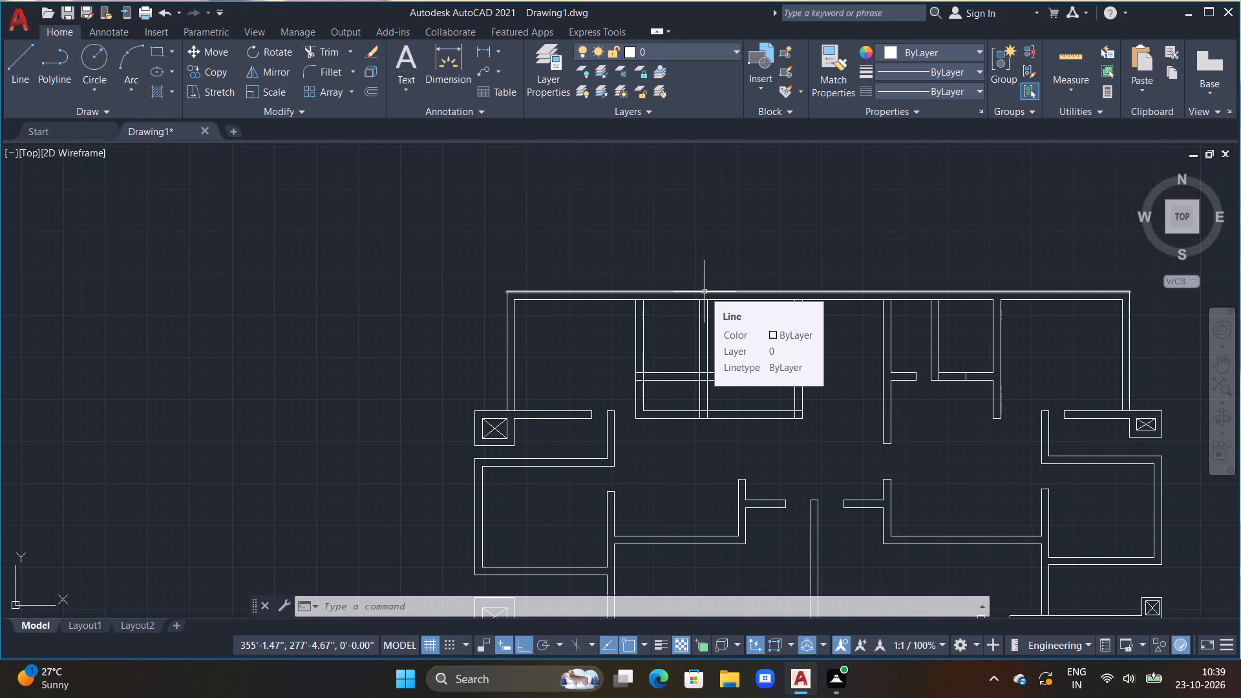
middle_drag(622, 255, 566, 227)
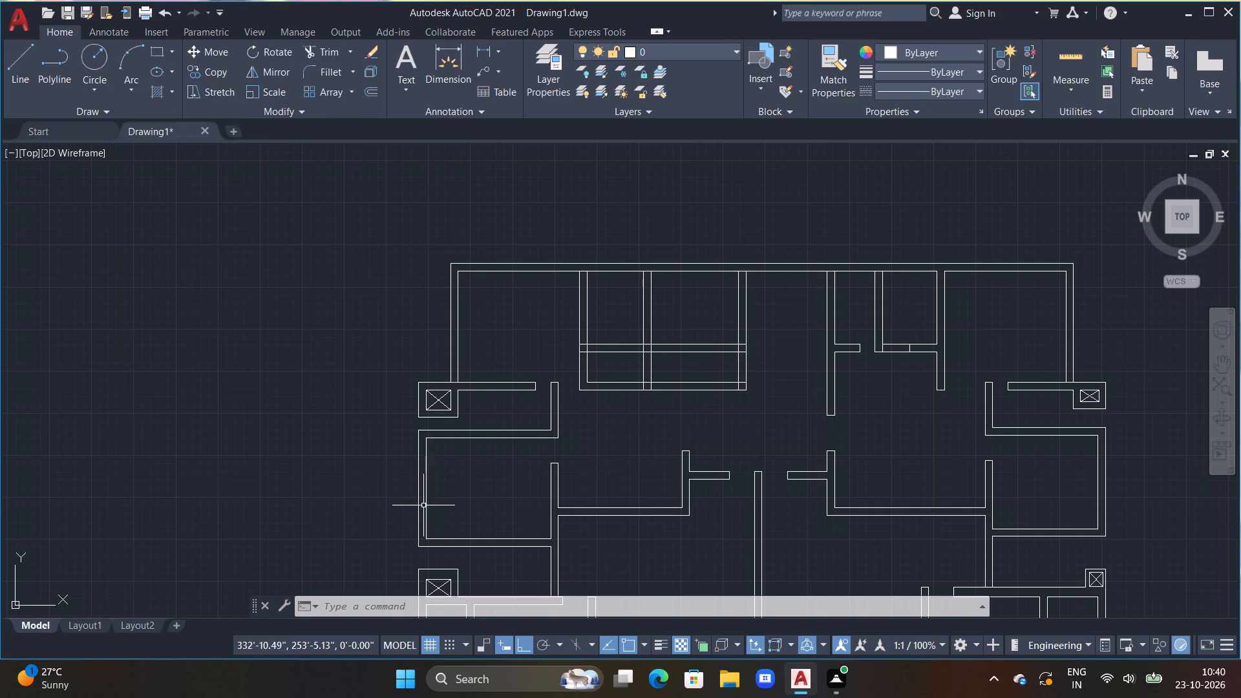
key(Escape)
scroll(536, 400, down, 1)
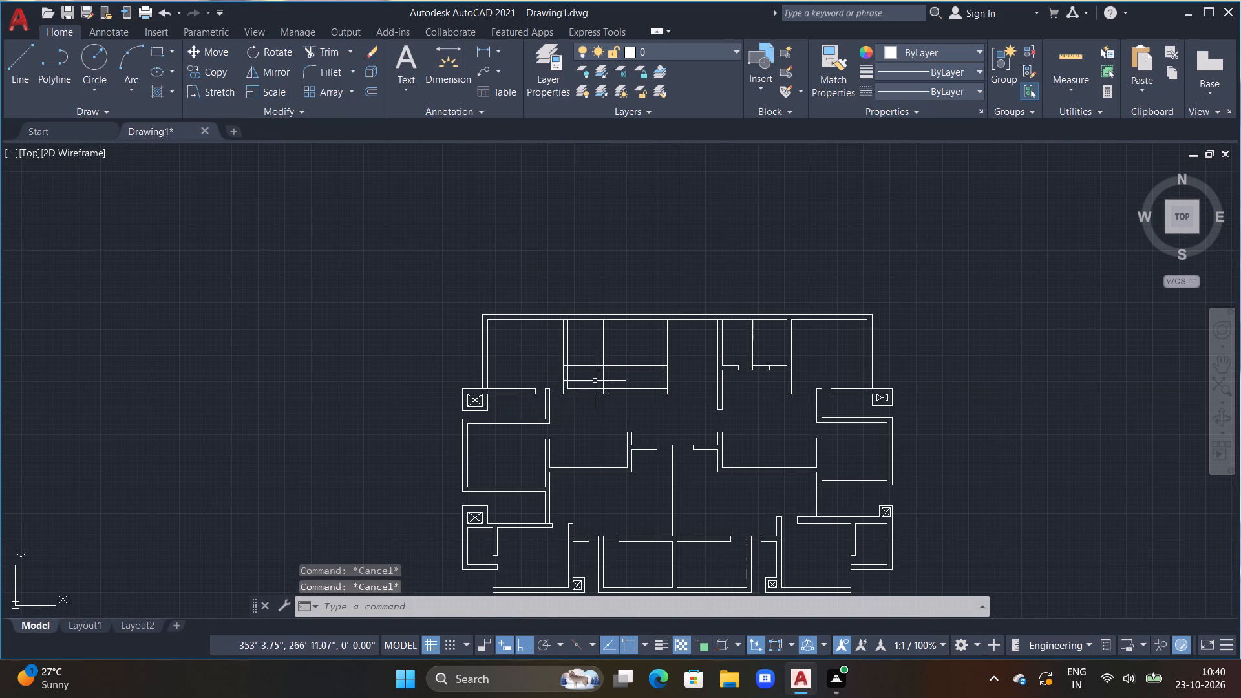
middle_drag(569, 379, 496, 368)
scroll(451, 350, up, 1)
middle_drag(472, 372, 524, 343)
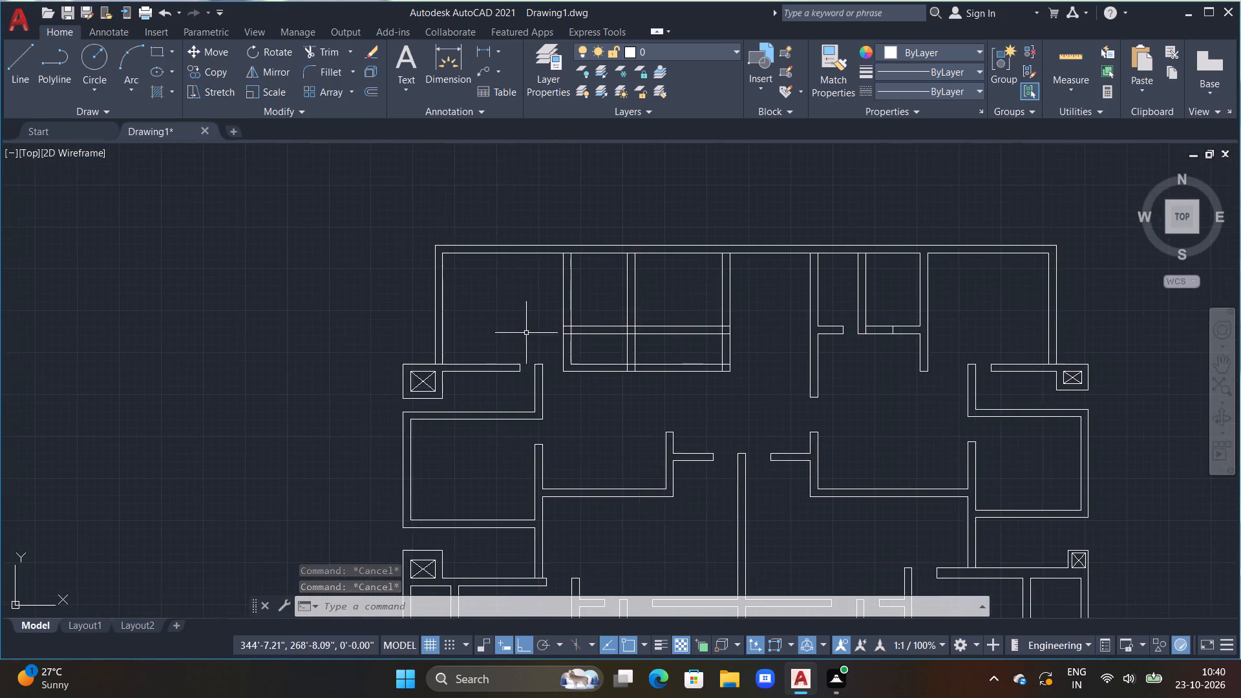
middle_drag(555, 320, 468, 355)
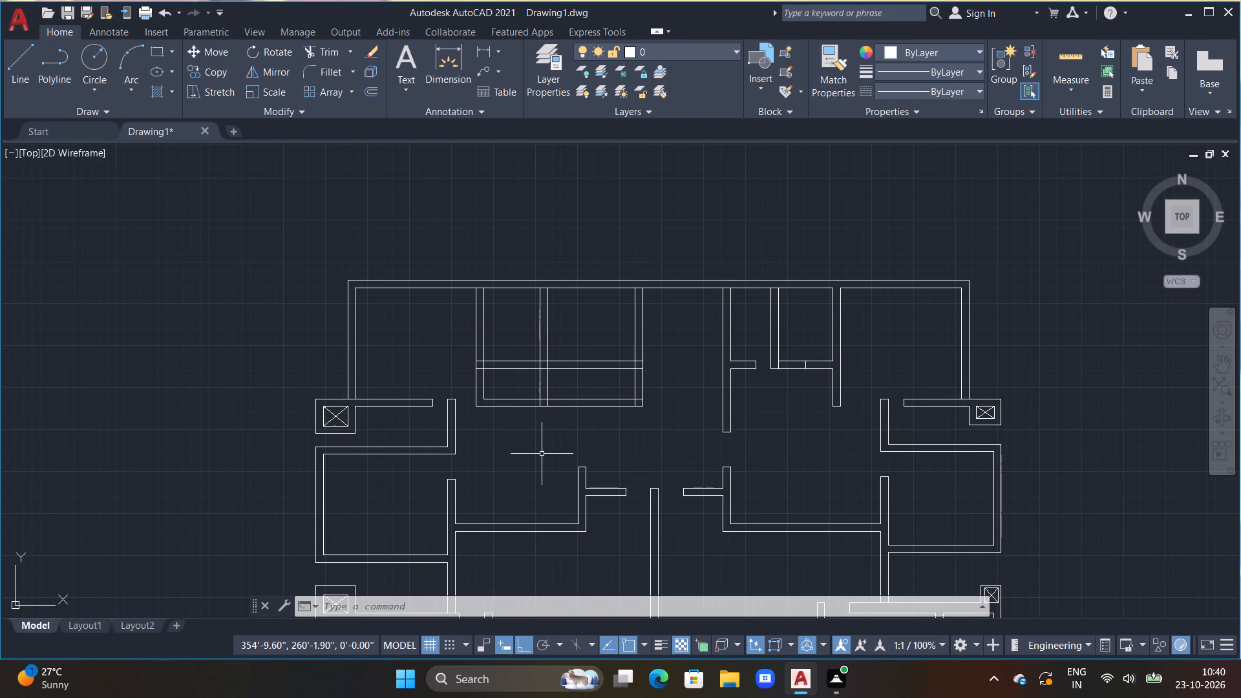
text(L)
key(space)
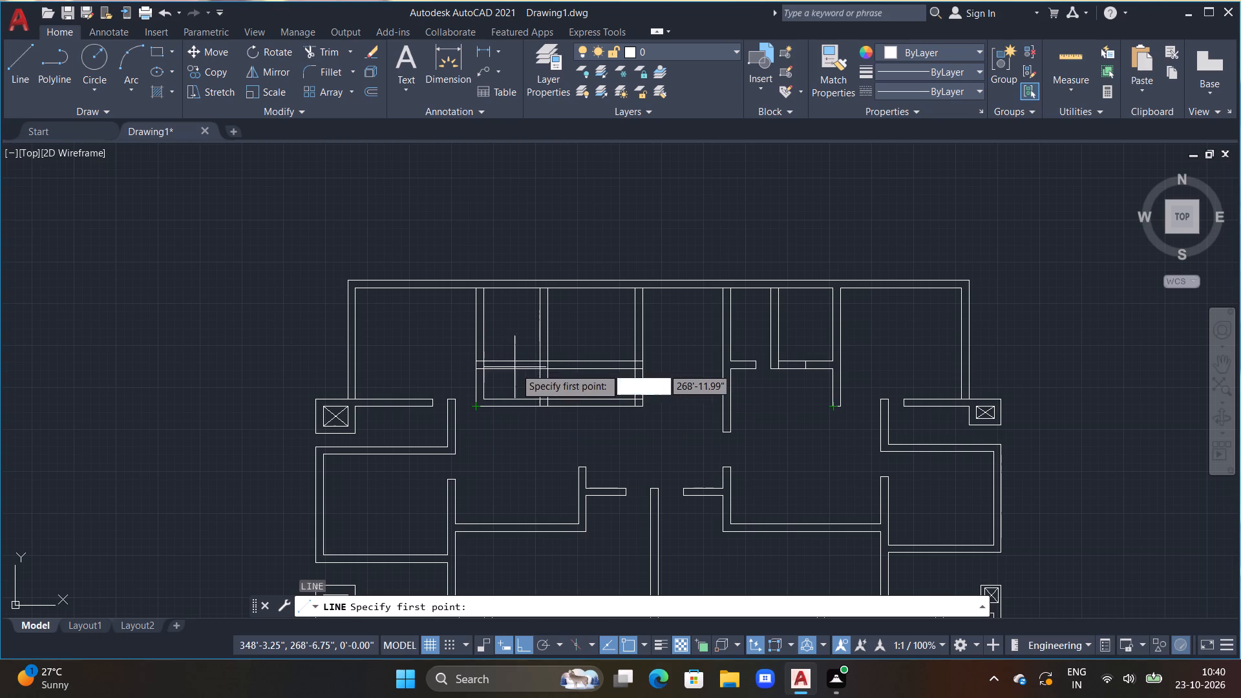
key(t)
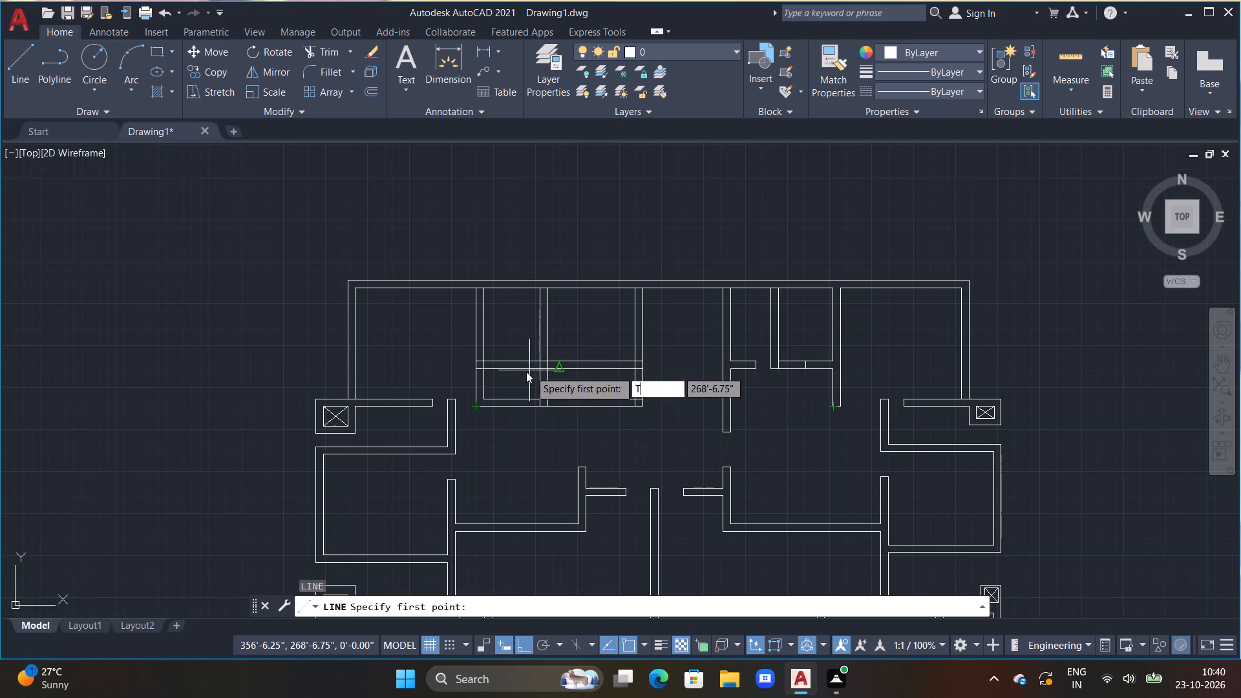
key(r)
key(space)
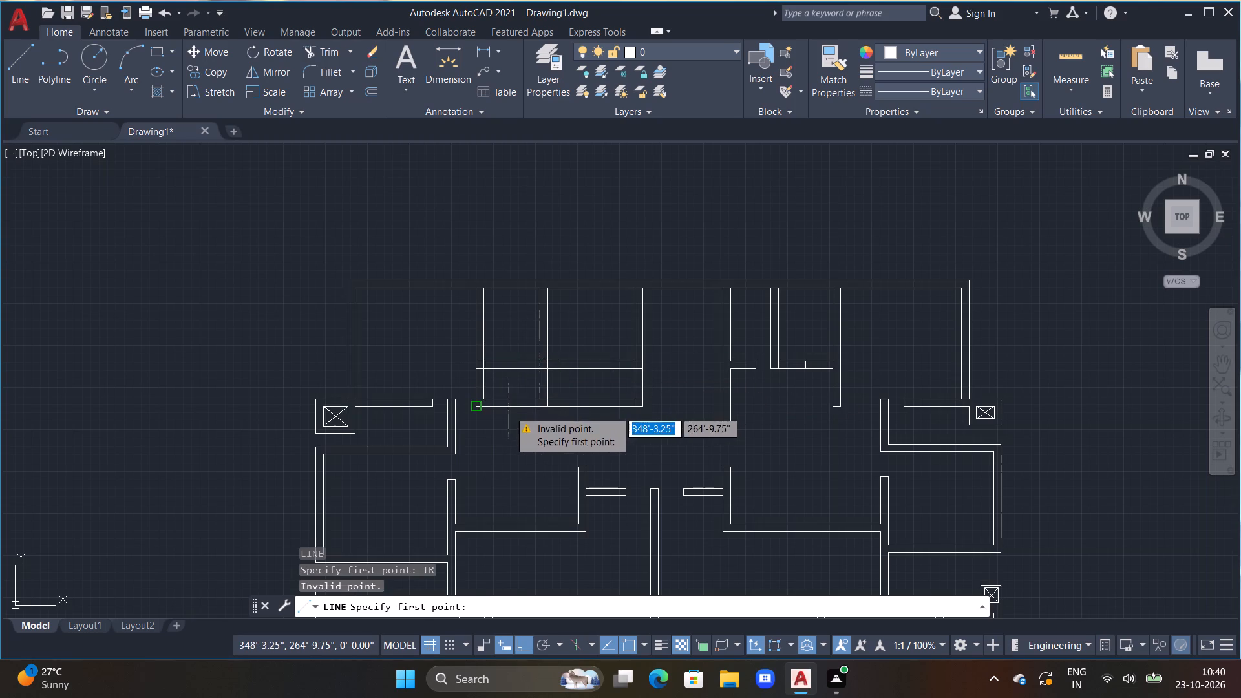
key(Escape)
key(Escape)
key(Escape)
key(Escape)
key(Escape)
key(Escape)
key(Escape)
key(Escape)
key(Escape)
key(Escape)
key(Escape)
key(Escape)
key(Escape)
Extend the inner face of the northwest room block's west partition south to the outer line of the southern cross wall.
scroll(498, 379, up, 2)
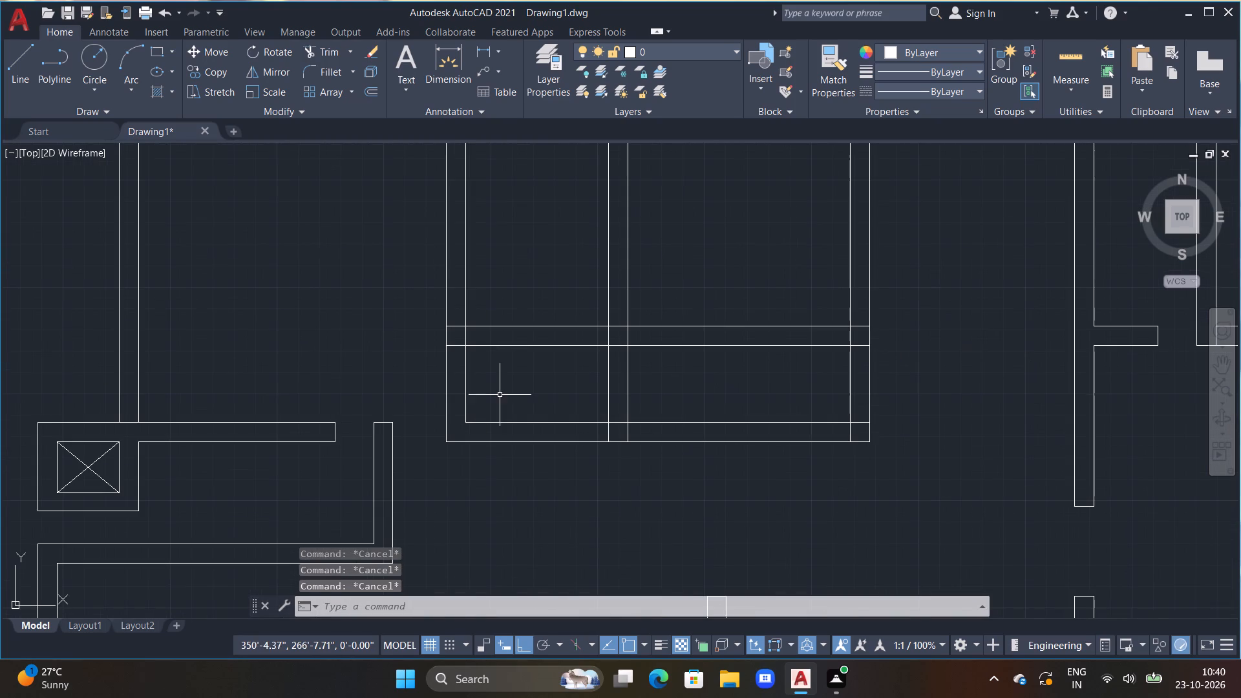
text(EX)
key(space)
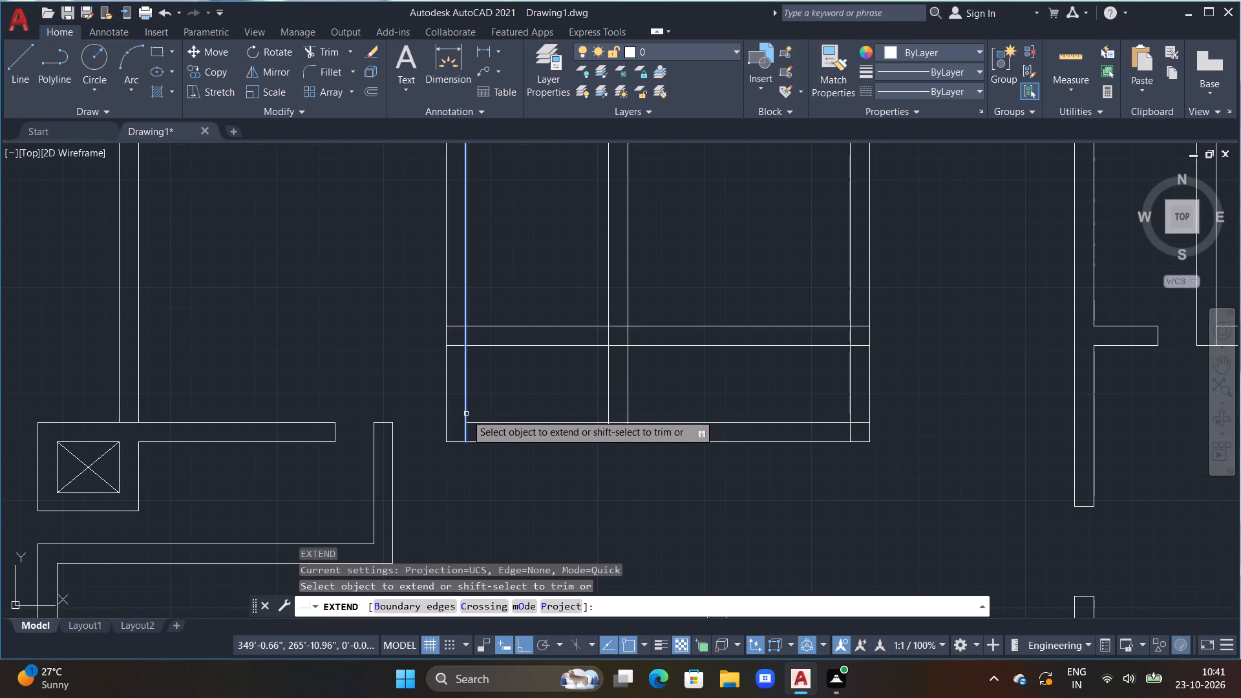
click(466, 414)
key(Escape)
Trim away both lines of the northwest block's southern cross wall between the west and middle partitions.
key(t)
key(r)
key(space)
drag(506, 396, 496, 475)
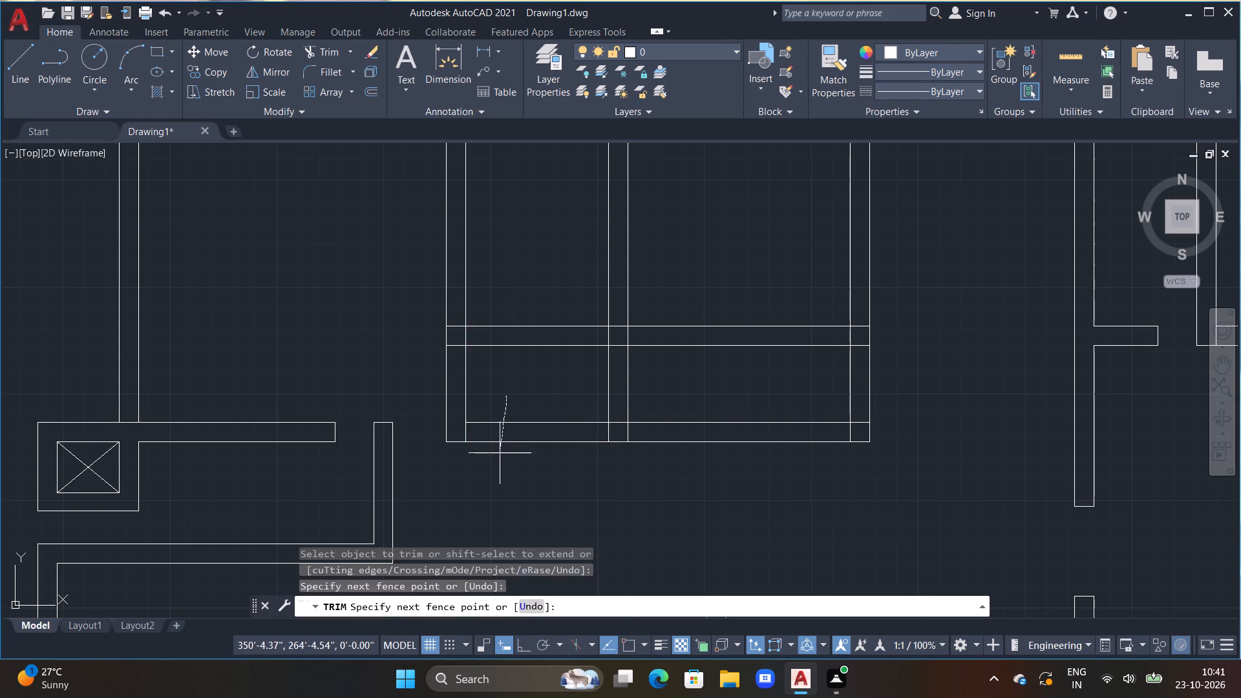
drag(496, 475, 493, 492)
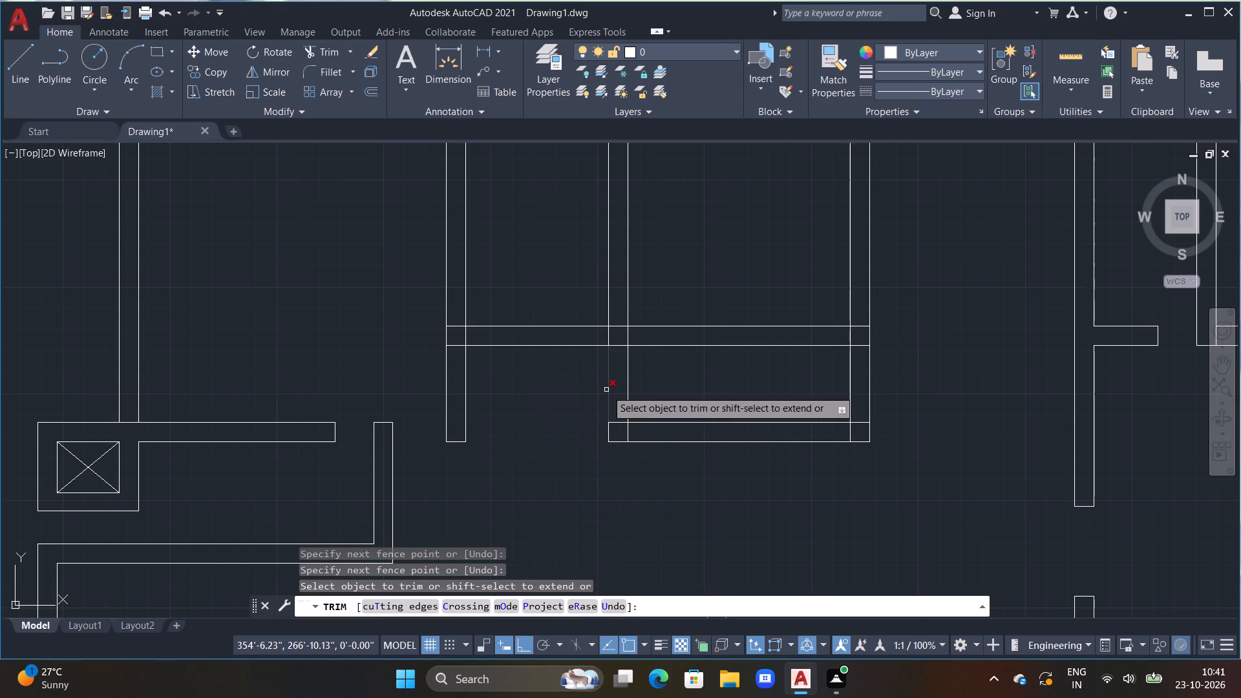
Trim both faces of the northwest block's middle partition between the upper and southern cross walls.
scroll(662, 426, down, 2)
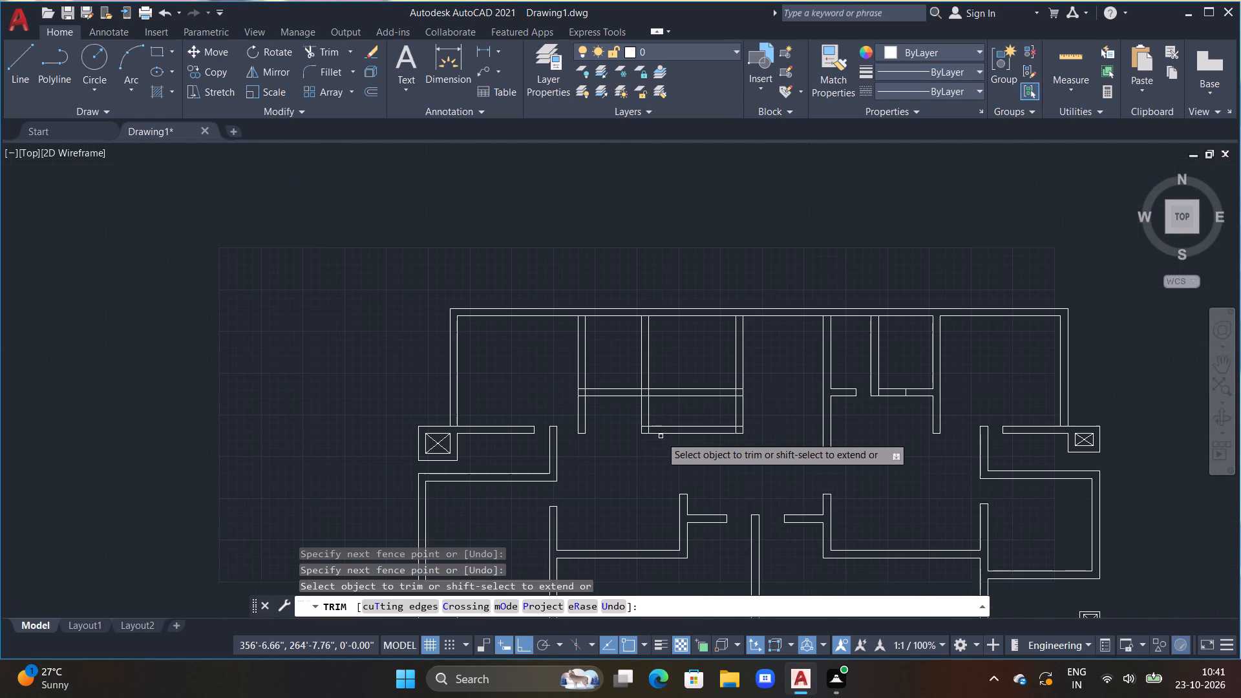
scroll(658, 403, up, 1)
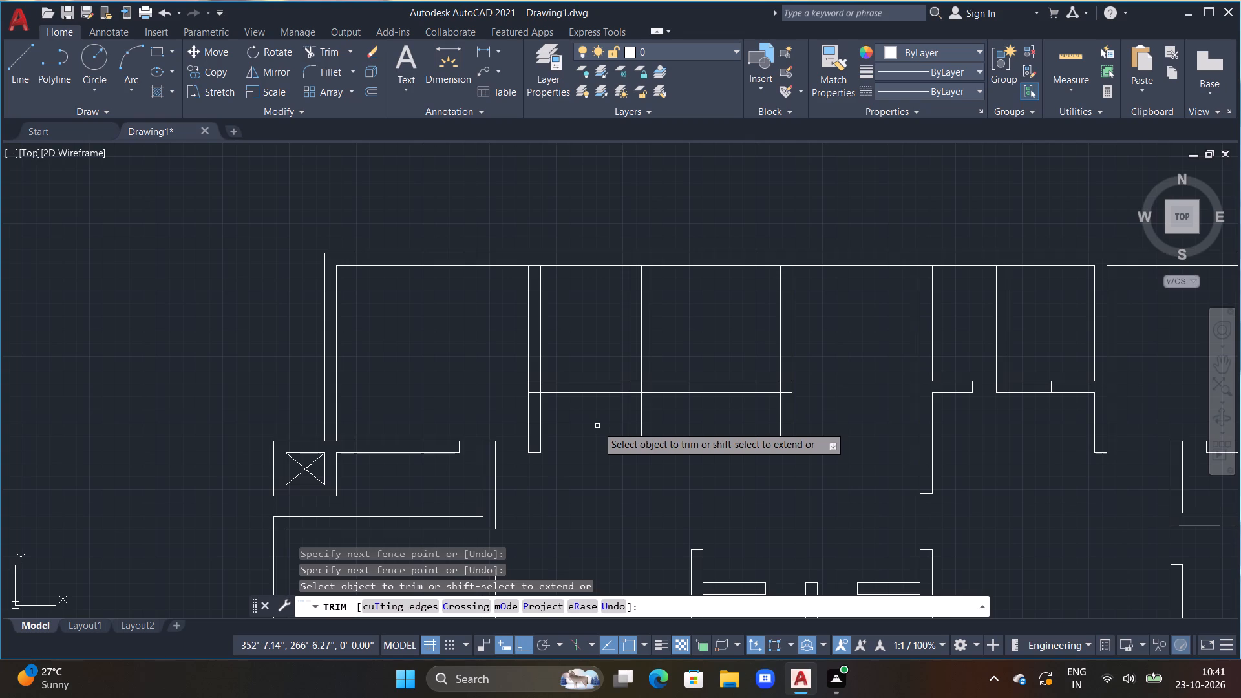
click(597, 426)
drag(597, 426, 659, 419)
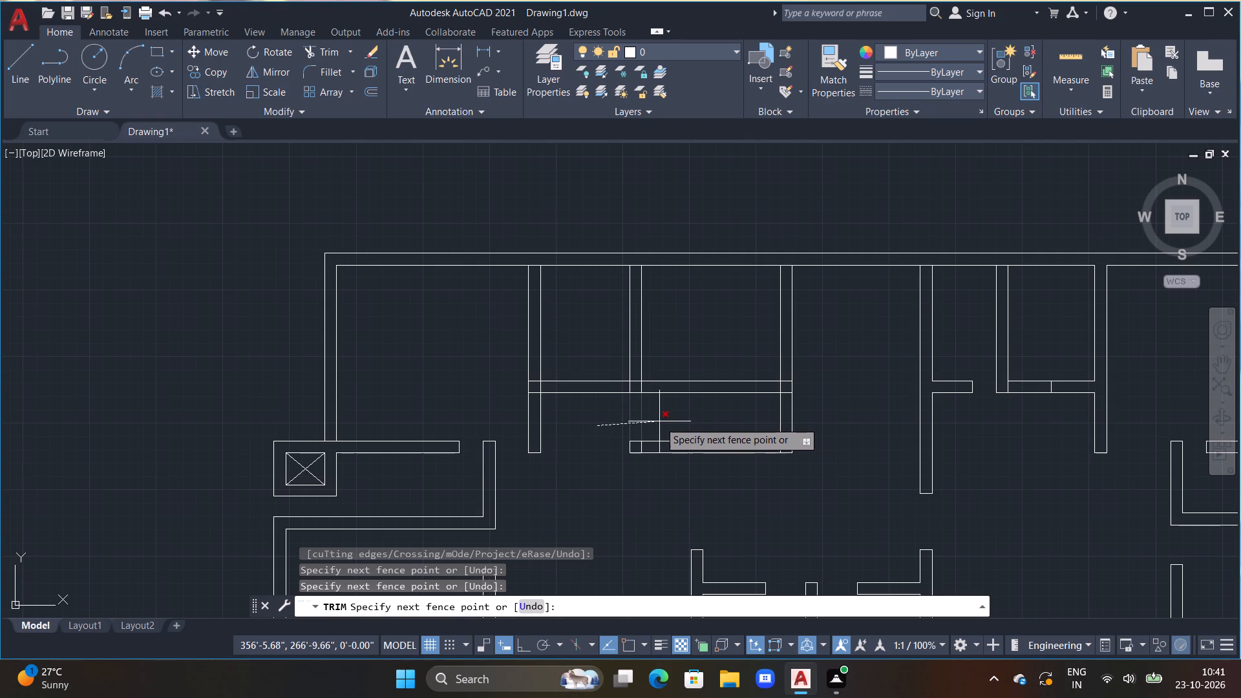
click(681, 421)
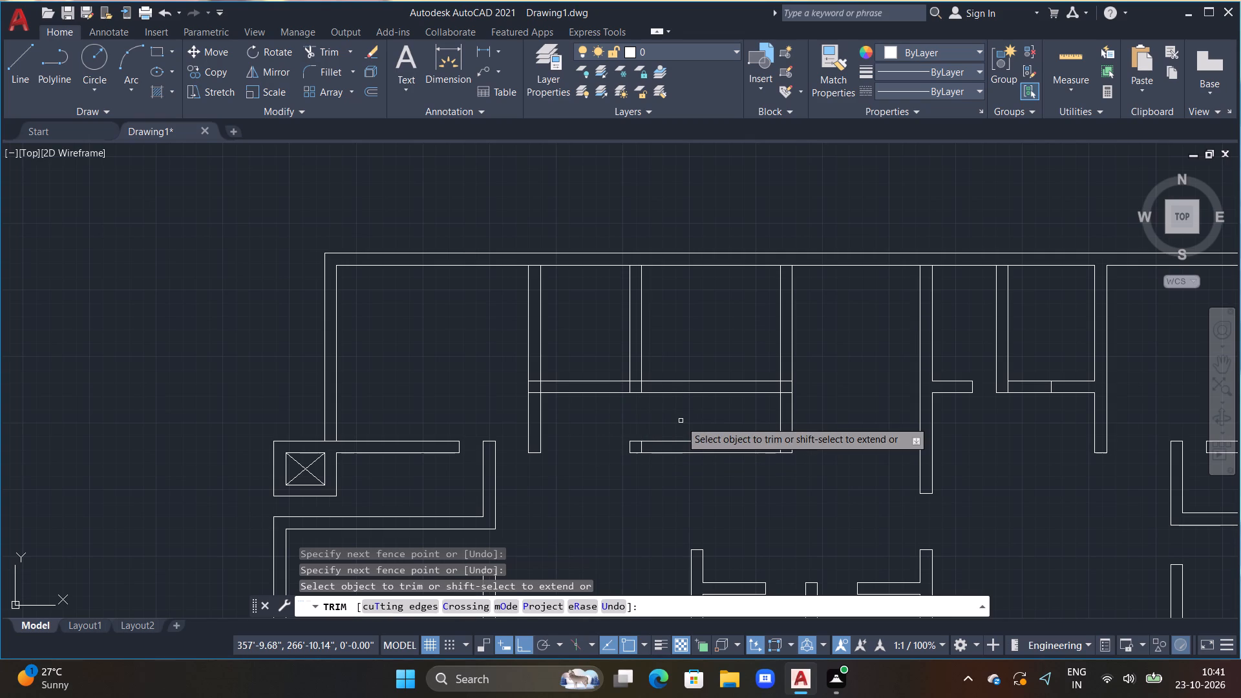
Trim away the southern cross wall between the middle and east partitions and clear its leftover pieces below the middle partition.
drag(682, 420, 639, 467)
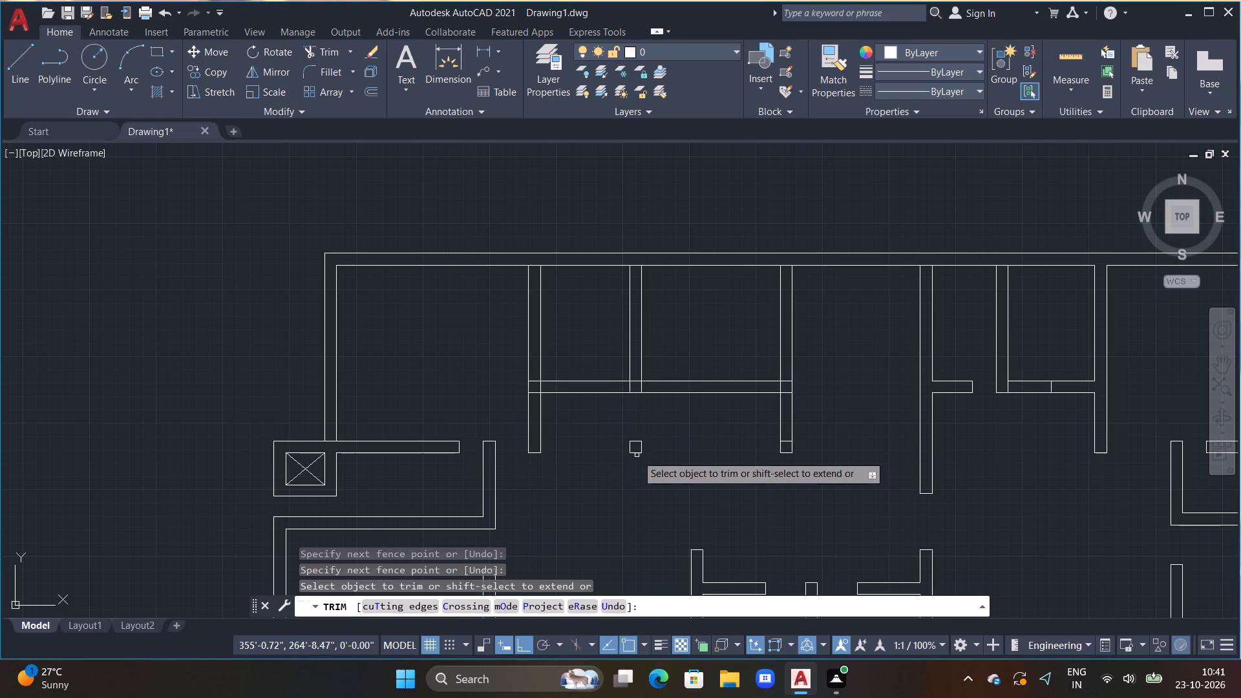
click(637, 452)
click(635, 441)
drag(622, 445, 646, 438)
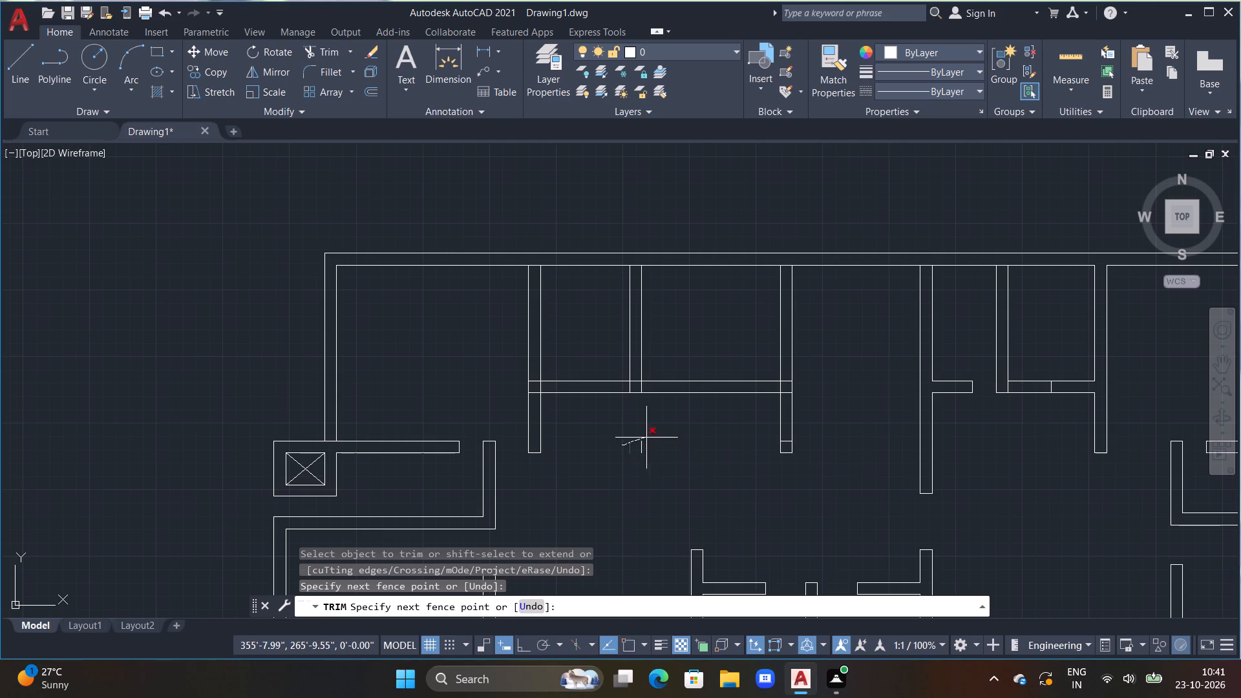
drag(646, 438, 646, 451)
click(645, 444)
drag(657, 453, 653, 462)
click(644, 449)
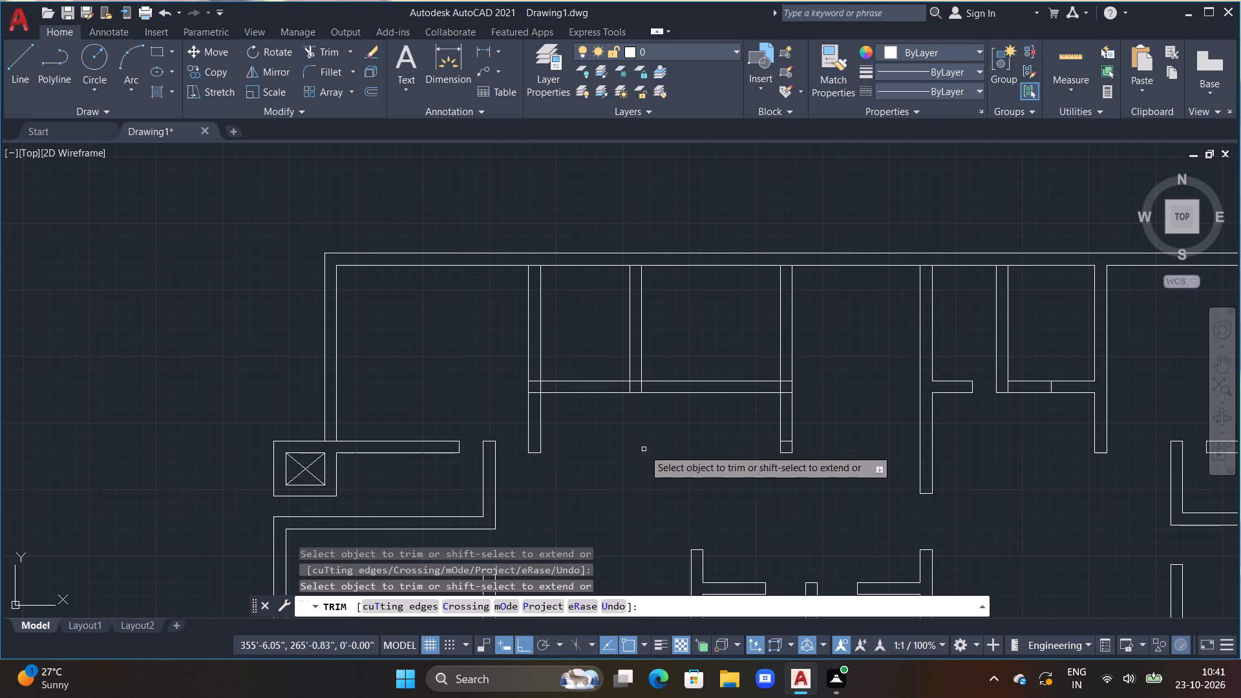
Trim the remaining cross wall's junction with the west partition, removing the lines crossing the partition and opening its inner face.
scroll(691, 461, down, 1)
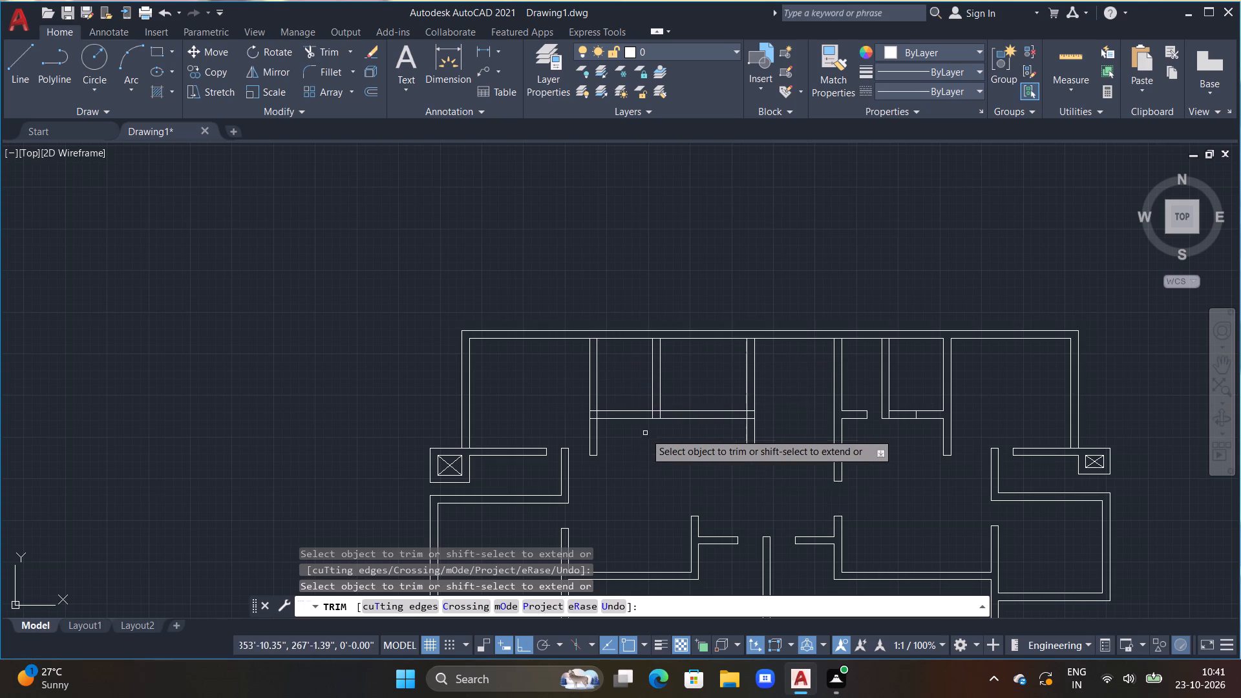
scroll(600, 410, up, 3)
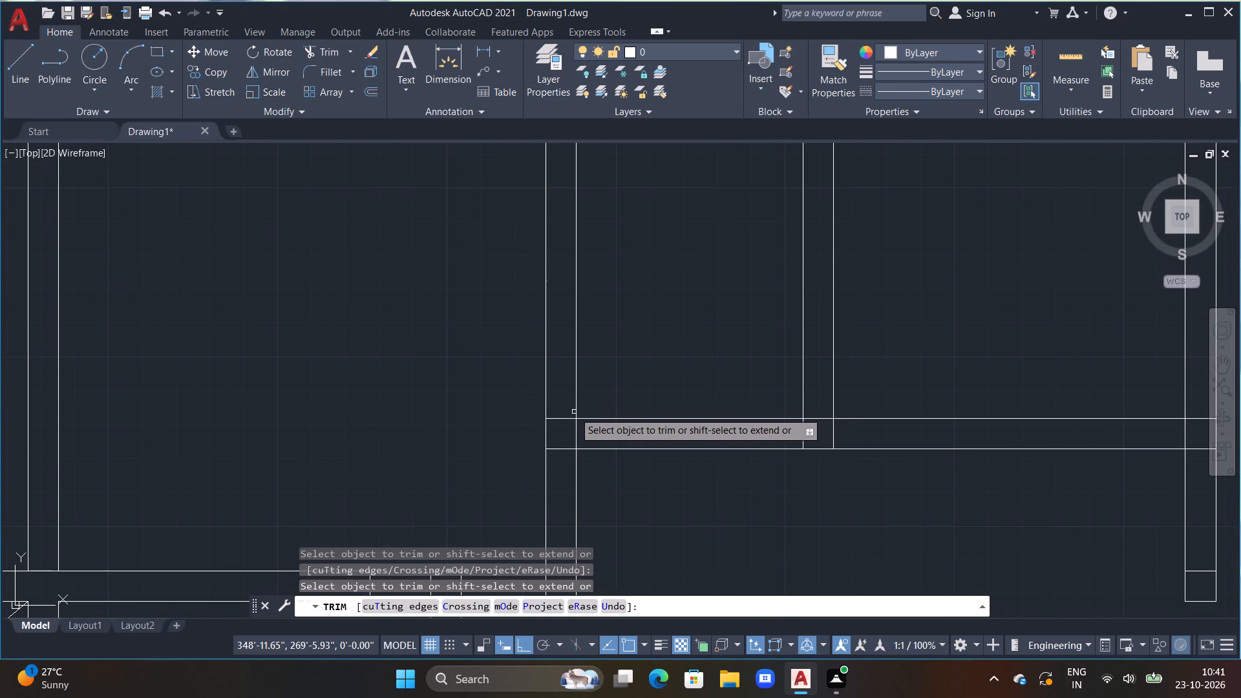
drag(558, 410, 562, 457)
drag(565, 447, 576, 439)
drag(577, 438, 584, 434)
click(586, 432)
scroll(600, 451, down, 2)
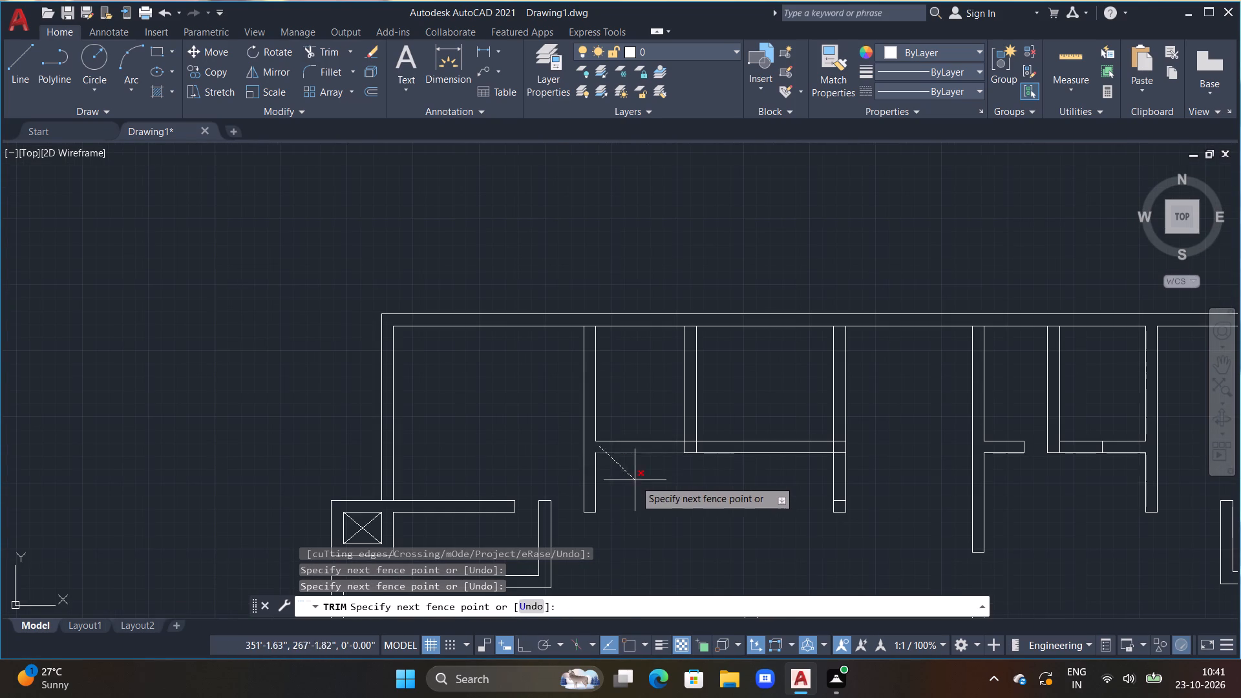
click(617, 444)
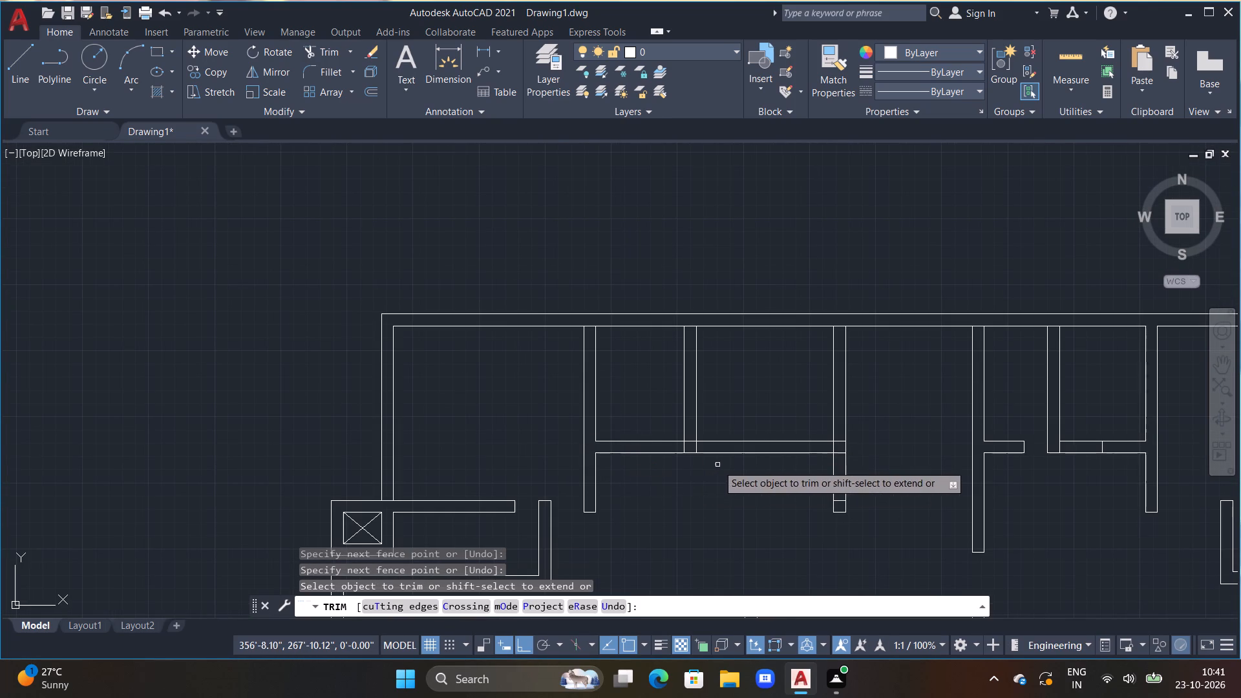
Trim away the remaining cross wall between the middle and east partitions, including its pieces crossing the east partition.
middle_drag(718, 465, 666, 463)
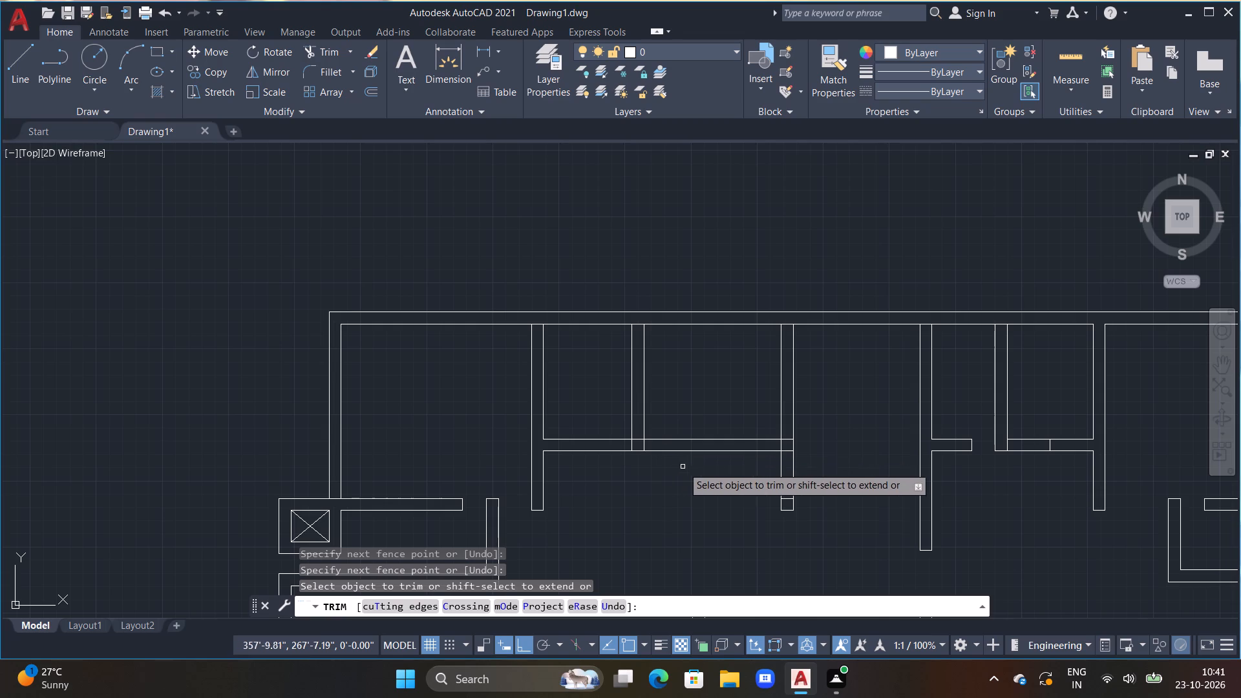
drag(691, 416, 688, 497)
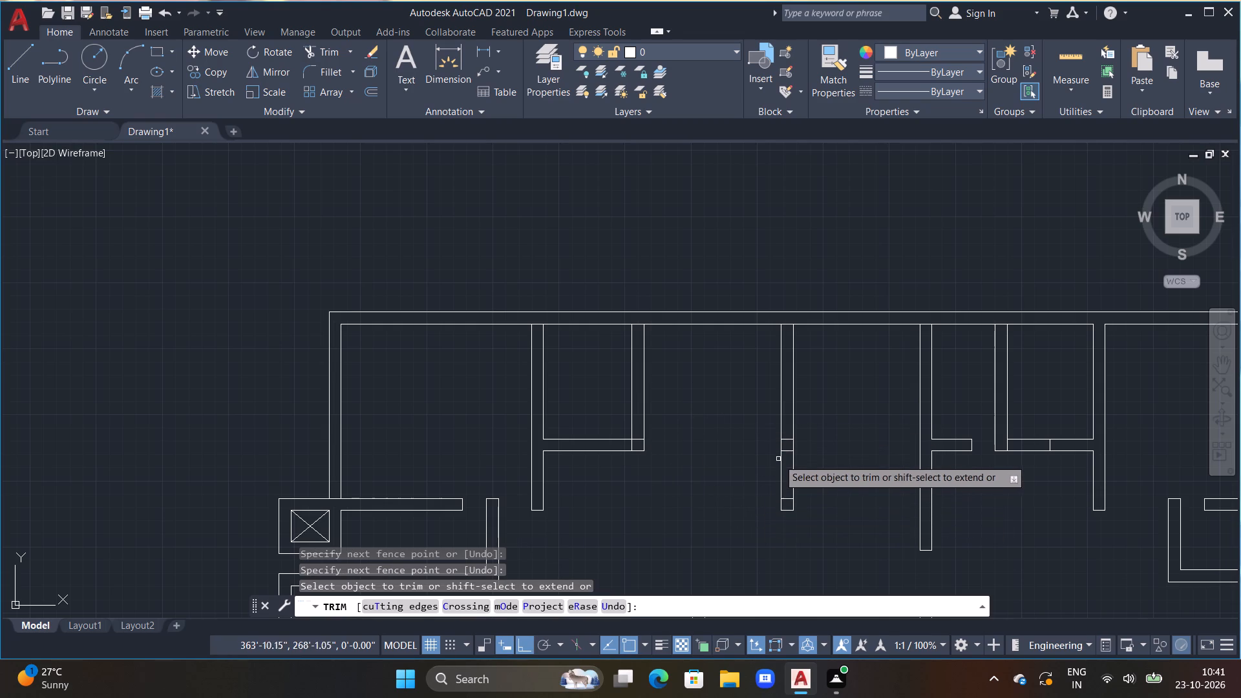
drag(788, 438, 788, 452)
click(787, 452)
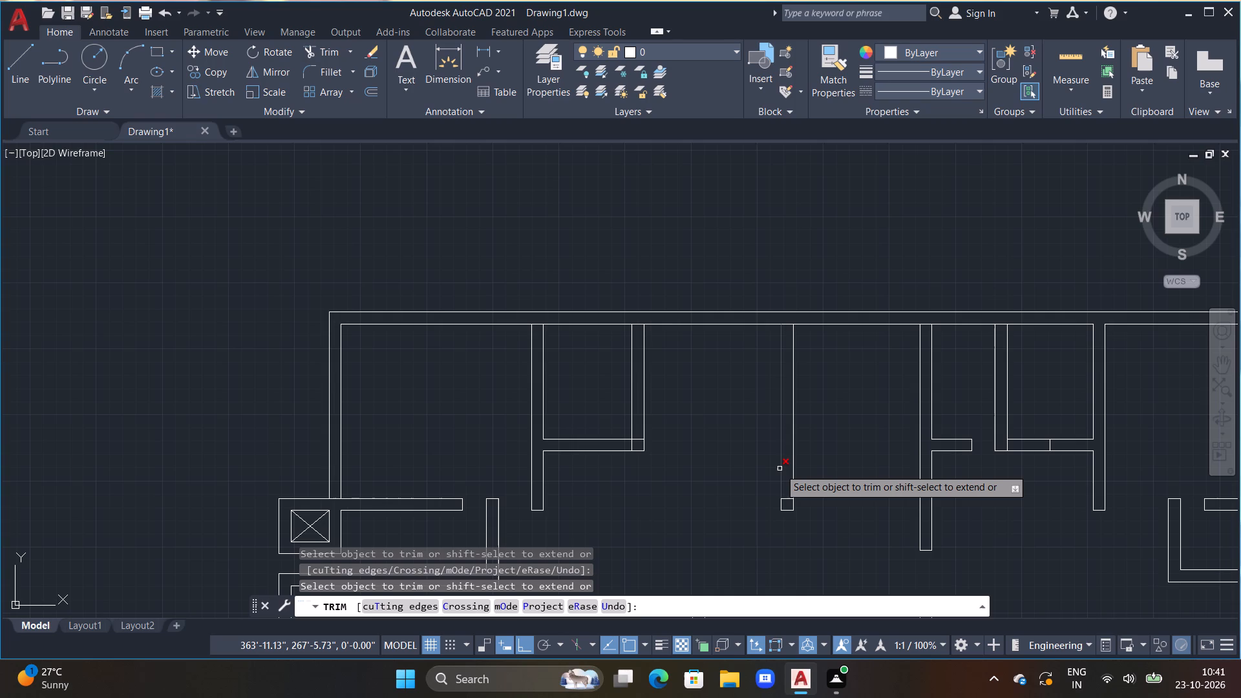
key(Escape)
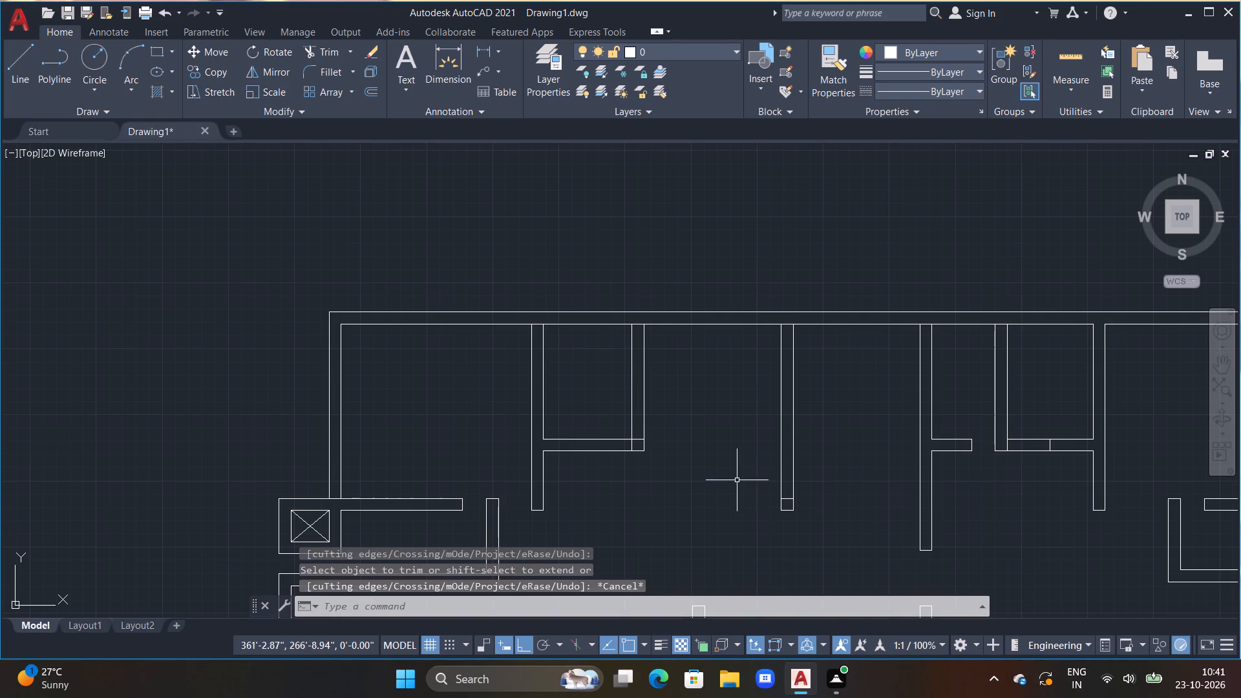
key(Escape)
key(Escape)
key(Escape)
key(Escape)
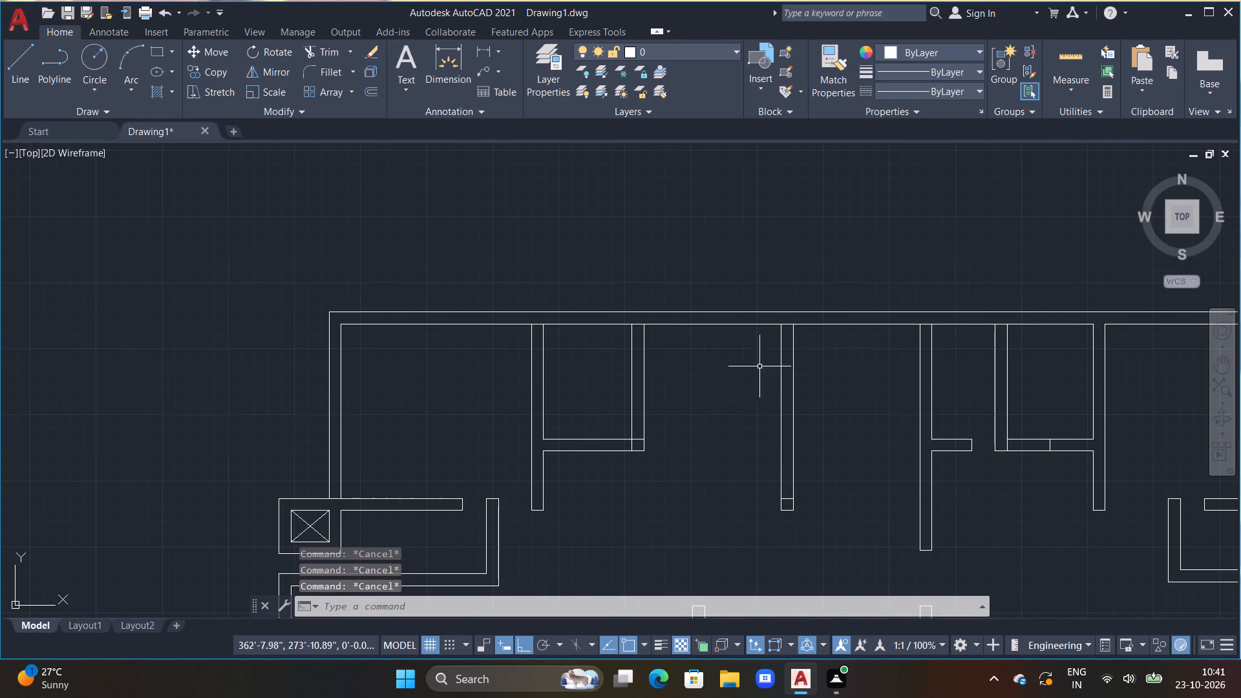
Trim the cross wall's upper line where it runs through the middle partition.
middle_drag(671, 374, 607, 377)
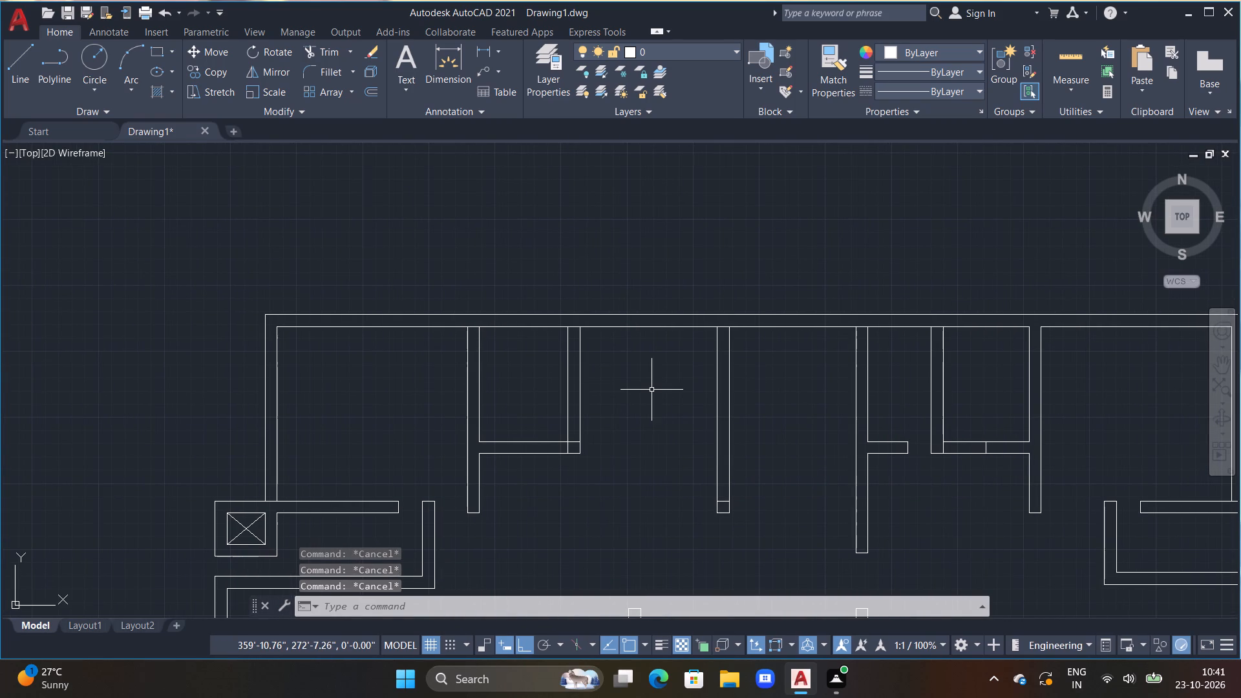
key(t)
key(r)
key(space)
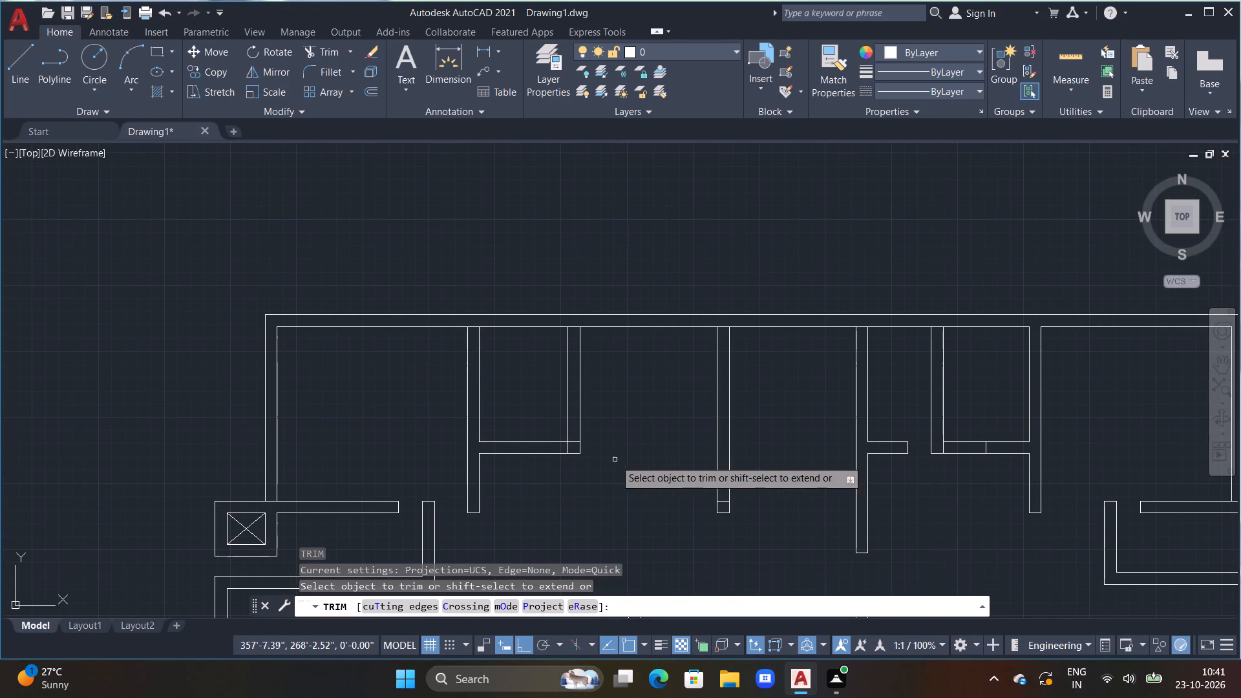
click(571, 441)
key(Escape)
key(Escape)
key(Escape)
key(Escape)
key(Escape)
key(Escape)
key(Escape)
key(Escape)
key(Escape)
key(Escape)
Draw a vertical line across the northwest cross wall from its upper line's midpoint and trim the excess below the wall.
middle_drag(554, 473, 666, 438)
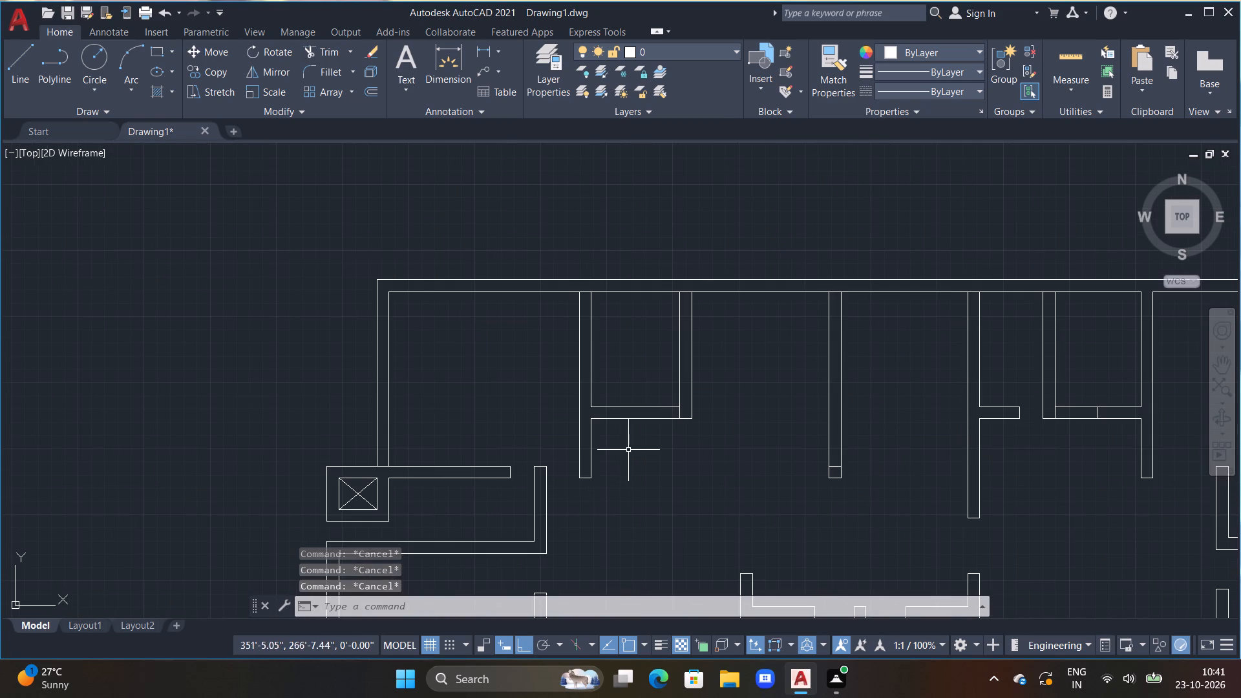
key(l)
key(space)
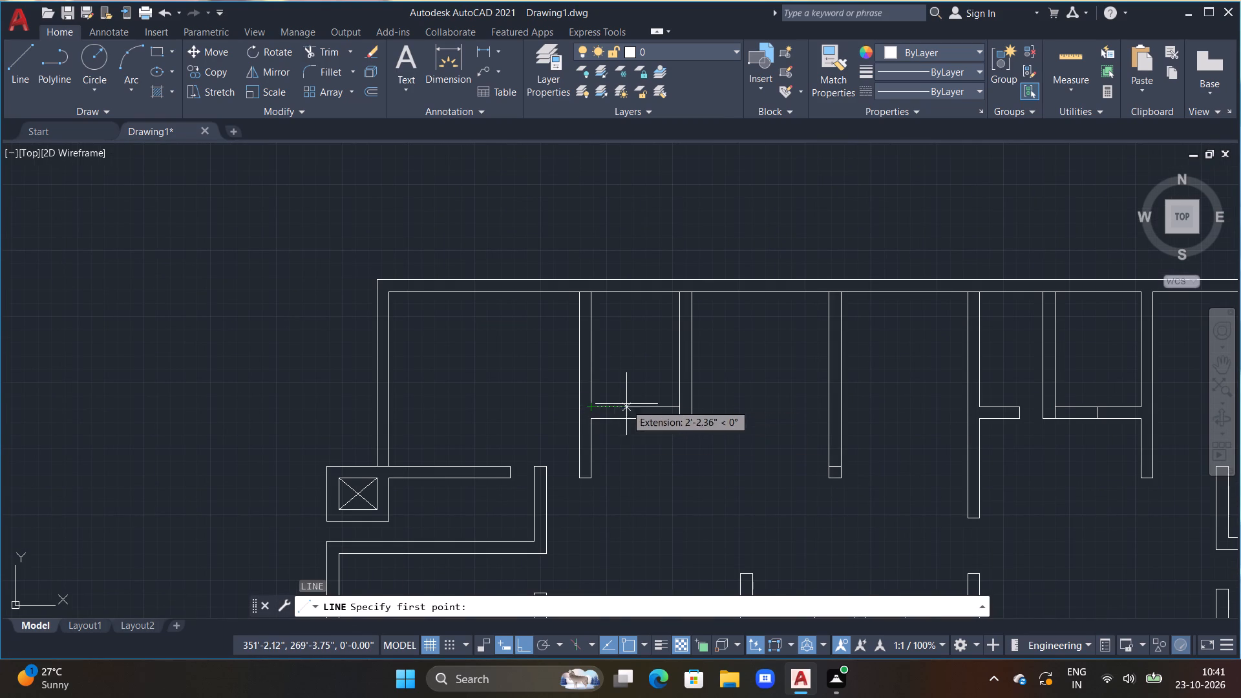
click(637, 410)
click(640, 452)
key(Escape)
key(t)
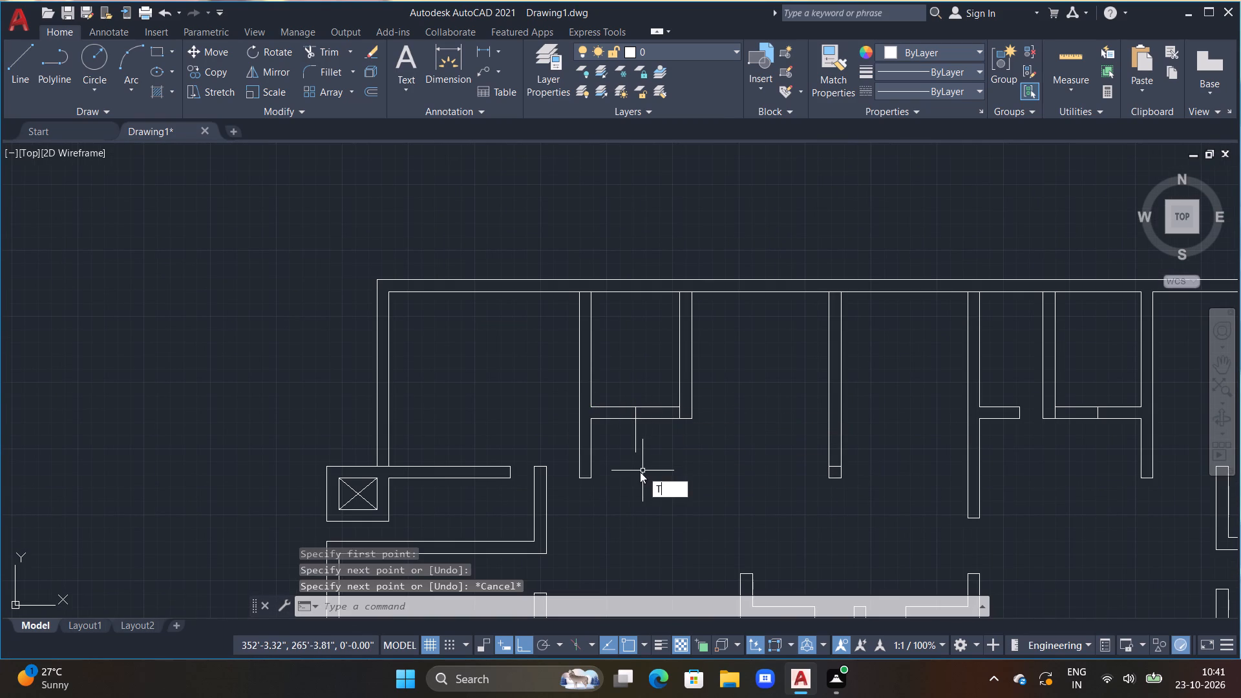
key(r)
key(space)
click(633, 441)
drag(643, 438, 660, 438)
key(Escape)
key(Escape)
key(Escape)
key(Escape)
key(Escape)
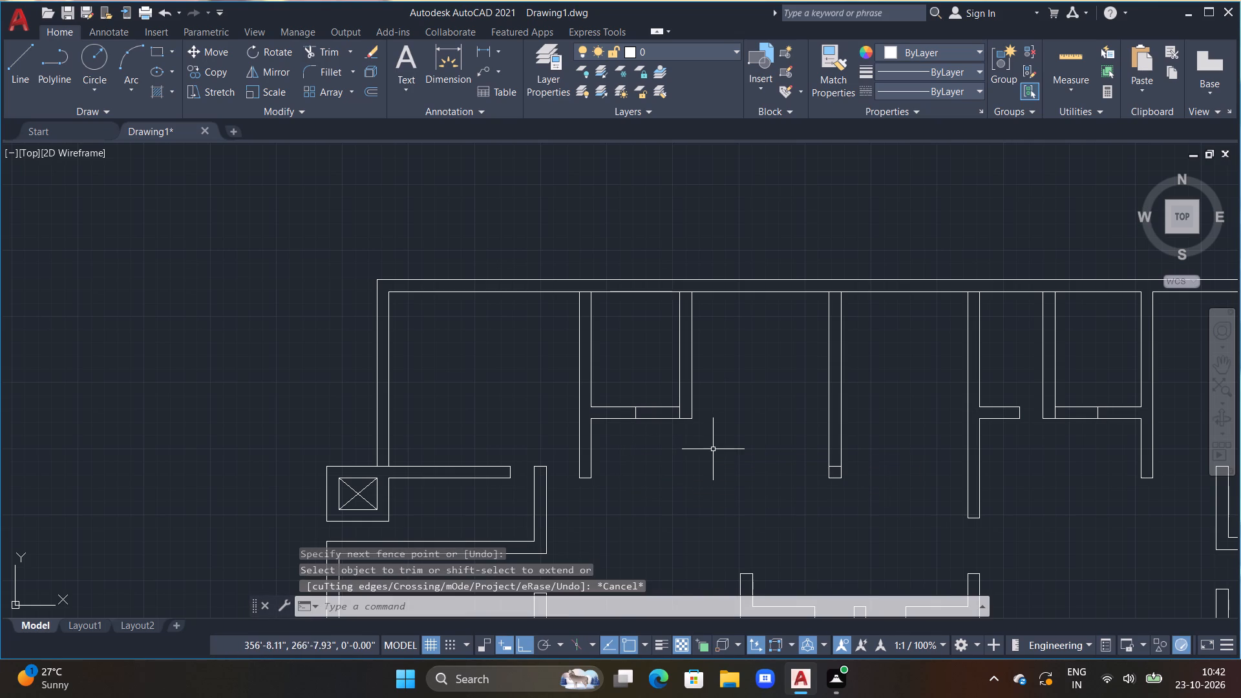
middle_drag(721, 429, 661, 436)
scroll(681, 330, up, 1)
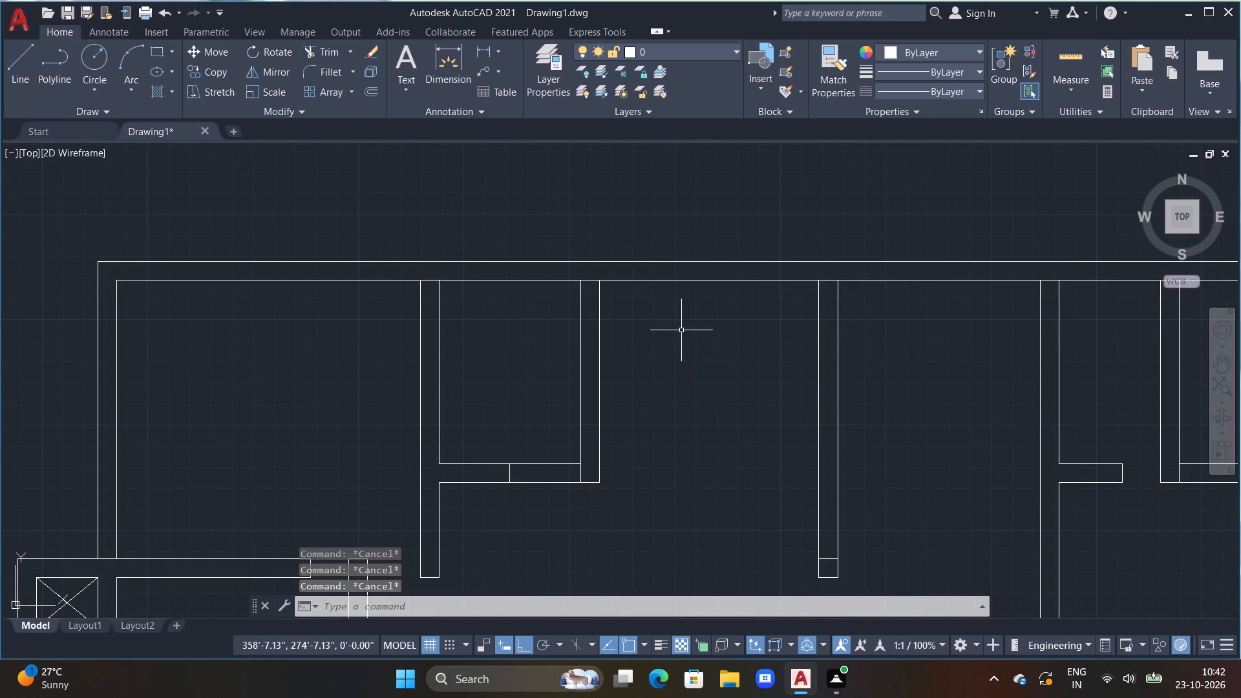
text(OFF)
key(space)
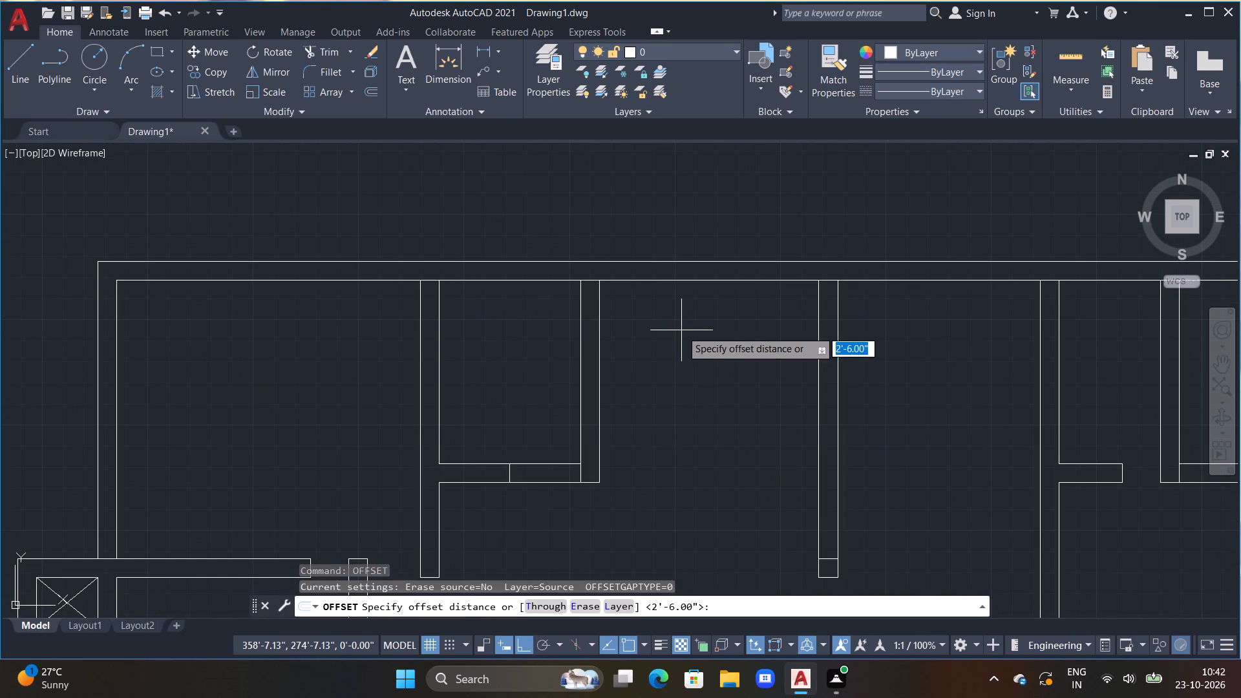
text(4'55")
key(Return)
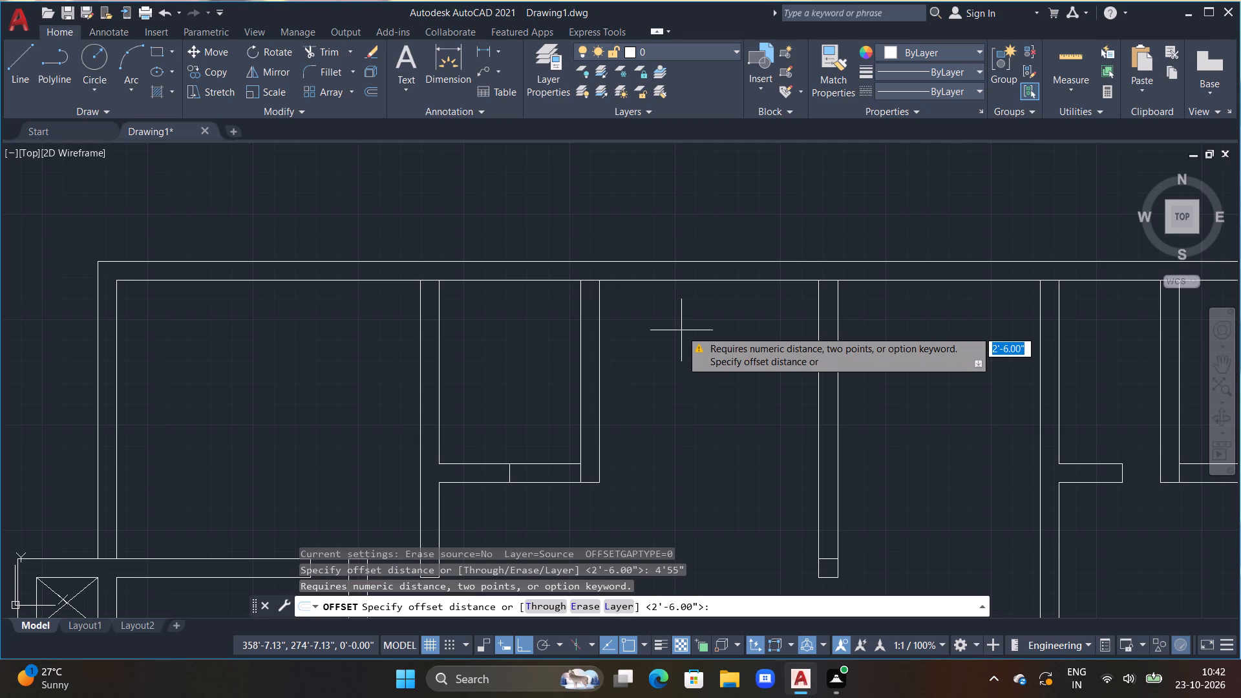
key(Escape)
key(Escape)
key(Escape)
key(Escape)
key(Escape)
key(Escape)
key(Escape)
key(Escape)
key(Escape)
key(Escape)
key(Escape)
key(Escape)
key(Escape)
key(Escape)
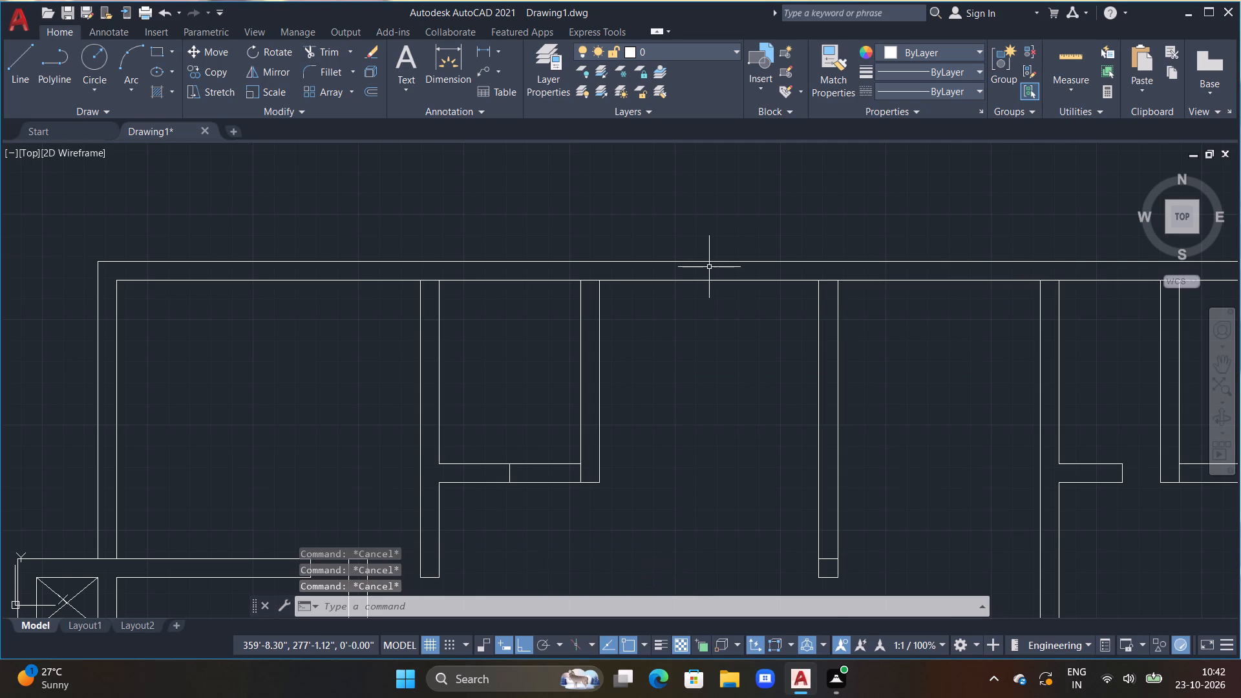
Offset the north wall's inner line 4'5" southward into the rooms.
text(OFF)
key(space)
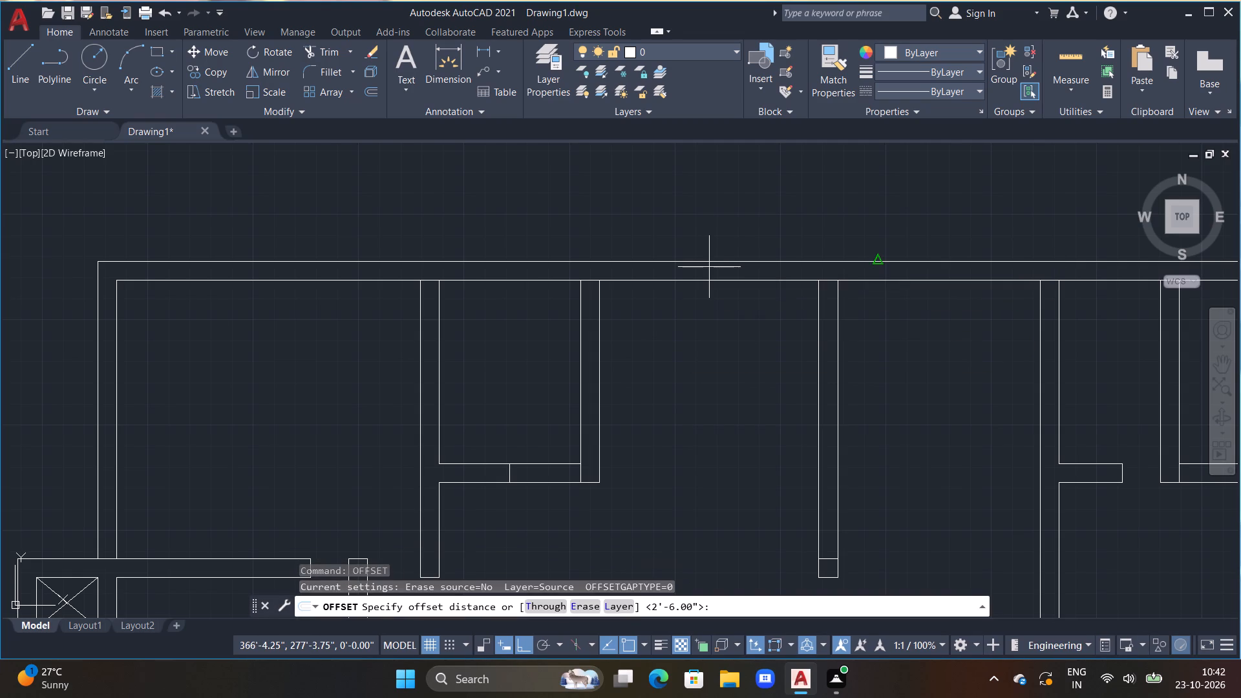
text(4'5)
key(shift+quotedbl)
key(Return)
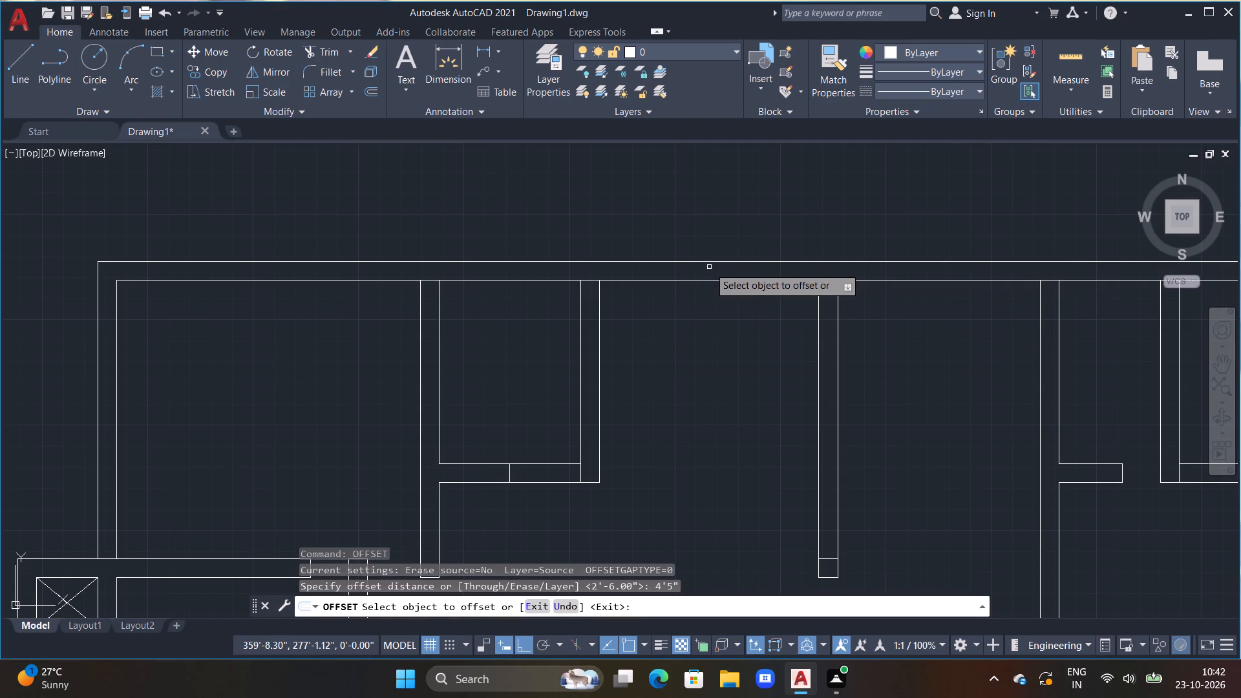
double_click(704, 281)
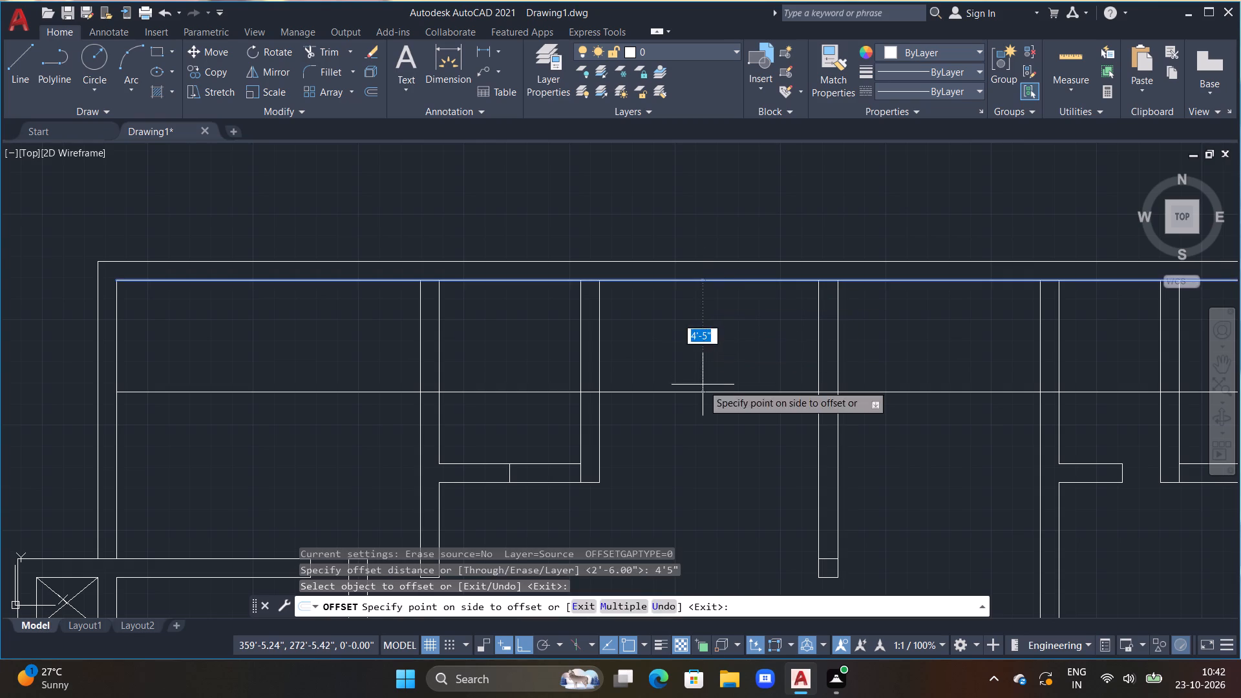
click(703, 385)
middle_drag(707, 413, 682, 375)
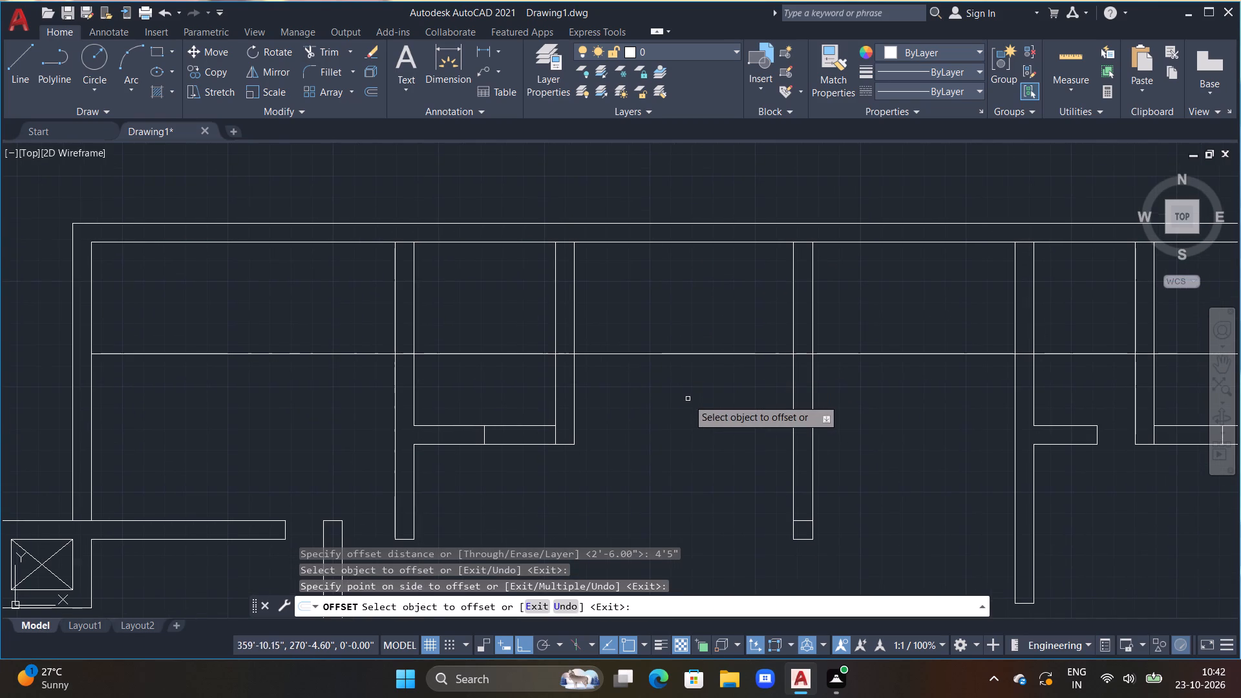
key(Escape)
Trim the offset line at the partitions and other rooms, keeping only its segment across the room between the second and third partitions.
text(TR)
key(space)
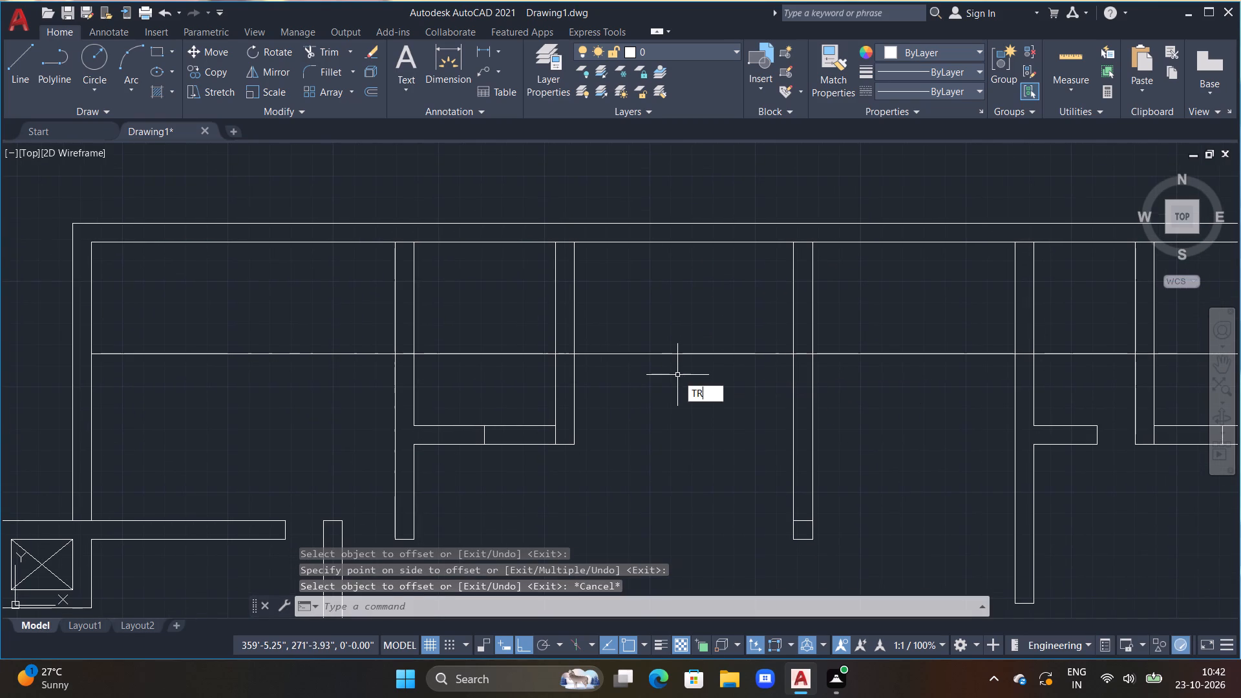
click(565, 354)
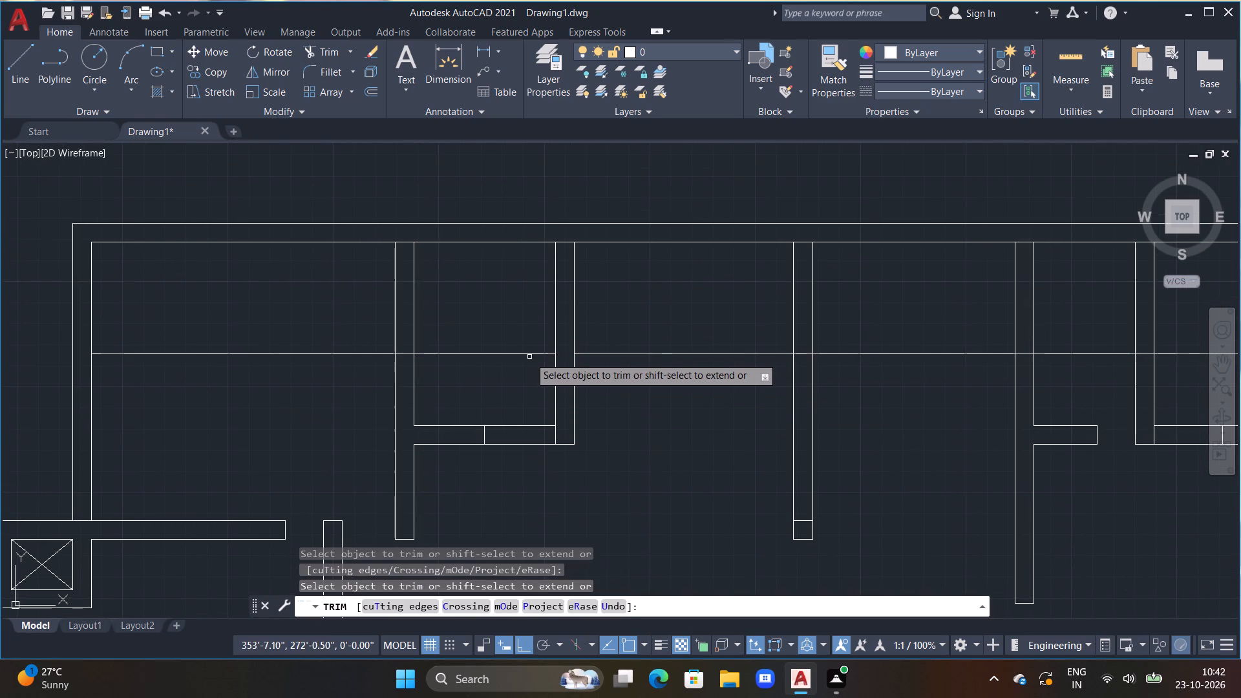
click(529, 353)
click(408, 355)
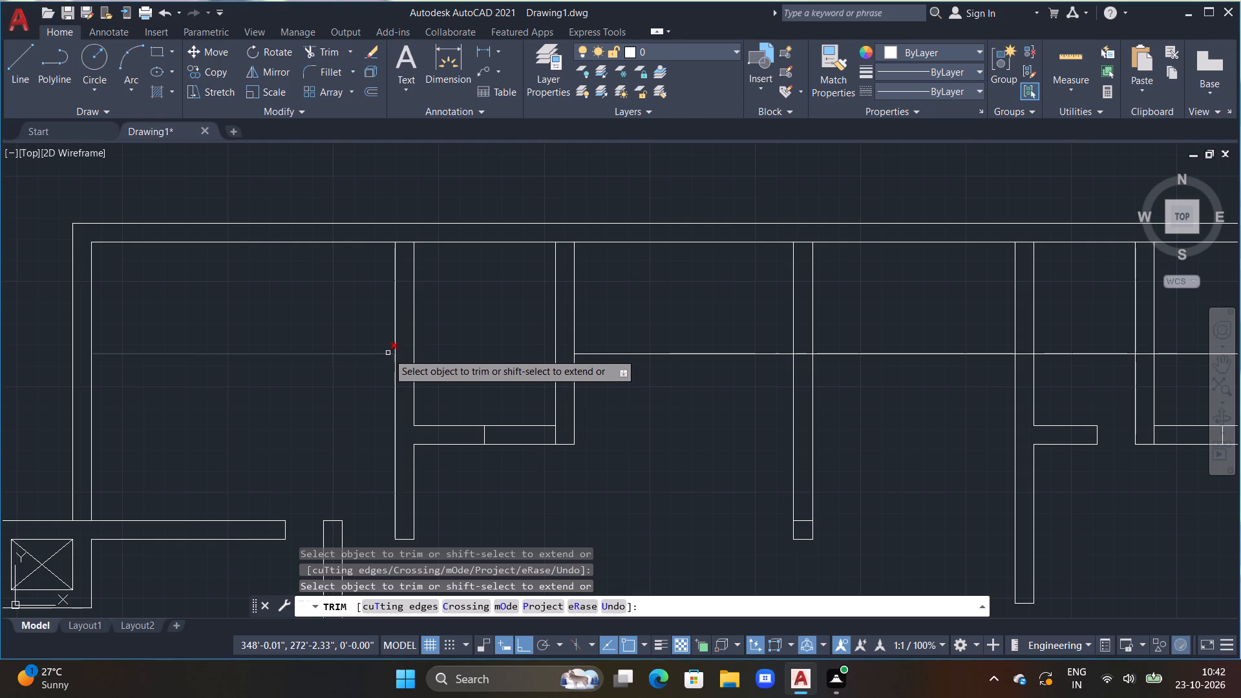
click(387, 353)
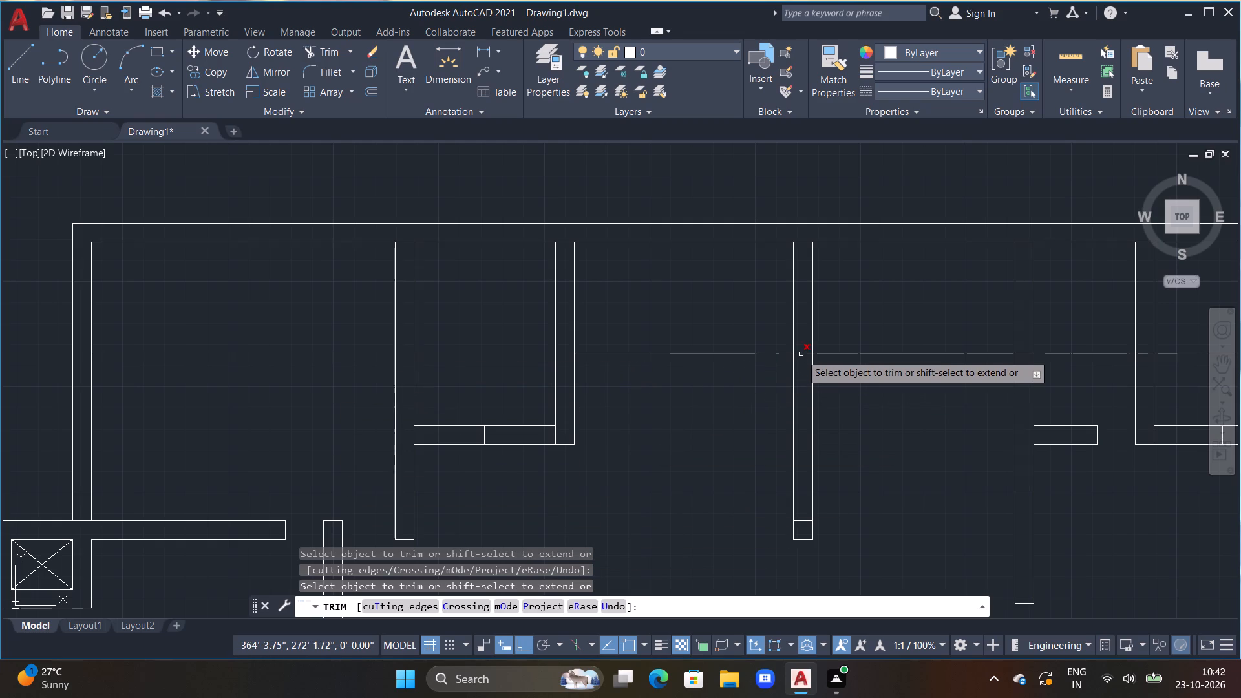
double_click(801, 354)
click(845, 349)
drag(862, 369, 884, 379)
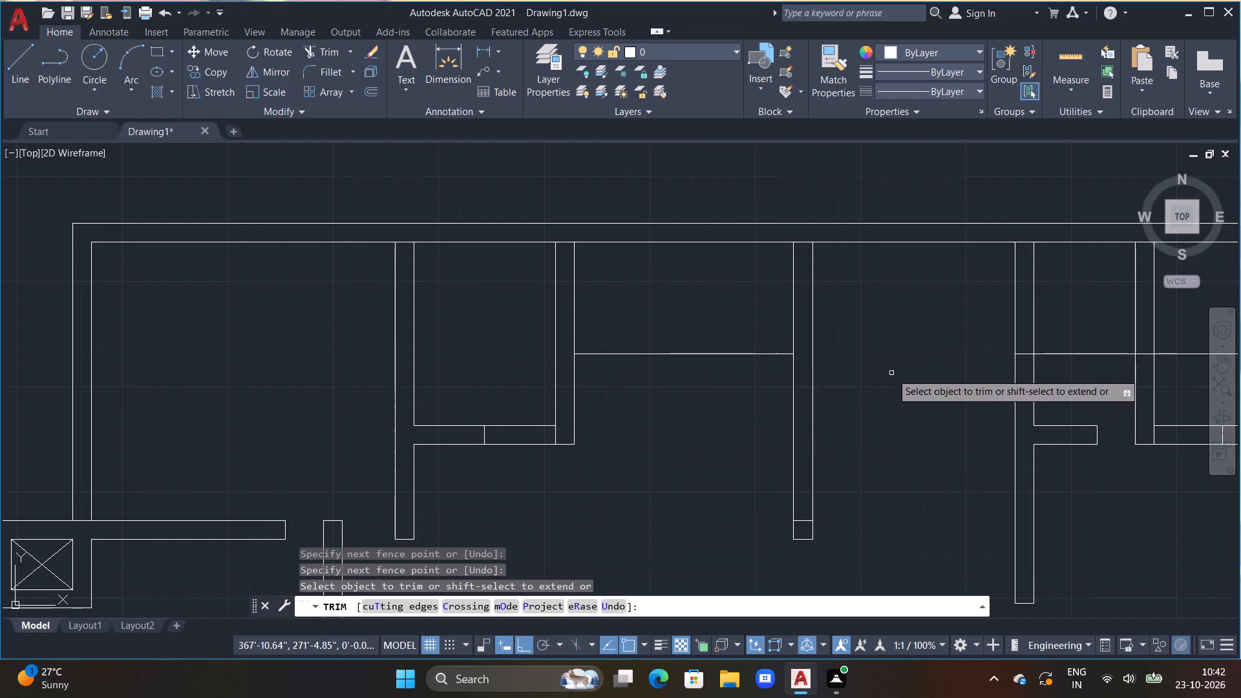
click(1026, 355)
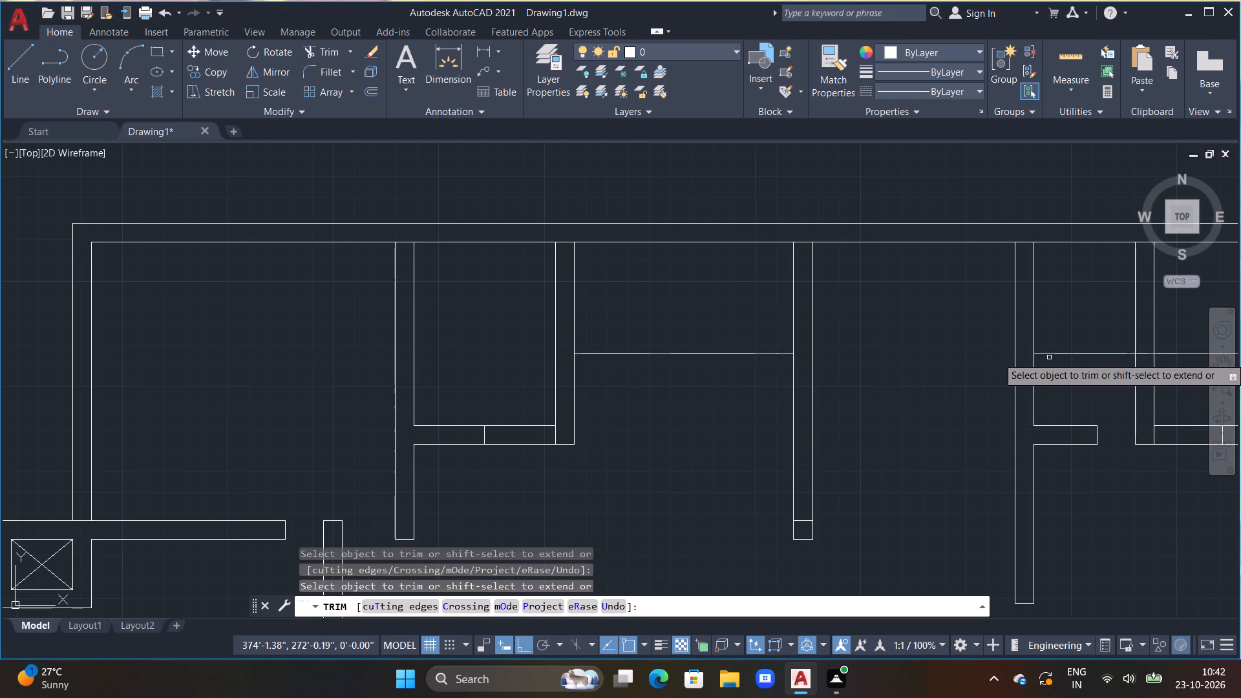
click(1051, 353)
click(1149, 354)
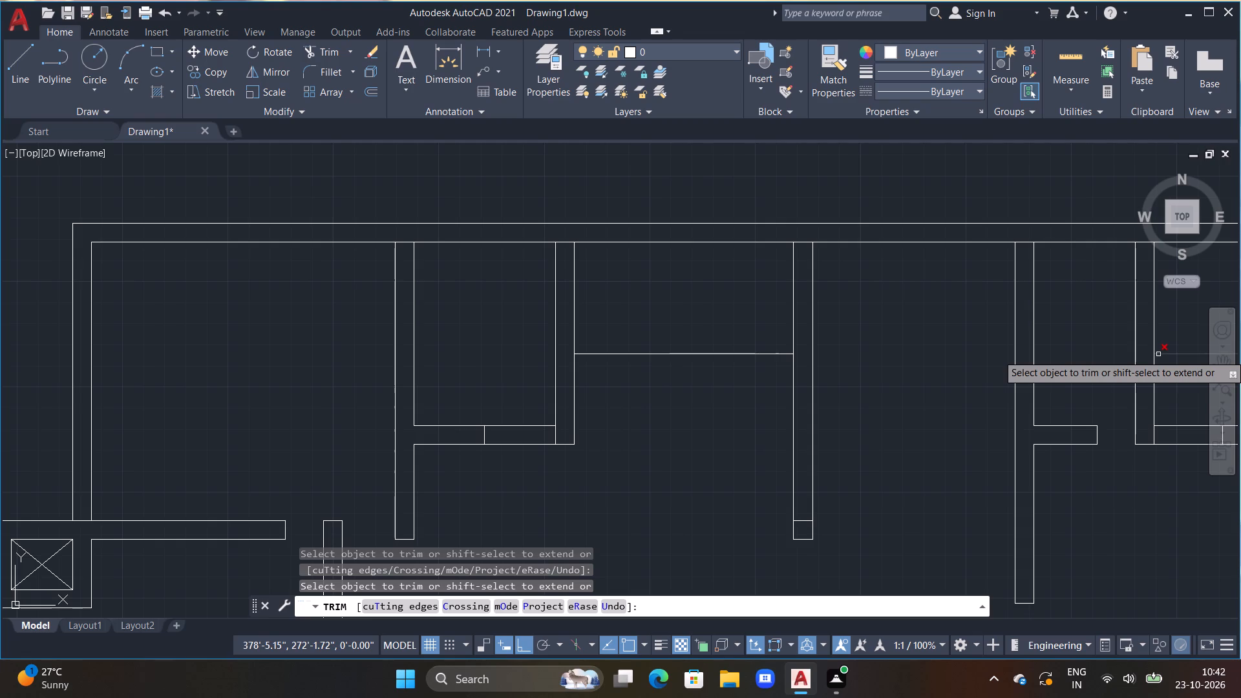
click(1158, 354)
key(Escape)
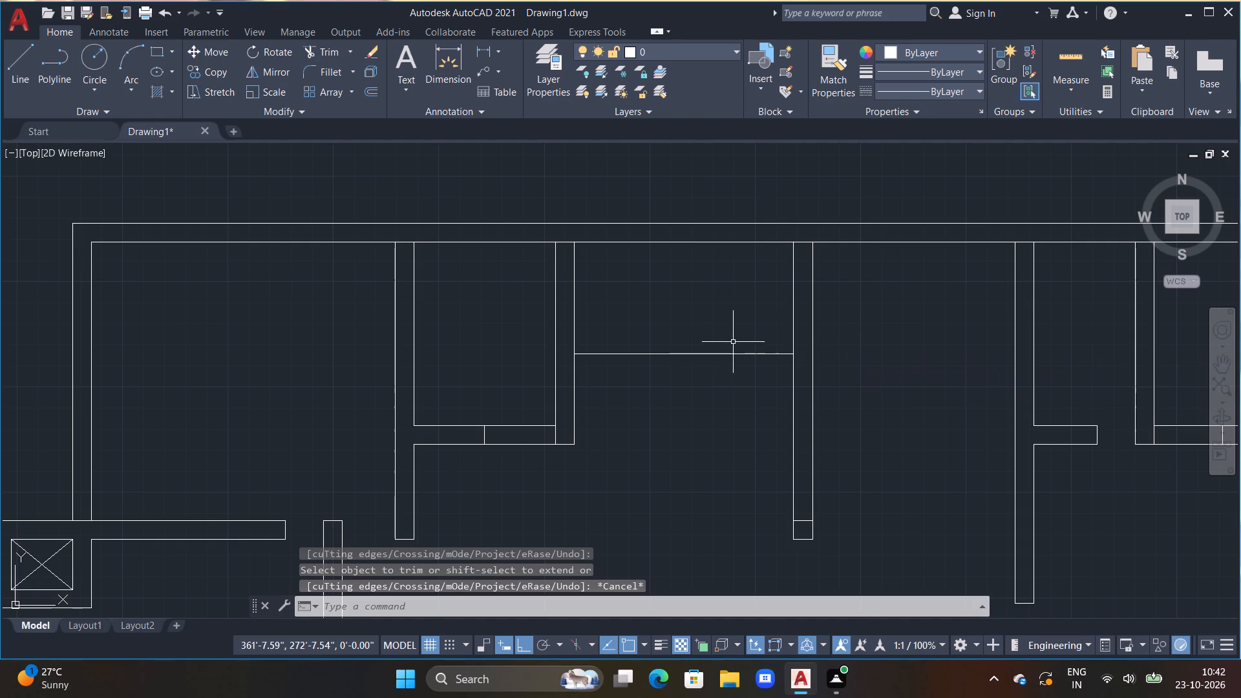
Extend the kept horizontal line's east end across the third partition to its east face.
middle_drag(730, 342, 642, 344)
key(Escape)
key(e)
key(x)
key(space)
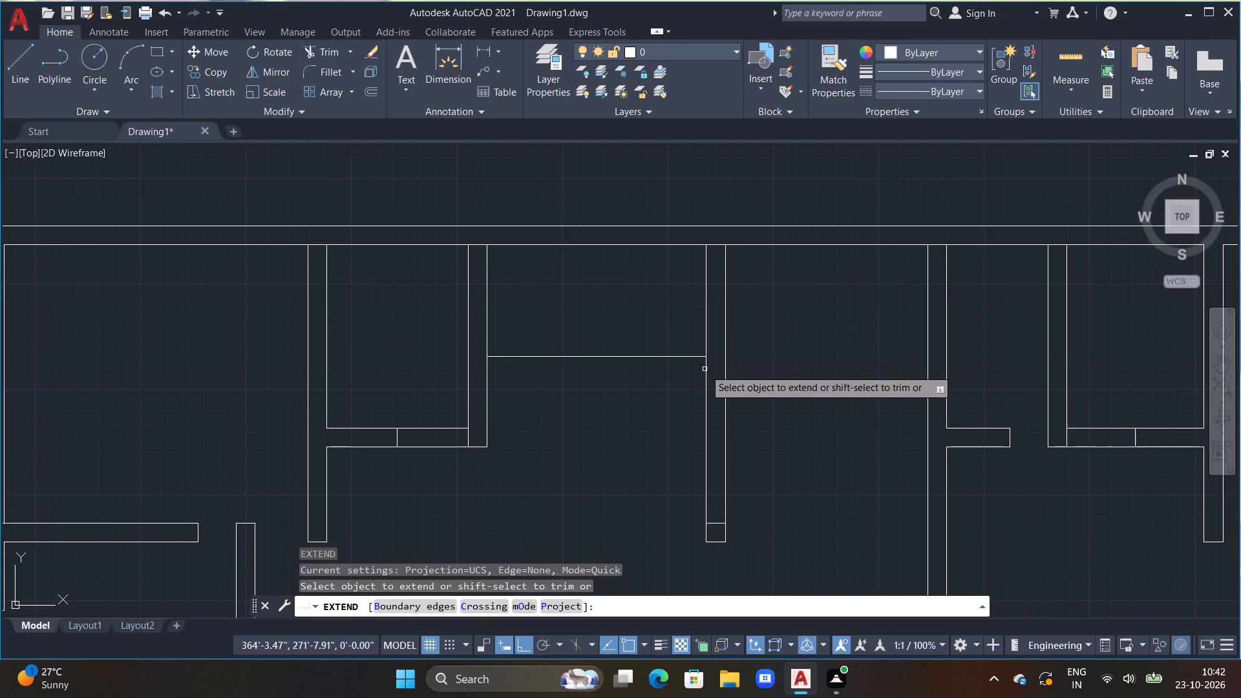
double_click(684, 357)
key(Escape)
key(Escape)
key(Escape)
key(Escape)
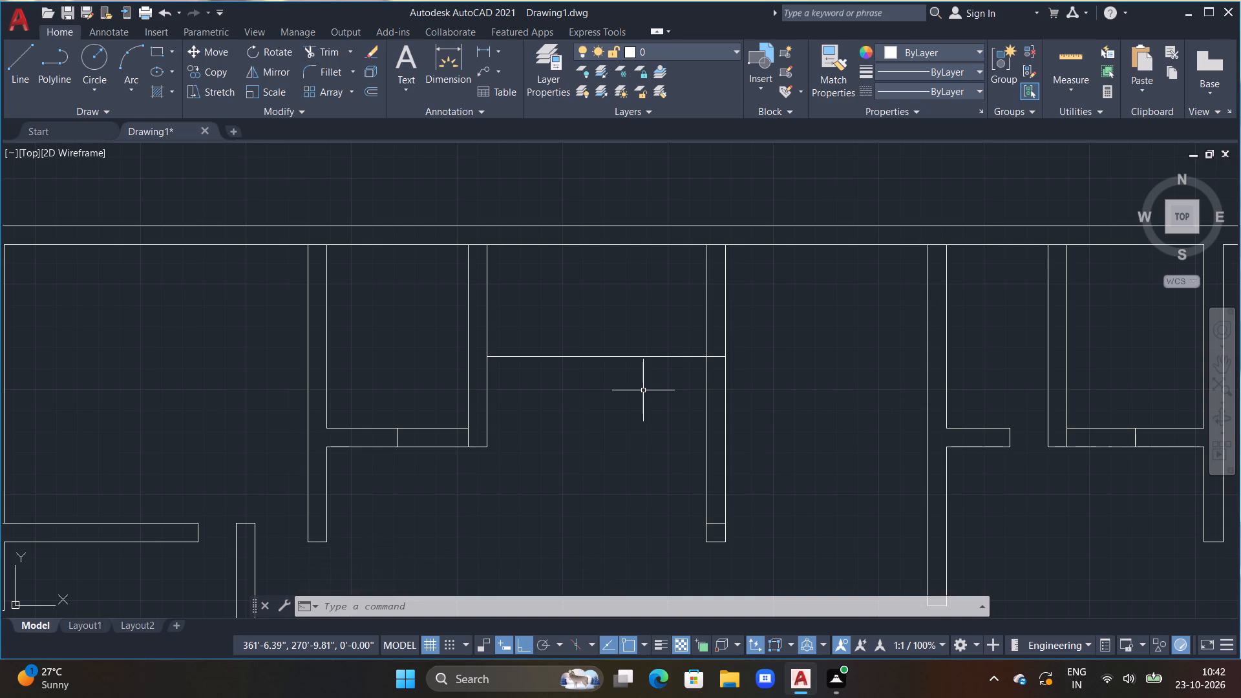
key(Escape)
key(Escape)
key(Escape)
key(Escape)
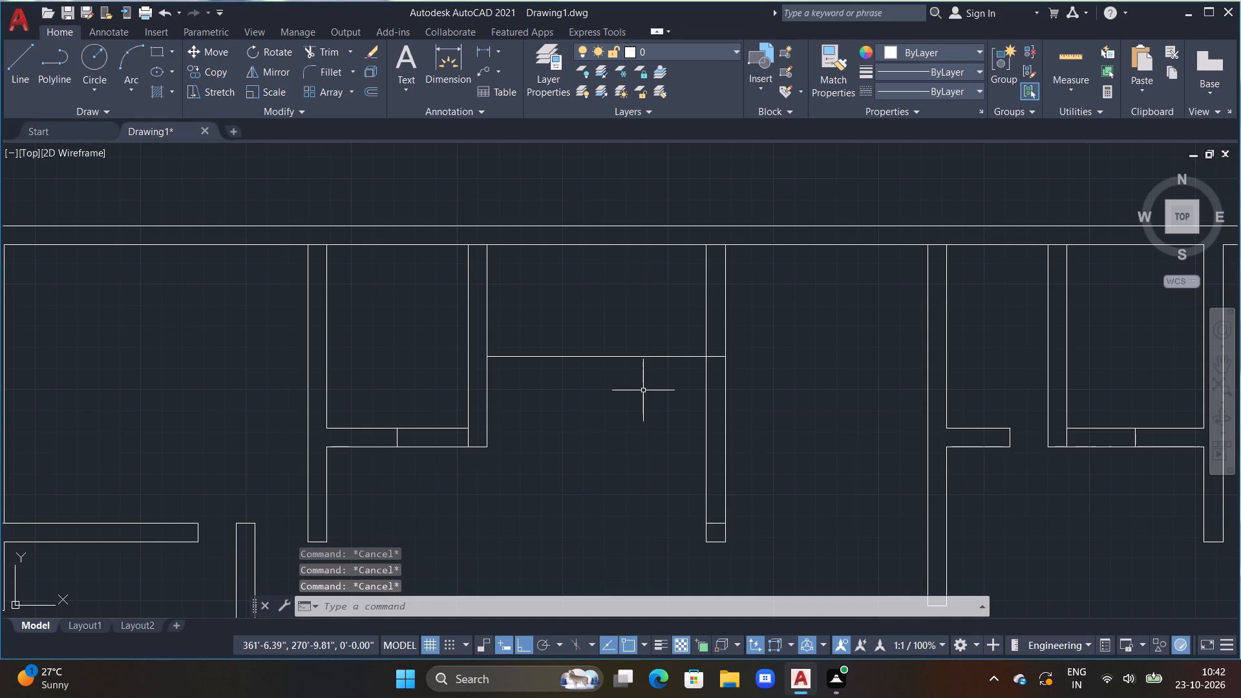
Trim the third partition's west face below the new horizontal line, along with the small cross line and leftover stub near its south end.
text(TR)
key(space)
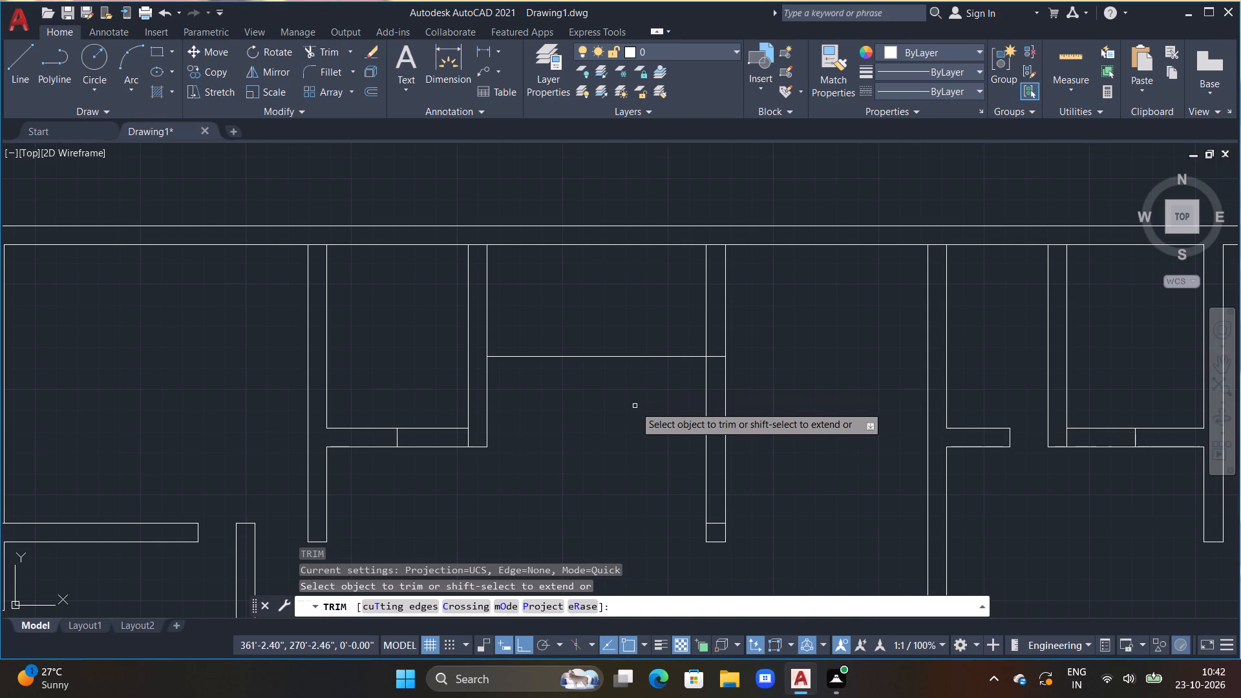
click(705, 426)
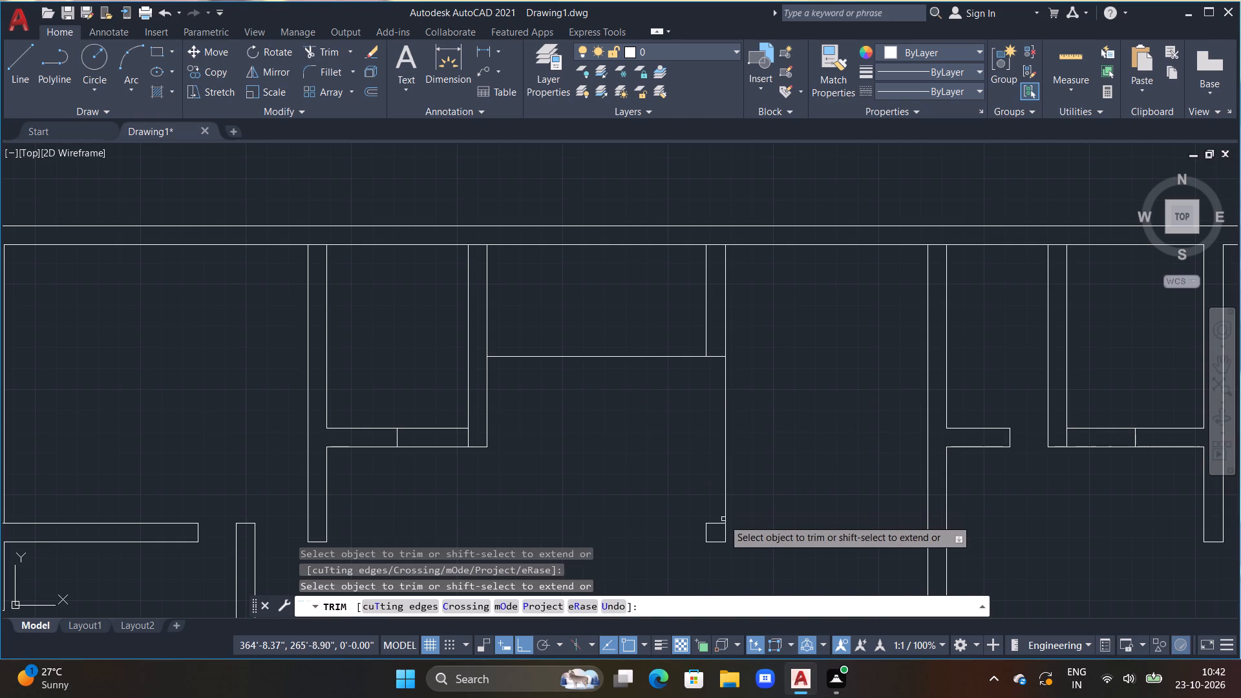
double_click(716, 523)
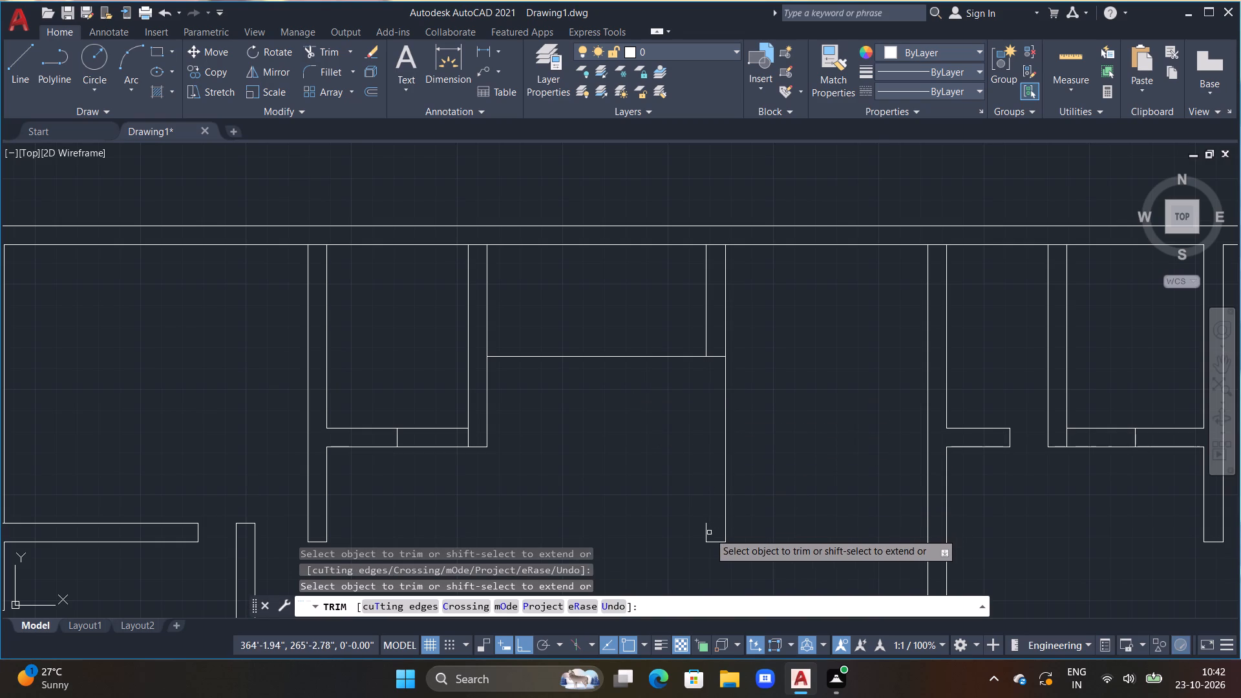
click(705, 533)
middle_drag(589, 467, 573, 432)
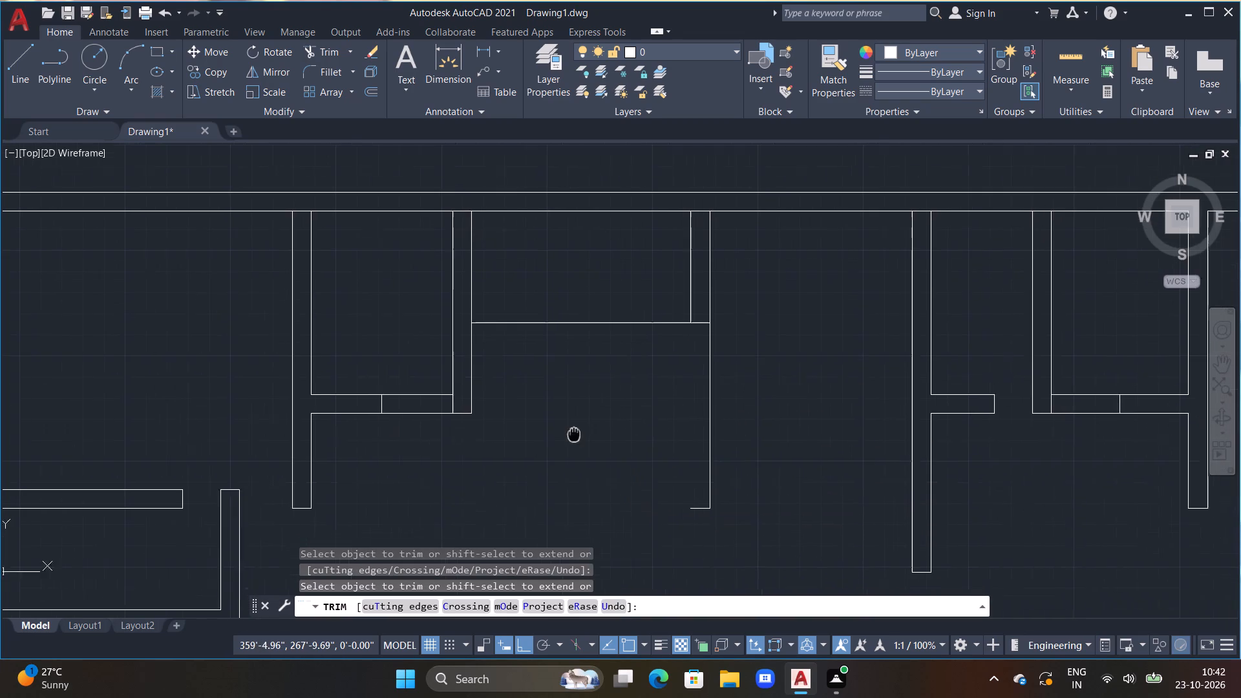
middle_drag(573, 432, 573, 430)
key(Escape)
key(Escape)
key(Escape)
scroll(580, 423, down, 2)
key(Escape)
key(Escape)
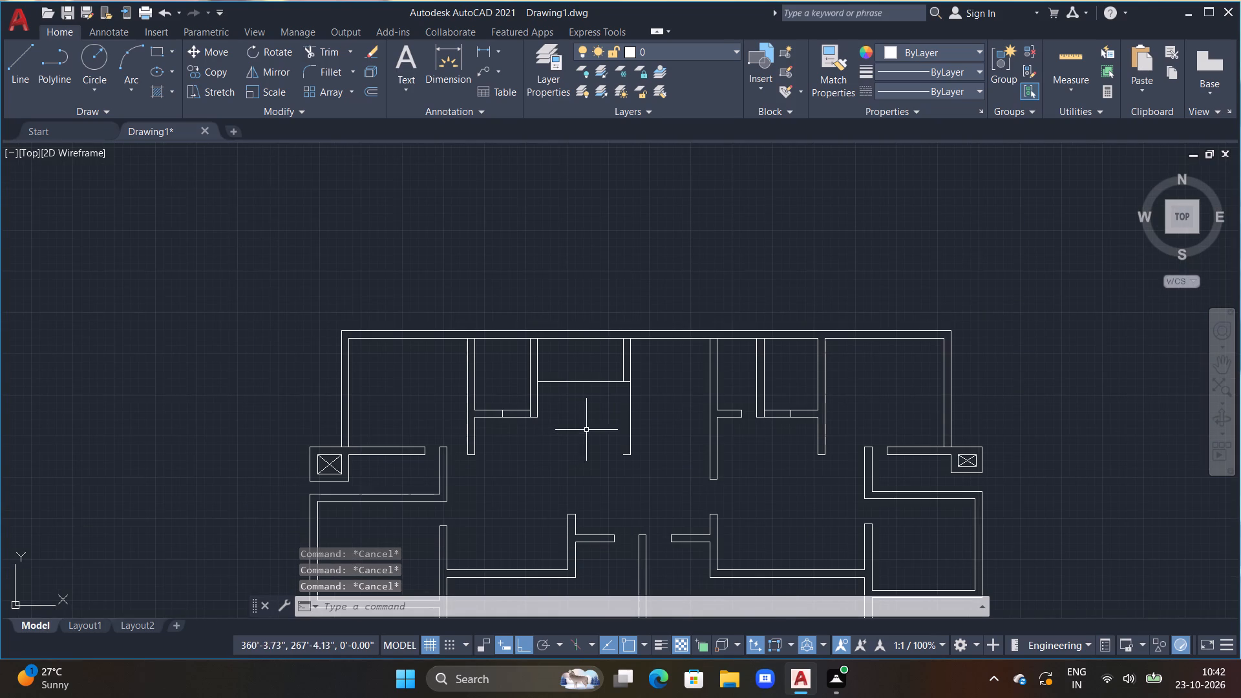
Offset the third partition's east face line 6' to the west.
scroll(589, 427, up, 1)
middle_drag(586, 429, 579, 434)
scroll(596, 424, up, 1)
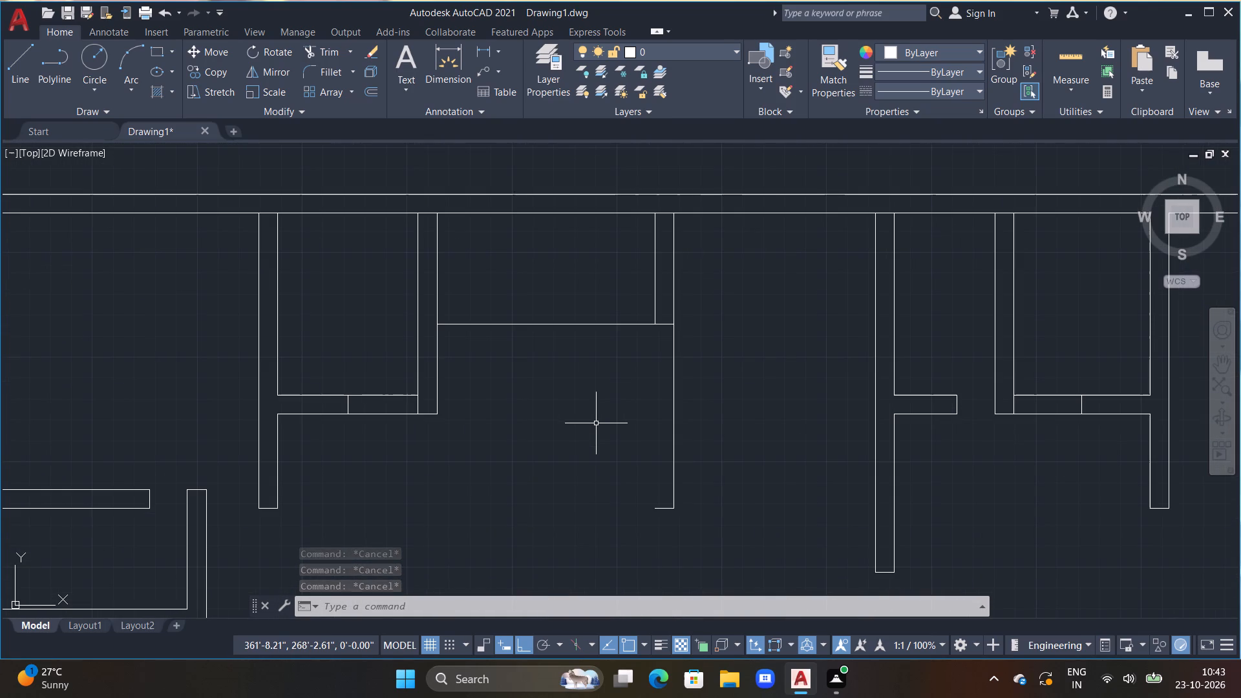
text(OFF)
key(space)
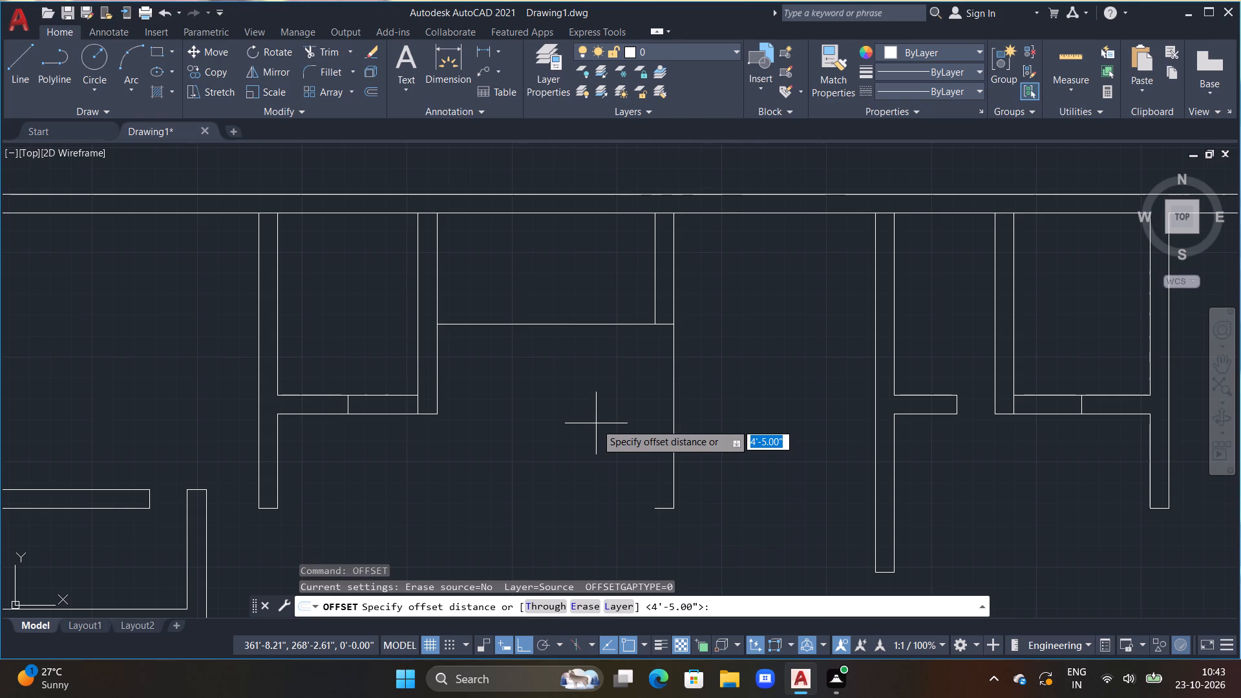
text(5')
key(Return)
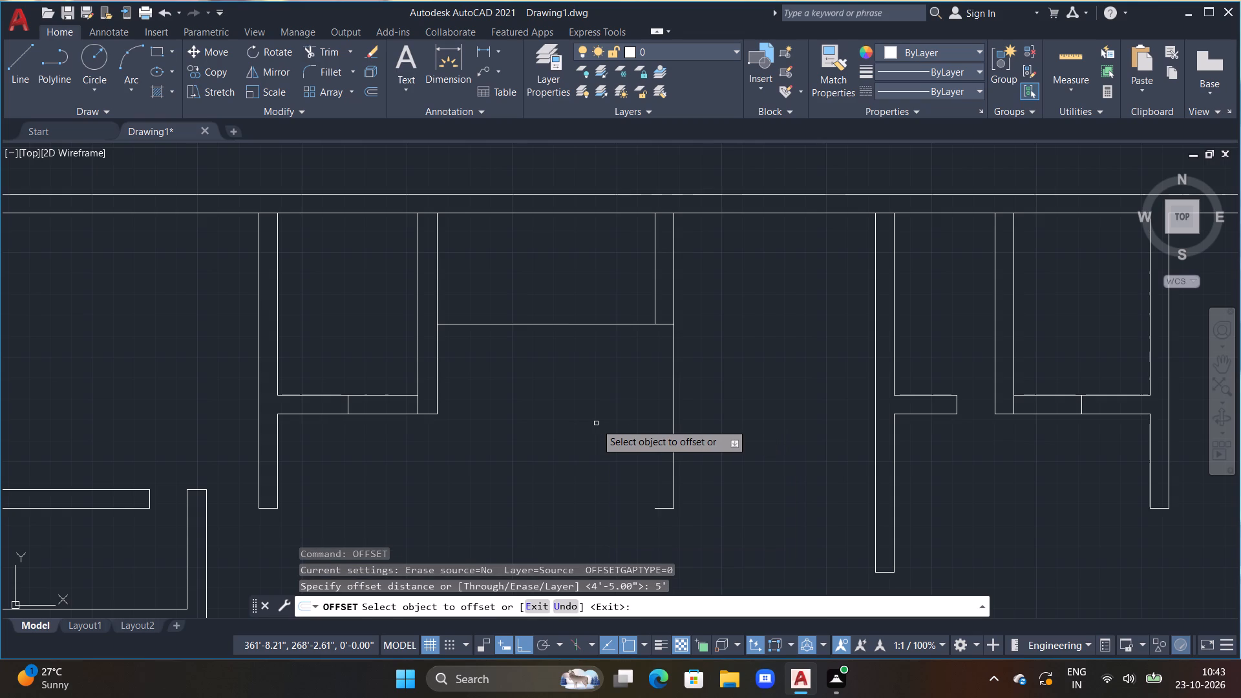
double_click(674, 408)
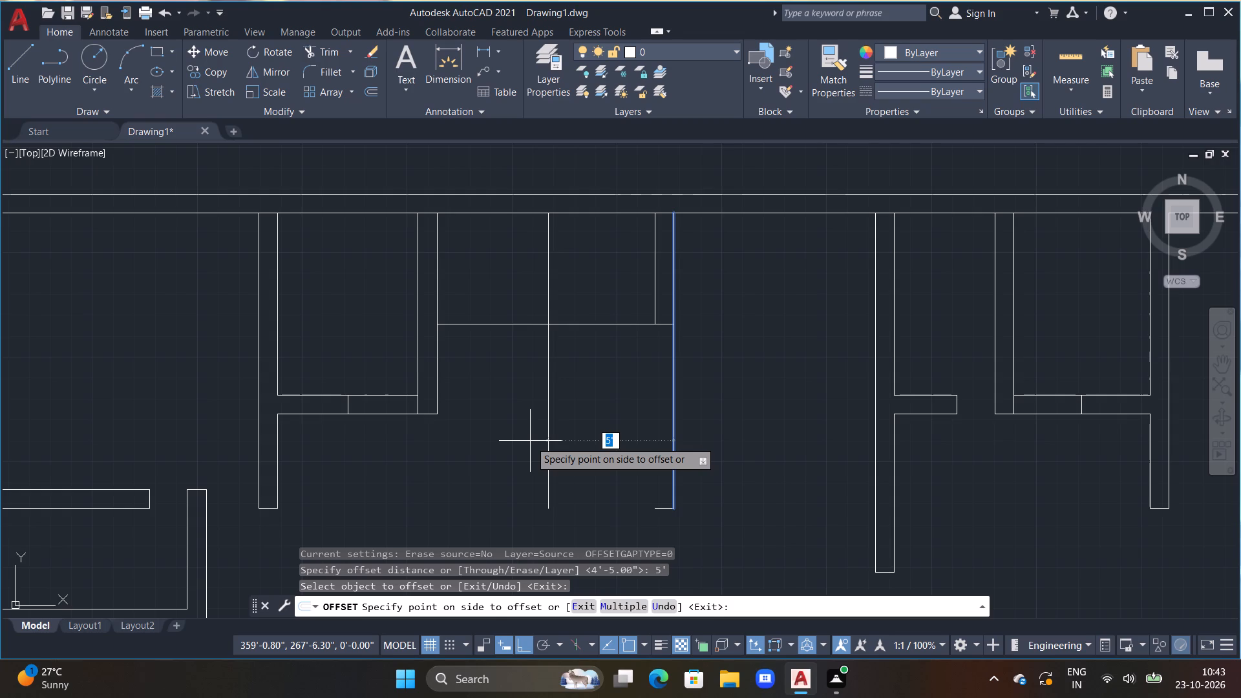
key(5)
key(BackSpace)
text(6')
key(Return)
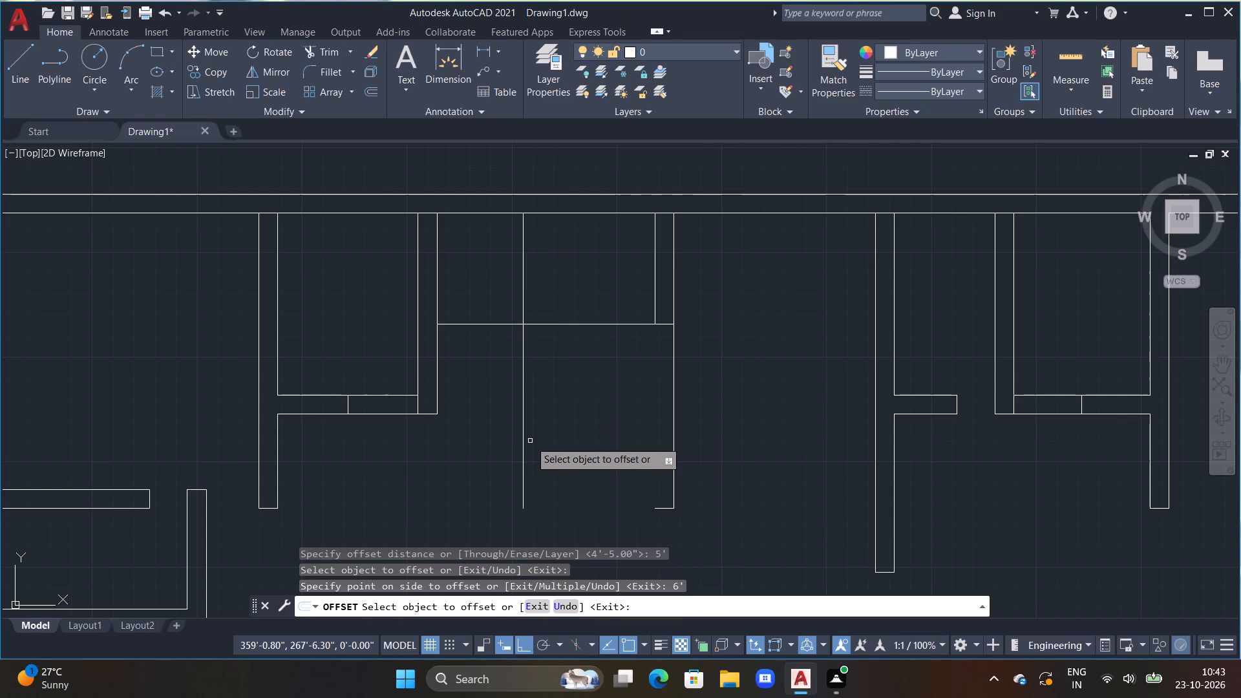
key(Escape)
middle_drag(539, 454, 527, 361)
key(Escape)
key(Escape)
key(Escape)
key(Escape)
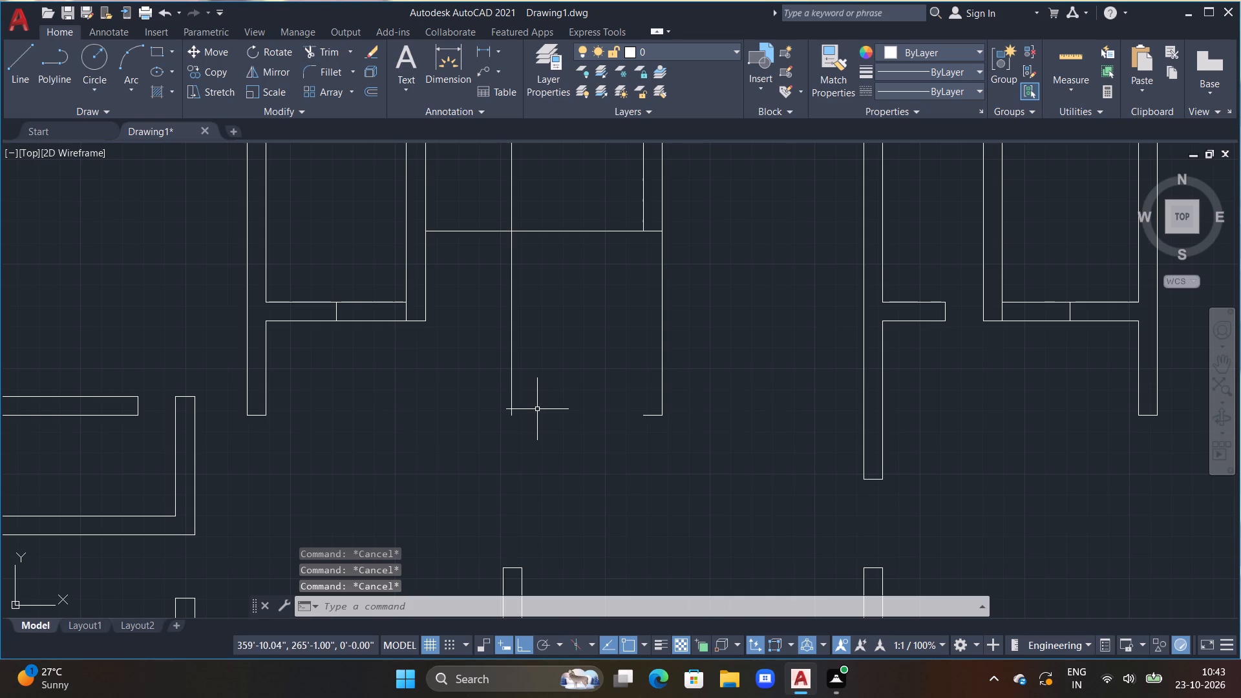
Extend the short line at the third partition's south end west to the offset vertical line.
key(e)
key(x)
key(space)
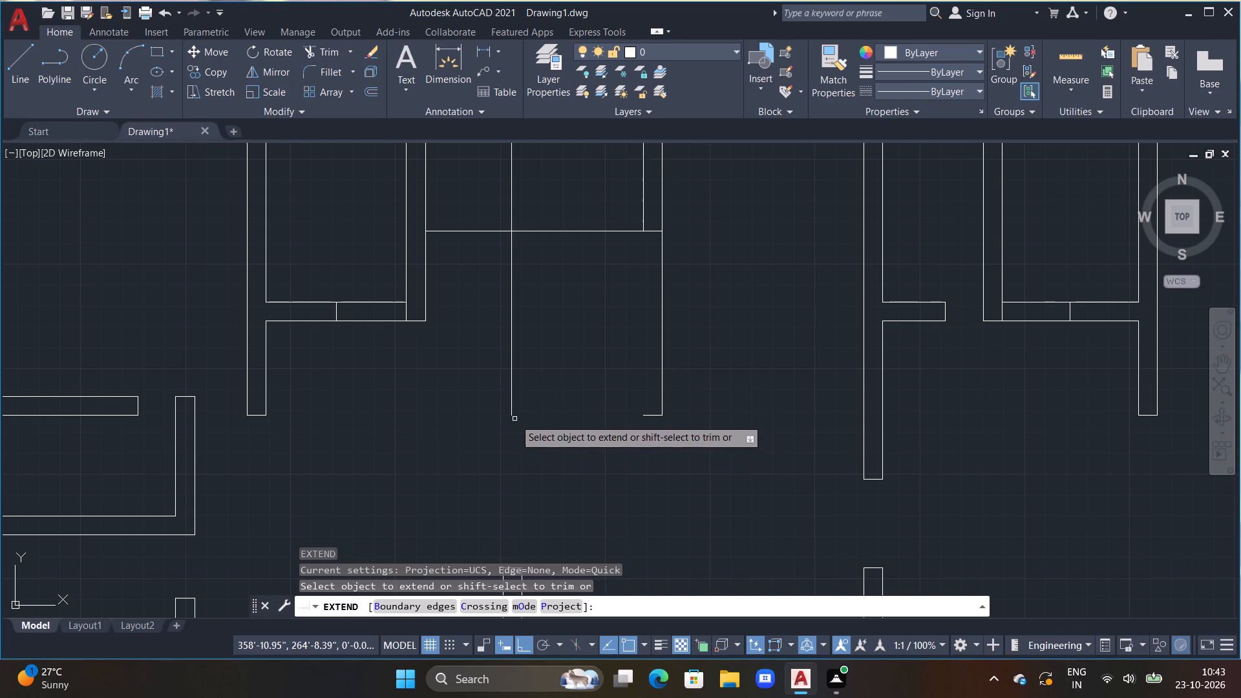
click(647, 417)
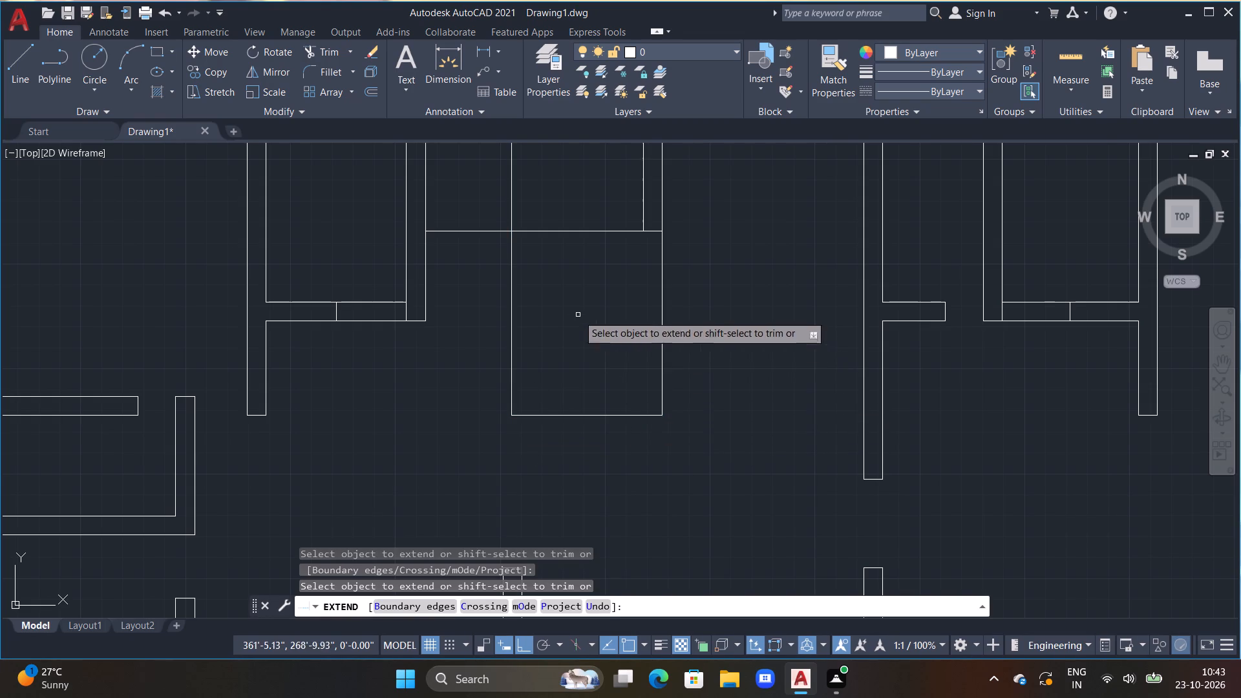
middle_drag(551, 282, 572, 364)
key(Escape)
key(Escape)
key(Escape)
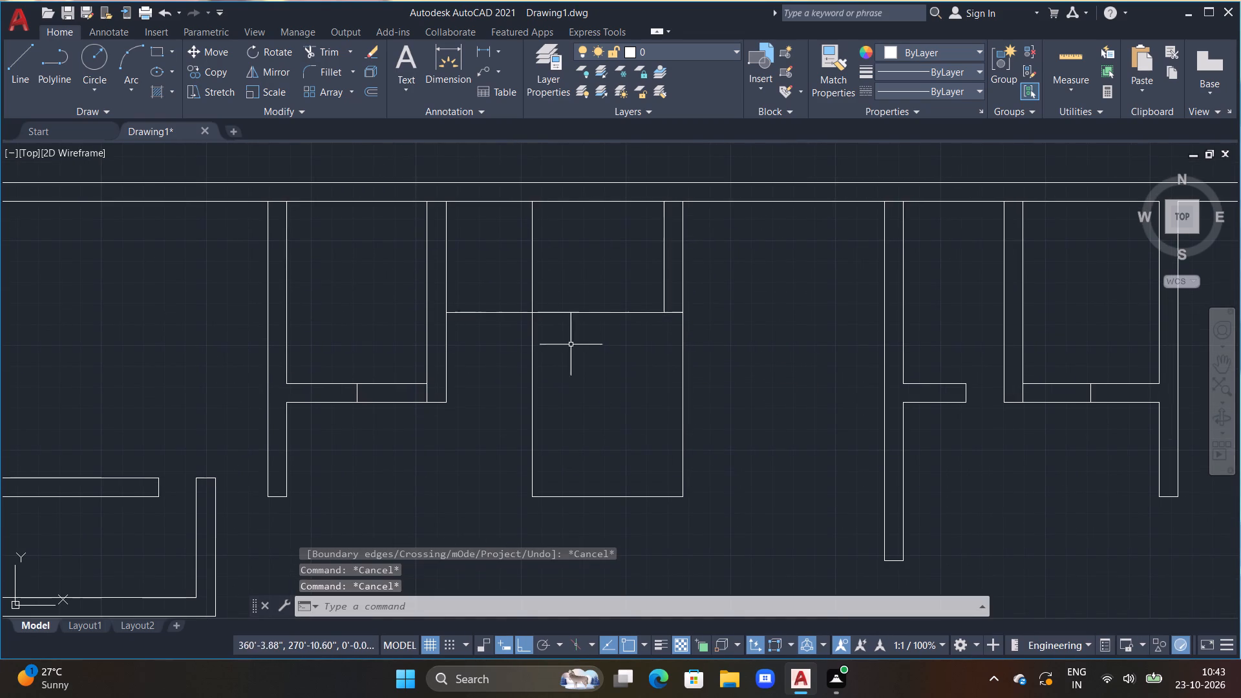
Trim the offset vertical line above the horizontal line, and the horizontal line's portion extending west past it to the second partition.
key(t)
key(r)
key(space)
drag(555, 258, 522, 275)
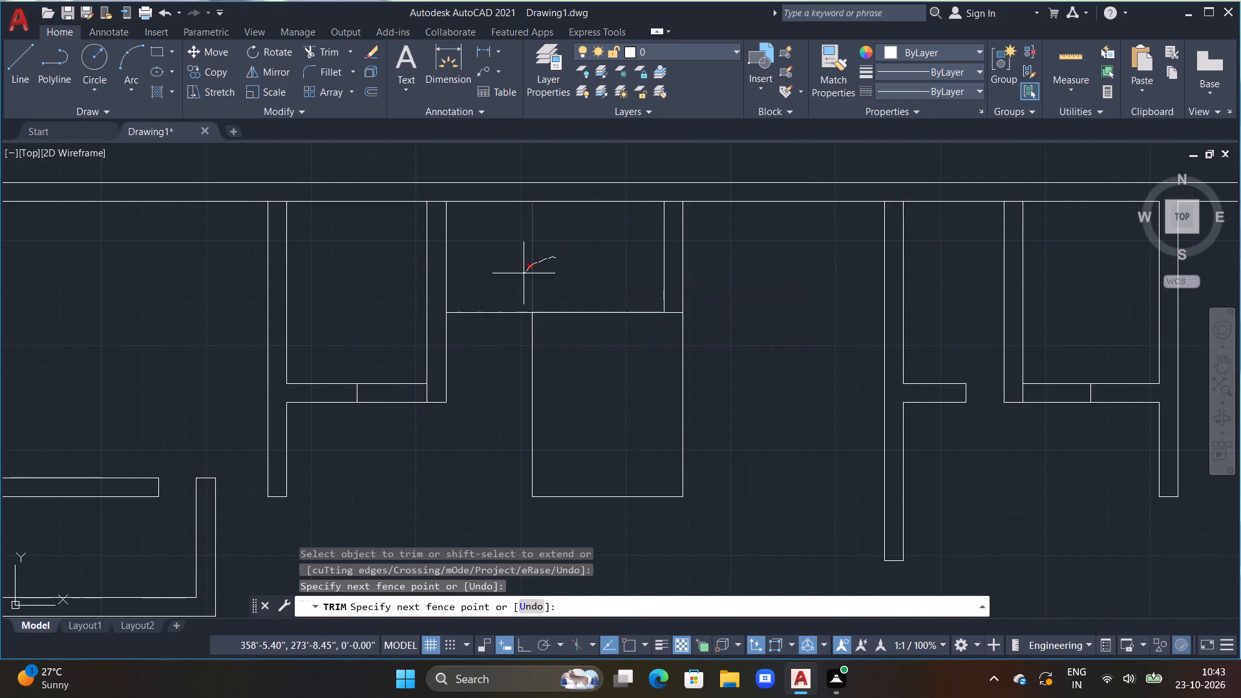
drag(522, 275, 498, 344)
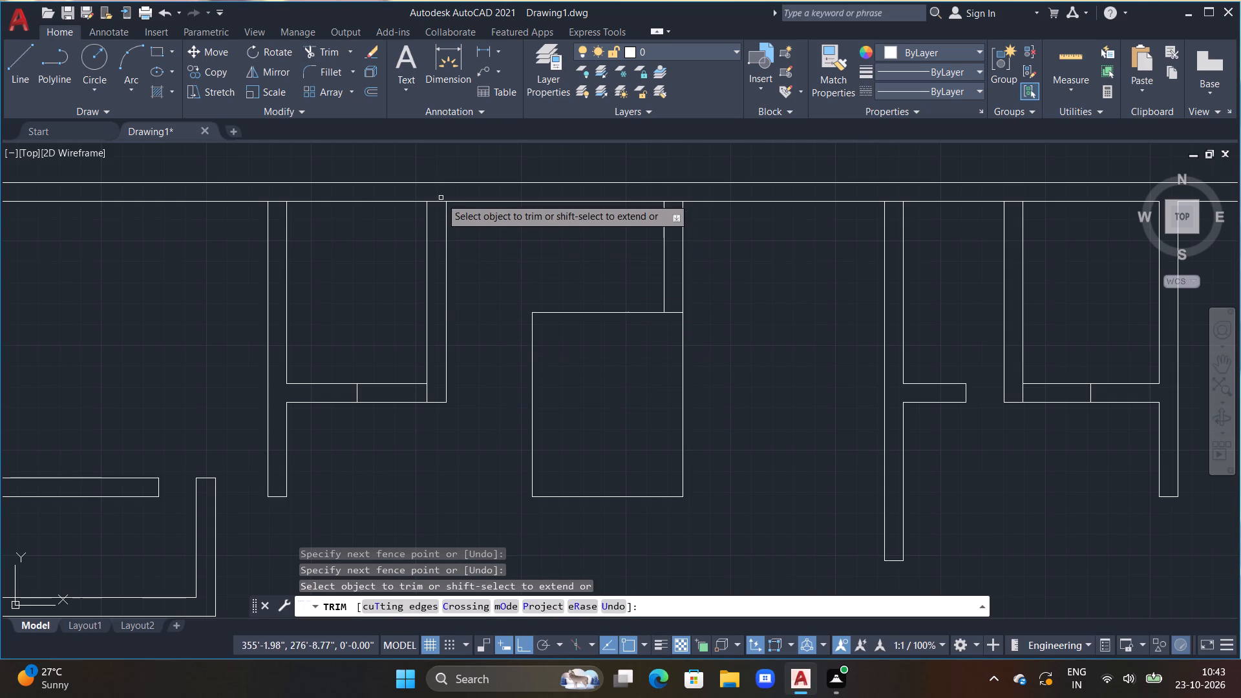
Trim the north wall's inner face line between the two faces of each northern partition to open the wall junctions.
double_click(438, 202)
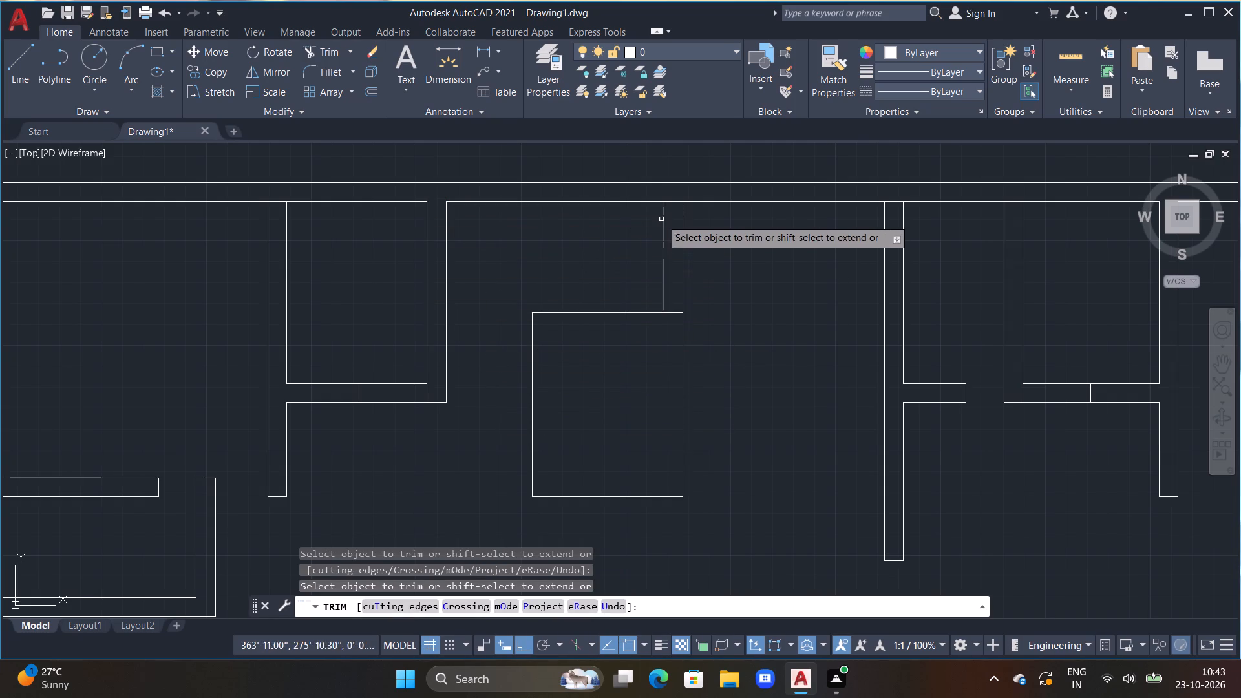
click(672, 204)
click(674, 199)
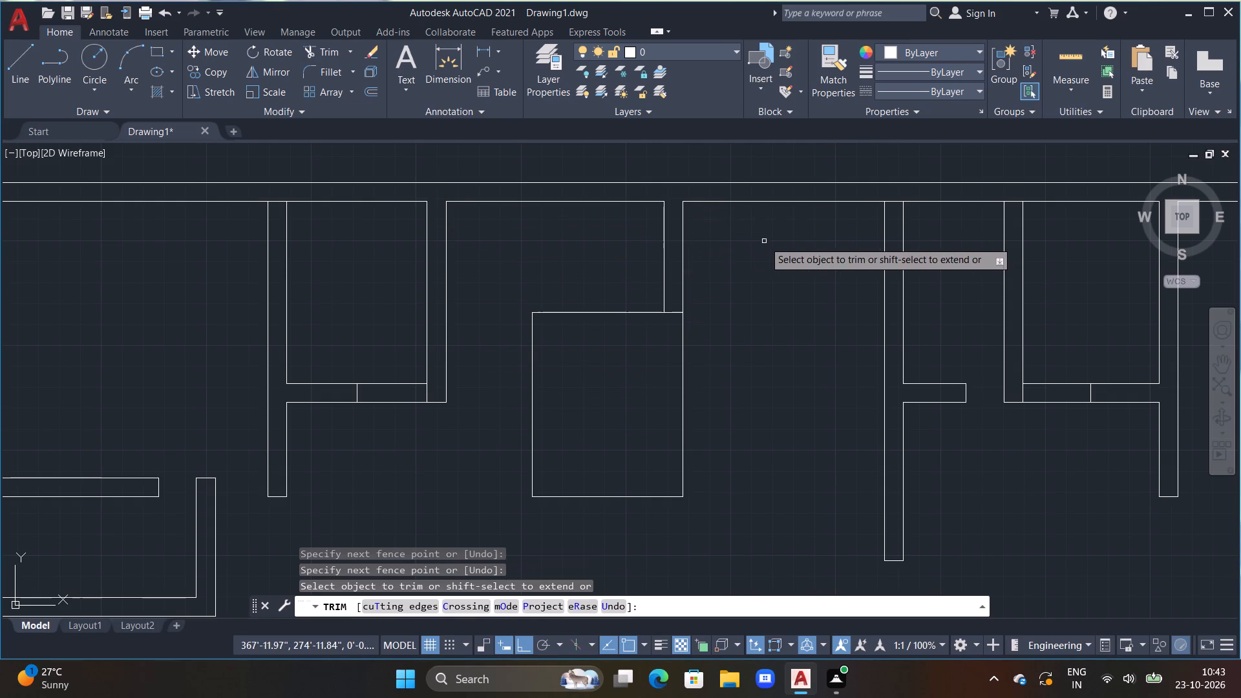
middle_drag(760, 243, 566, 308)
click(697, 268)
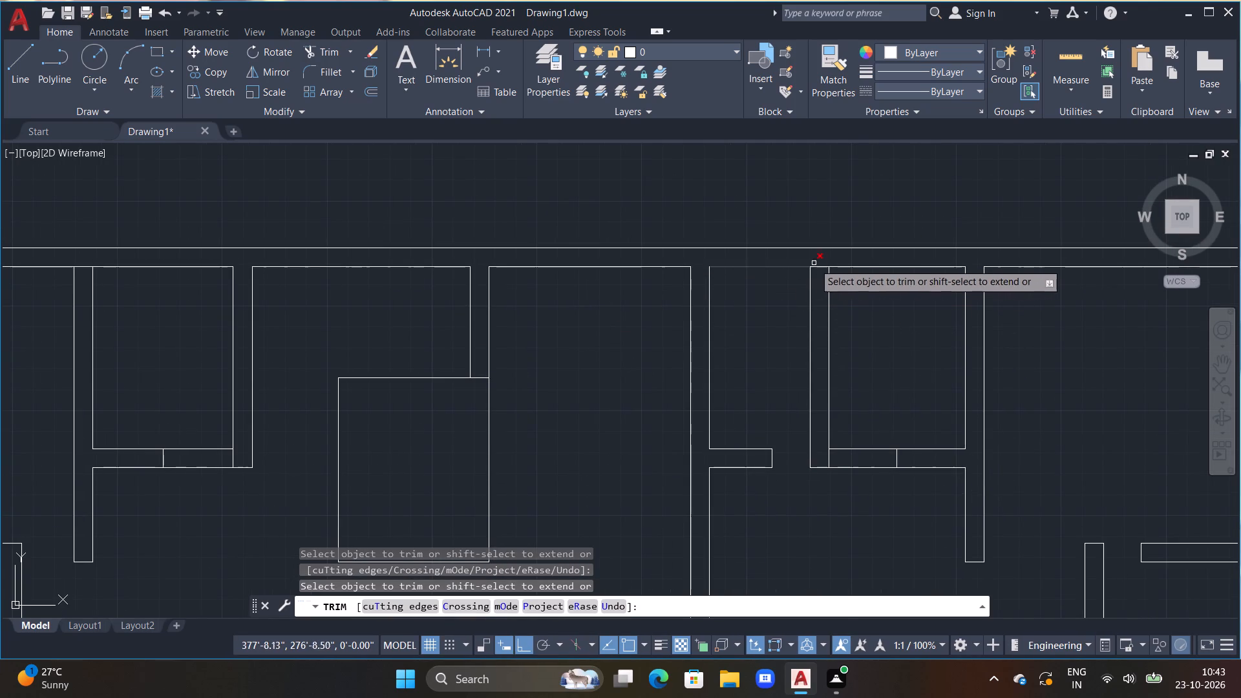
double_click(818, 266)
scroll(721, 302, down, 1)
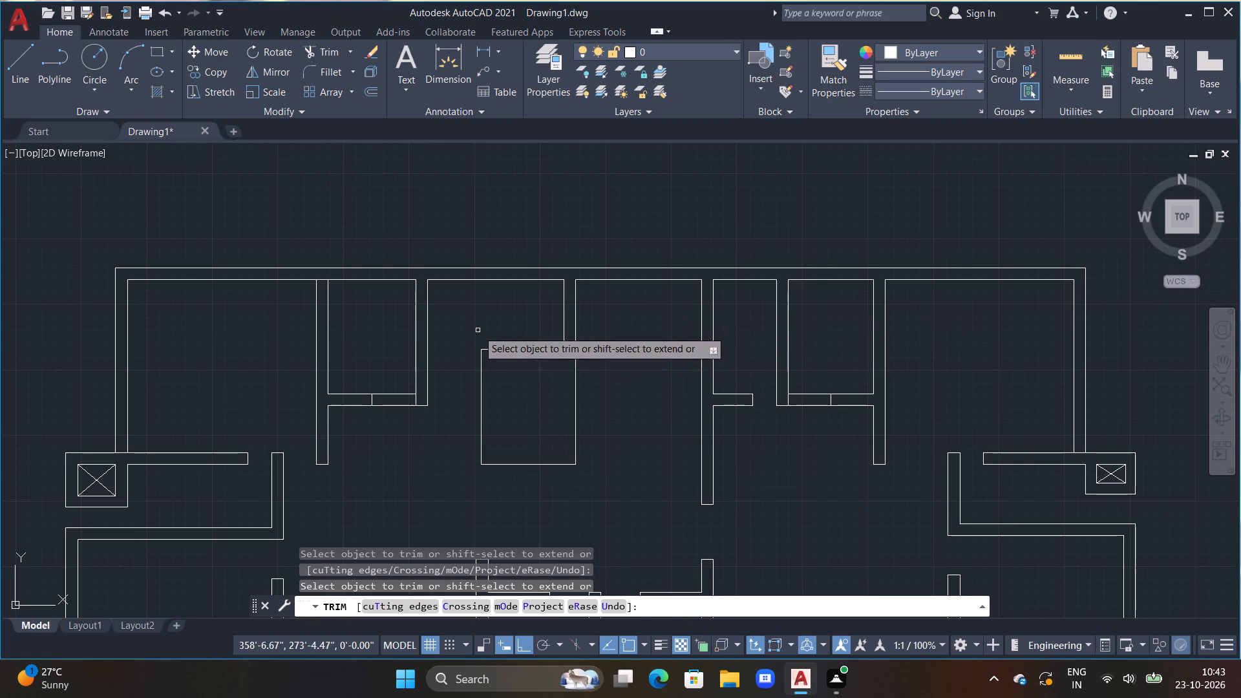
middle_drag(485, 326, 680, 308)
middle_drag(535, 294, 553, 301)
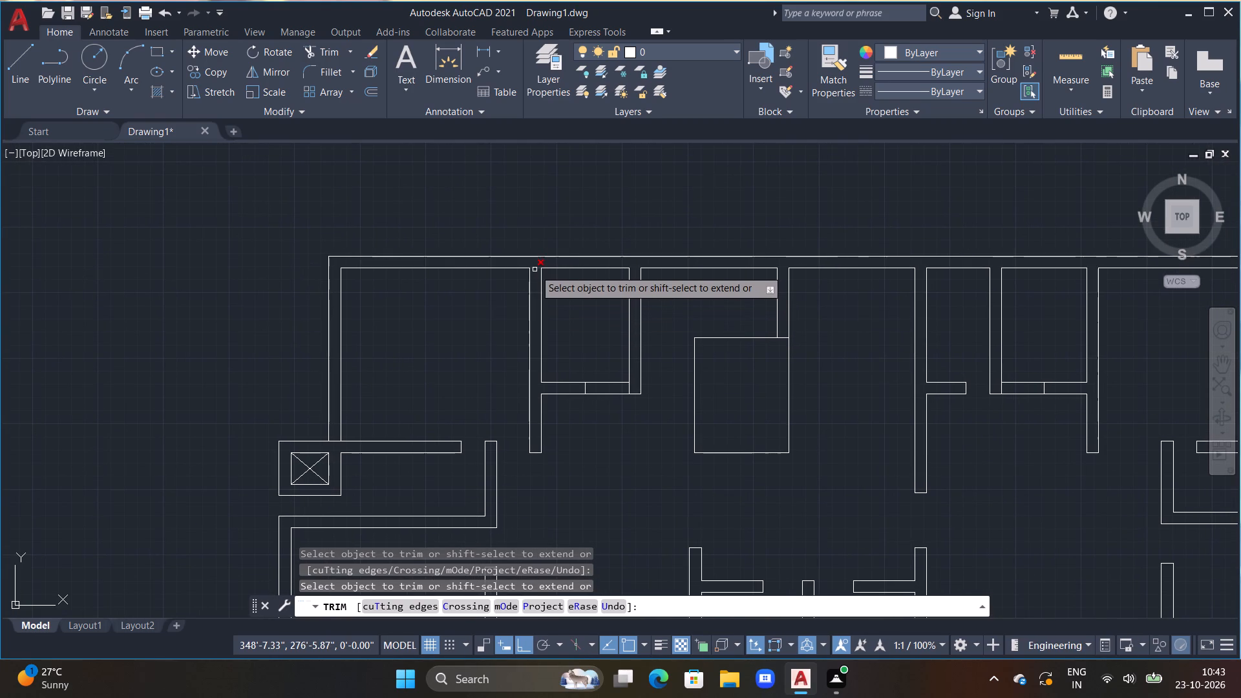
double_click(535, 270)
scroll(572, 359, down, 2)
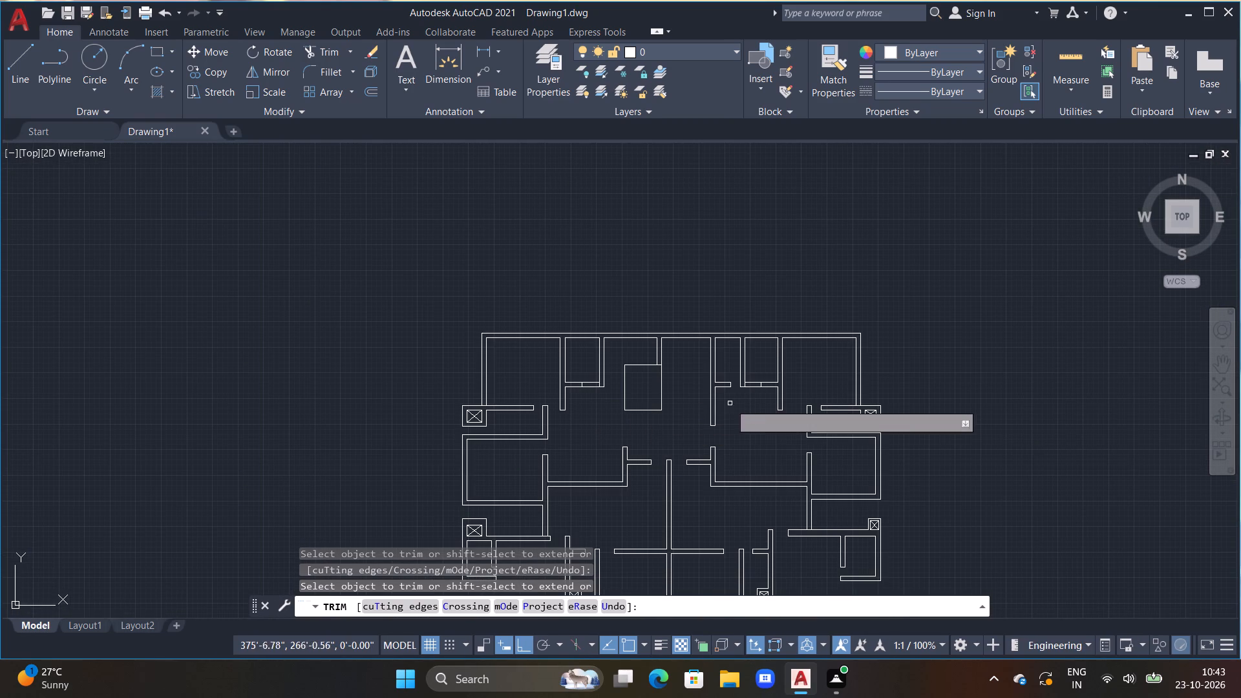
scroll(688, 367, up, 1)
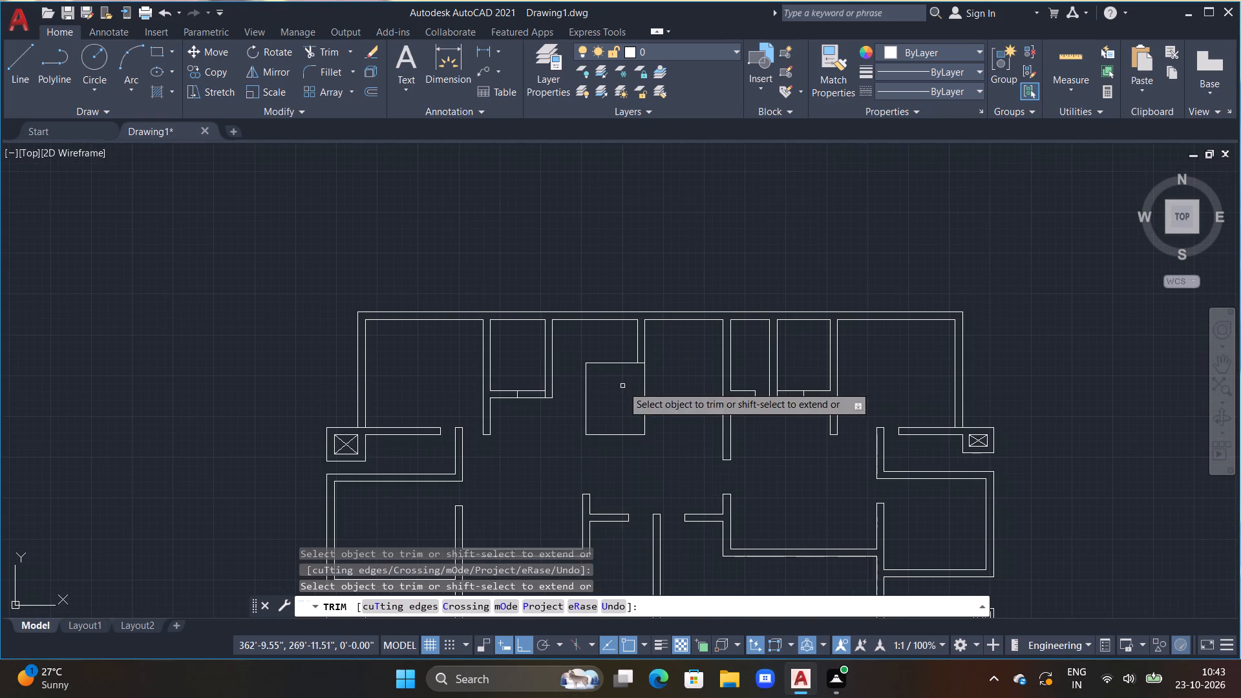
key(Escape)
key(Escape)
key(Escape)
key(Escape)
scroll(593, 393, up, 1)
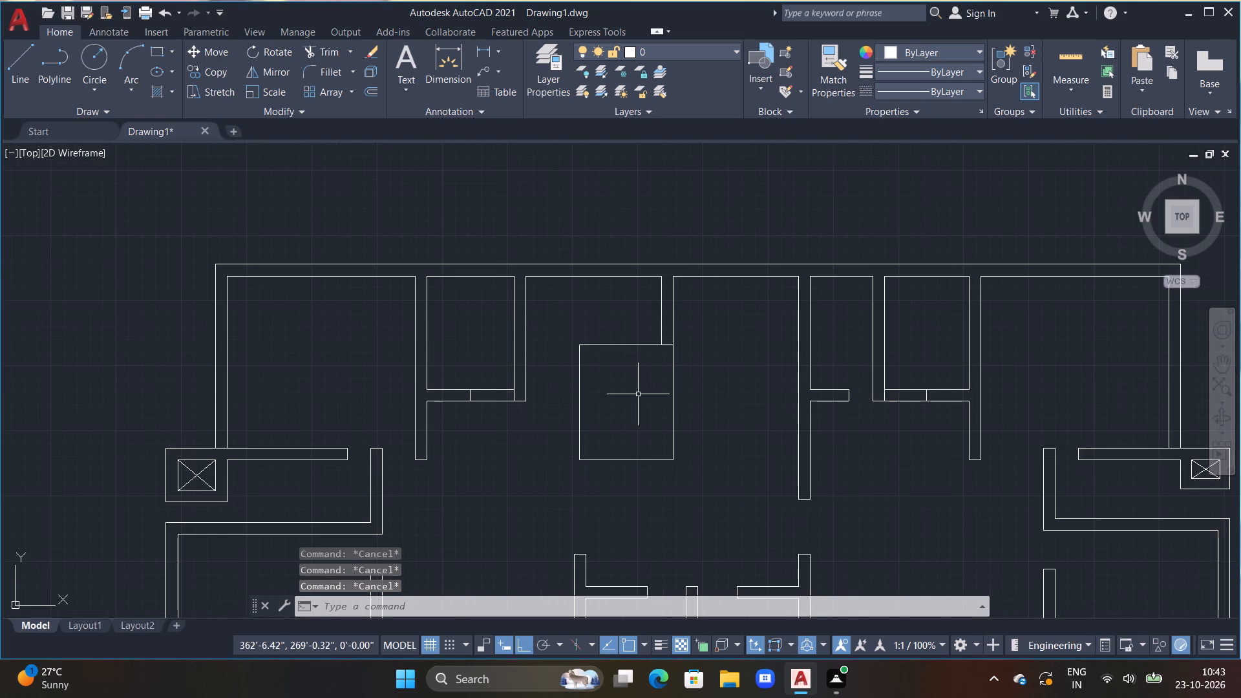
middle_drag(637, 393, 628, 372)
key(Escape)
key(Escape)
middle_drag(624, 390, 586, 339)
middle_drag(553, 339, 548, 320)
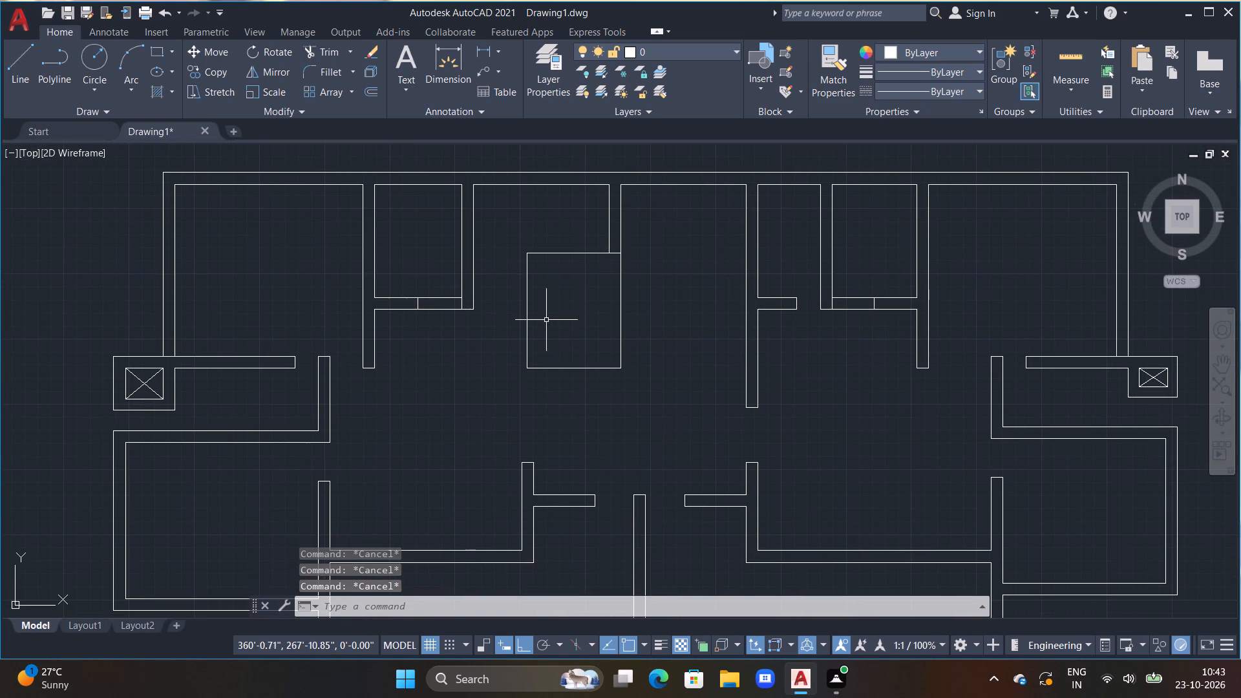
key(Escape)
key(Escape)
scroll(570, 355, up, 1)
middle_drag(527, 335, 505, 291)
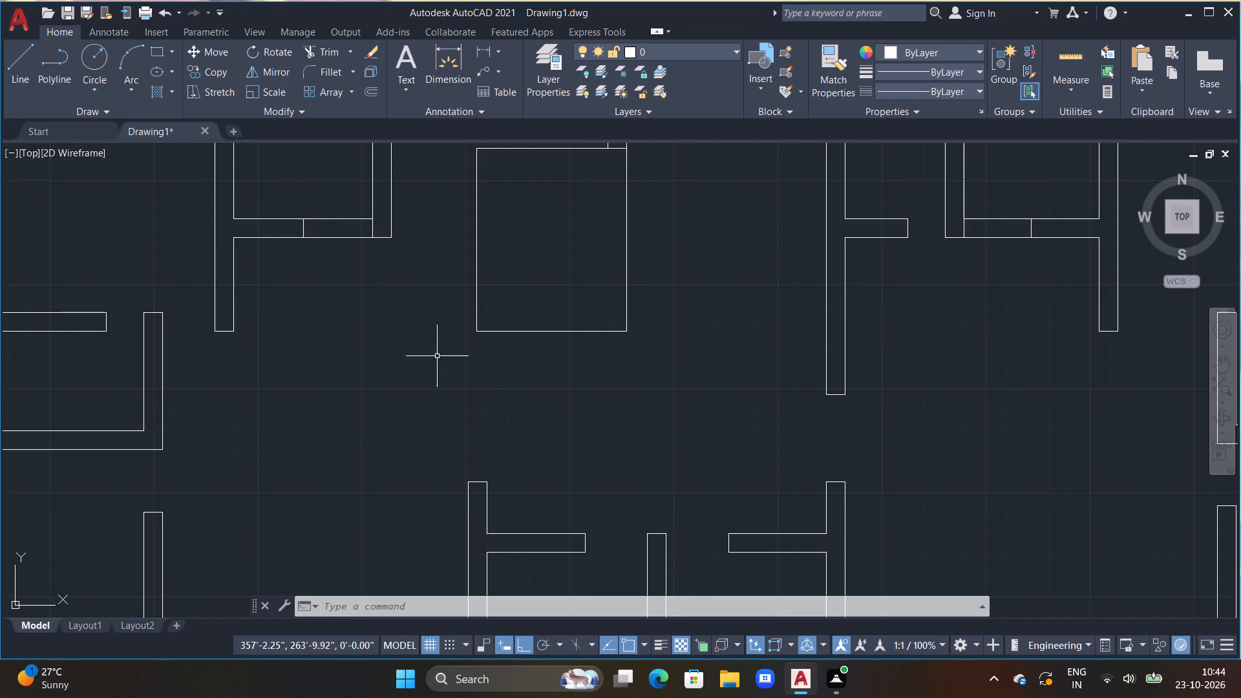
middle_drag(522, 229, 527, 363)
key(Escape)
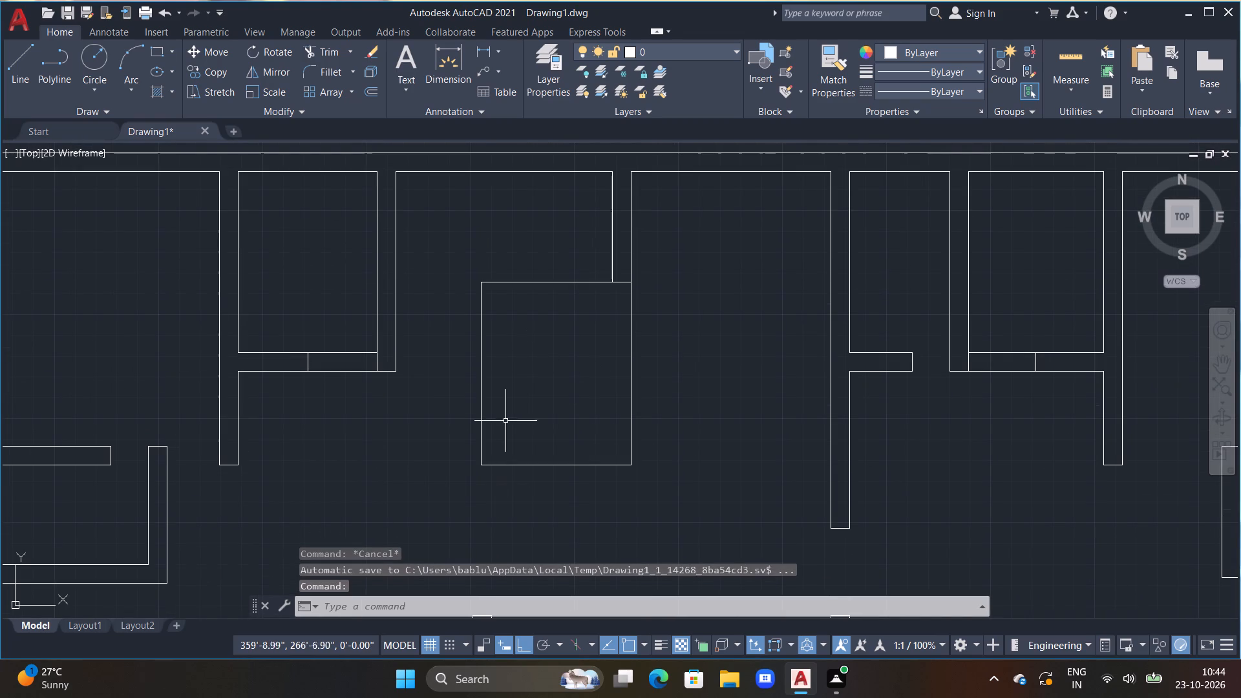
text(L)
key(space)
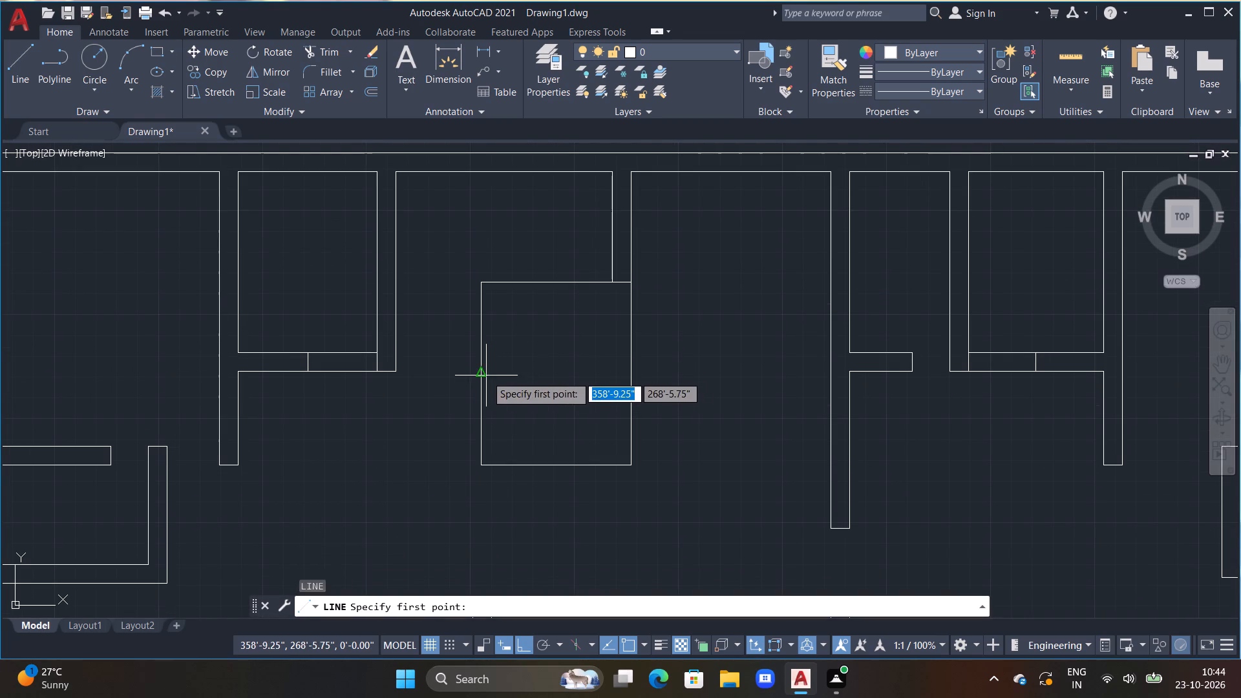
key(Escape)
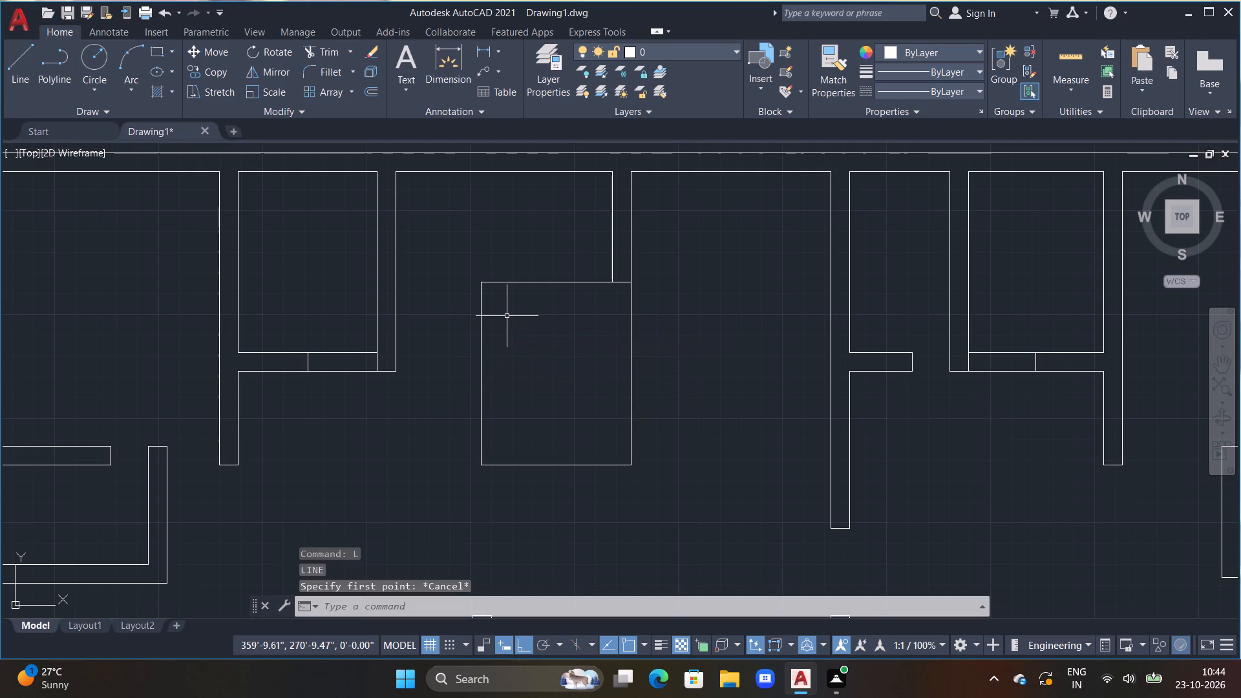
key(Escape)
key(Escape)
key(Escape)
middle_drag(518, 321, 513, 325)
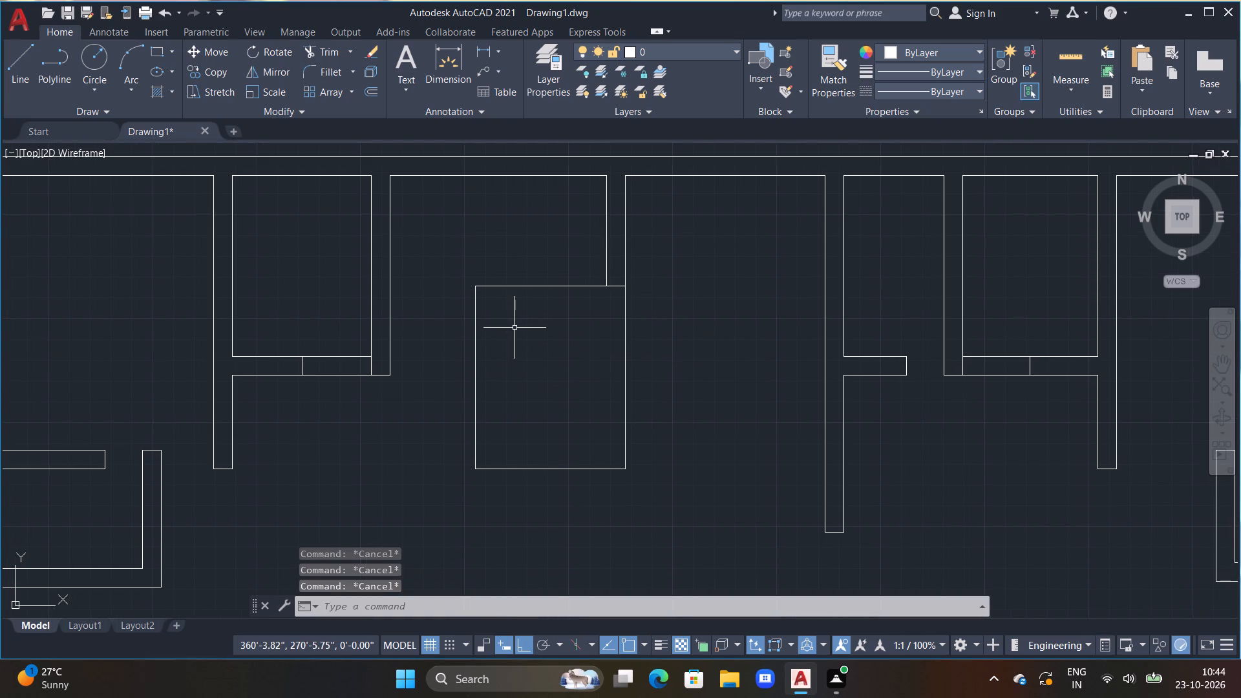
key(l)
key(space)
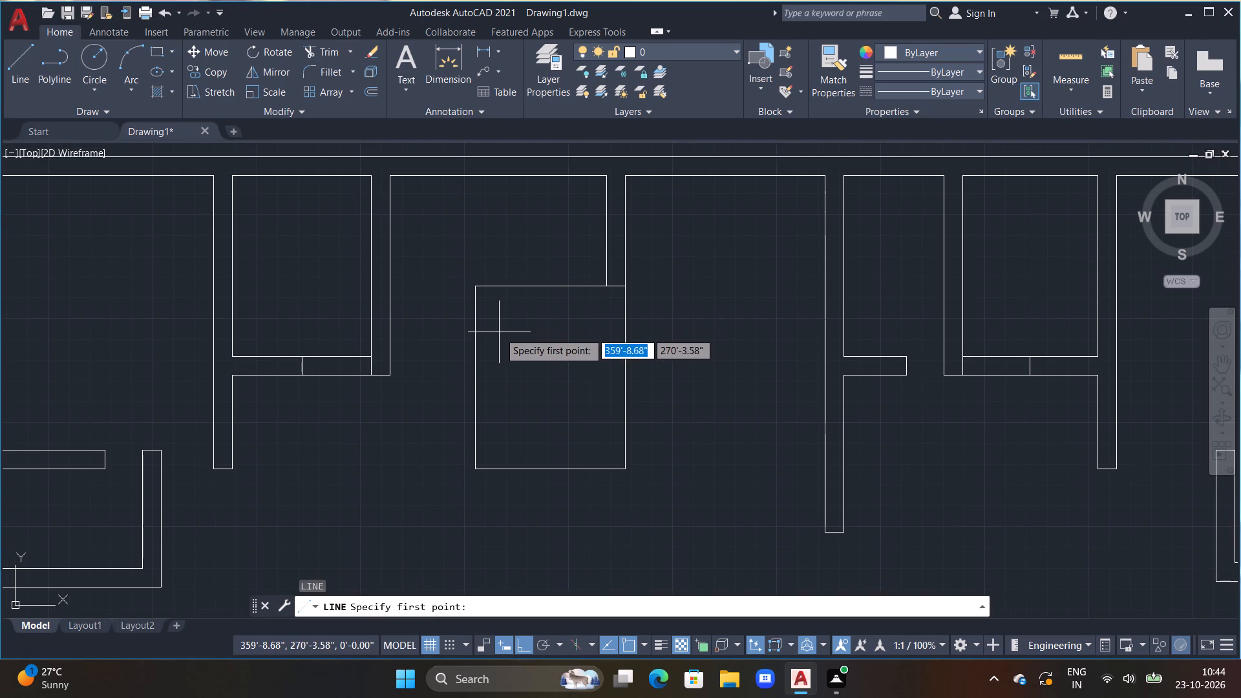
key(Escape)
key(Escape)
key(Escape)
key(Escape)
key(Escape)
Draw a rectangle about 4'-5" by 5'-4" inside the new enclosure at the third partition's south end.
text(REC)
key(space)
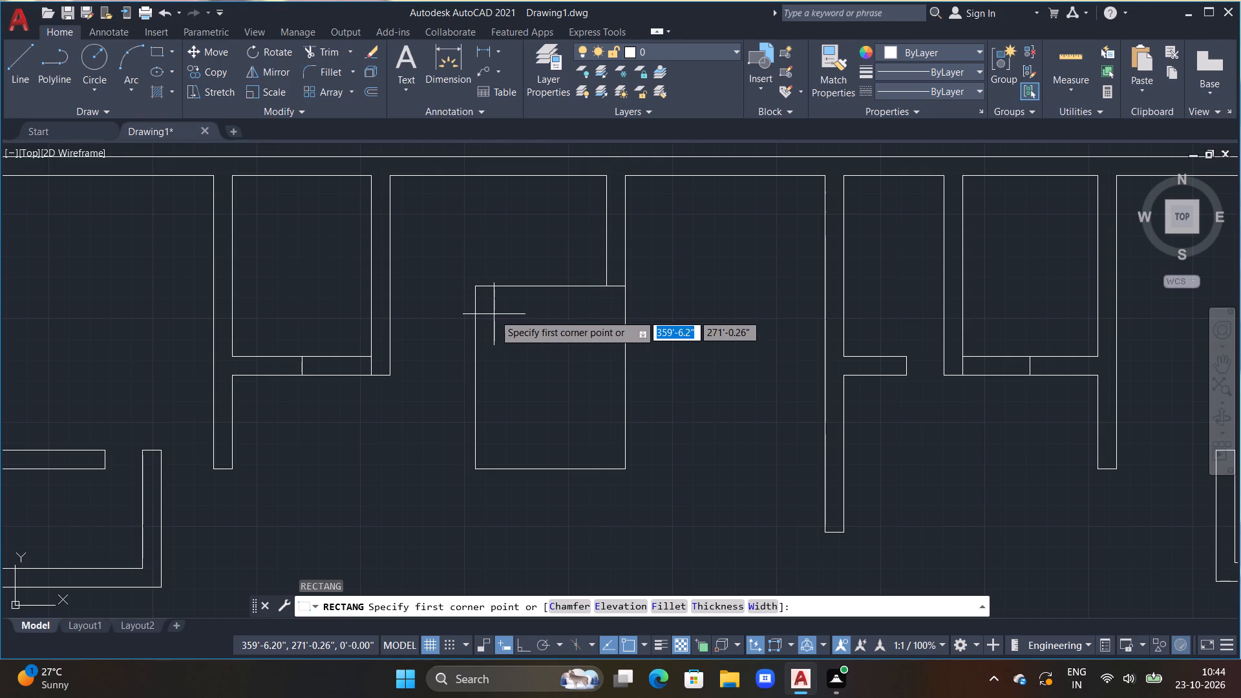
click(494, 314)
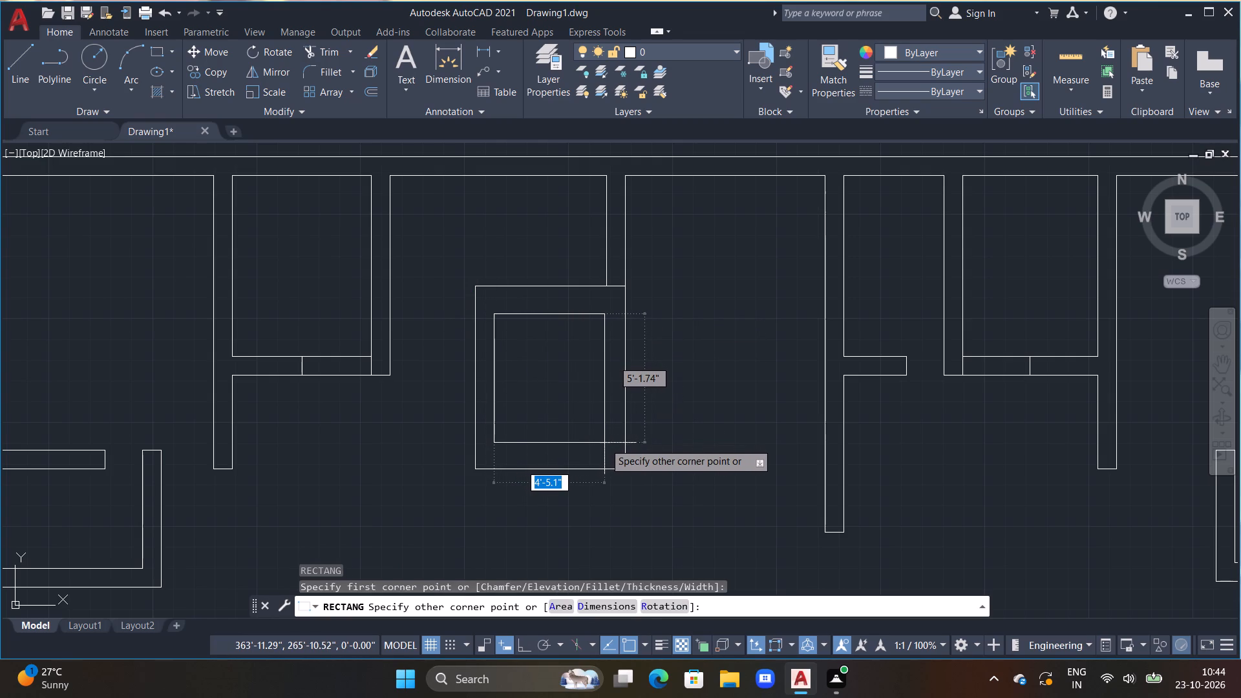
click(605, 447)
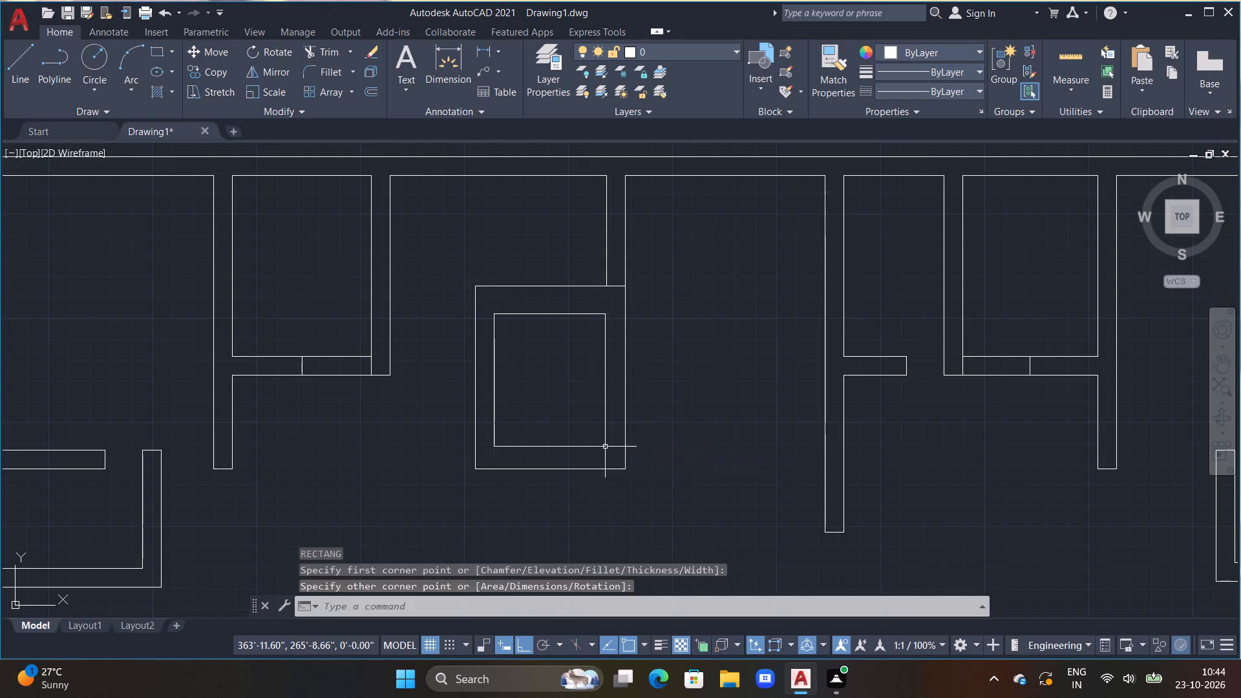
key(Escape)
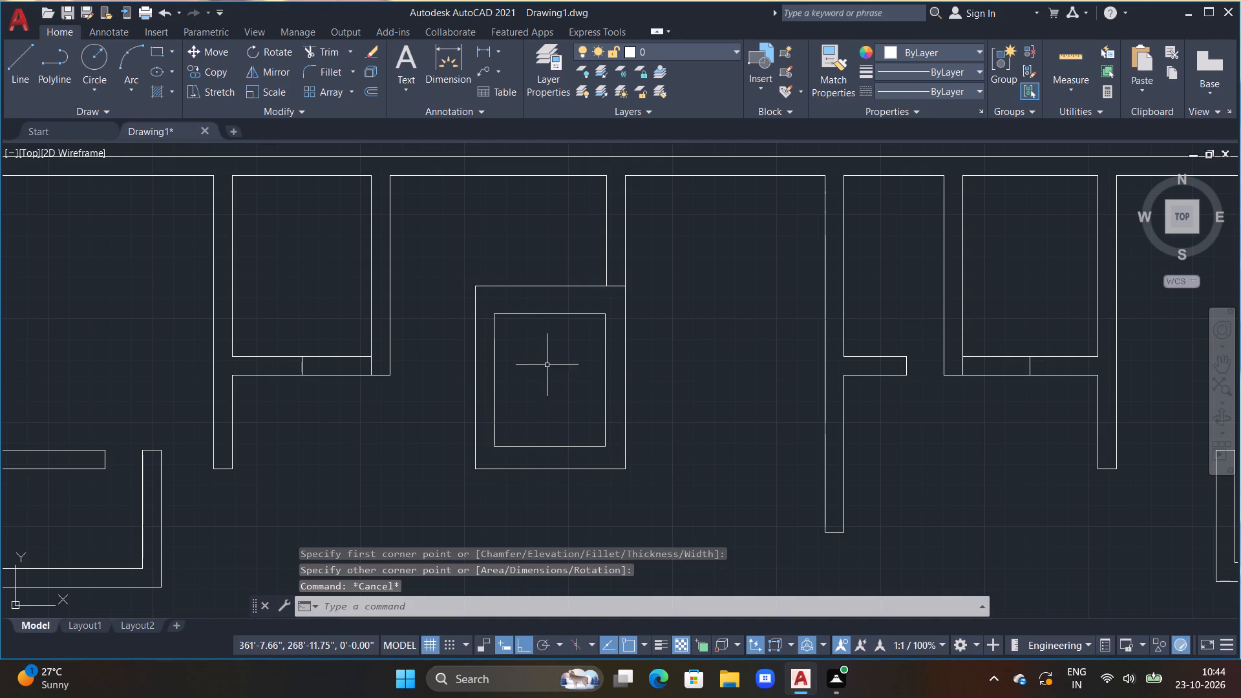
middle_click(533, 348)
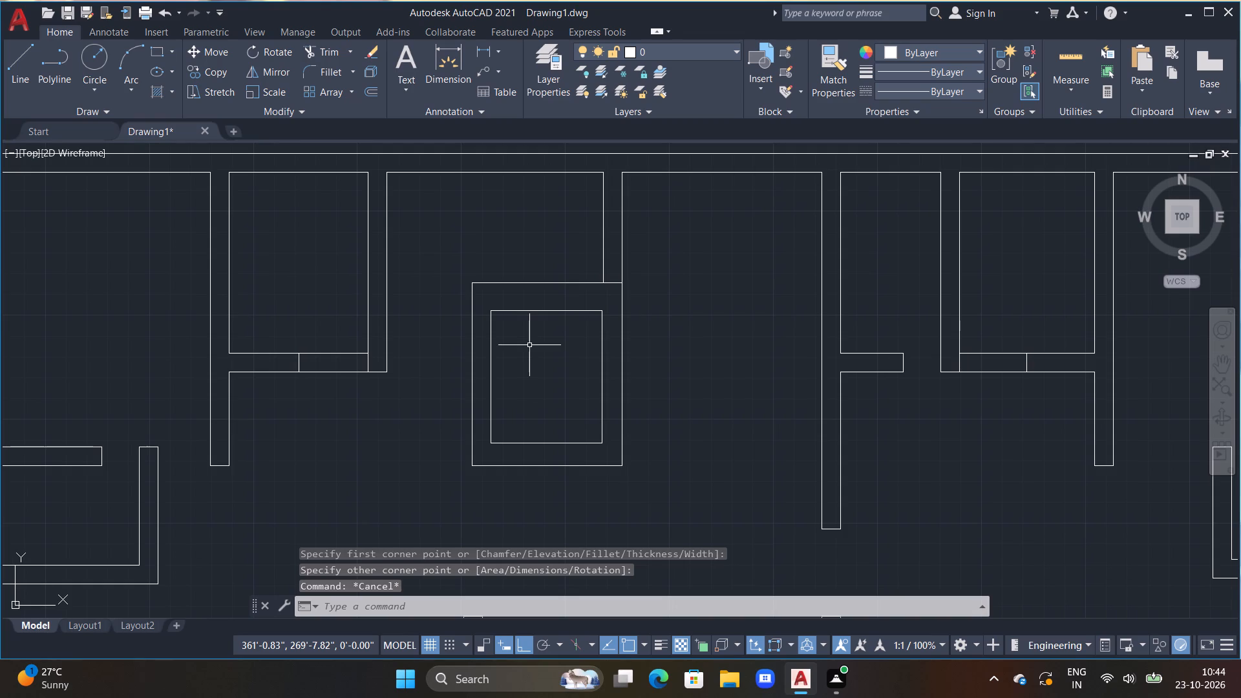
key(Escape)
key(Escape)
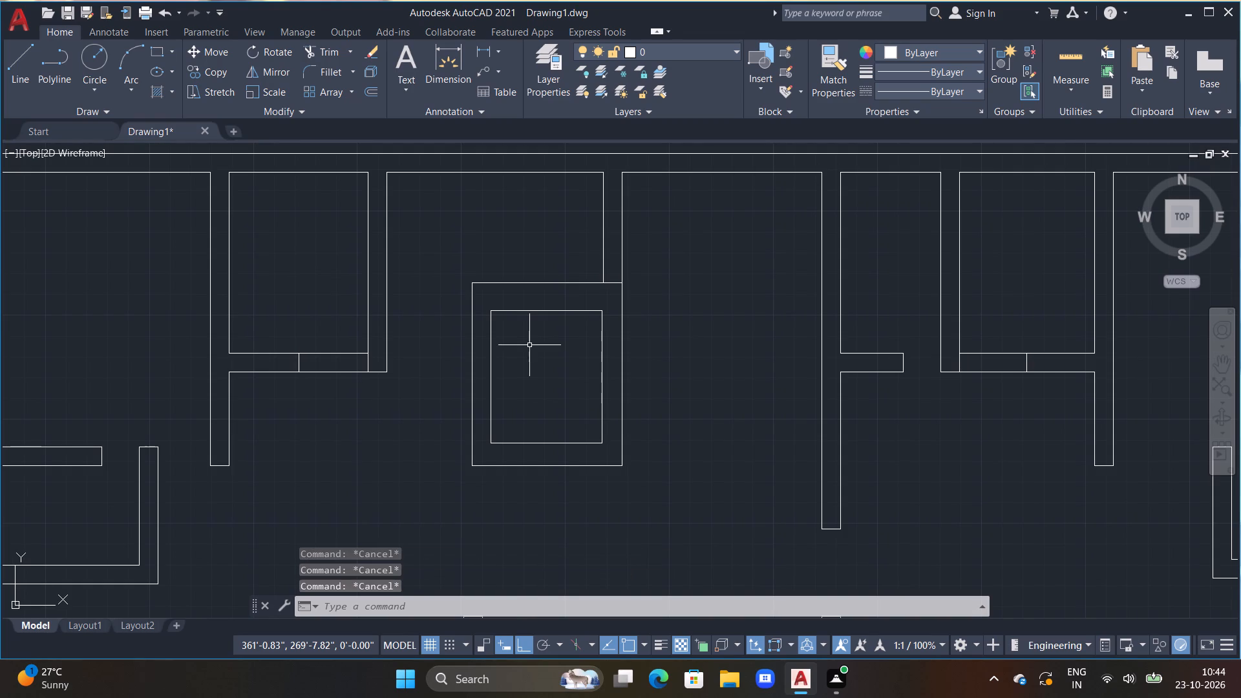
key(Escape)
key(Escape)
Set the current colour to 242,103,34 and draw a rectangle about 3'-4" by 4'-2" inside the enclosure's inner rectangle.
click(981, 52)
double_click(920, 133)
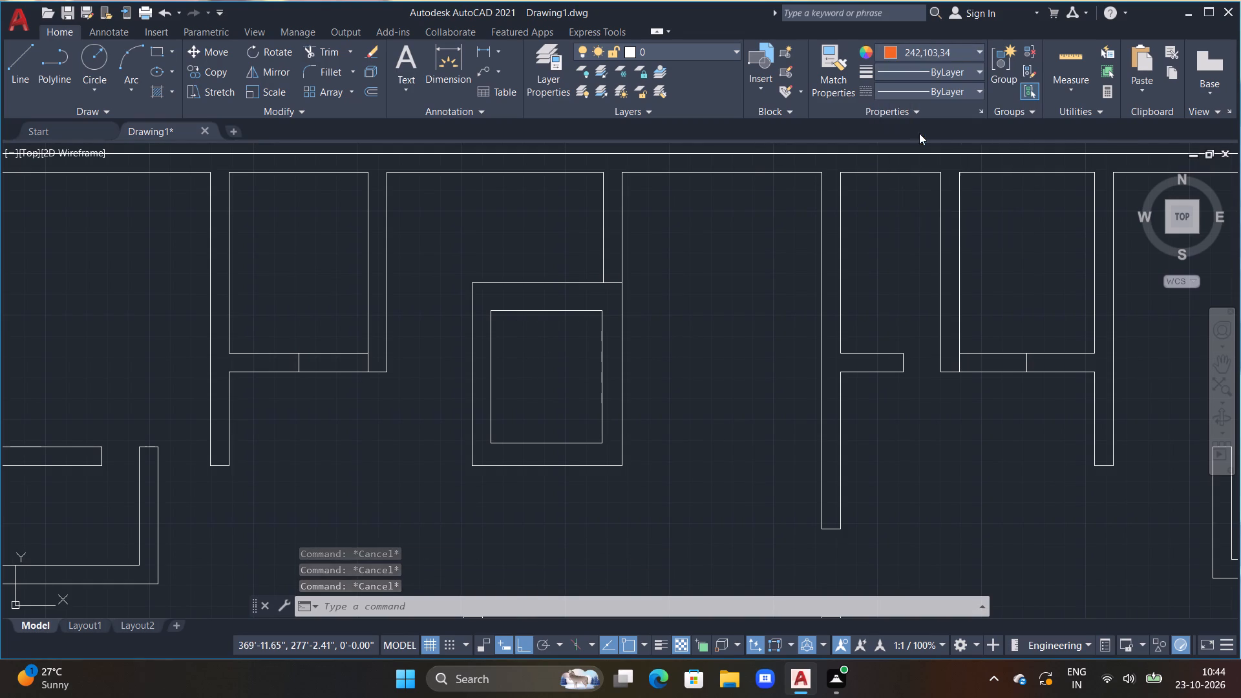
text(REC)
key(space)
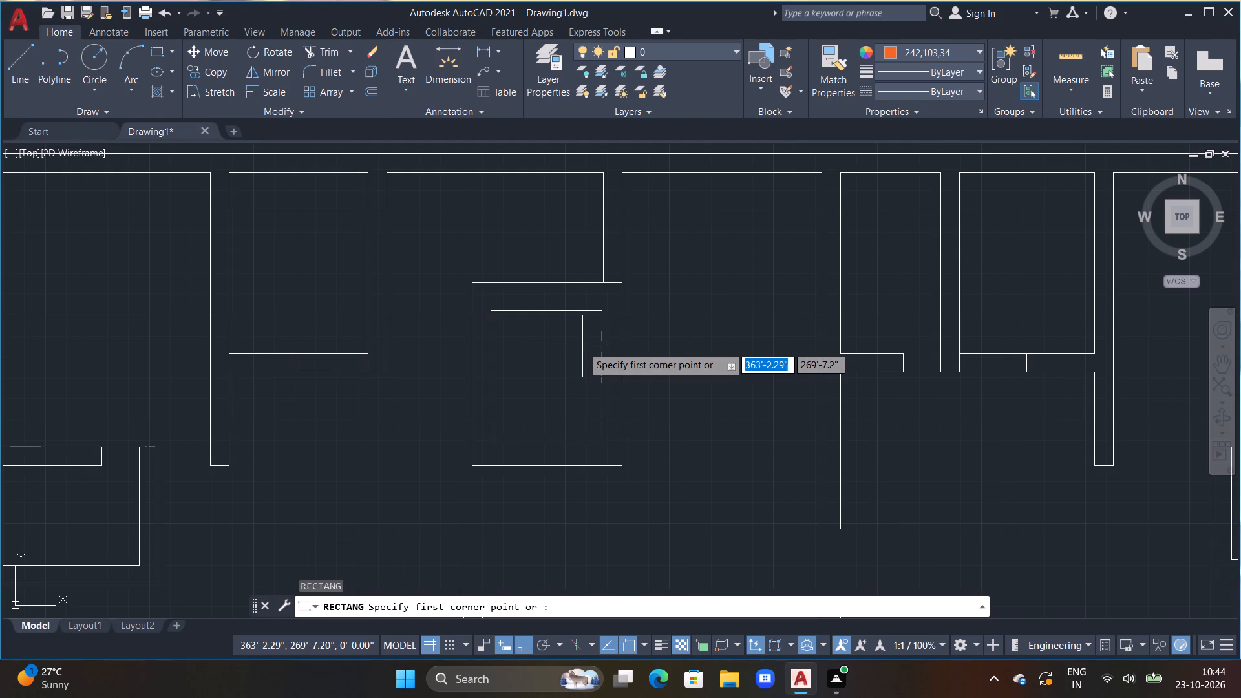
click(505, 326)
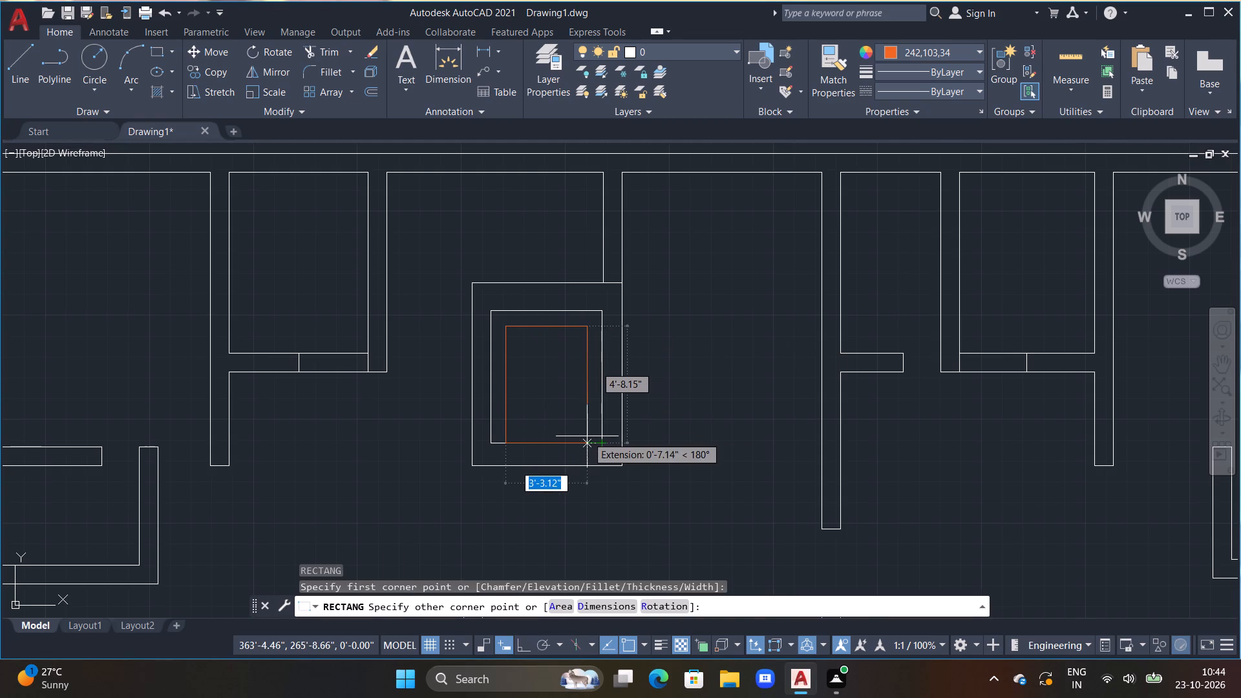
double_click(589, 431)
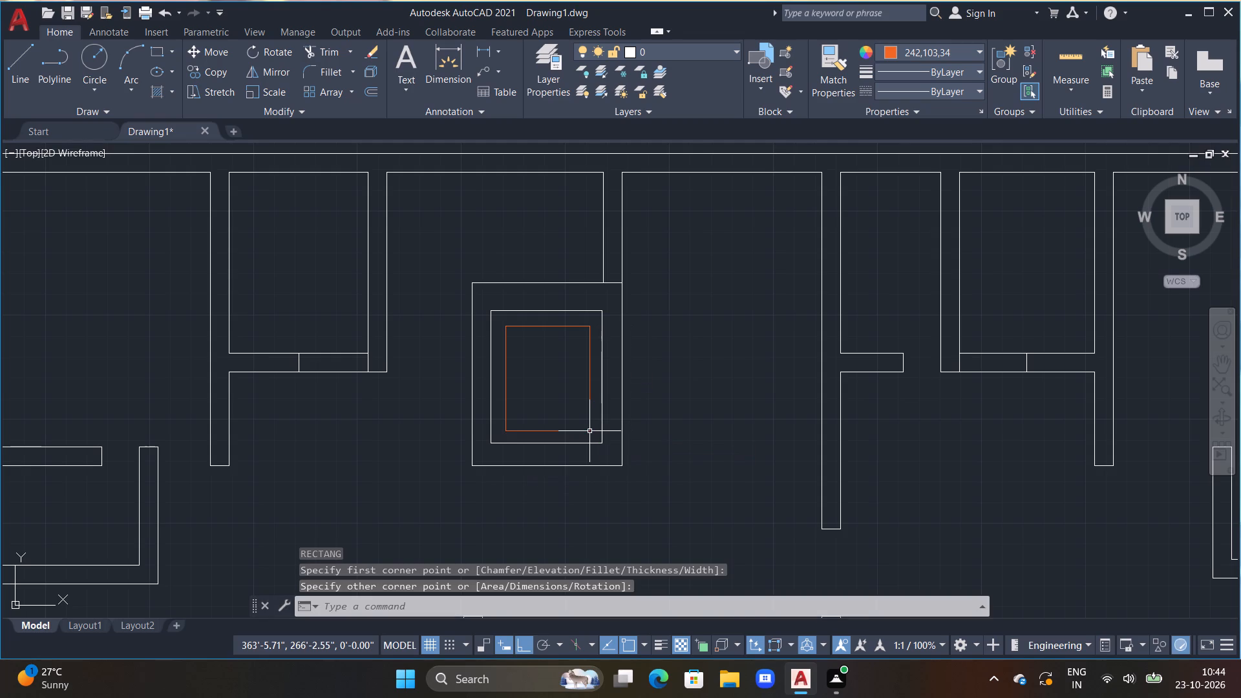
key(Escape)
key(Escape)
key(Escape)
key(Escape)
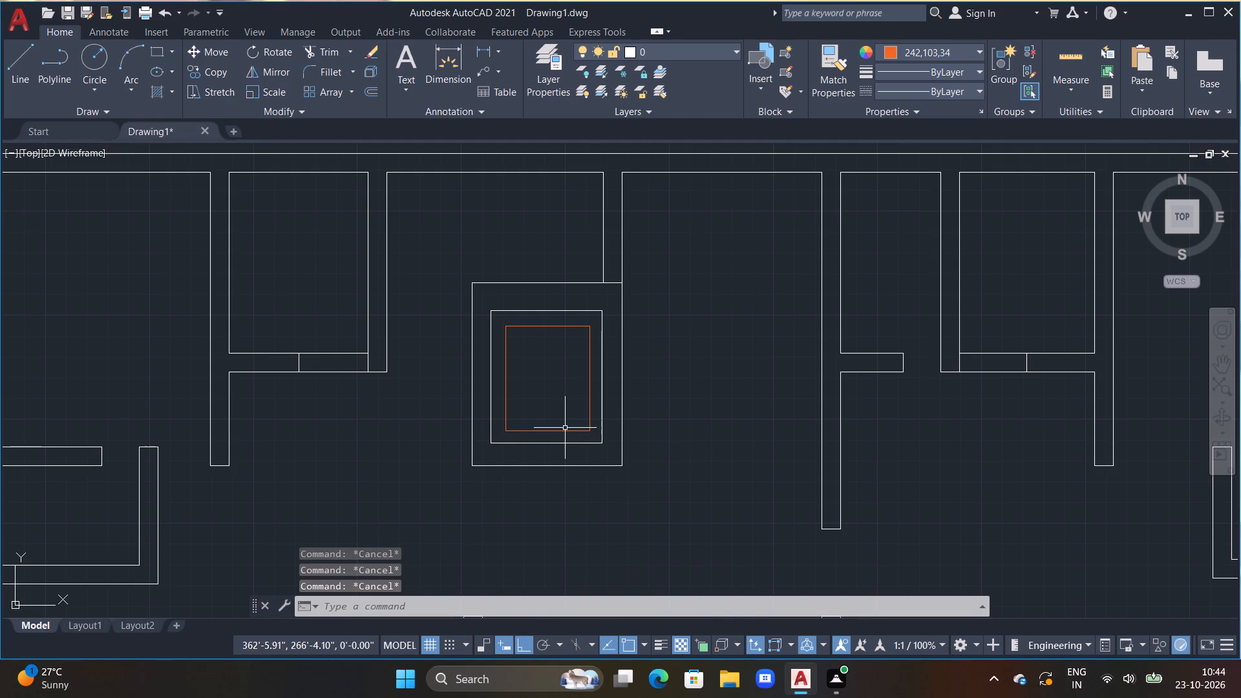
Draw both corner-to-corner diagonals of the orange rectangle as a continuous line chain joined along its north edge.
text(L)
key(space)
drag(508, 430, 519, 412)
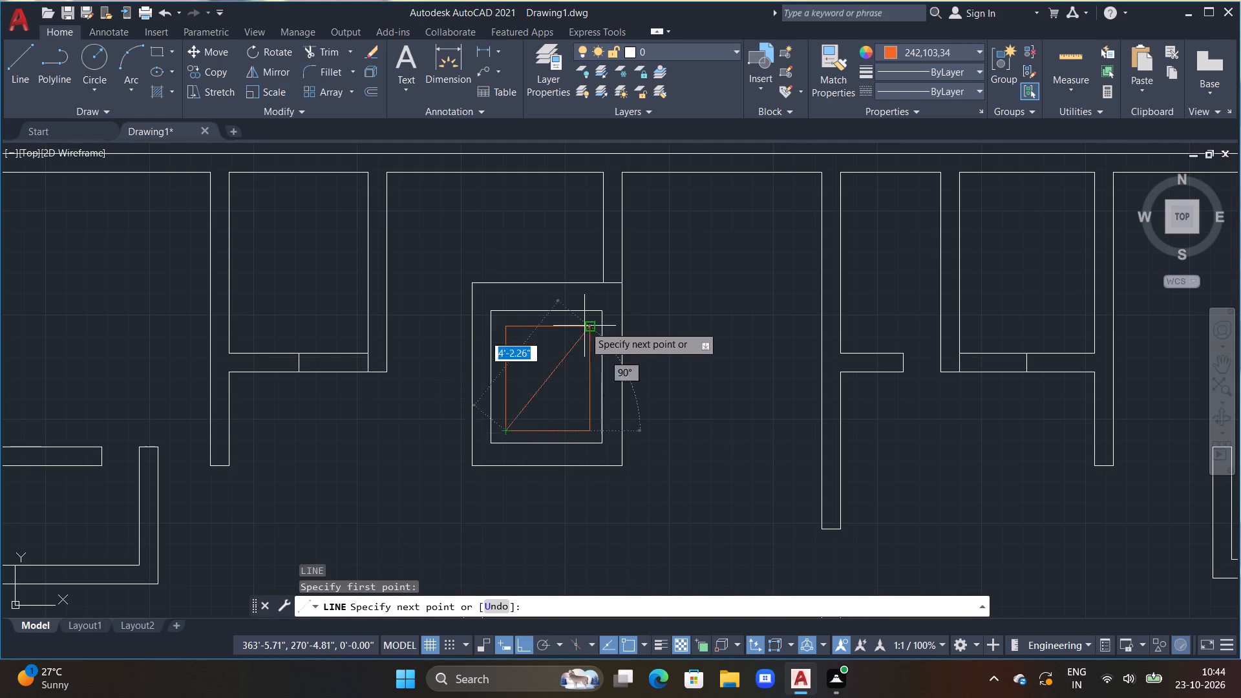
click(589, 325)
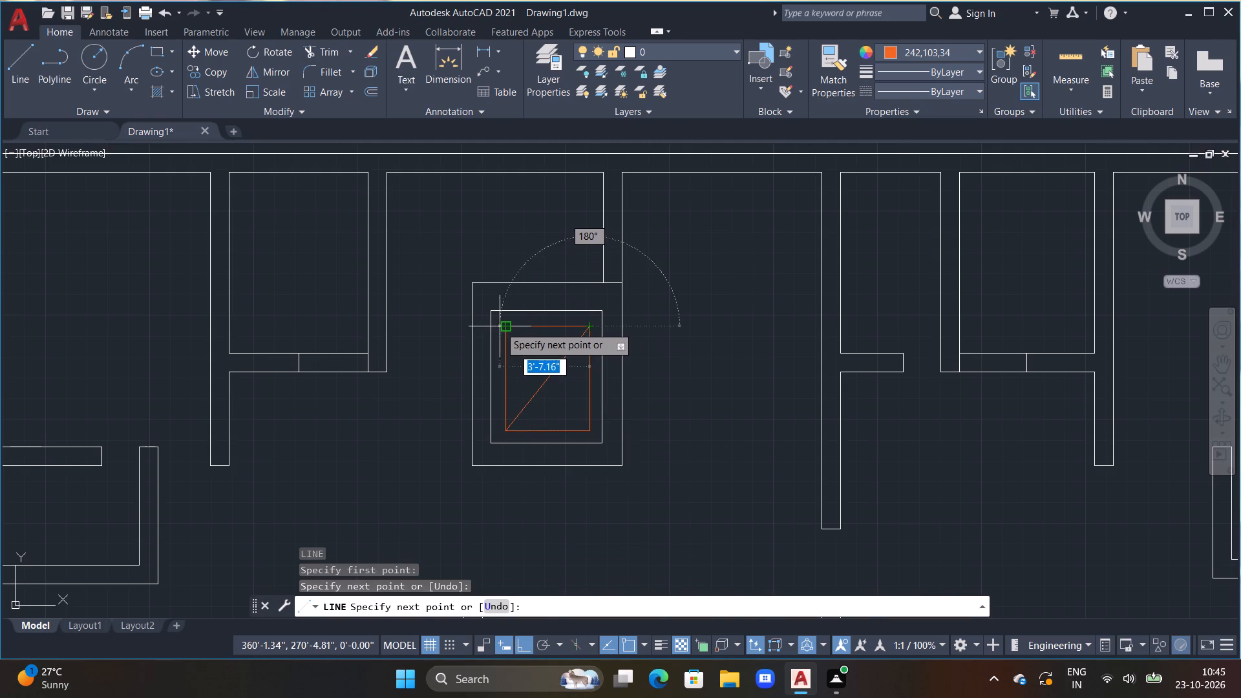
click(502, 326)
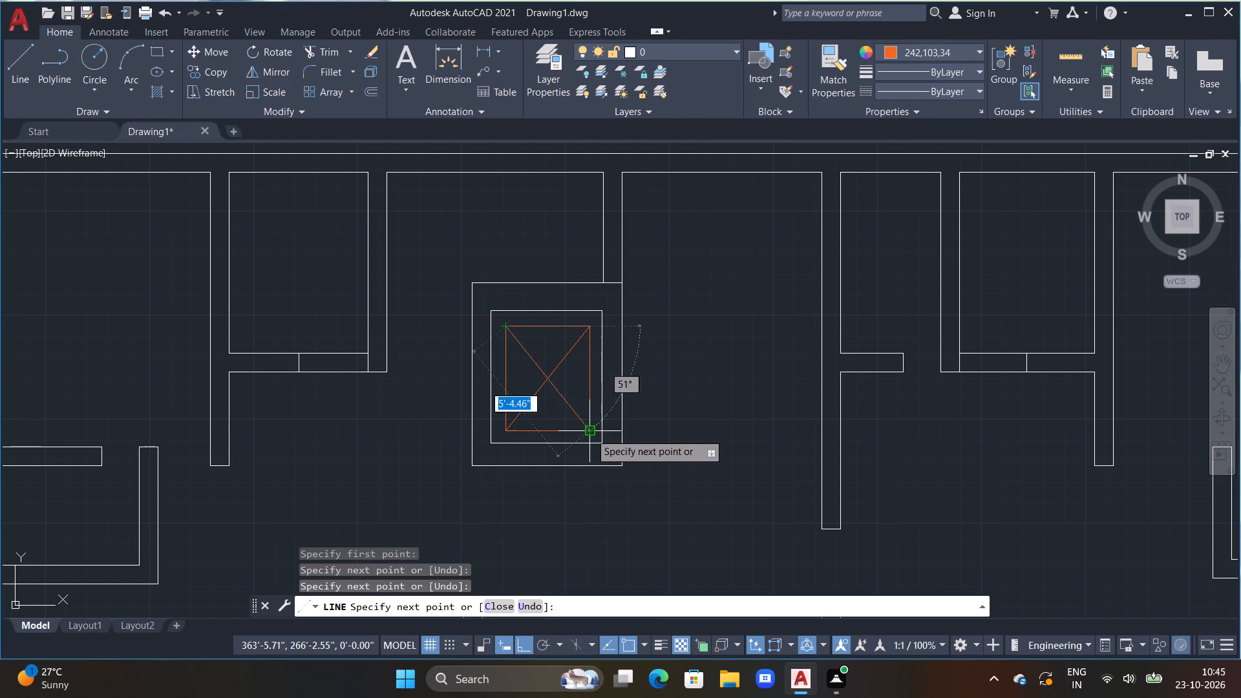
double_click(590, 433)
key(Escape)
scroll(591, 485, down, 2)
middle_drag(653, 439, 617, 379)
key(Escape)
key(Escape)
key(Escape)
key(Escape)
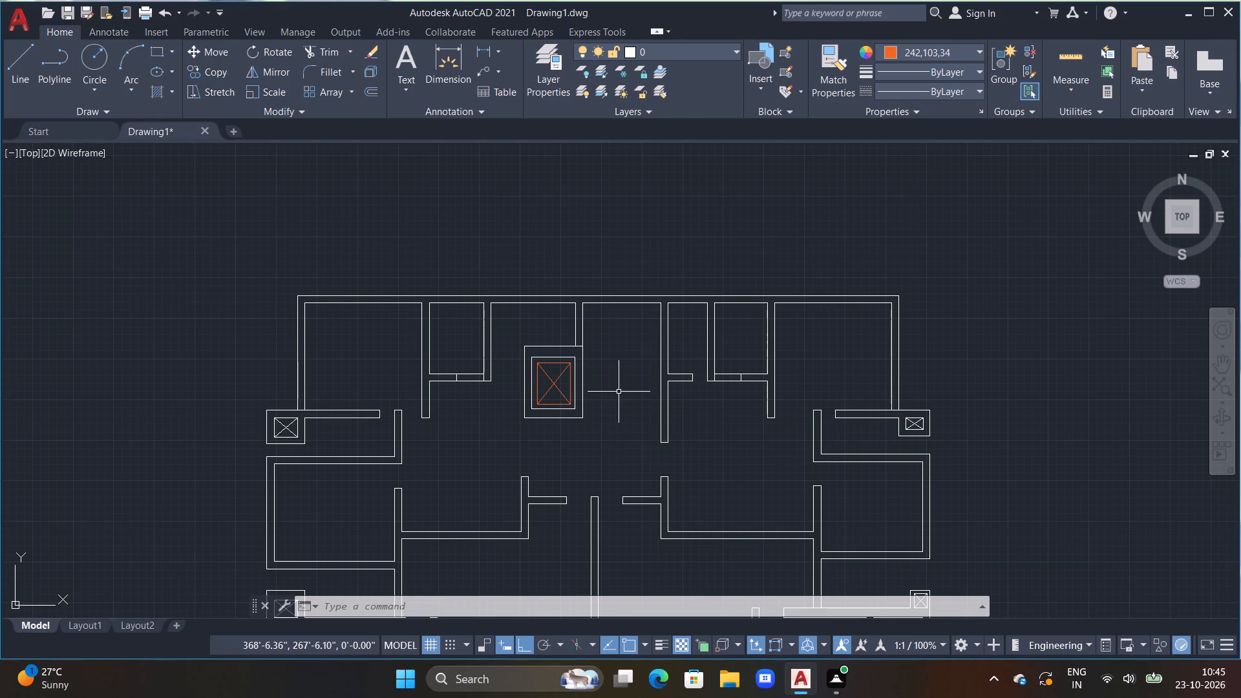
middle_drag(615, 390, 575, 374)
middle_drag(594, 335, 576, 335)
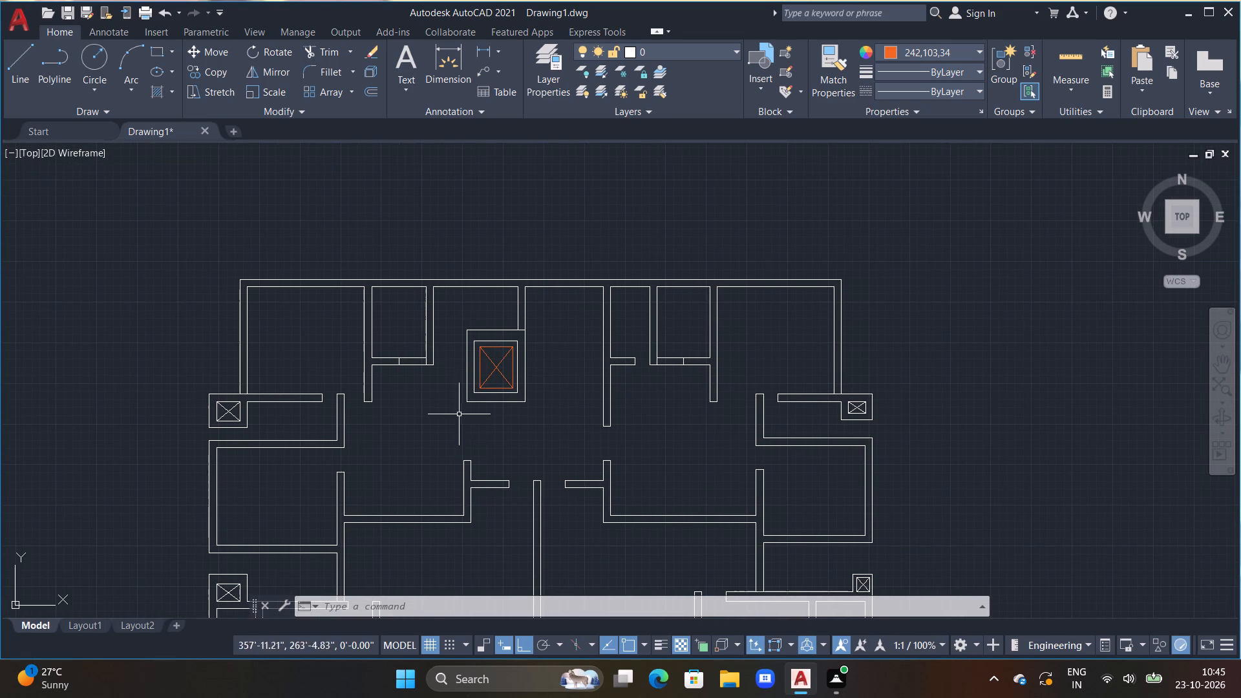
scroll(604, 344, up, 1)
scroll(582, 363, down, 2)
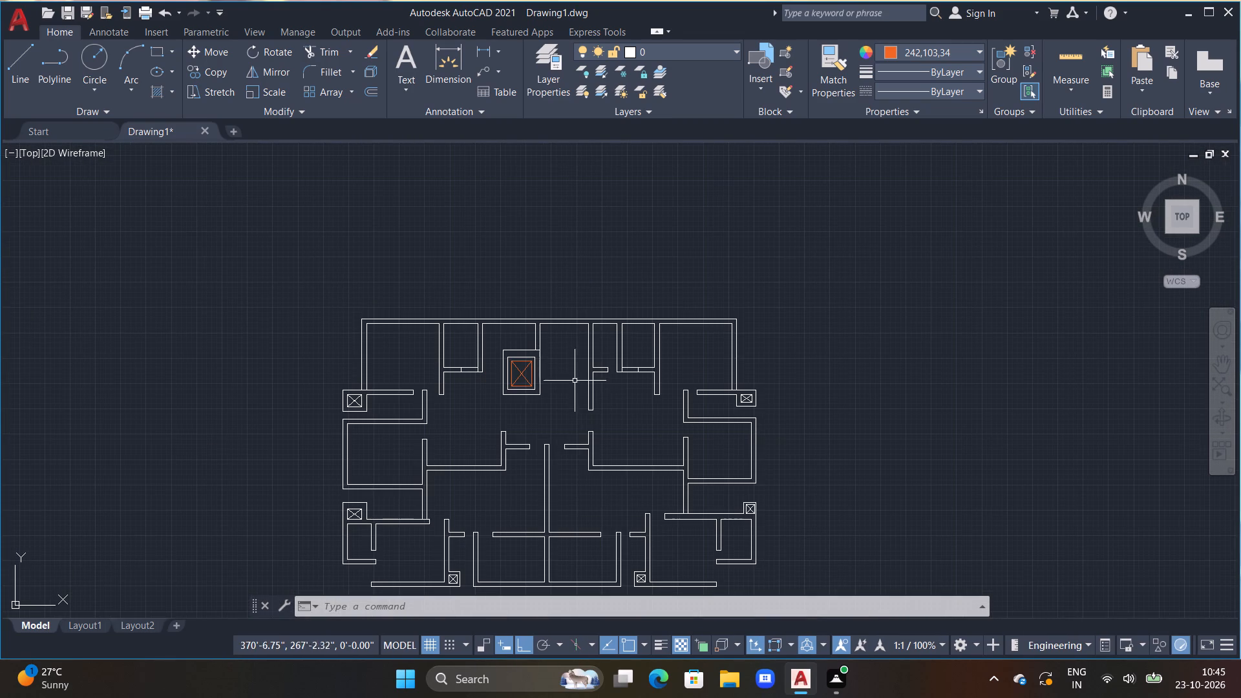
Offset the north wall's inner face line 4' to the south between the third and fourth northern partitions.
scroll(572, 369, up, 2)
middle_drag(563, 368, 590, 410)
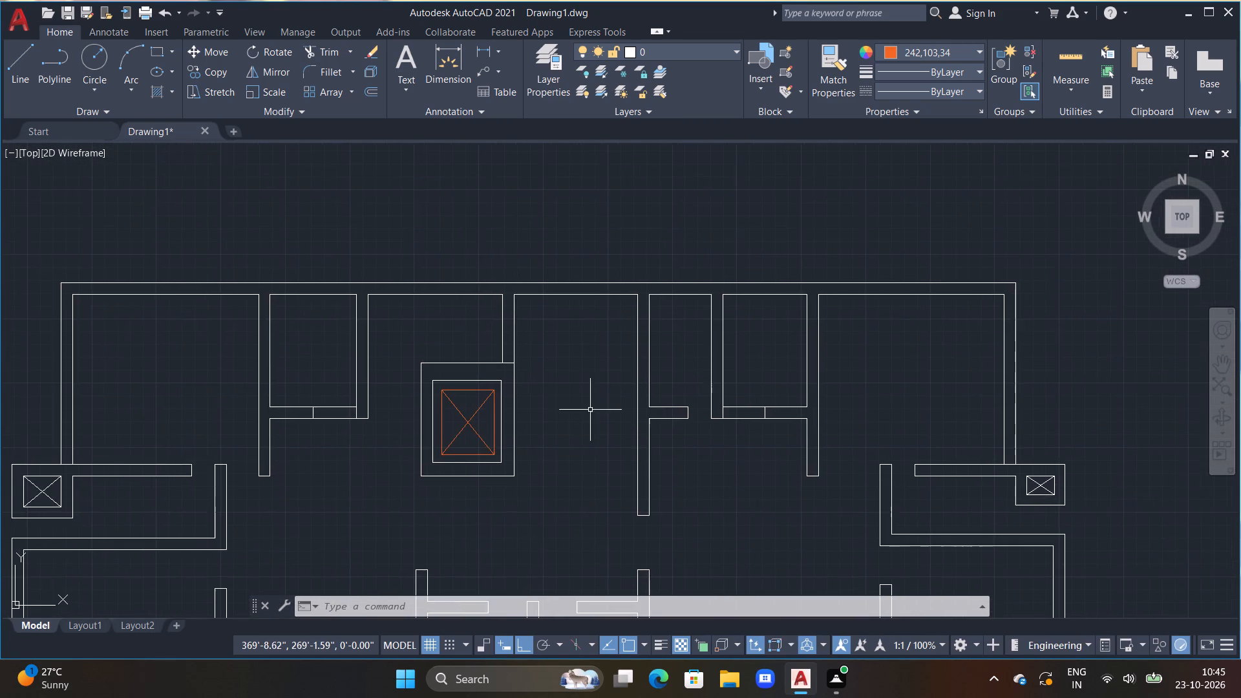
middle_drag(555, 365, 536, 372)
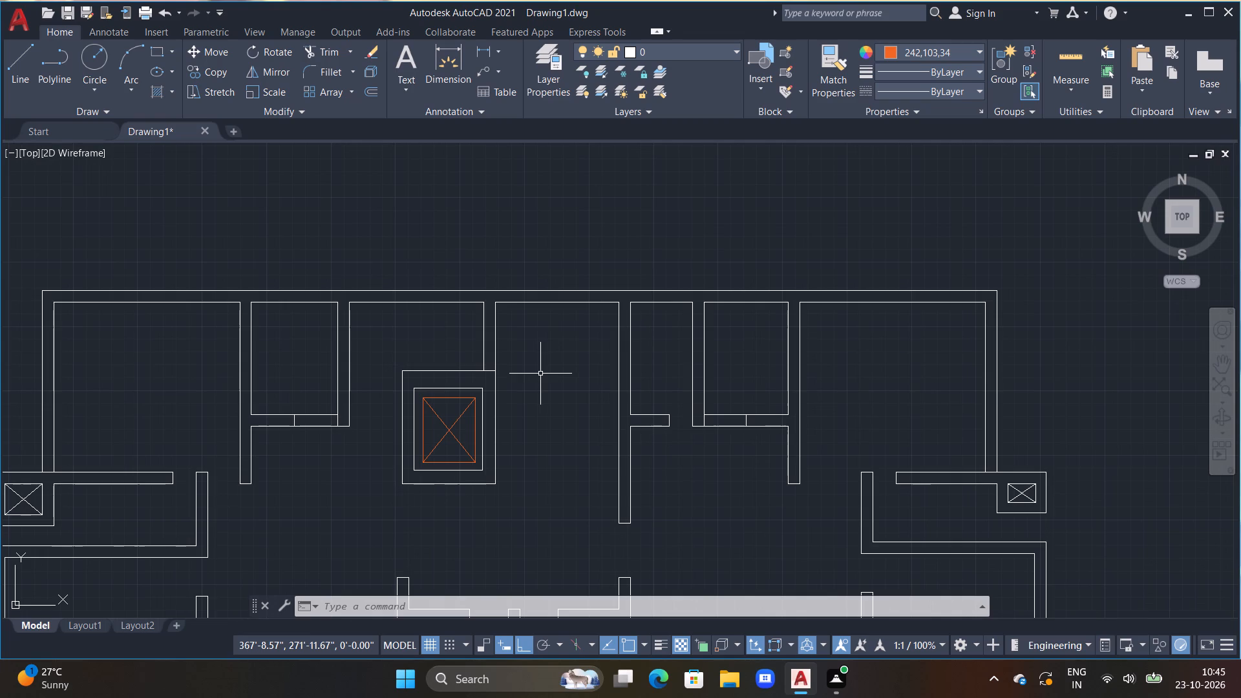
text(OFF)
key(space)
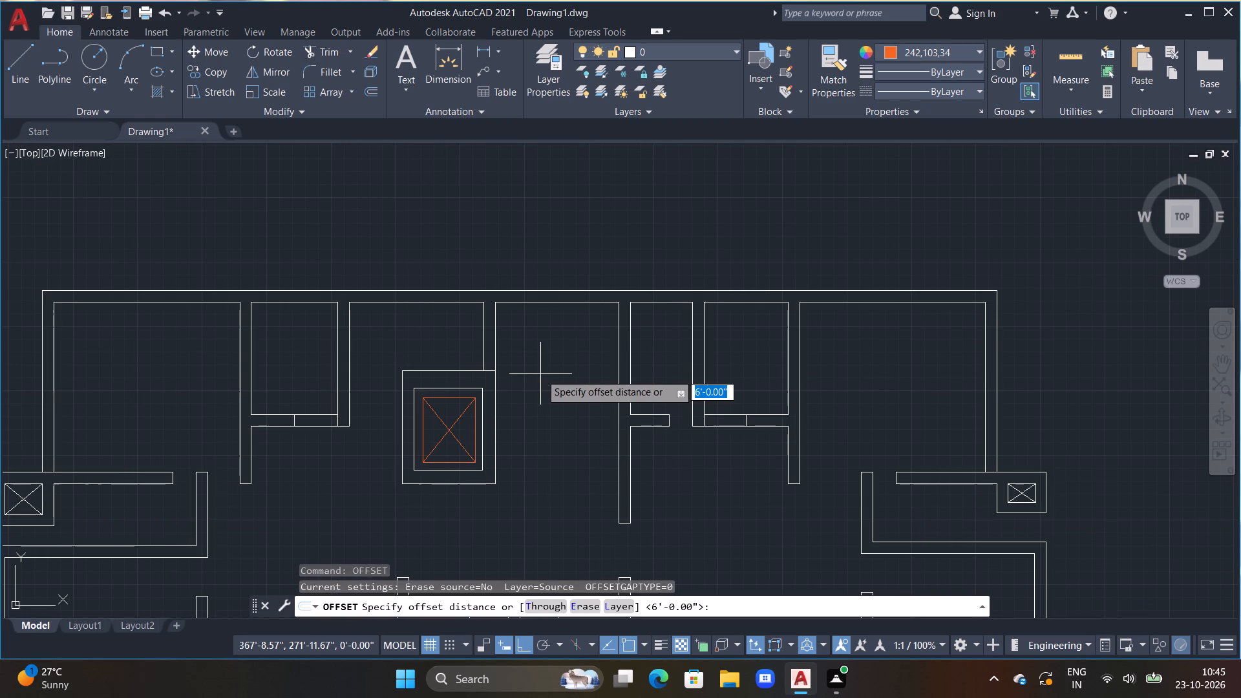
text(4')
key(Return)
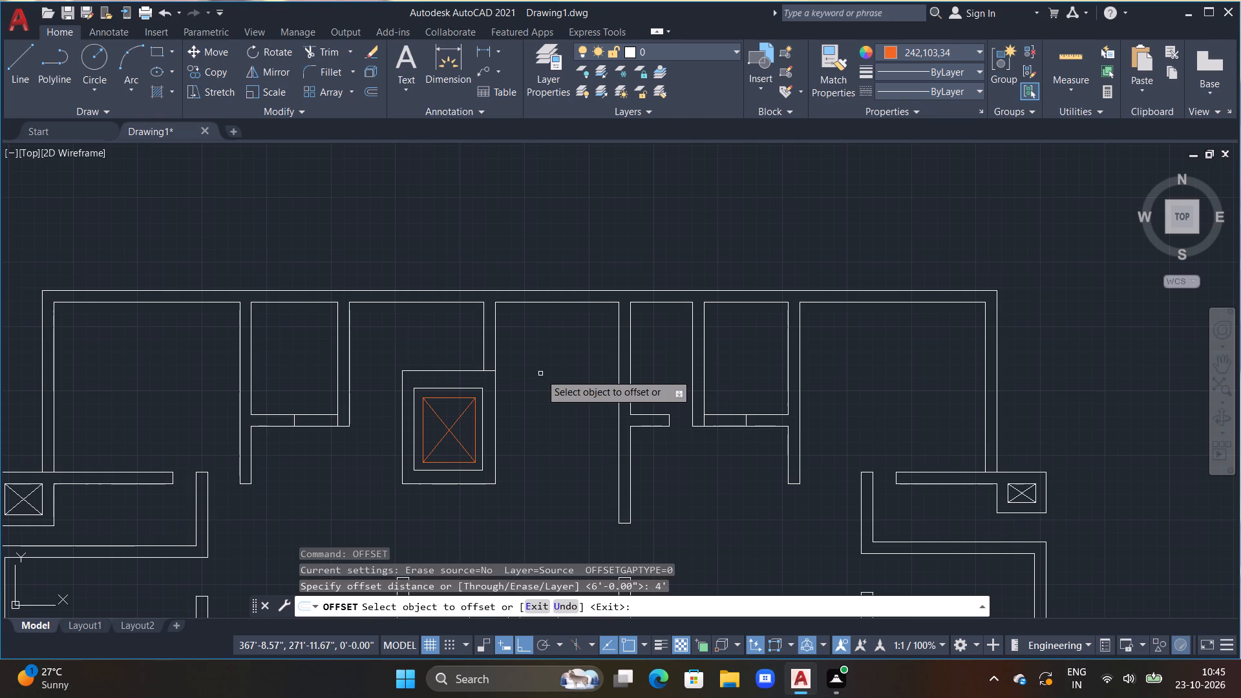
click(543, 302)
drag(543, 303, 543, 309)
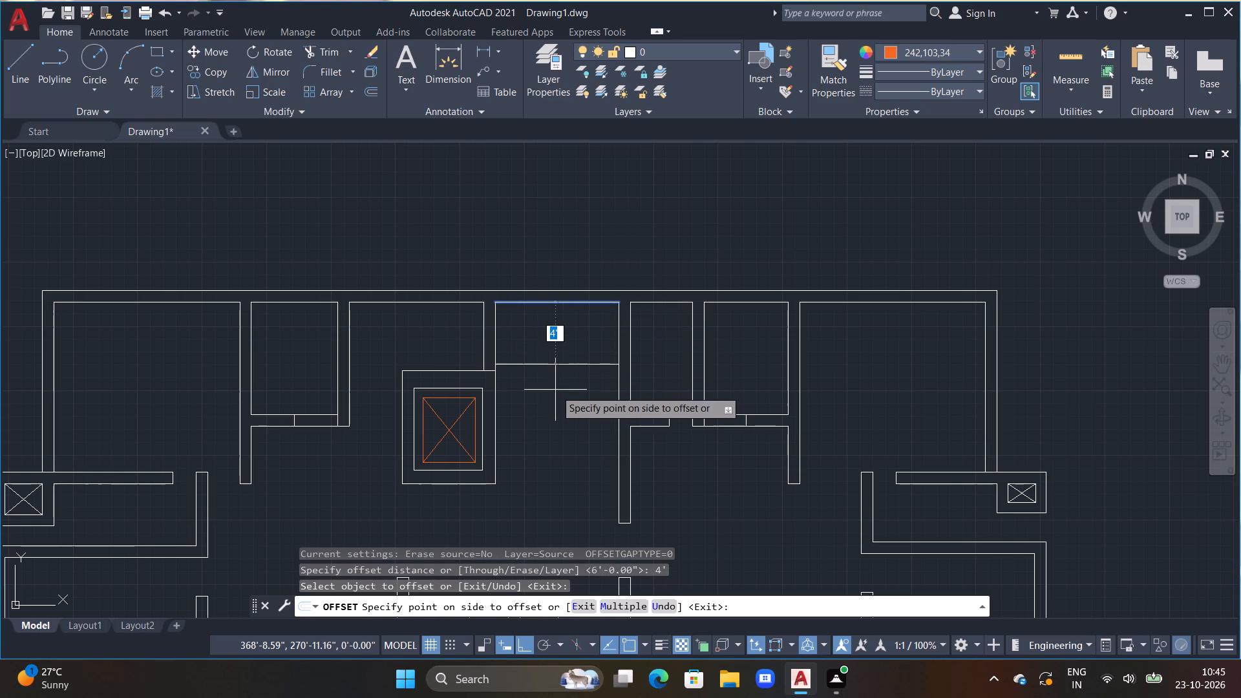
click(555, 386)
click(555, 364)
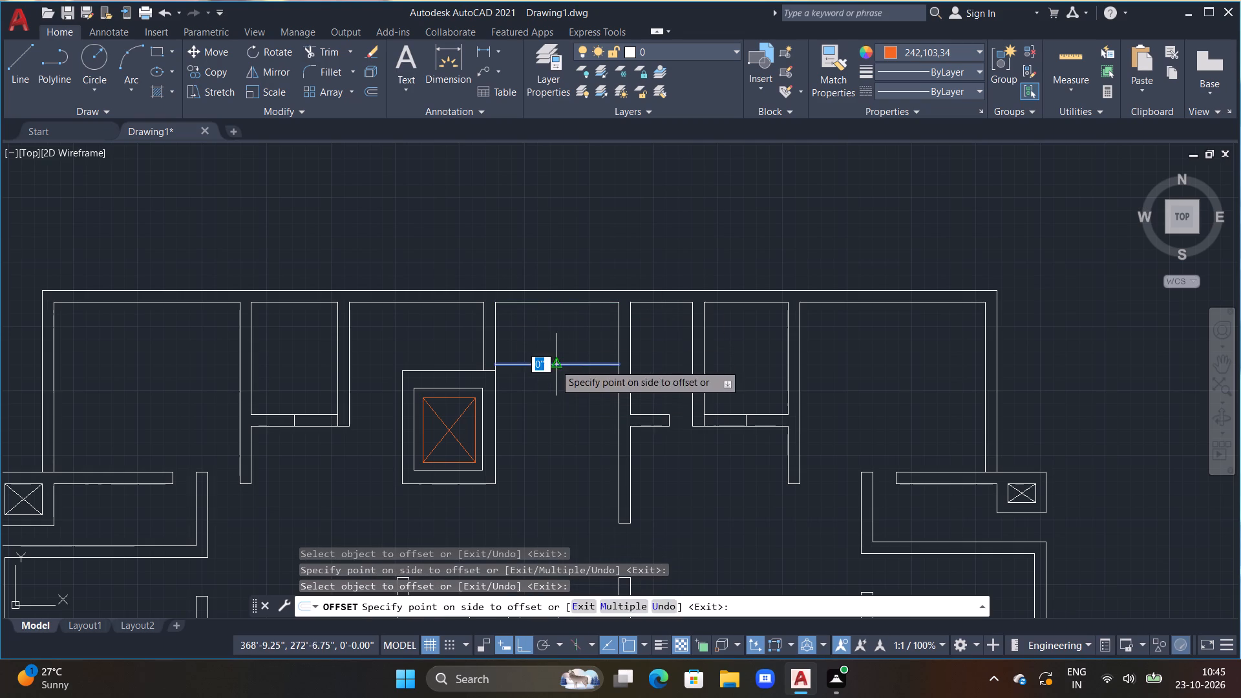
key(Escape)
key(Escape)
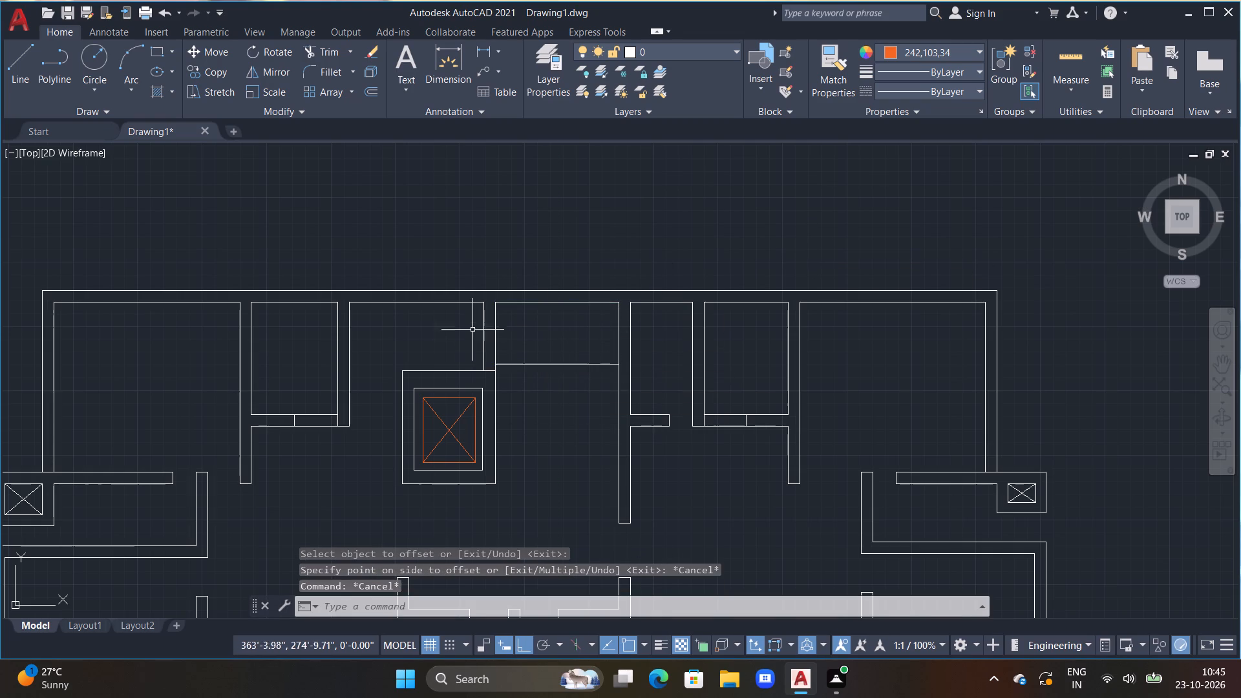
Draw an orange line over the offset line, spanning from the third partition's face to the fourth's.
text(L)
key(space)
scroll(494, 363, up, 2)
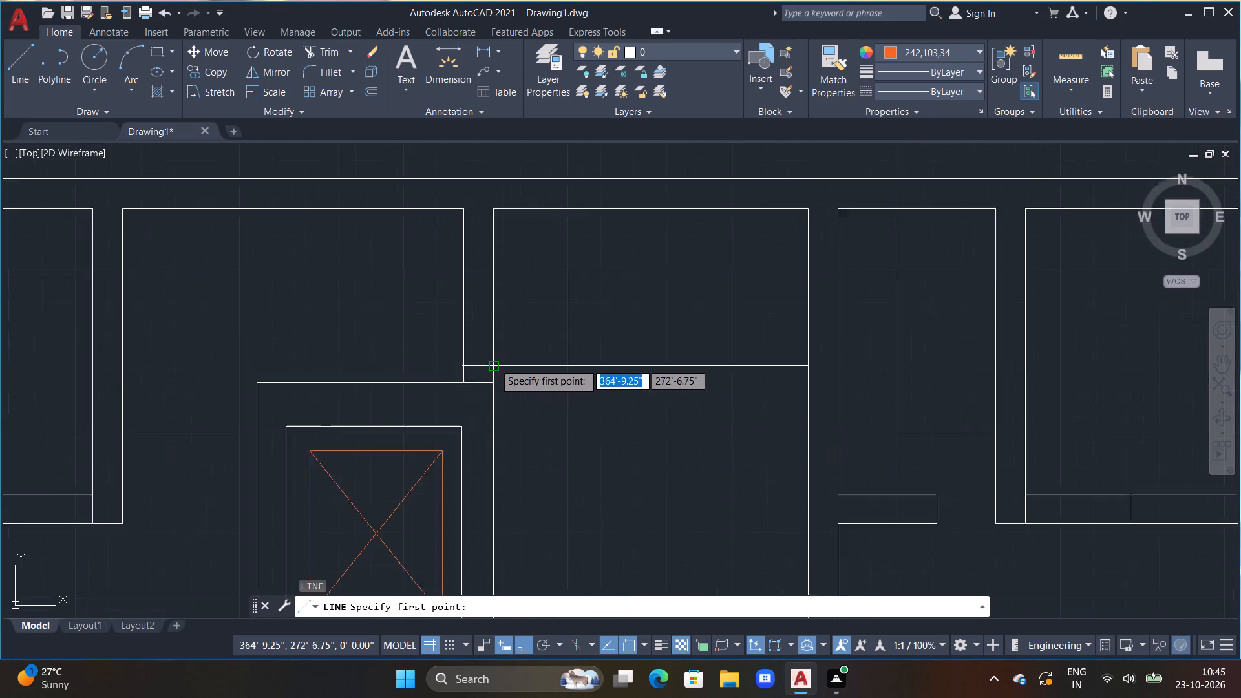
scroll(494, 363, up, 1)
click(490, 365)
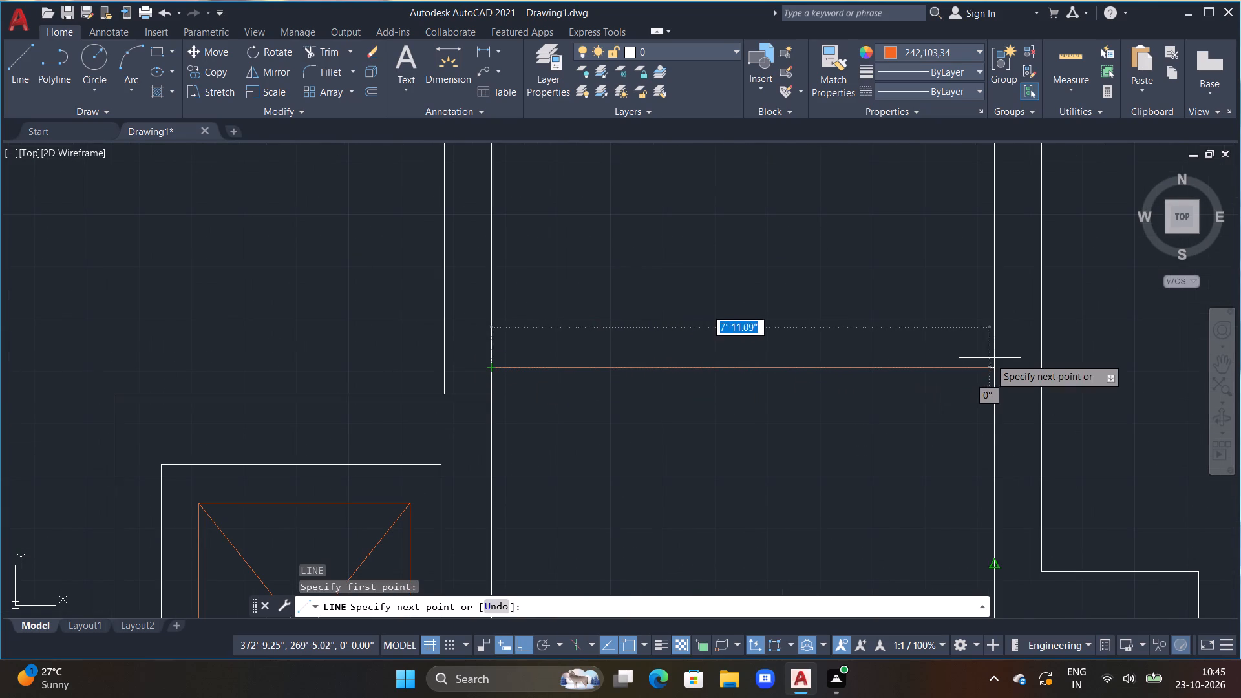
click(996, 366)
key(Escape)
scroll(990, 366, down, 2)
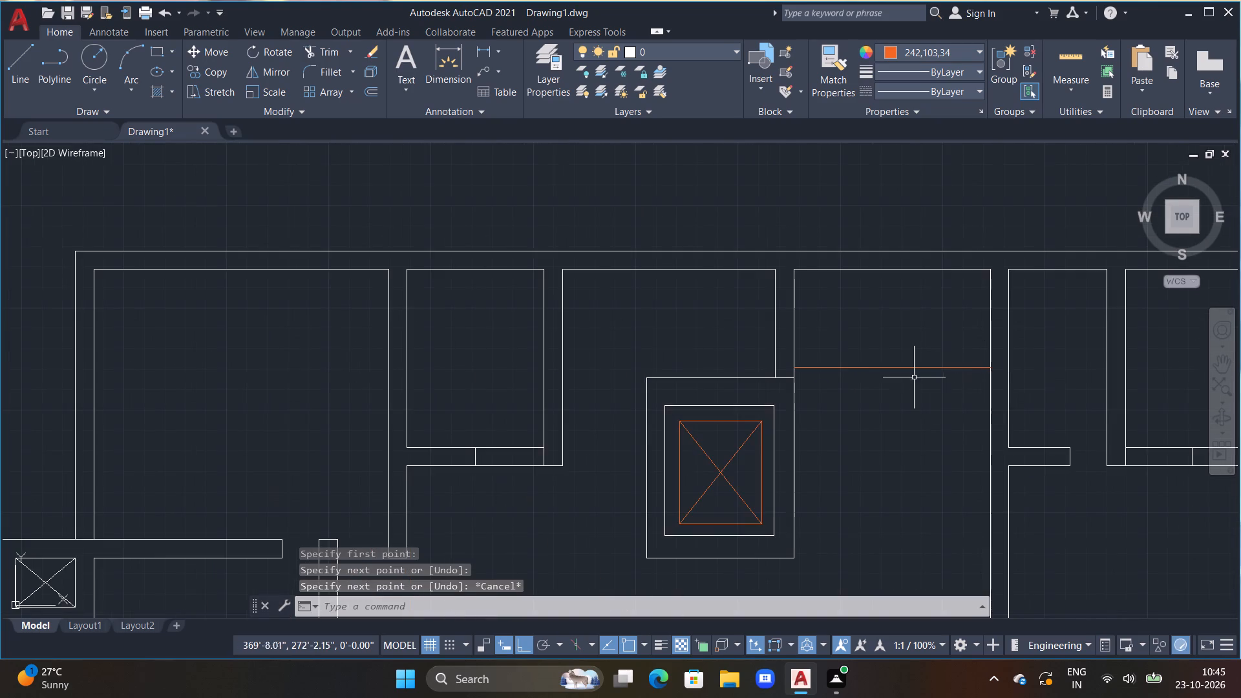
middle_drag(909, 375, 732, 261)
key(Escape)
scroll(766, 312, down, 1)
key(Escape)
middle_drag(767, 313, 710, 343)
key(Escape)
key(Escape)
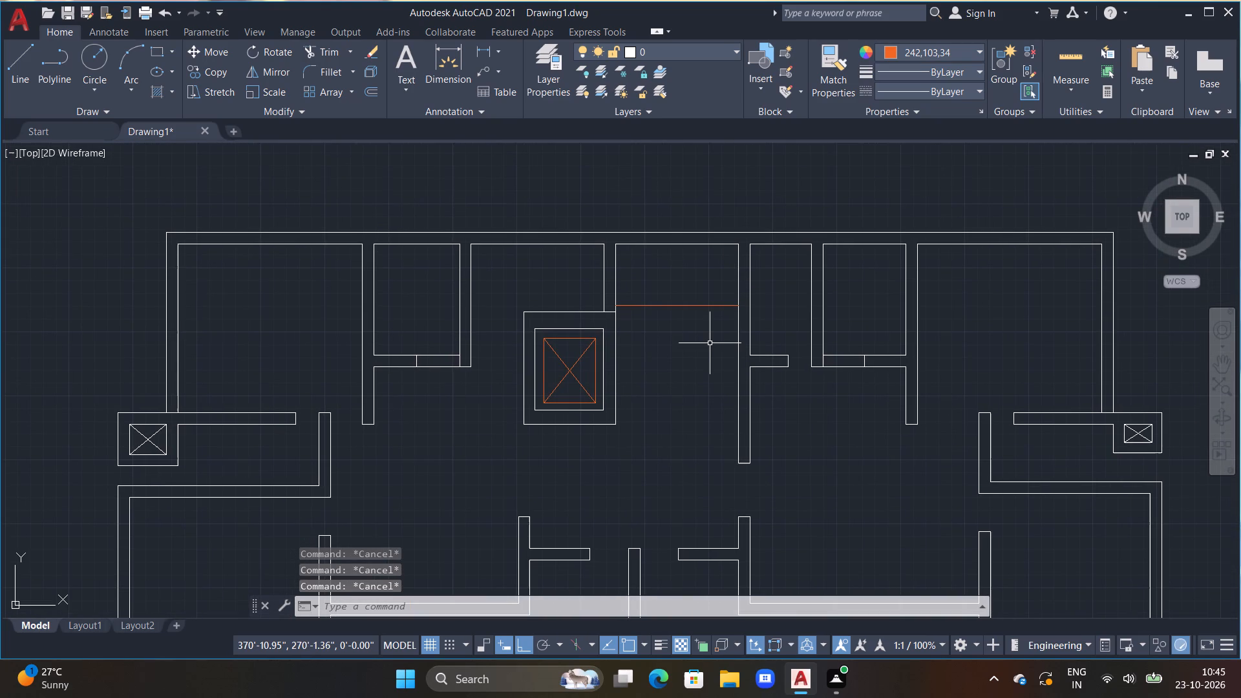
Offset the orange line southward at 1' spacing to create the first three successive stair tread lines.
text(OFF)
key(space)
text(1')
key(Return)
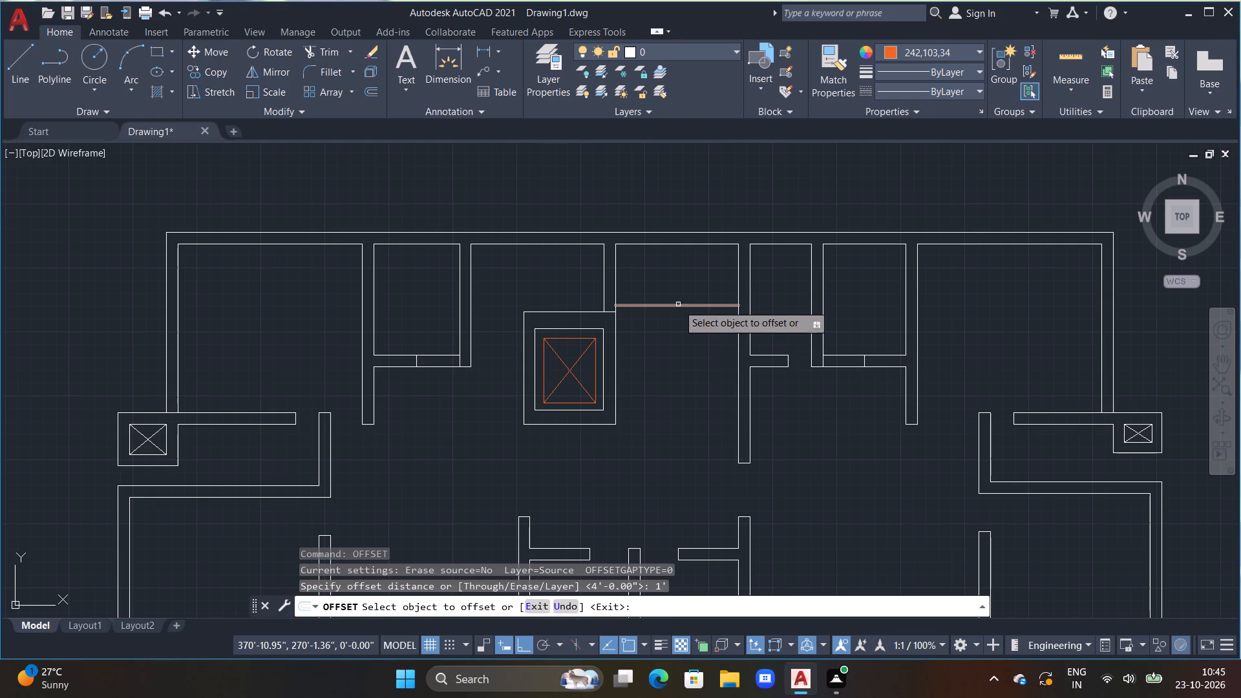
double_click(665, 306)
double_click(664, 347)
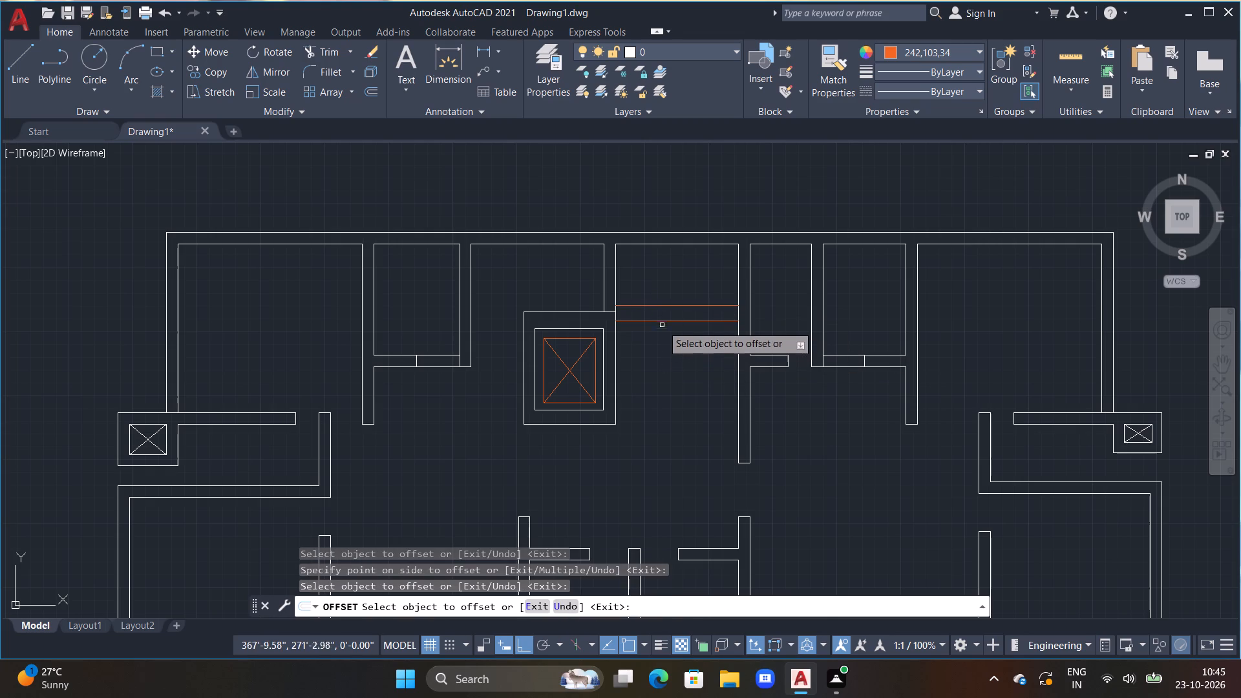
click(662, 322)
click(664, 401)
drag(664, 401, 664, 394)
double_click(666, 336)
drag(666, 403, 666, 386)
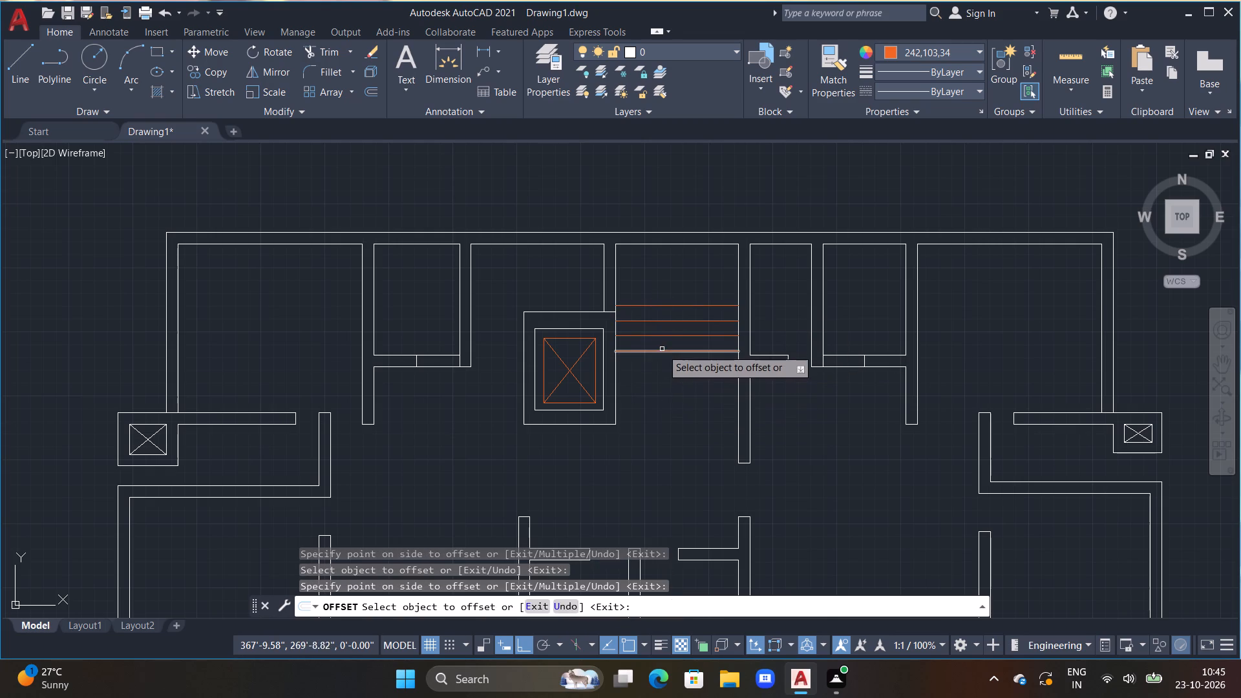
Continue the 1' offsets southward from the southernmost tread line to add four more tread lines.
click(662, 350)
drag(663, 372, 664, 380)
click(664, 370)
click(666, 368)
double_click(668, 412)
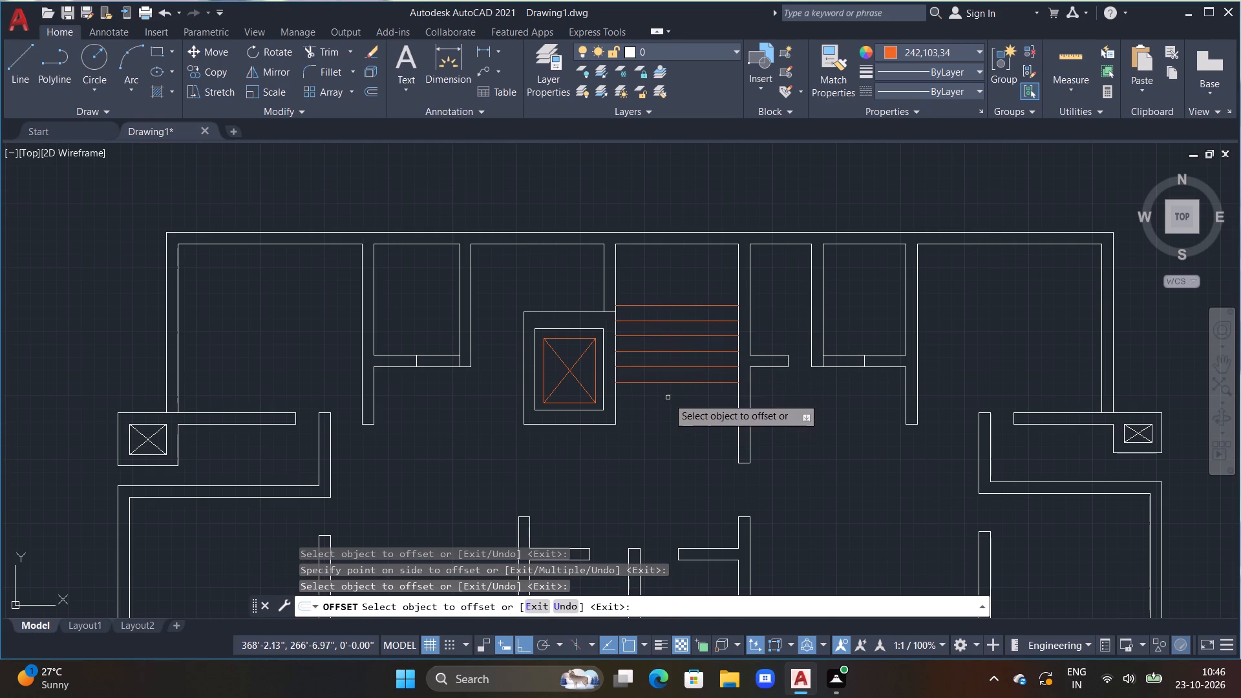
click(666, 386)
click(666, 382)
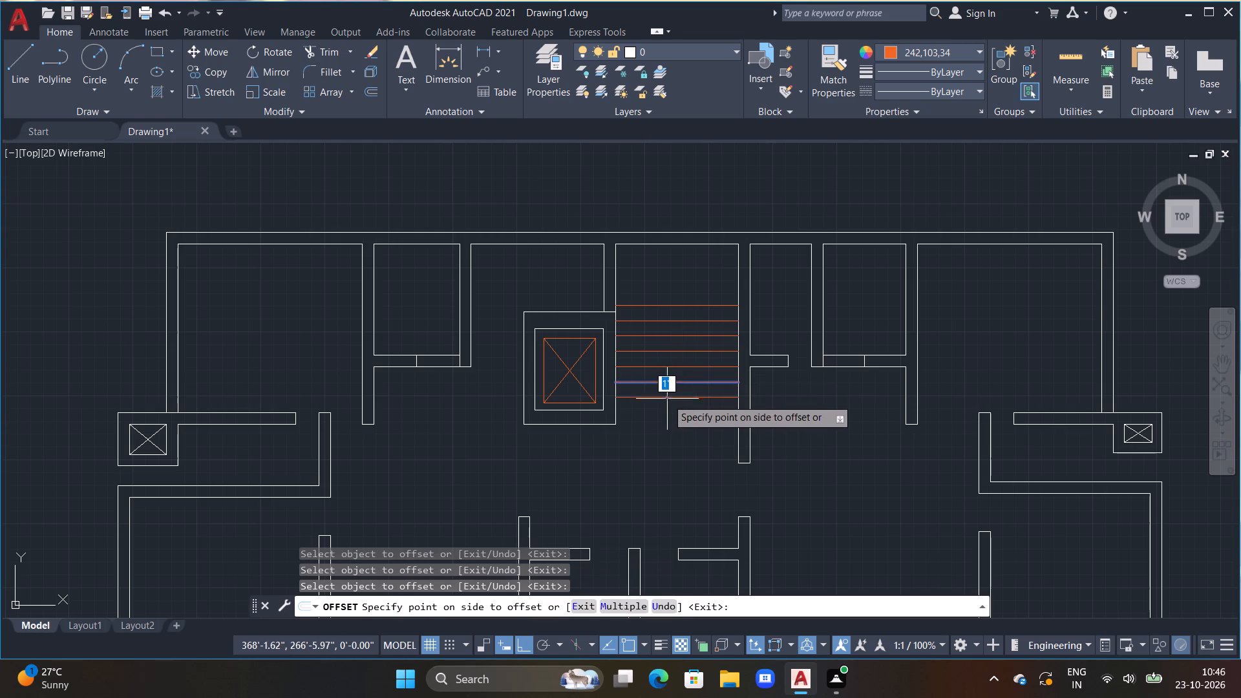
click(667, 394)
click(666, 396)
click(667, 412)
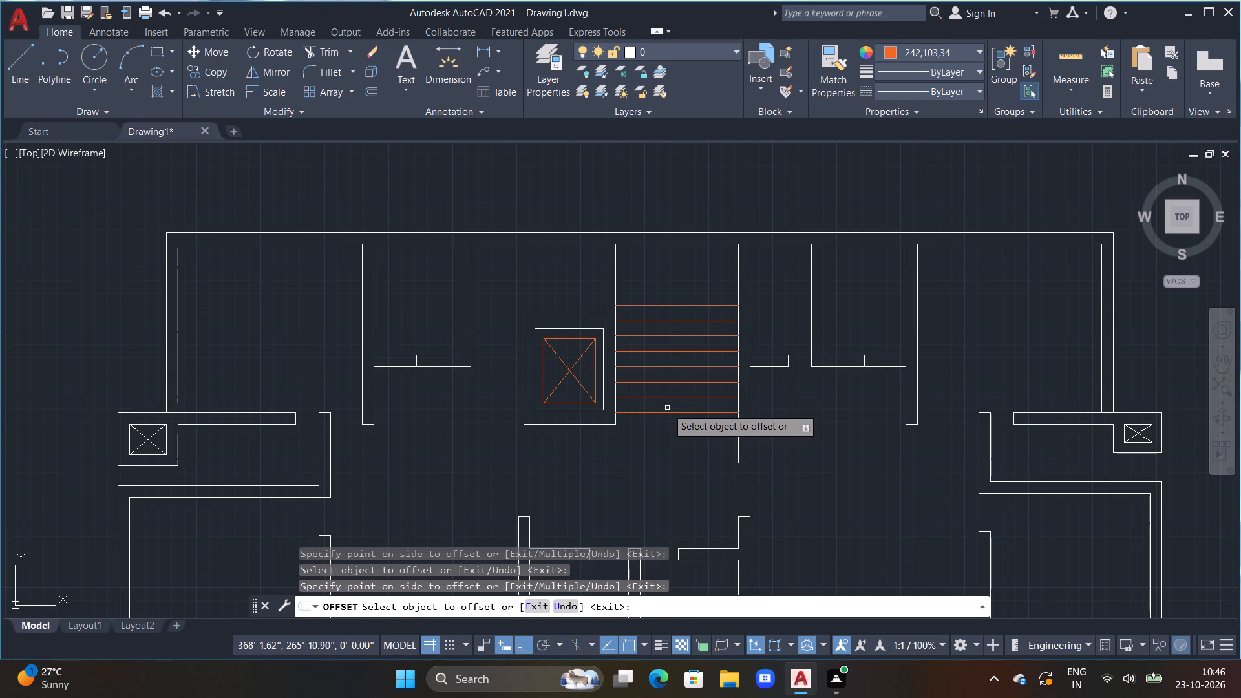
click(667, 411)
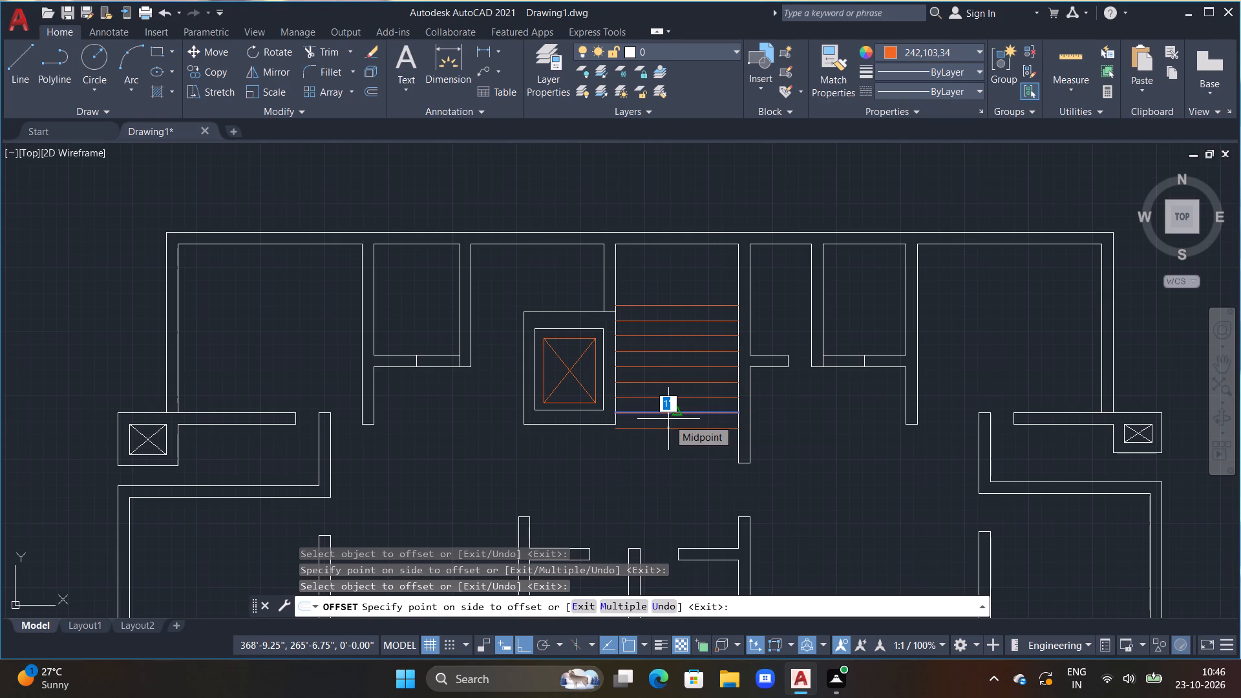
key(Escape)
key(Escape)
key(Escape)
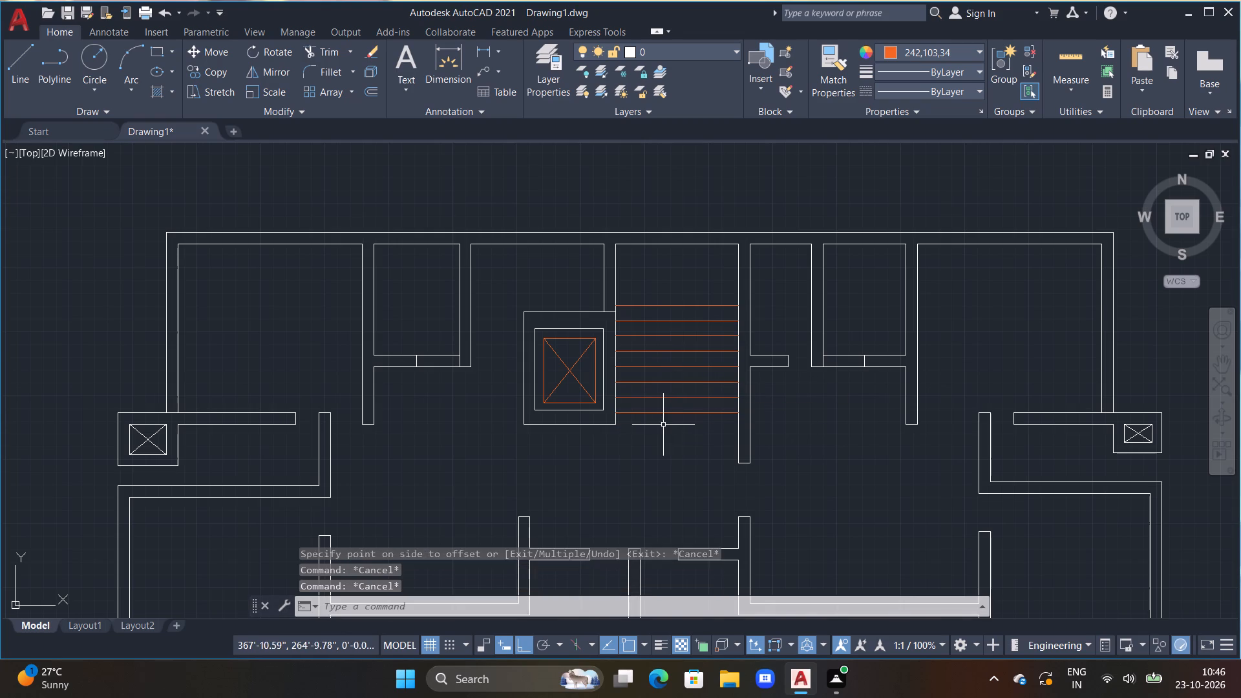
key(Escape)
key(Escape)
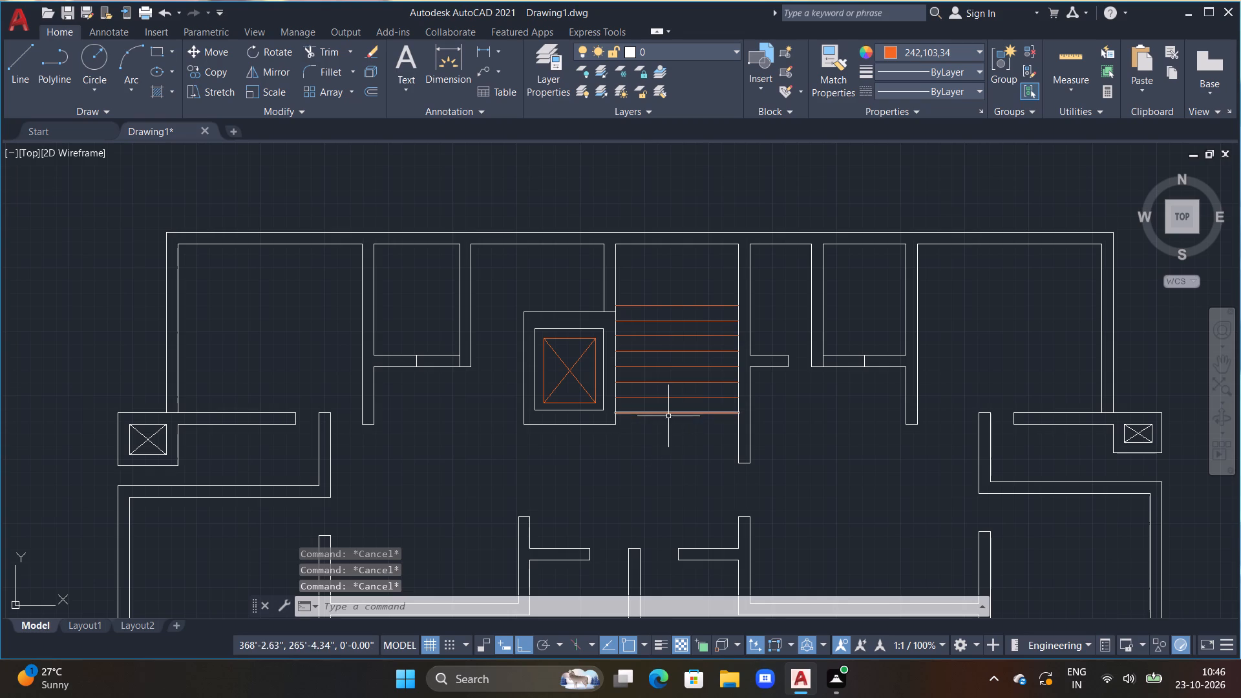
Draw a horizontal line from the crossed enclosure's southeast outer corner eastward past the fourth partition's near face.
scroll(662, 419, up, 2)
middle_drag(662, 419, 653, 407)
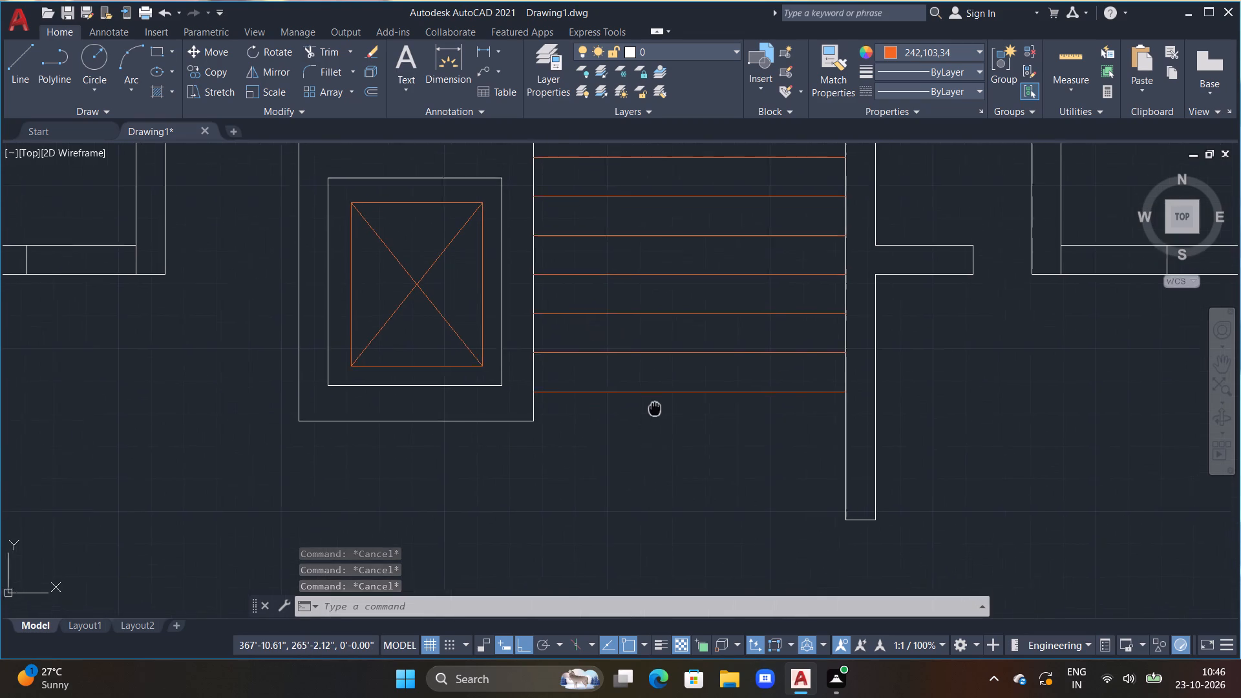
middle_drag(653, 407, 643, 401)
scroll(596, 418, up, 1)
text(L)
key(space)
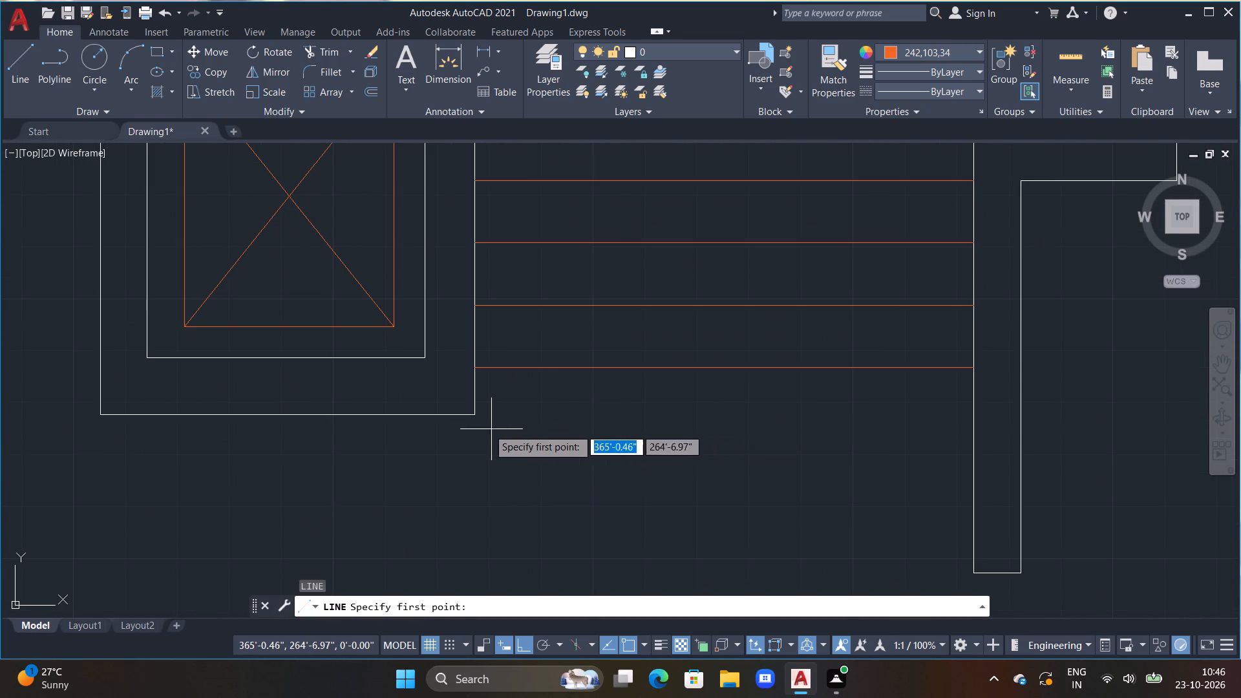
drag(474, 413, 480, 413)
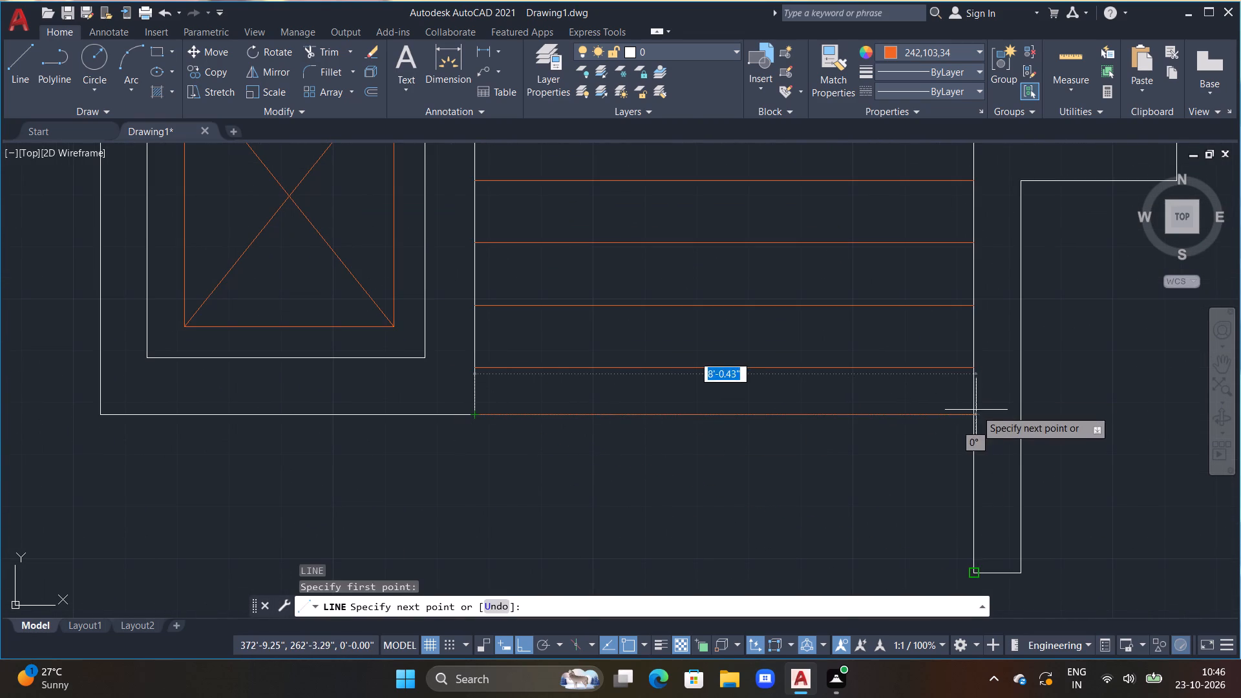
click(992, 407)
key(Escape)
key(Escape)
Trim the new line's overshoot back to the west face of the fourth partition.
key(t)
text(R)
key(space)
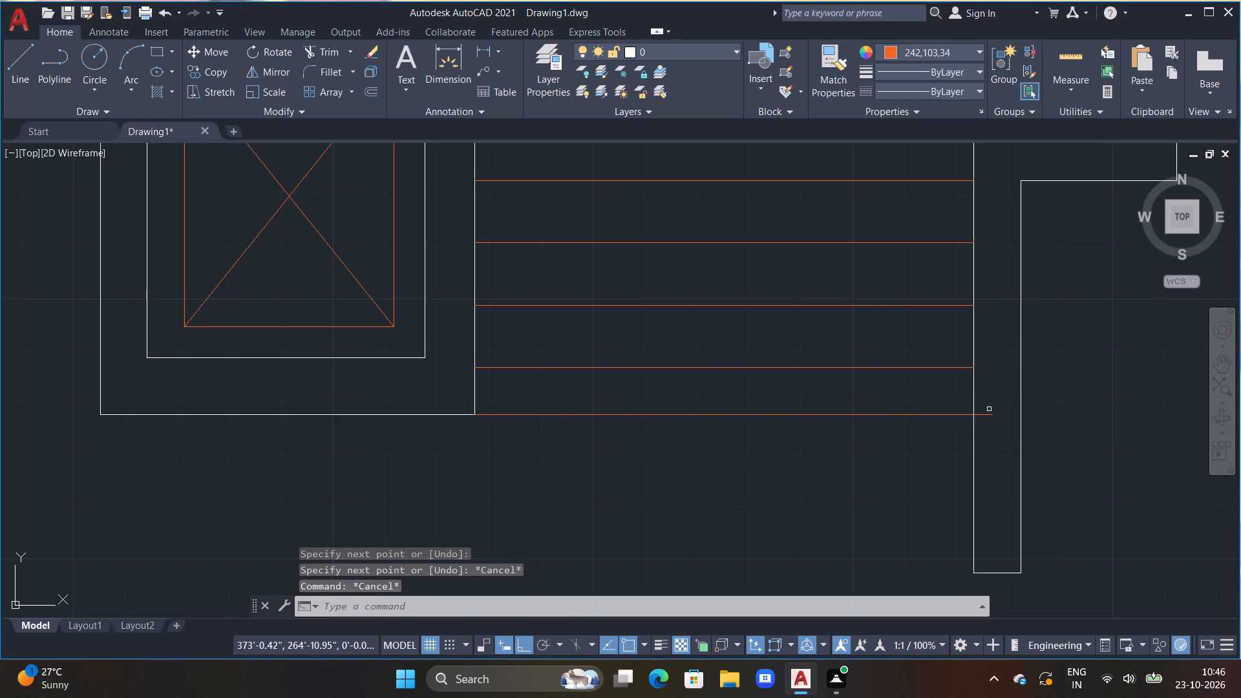
click(980, 412)
click(988, 421)
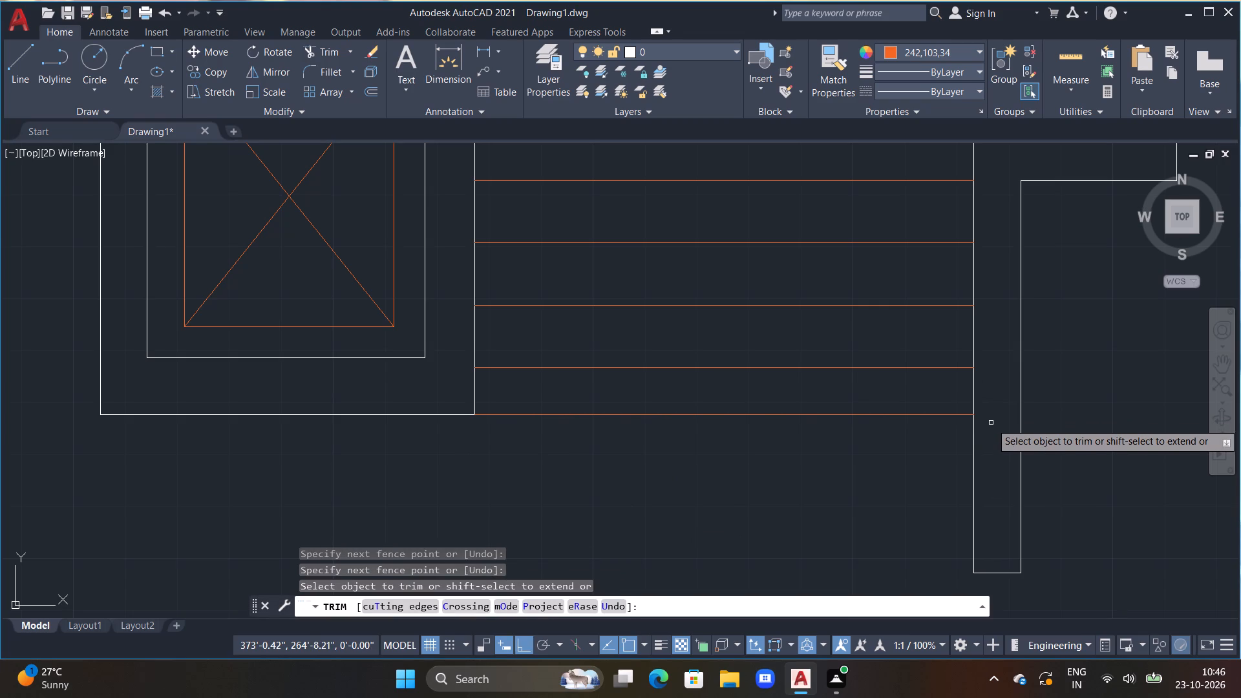
key(Escape)
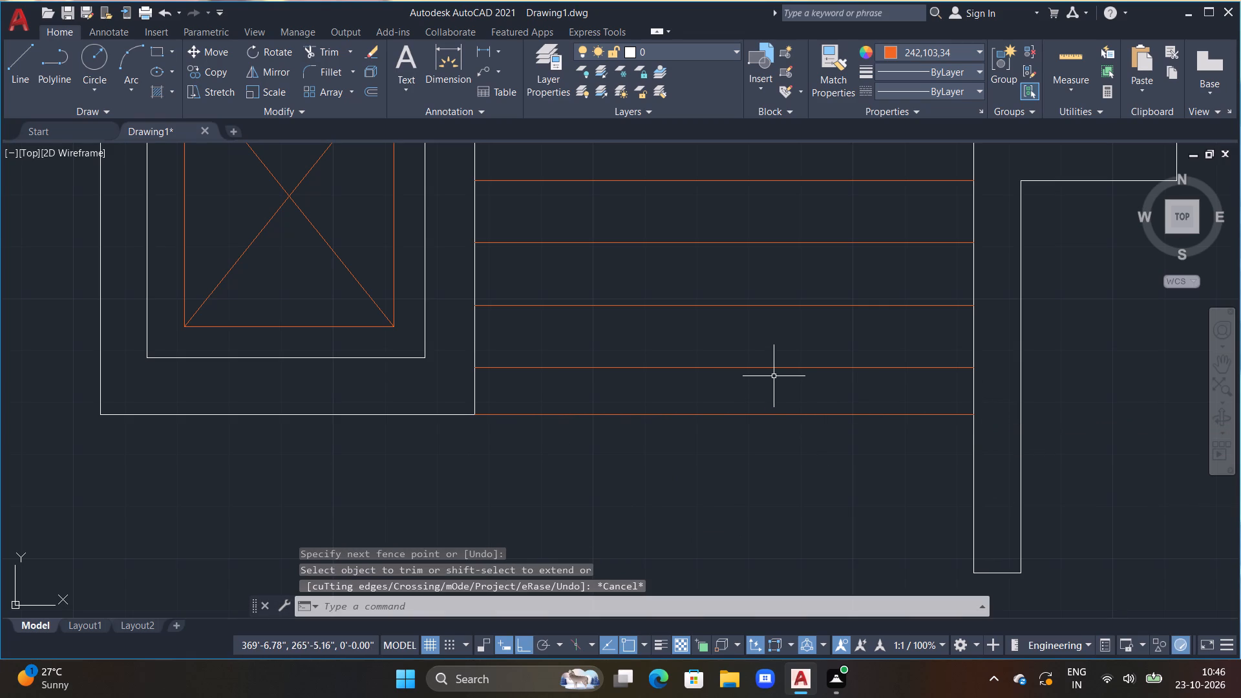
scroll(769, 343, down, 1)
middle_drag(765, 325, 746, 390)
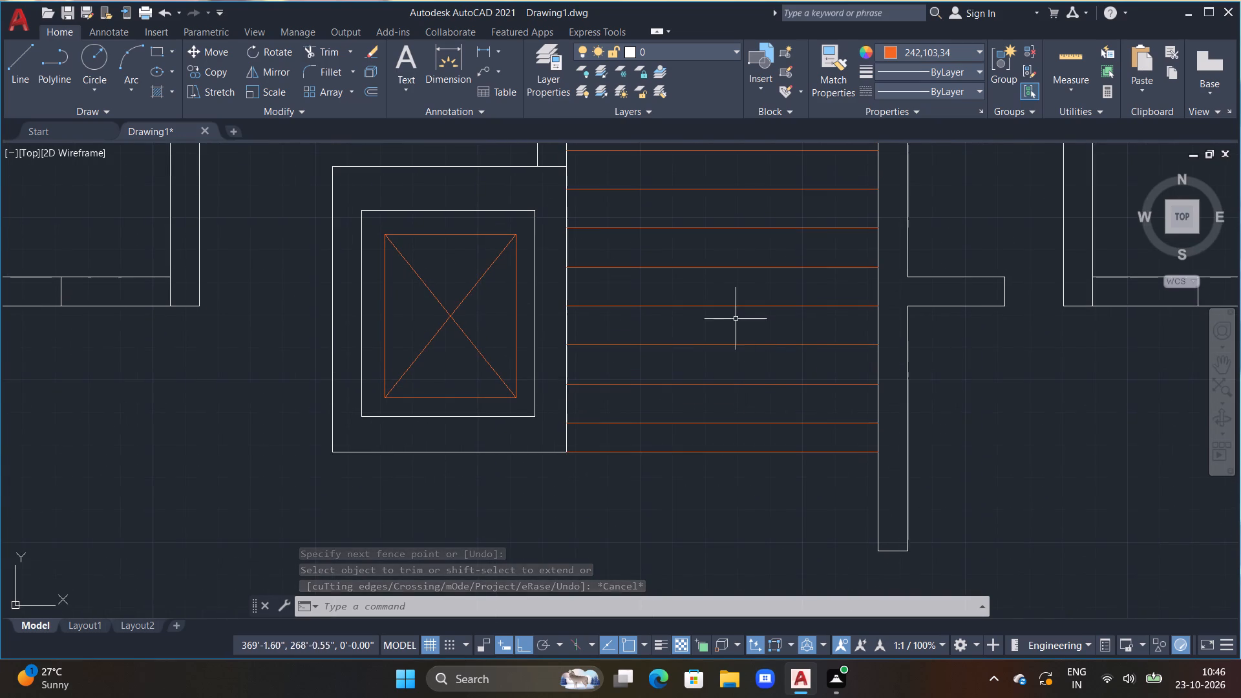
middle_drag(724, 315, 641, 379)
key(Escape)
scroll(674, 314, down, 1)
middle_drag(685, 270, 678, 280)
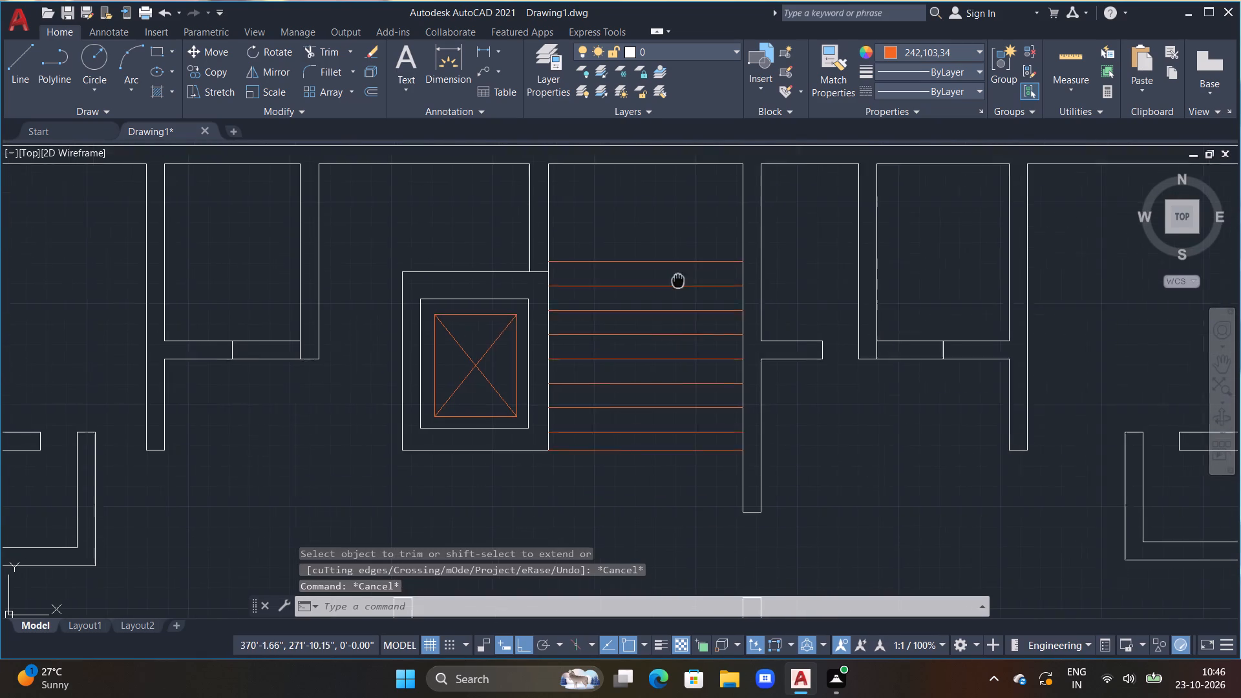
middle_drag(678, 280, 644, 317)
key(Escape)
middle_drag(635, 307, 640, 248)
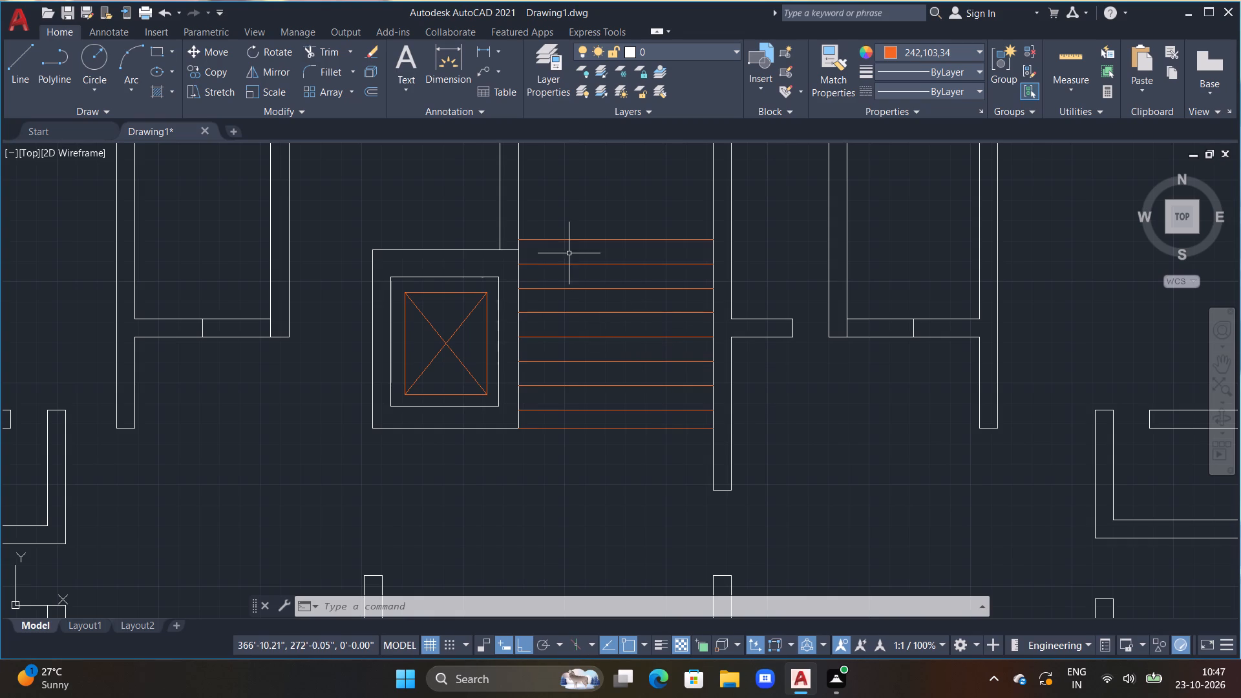
Draw a line chain along the stair's south edge, back to its midpoint, and north to the northernmost tread line's midpoint.
middle_drag(538, 332, 436, 330)
key(Escape)
key(Escape)
key(Escape)
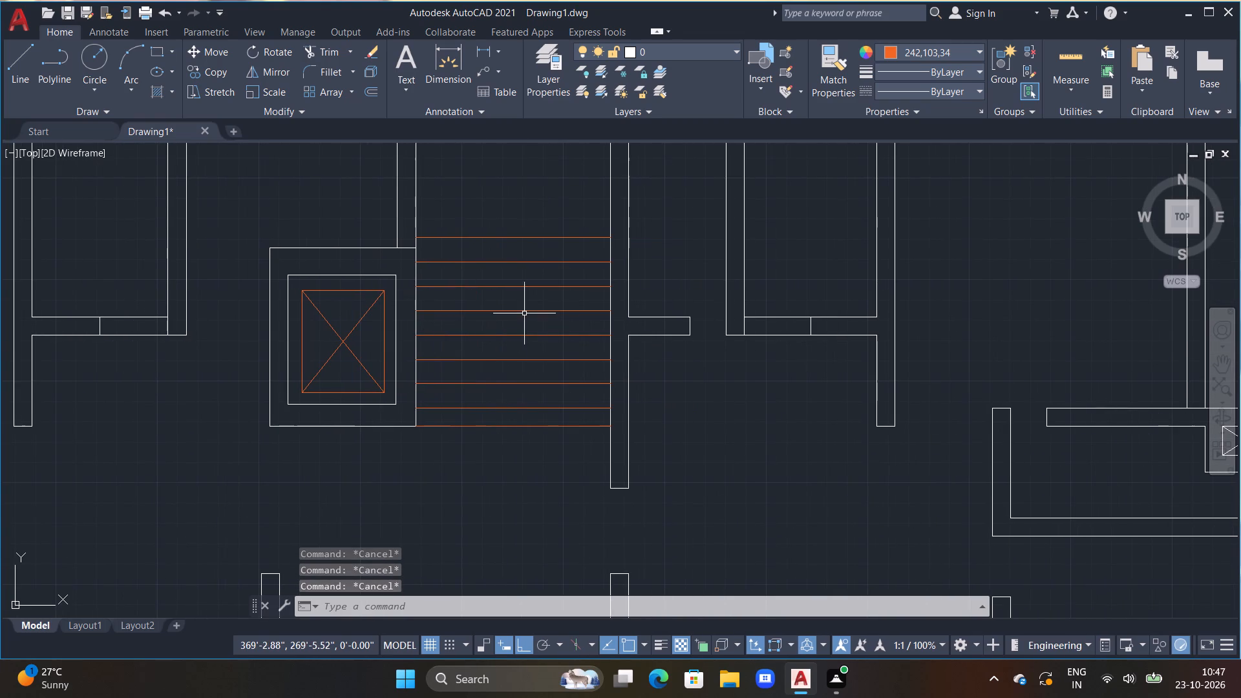
text(L)
key(space)
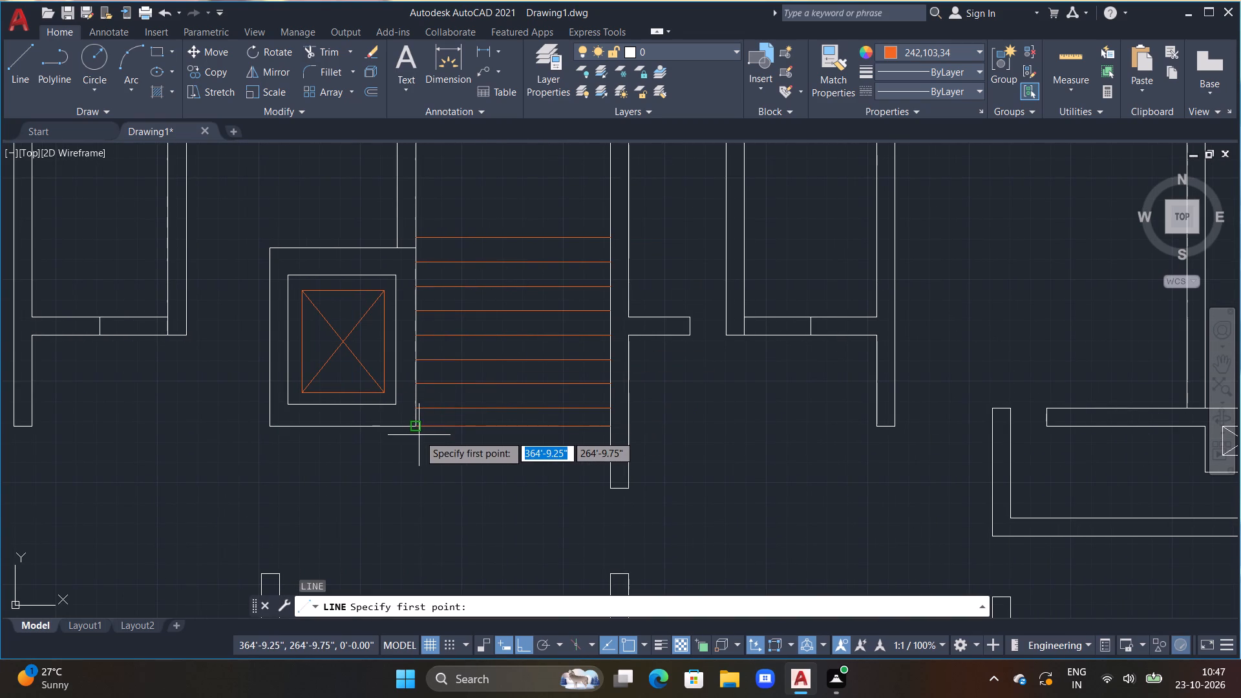
click(412, 428)
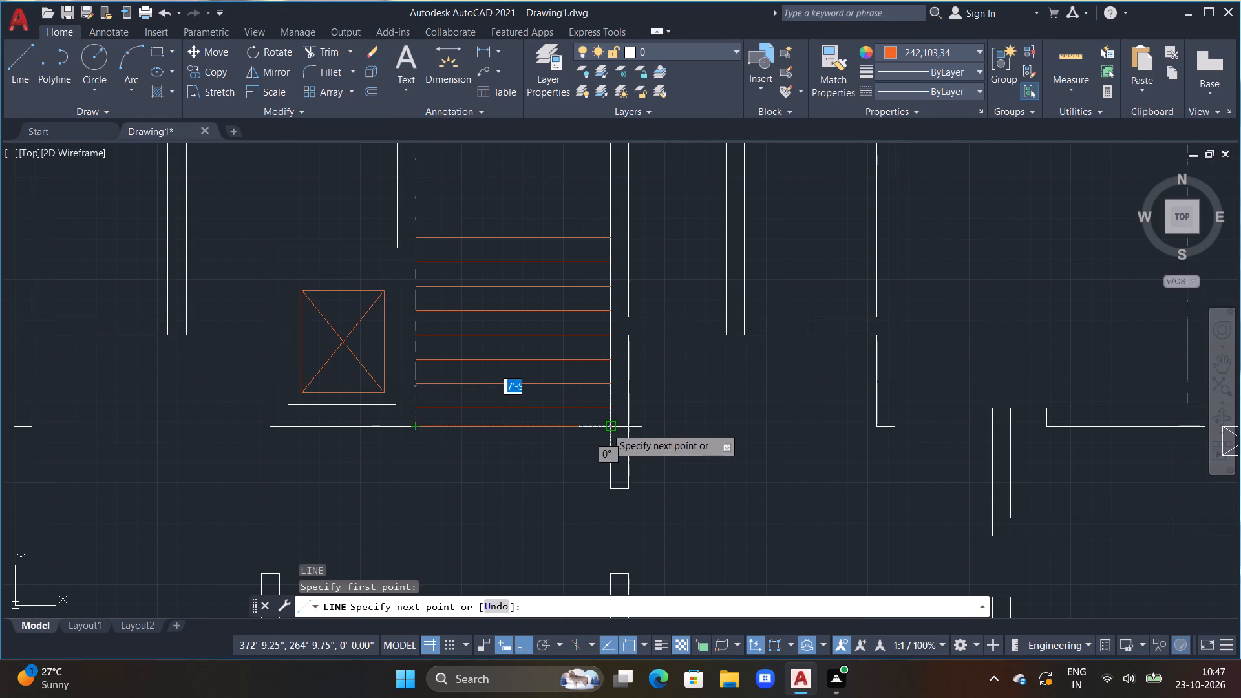
drag(609, 428, 602, 430)
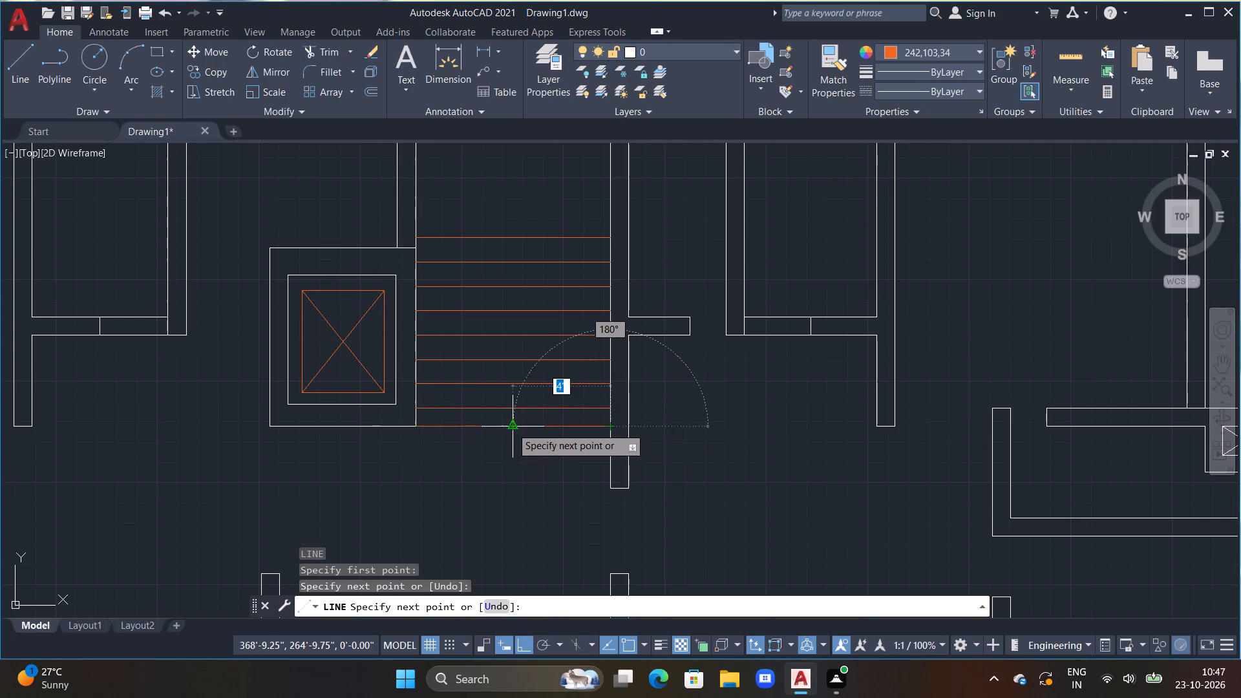
click(511, 427)
drag(511, 427, 510, 407)
click(511, 238)
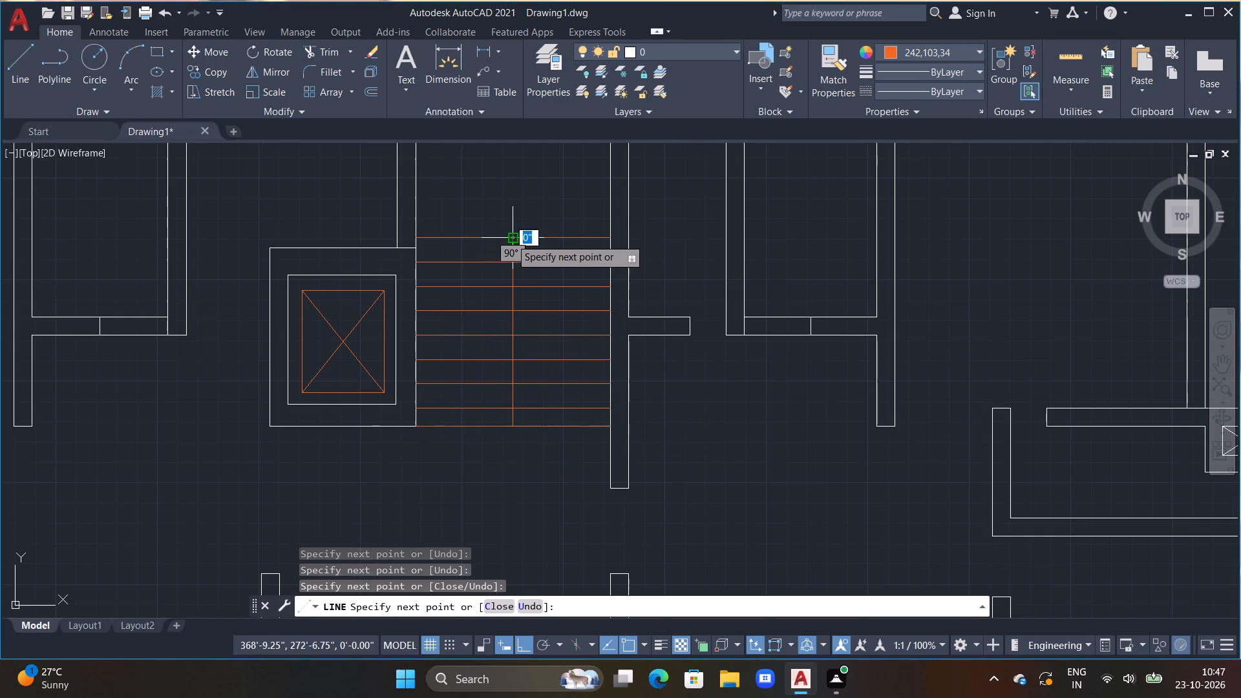
key(Escape)
Offset the stair's vertical centre line 2" to the west.
key(o)
text(FF)
key(space)
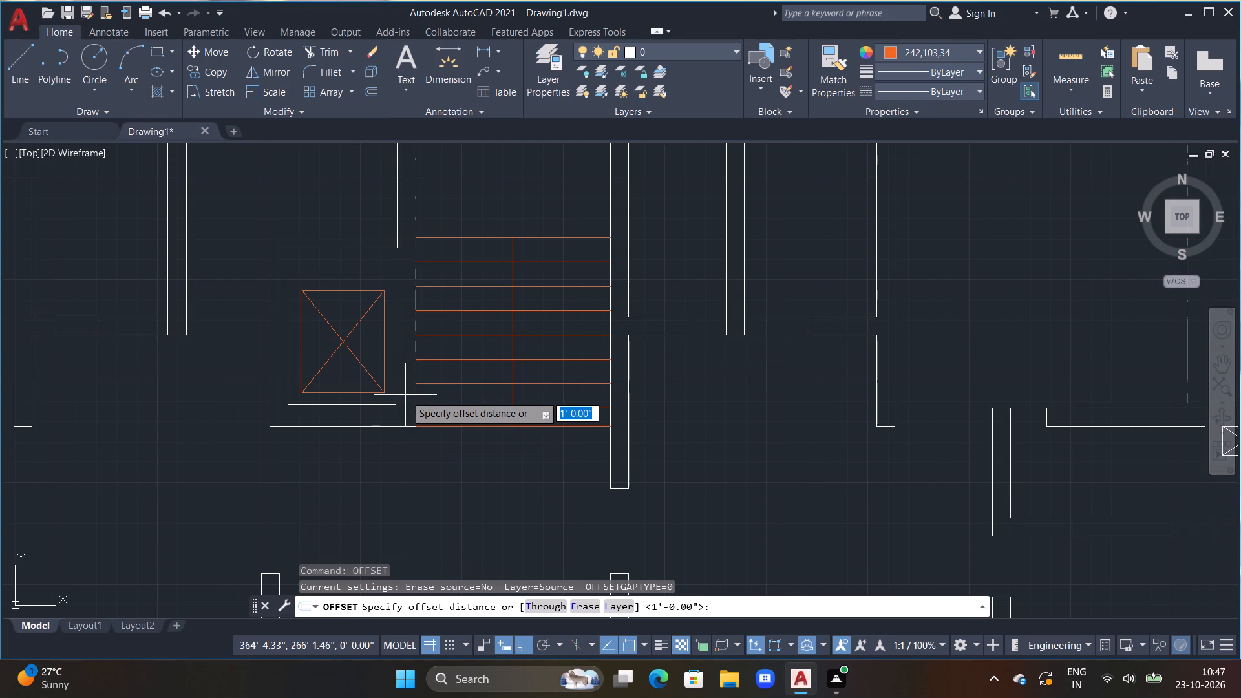
text(2")
key(Return)
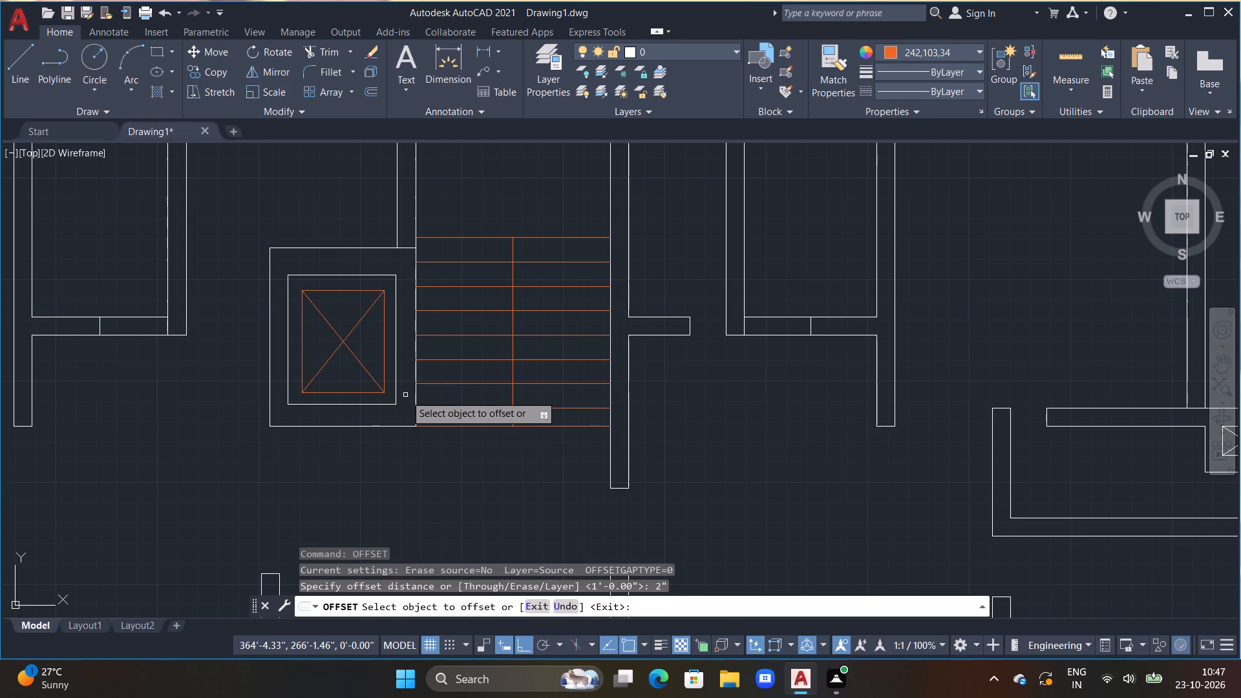
click(511, 398)
click(496, 399)
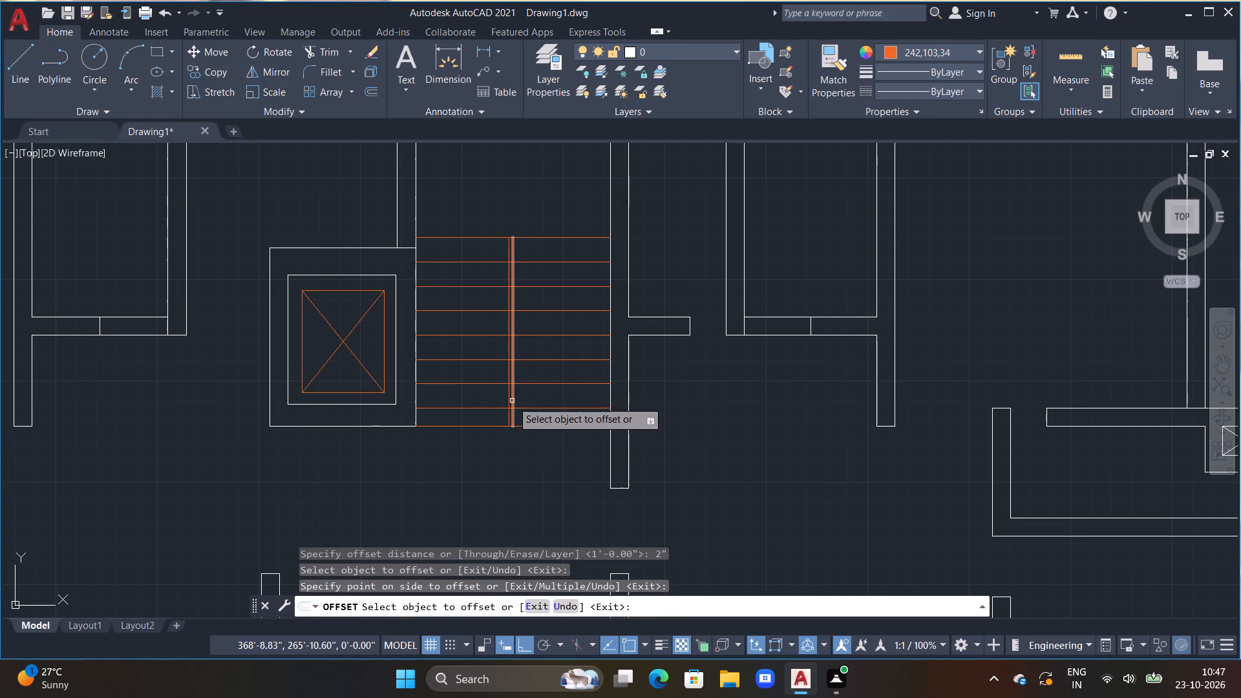
middle_drag(511, 476, 511, 485)
key(Escape)
key(Escape)
key(Escape)
key(Escape)
key(Escape)
key(Escape)
key(Escape)
key(Escape)
key(Escape)
key(Escape)
key(Escape)
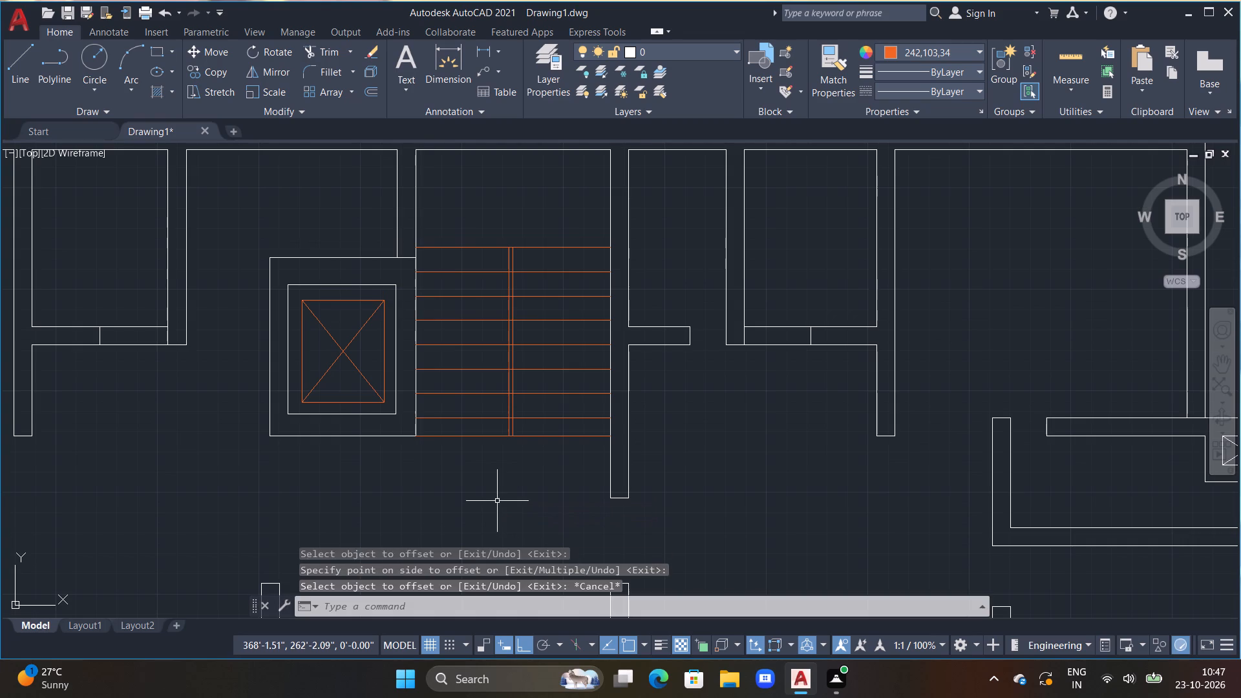
Draw a line chain along the west flight's south edge, back to its midpoint, about 9' north, east, and south to the east flight's south-edge midpoint.
middle_drag(463, 489, 436, 508)
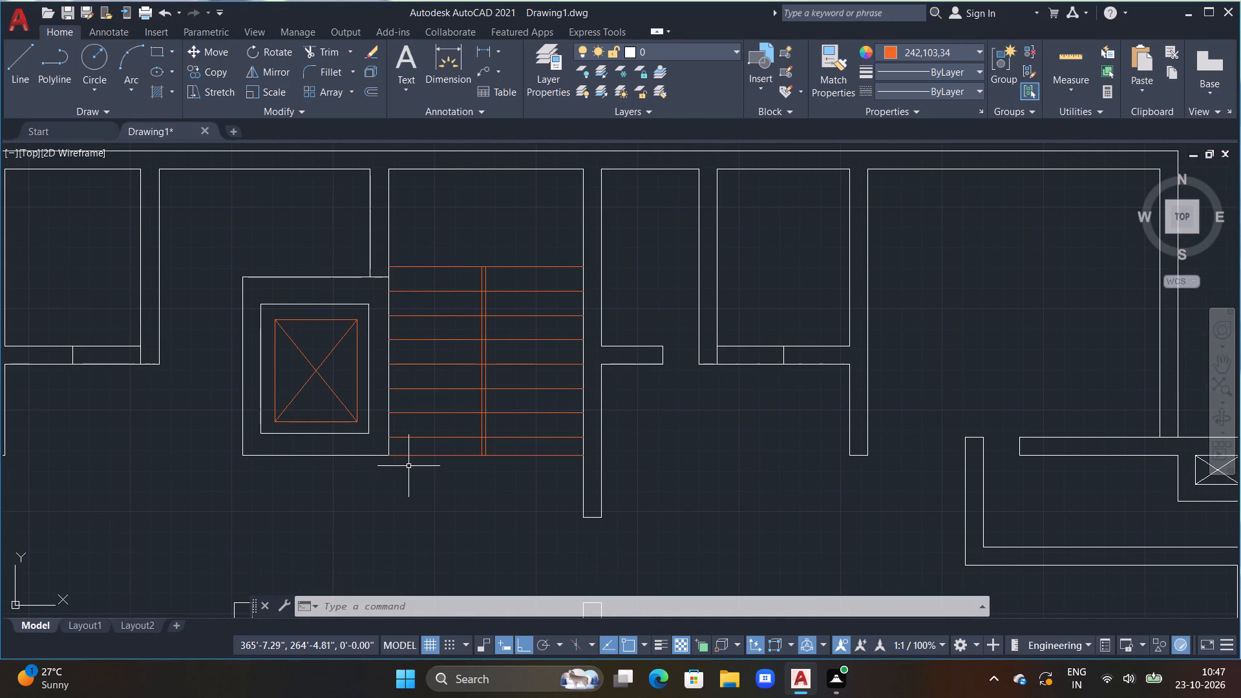
middle_drag(479, 485, 473, 507)
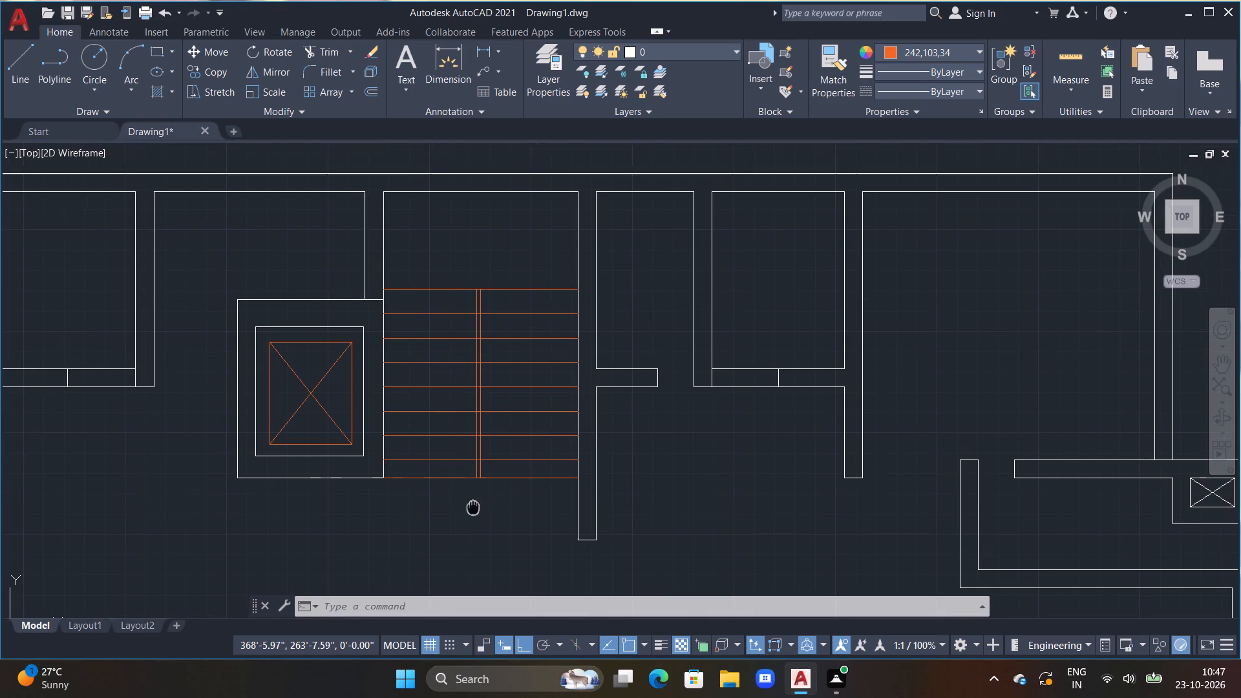
middle_drag(473, 507, 472, 507)
key(Escape)
key(Escape)
key(l)
key(space)
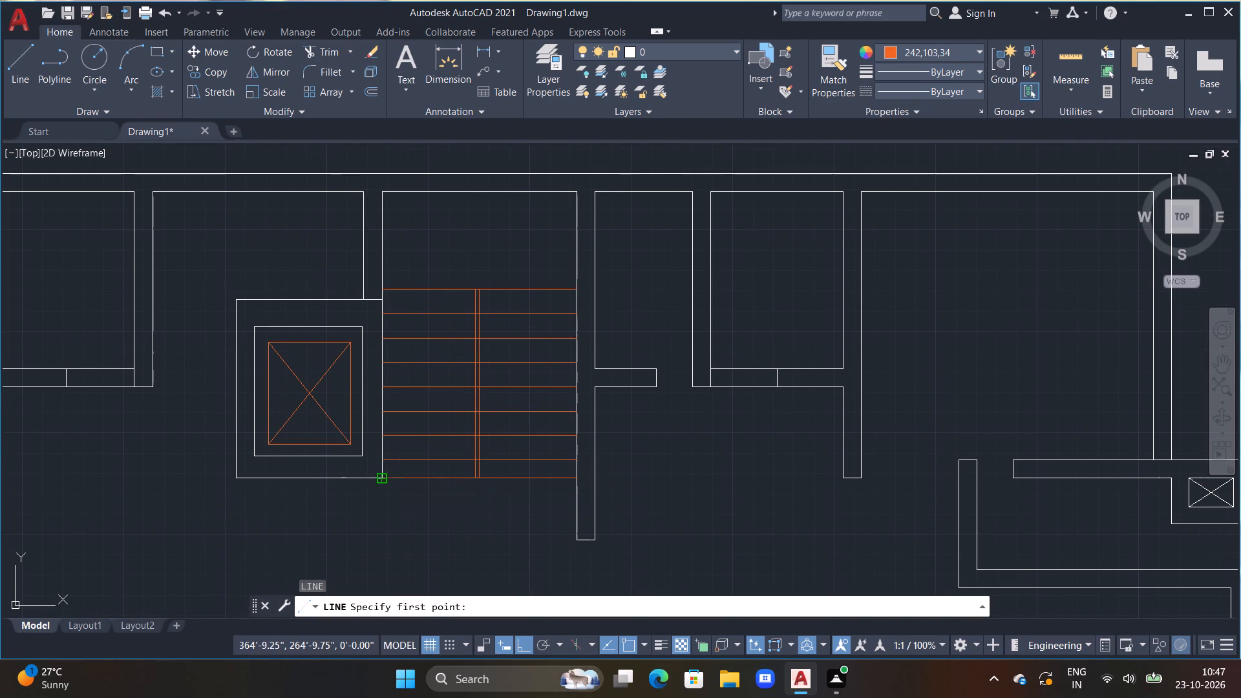
click(382, 479)
drag(475, 481, 468, 482)
drag(428, 481, 428, 466)
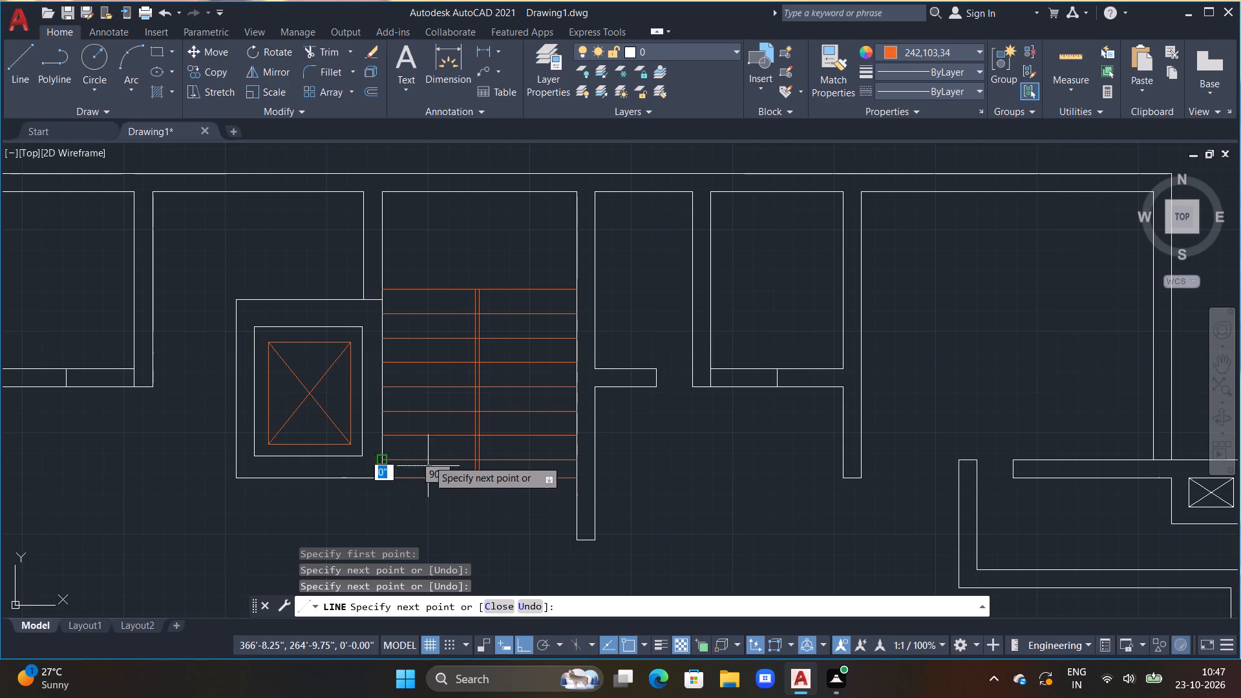
click(432, 258)
click(531, 259)
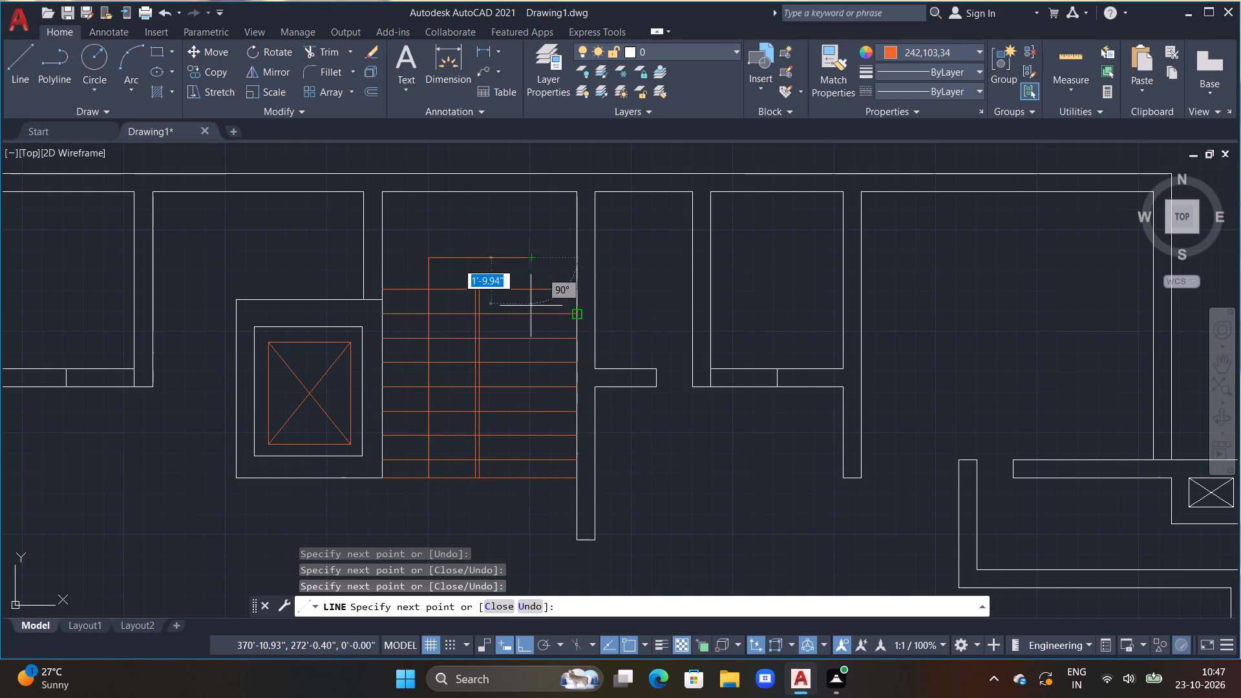
click(530, 478)
key(Escape)
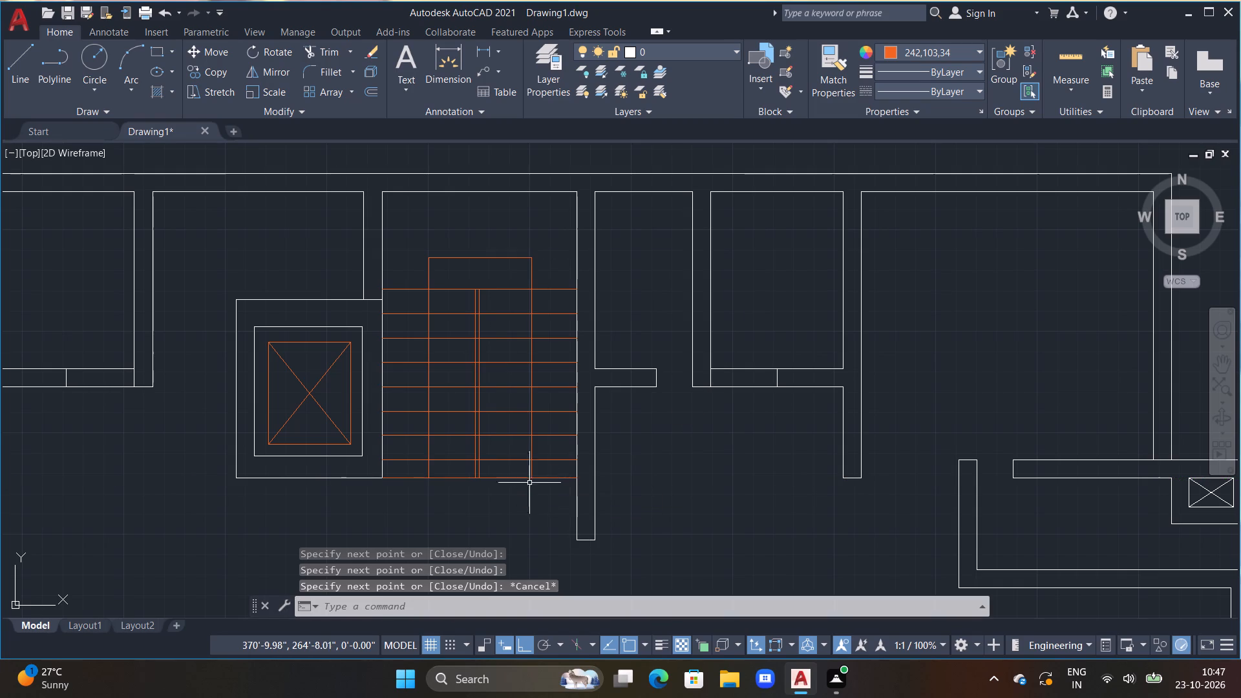
key(Escape)
key(Escape)
Trim the intermediate tread lines out of the 2" gap between the stair's two vertical centre lines.
scroll(504, 319, up, 2)
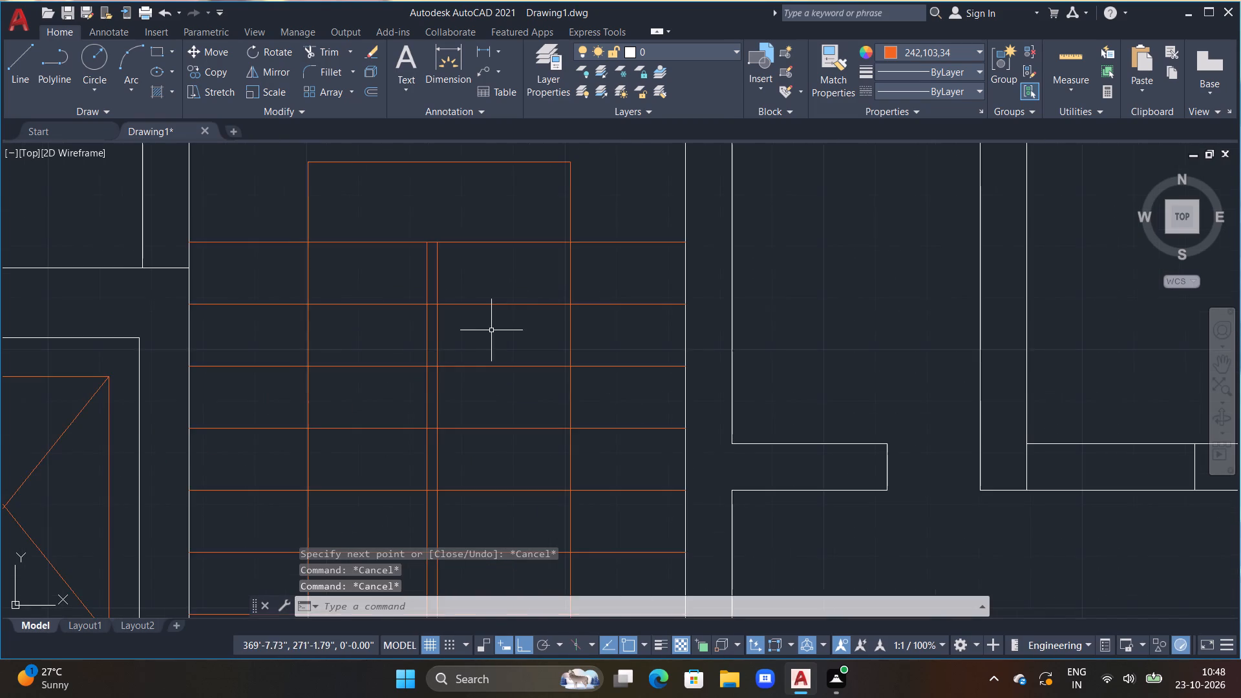
middle_drag(495, 327, 546, 260)
key(Escape)
scroll(530, 286, down, 1)
middle_drag(514, 330, 548, 286)
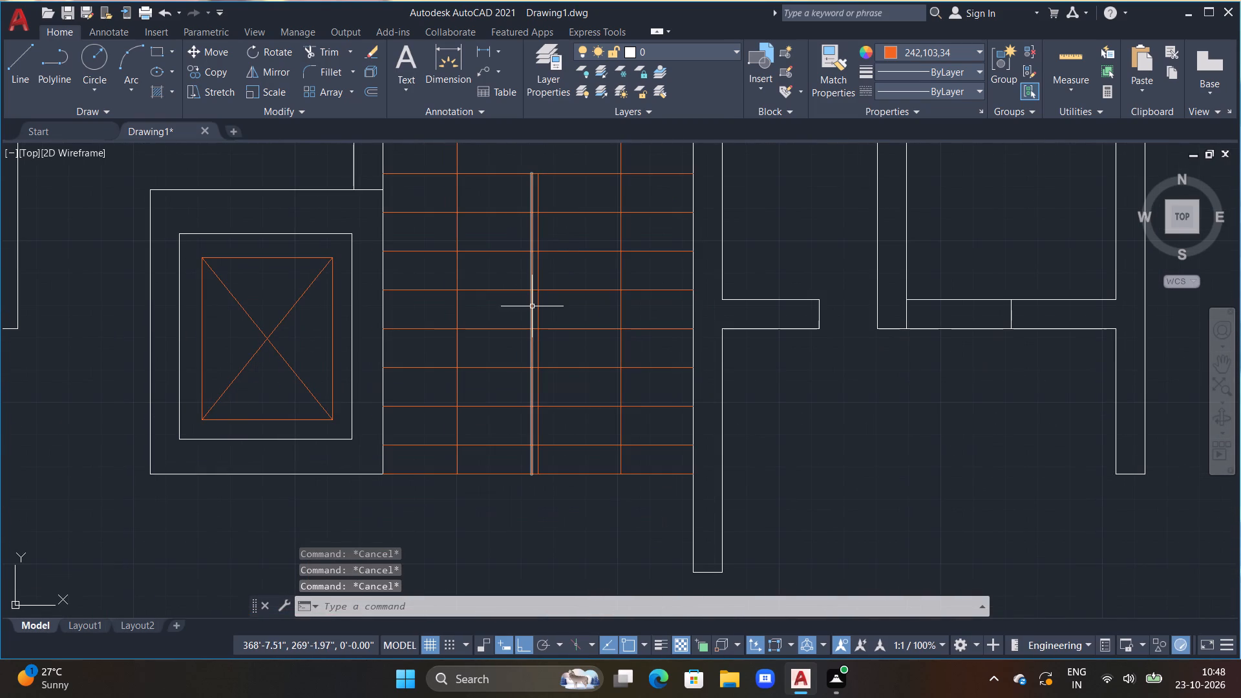
scroll(529, 317, down, 1)
middle_drag(519, 340, 504, 385)
text(TR)
key(space)
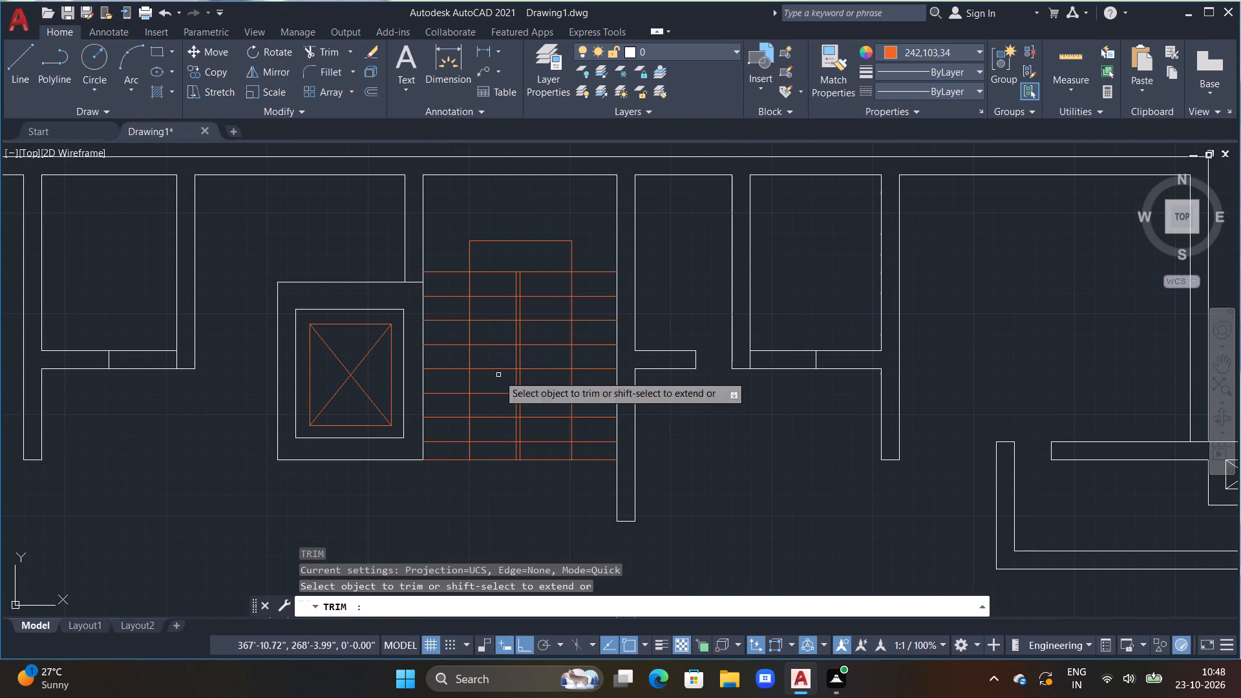
scroll(515, 437, up, 3)
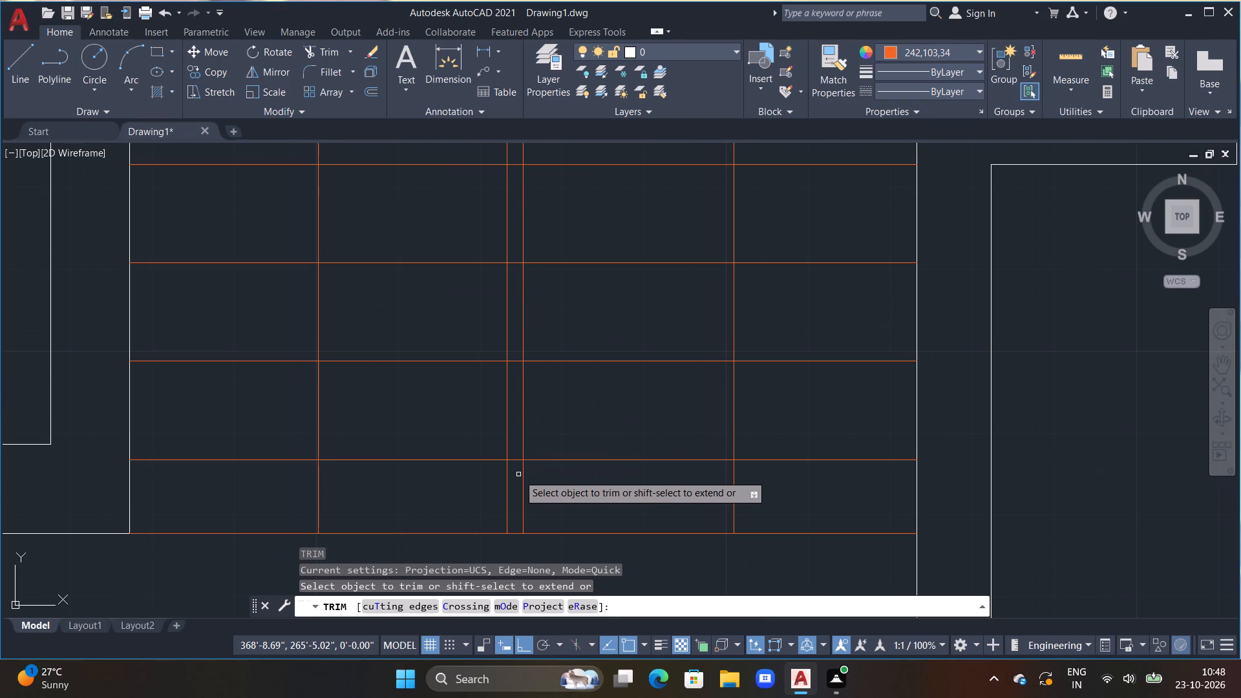
drag(516, 471, 517, 347)
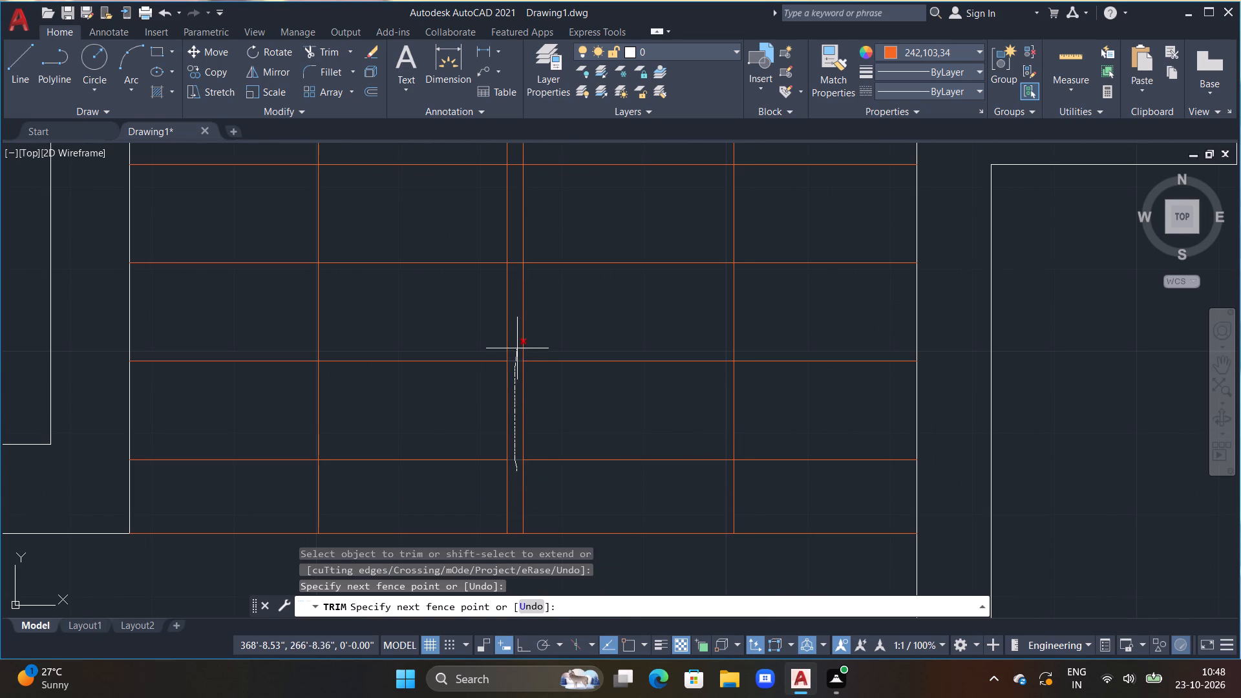
drag(517, 347, 518, 334)
drag(511, 273, 514, 253)
middle_drag(514, 245, 516, 252)
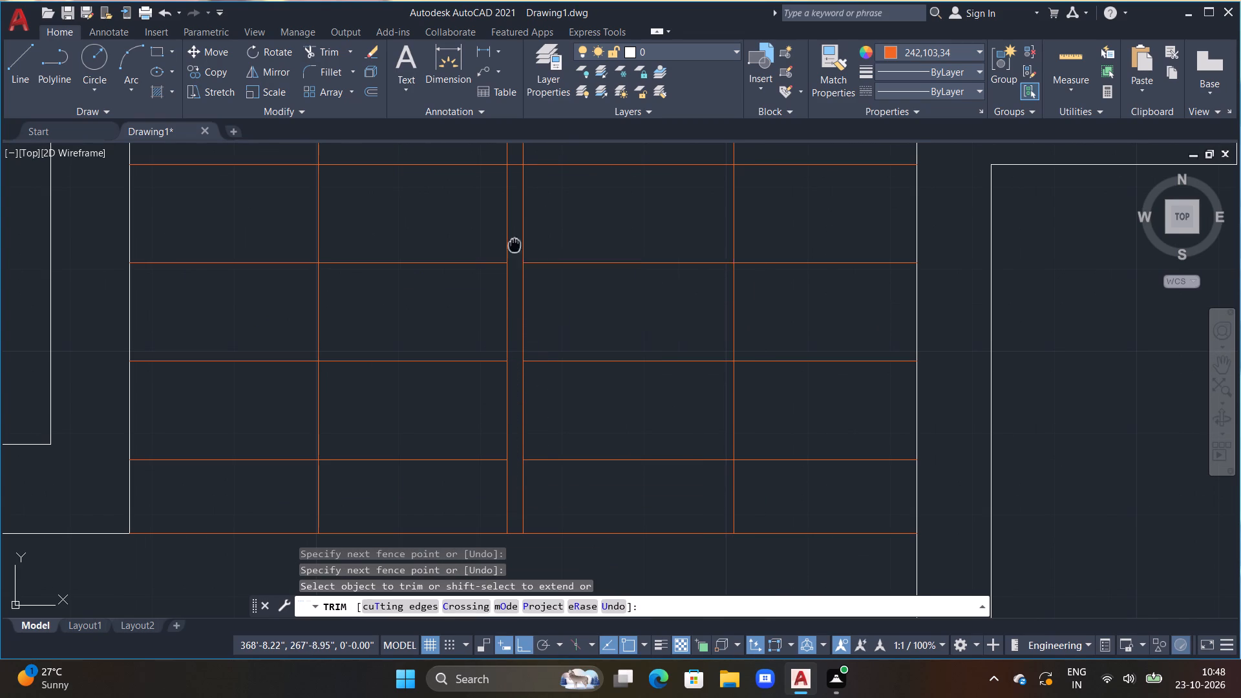
middle_drag(516, 252, 518, 421)
click(518, 342)
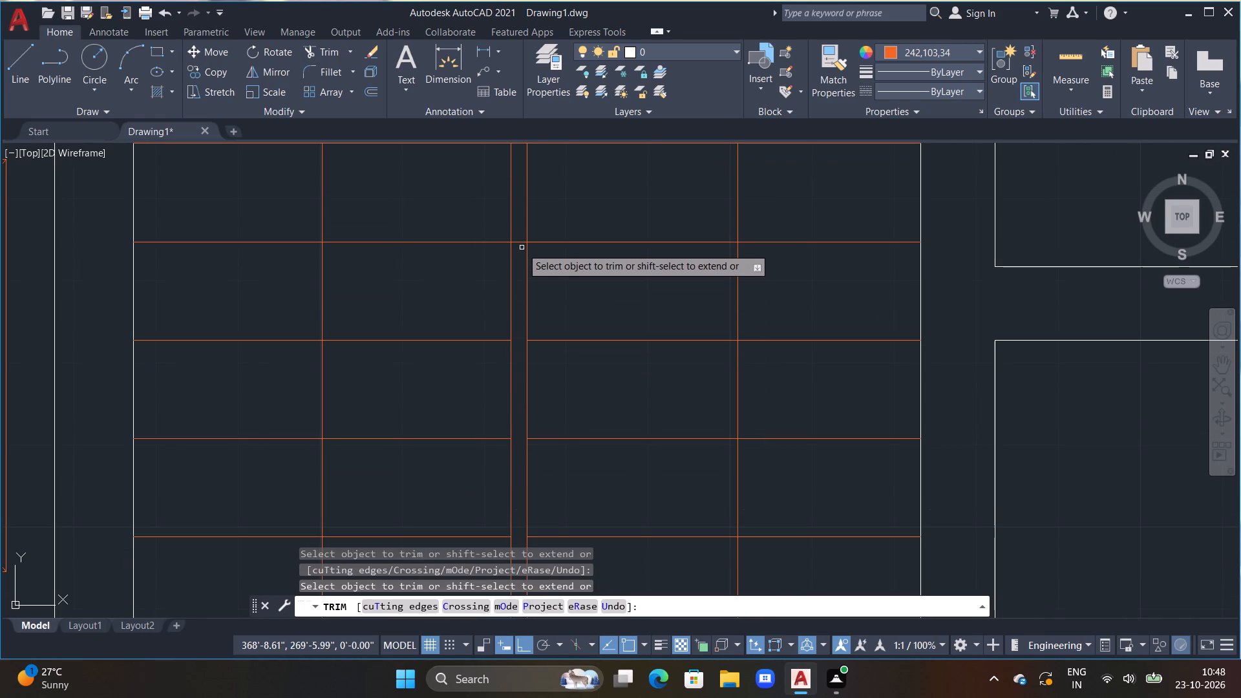
click(521, 243)
scroll(521, 240, up, 1)
scroll(521, 240, down, 1)
middle_drag(521, 248, 529, 453)
scroll(529, 453, down, 1)
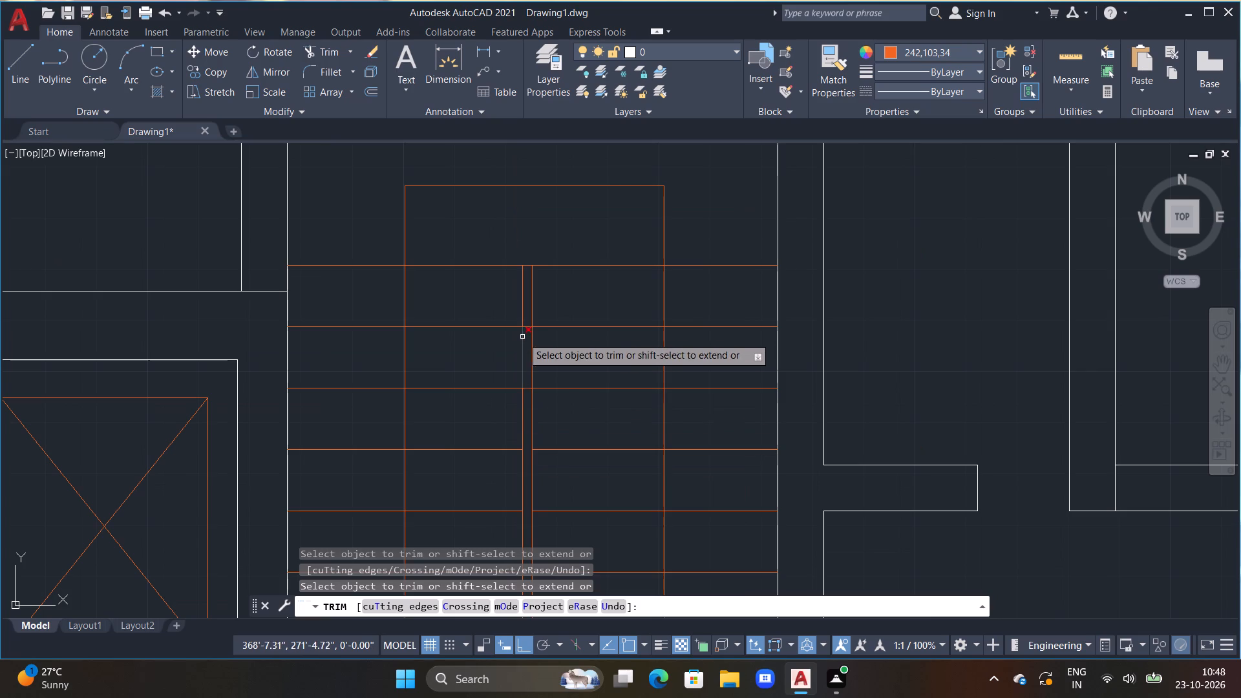
click(526, 328)
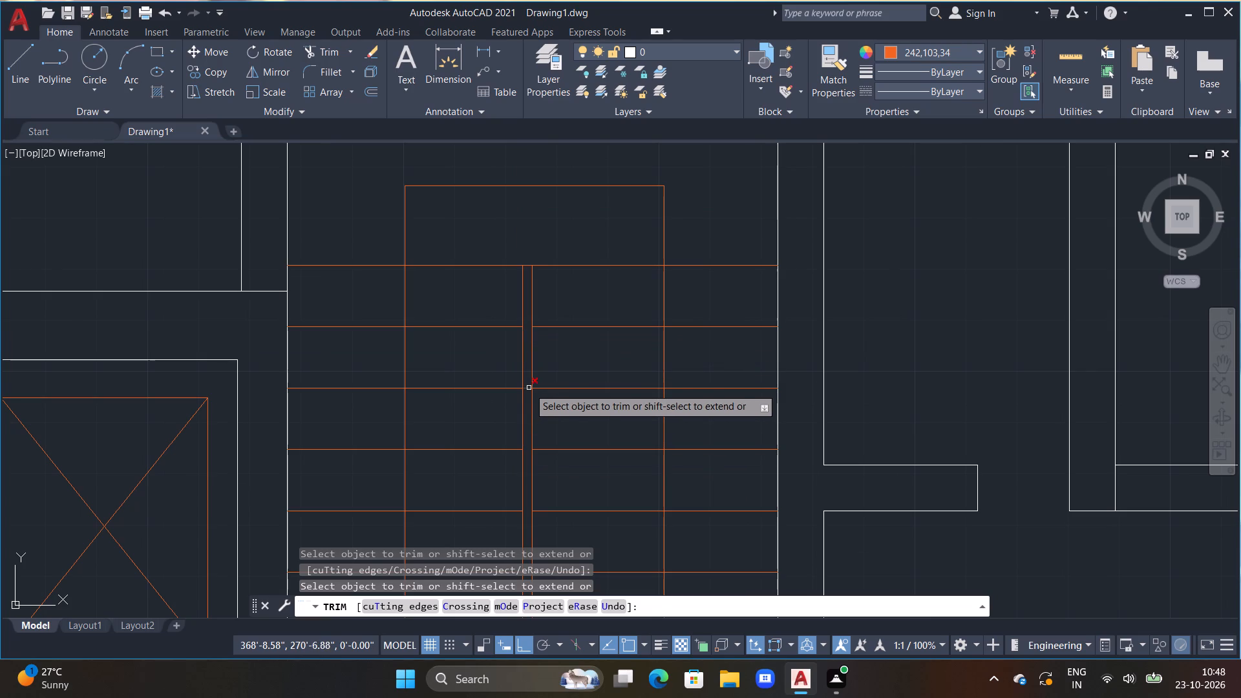
click(529, 387)
key(Escape)
key(Escape)
scroll(537, 442, down, 2)
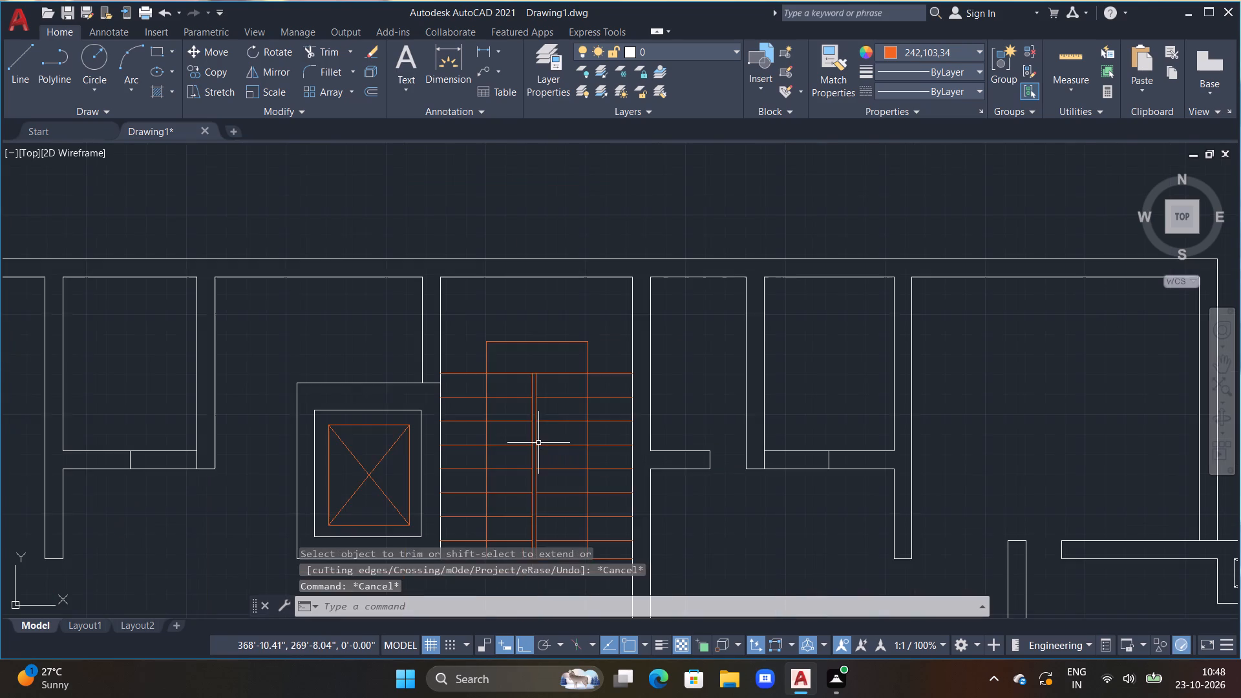
key(Escape)
middle_drag(527, 399, 528, 353)
scroll(528, 352, down, 1)
key(Escape)
key(Escape)
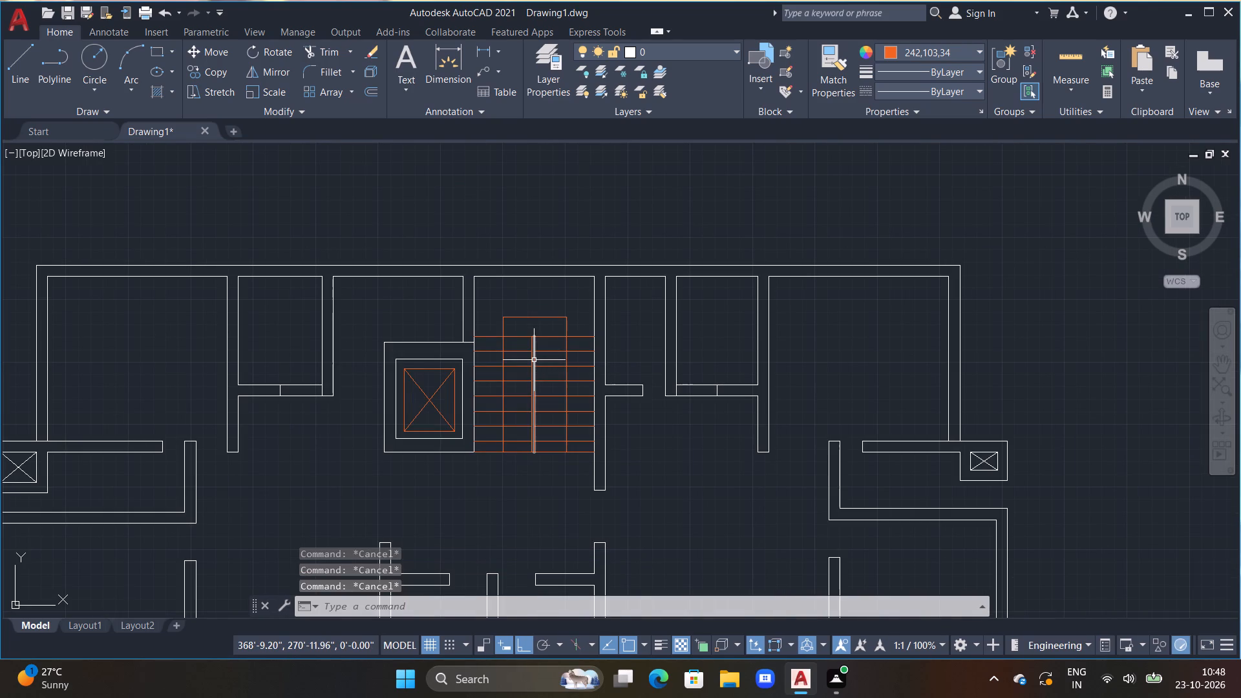
Set the current colour to Magenta and draw lines 11'-9" north from the northwest crossed shaft's outer corner and 3'-2" east to the outer wall corner.
middle_drag(473, 485, 423, 412)
key(Escape)
scroll(458, 405, down, 1)
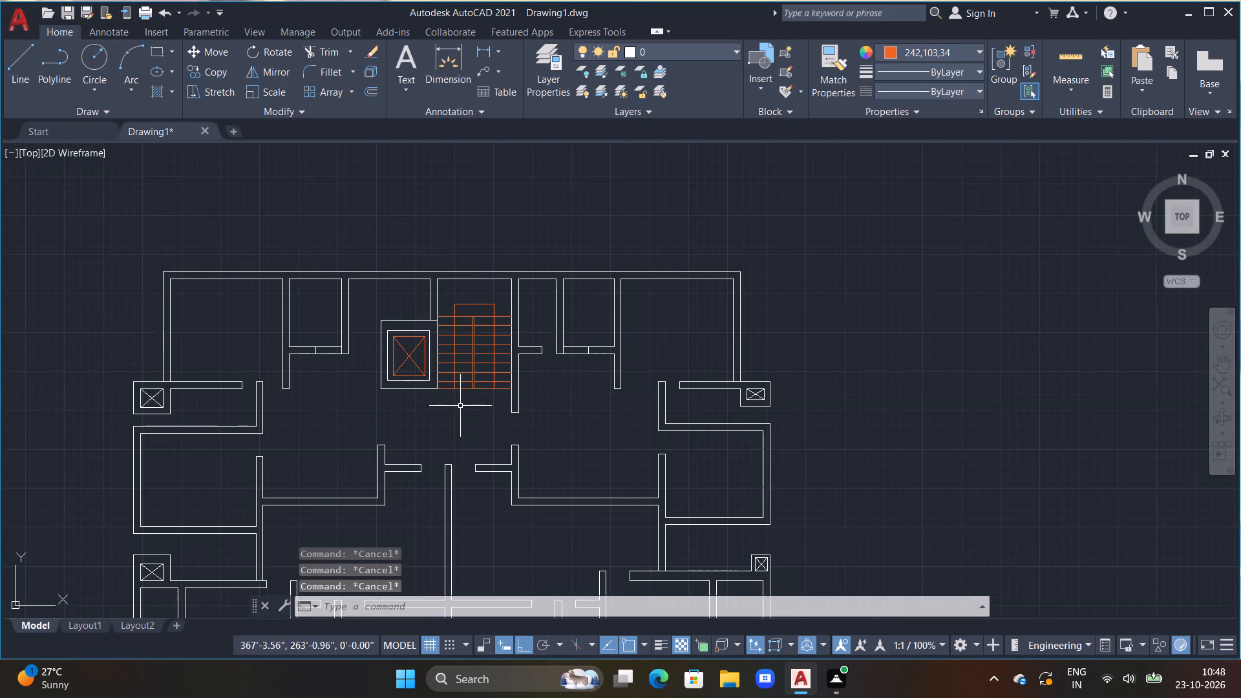
middle_drag(476, 412, 498, 321)
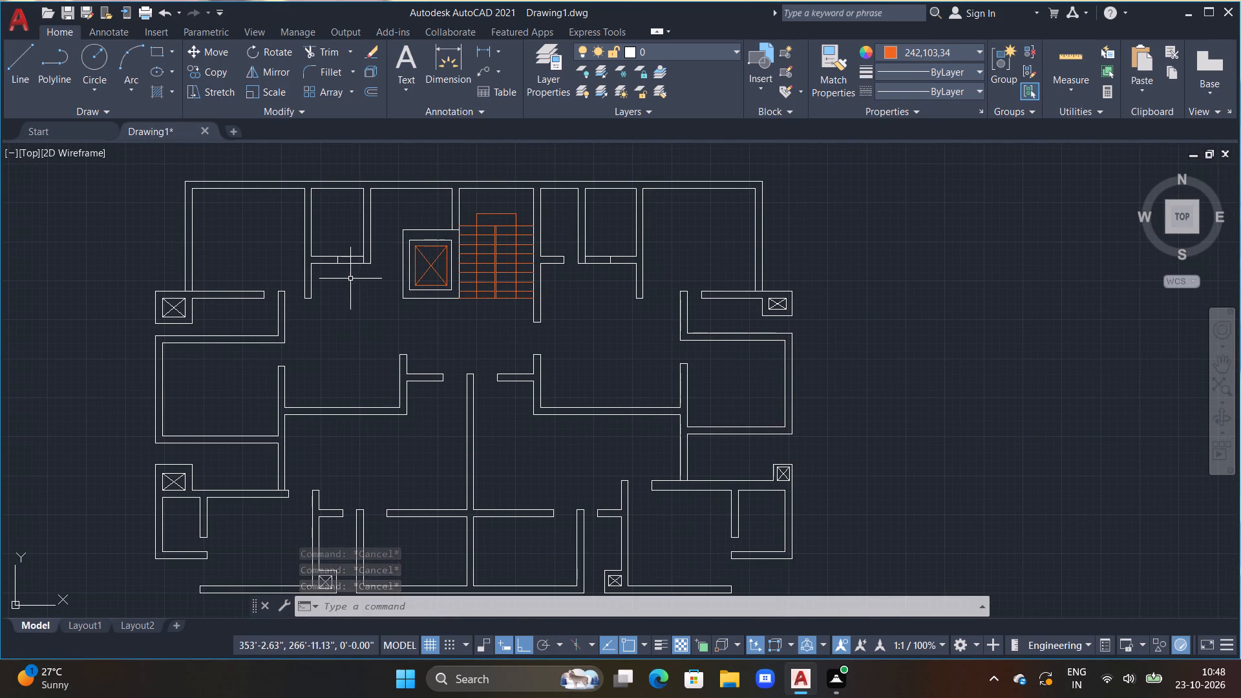
middle_drag(345, 277, 454, 295)
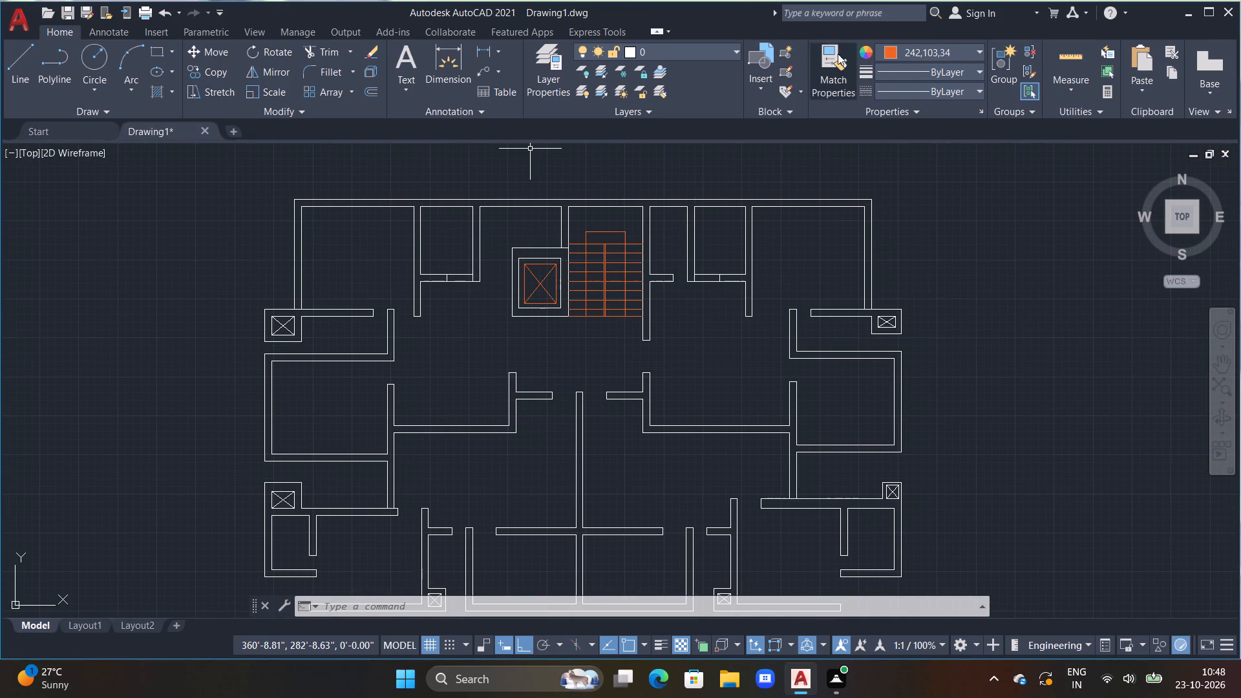
click(980, 50)
click(970, 217)
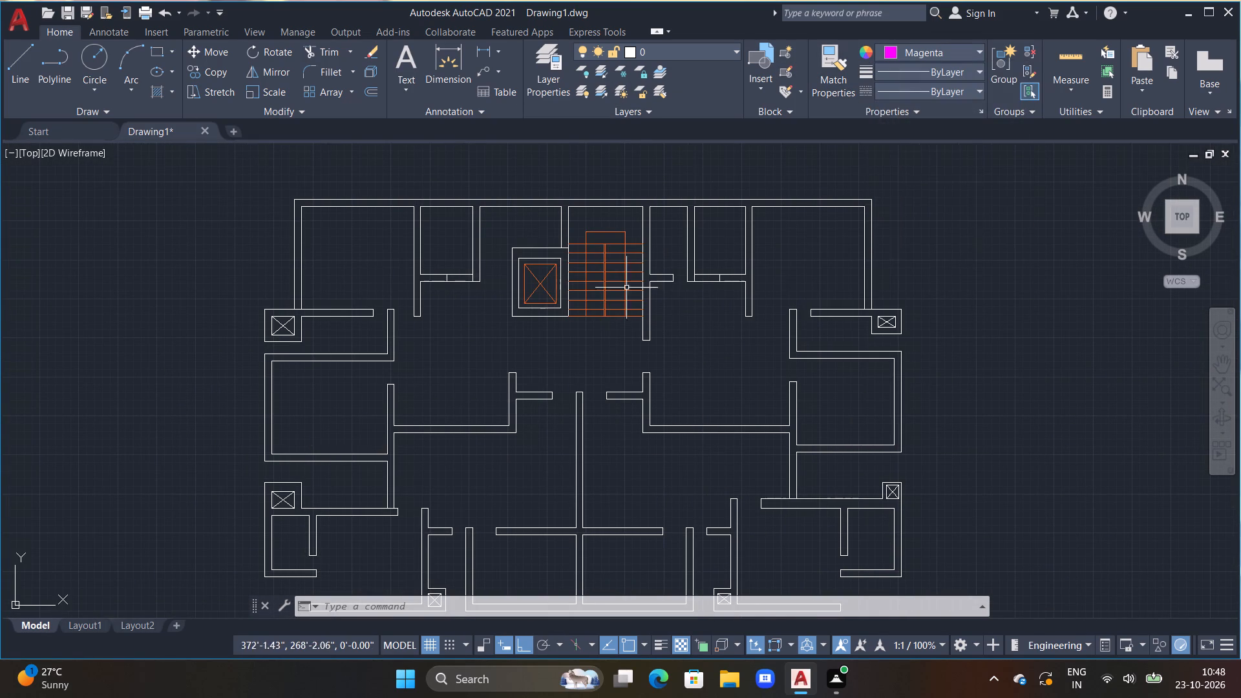
middle_drag(546, 308, 836, 264)
middle_drag(601, 254, 606, 325)
scroll(553, 321, up, 1)
middle_drag(553, 321, 518, 354)
scroll(518, 354, up, 1)
key(l)
key(space)
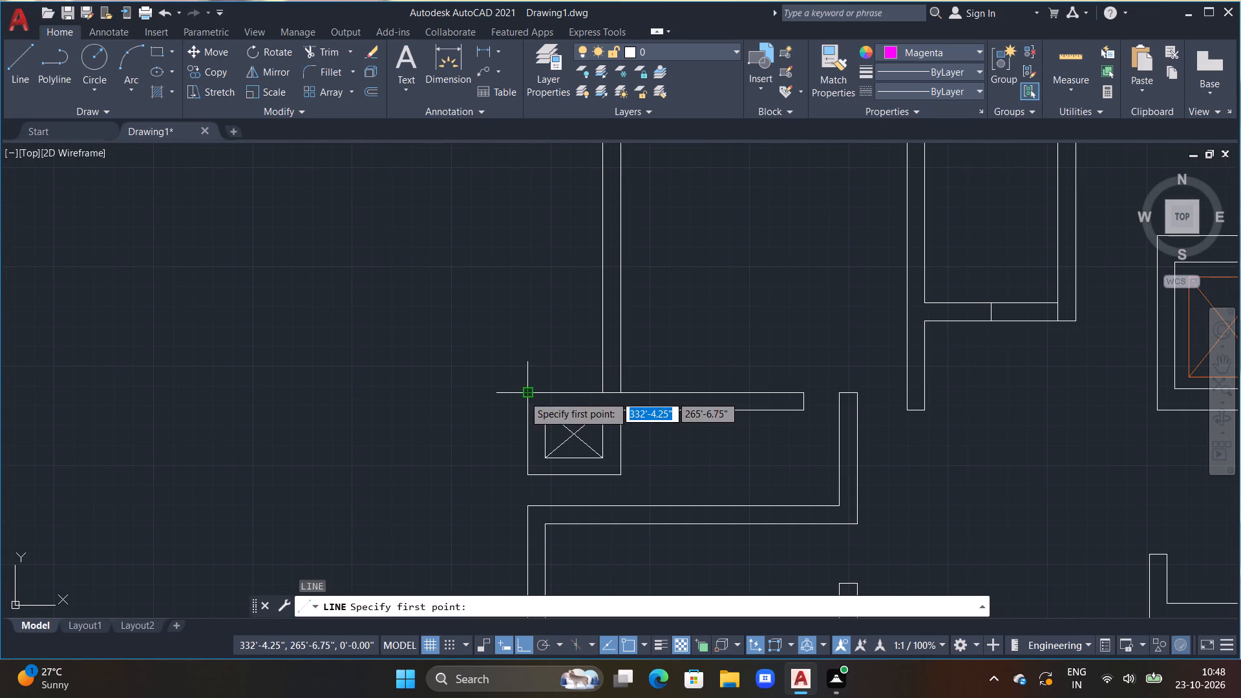
drag(525, 395, 520, 302)
middle_drag(516, 237, 506, 405)
middle_drag(505, 281, 500, 339)
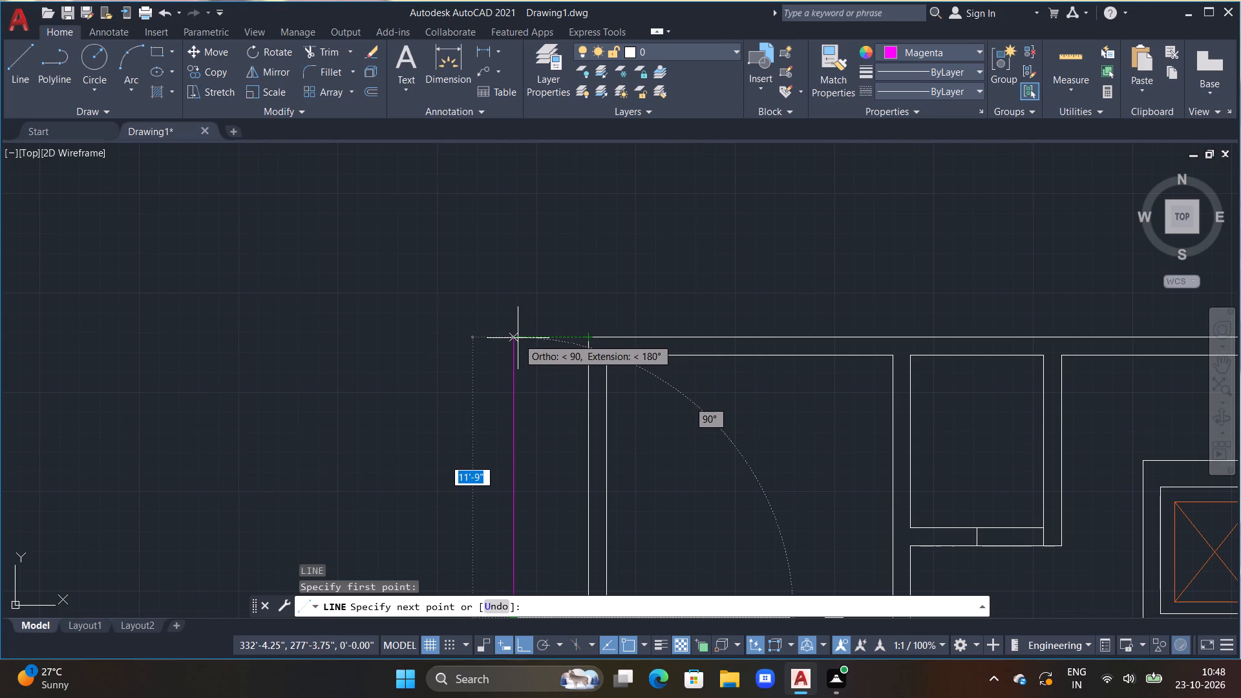
click(513, 339)
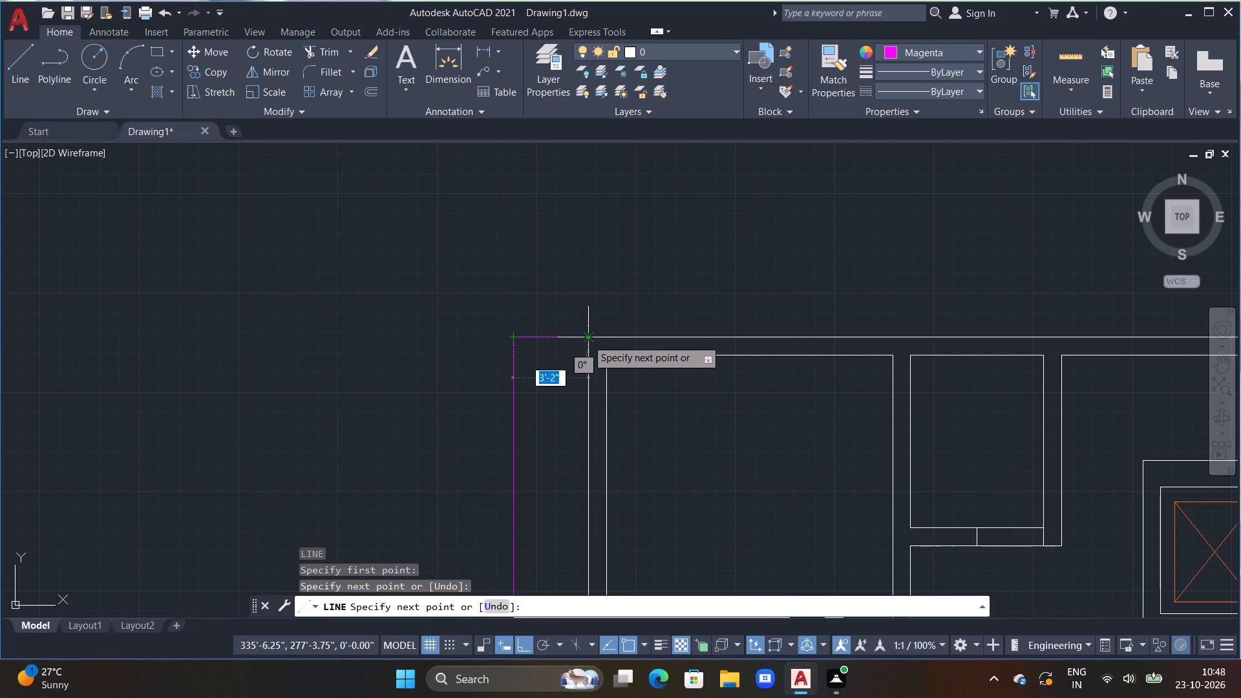
click(587, 339)
key(Escape)
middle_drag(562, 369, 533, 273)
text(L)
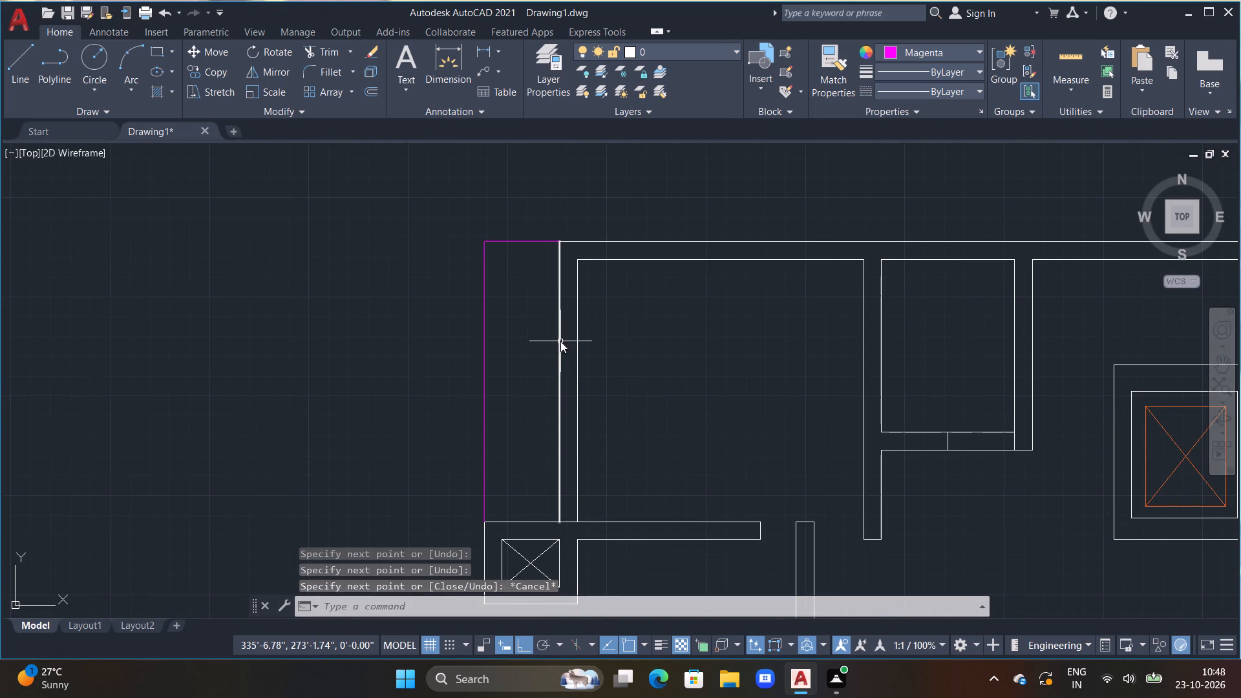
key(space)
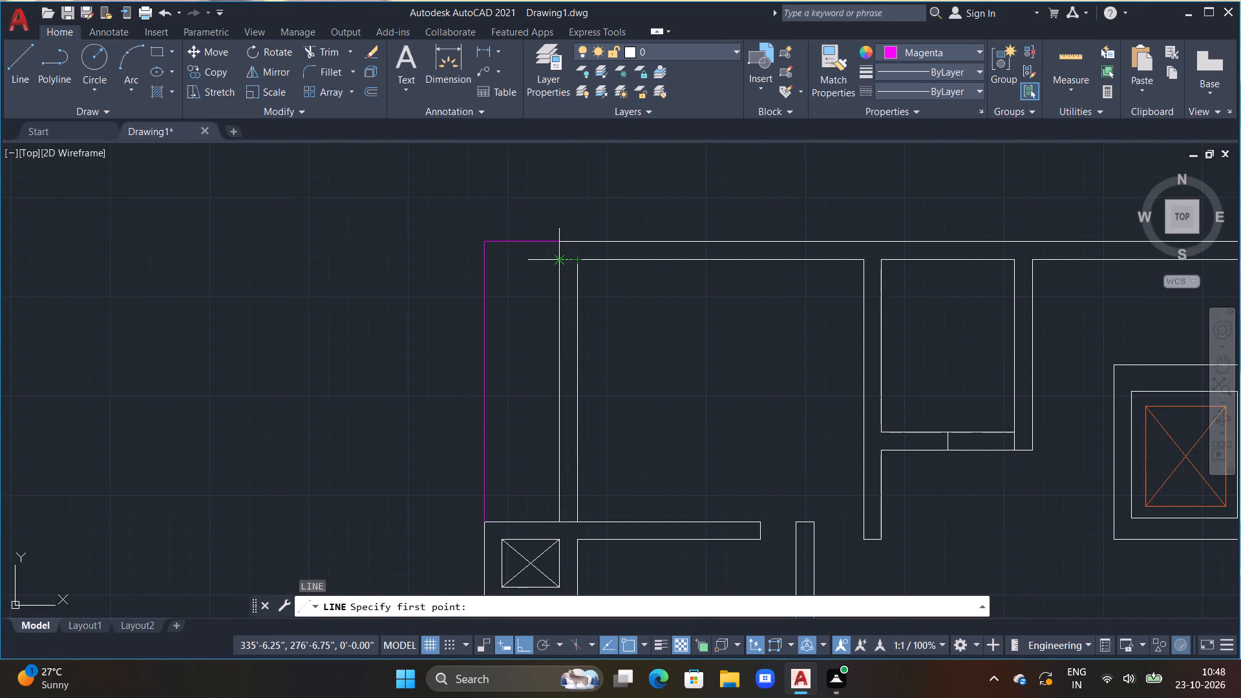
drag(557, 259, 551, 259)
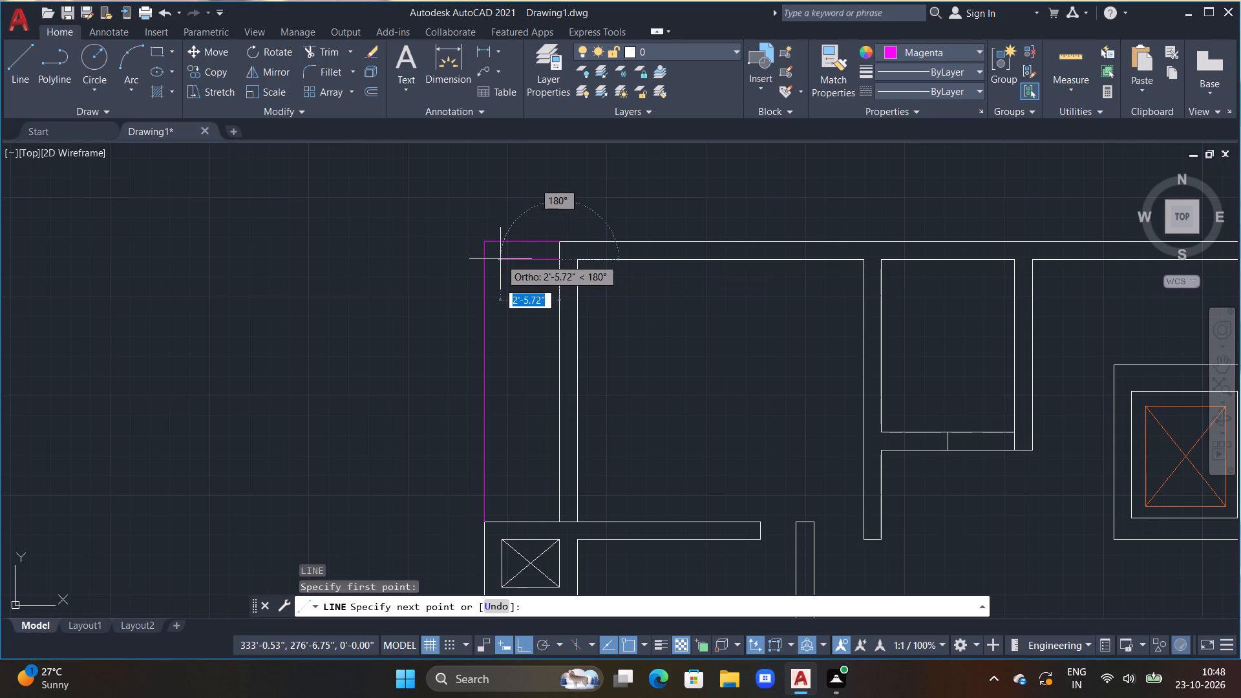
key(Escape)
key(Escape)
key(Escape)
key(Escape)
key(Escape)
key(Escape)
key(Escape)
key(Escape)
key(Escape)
Offset the two magenta lines at the plan's northwest corner 9" inward.
text(OFF)
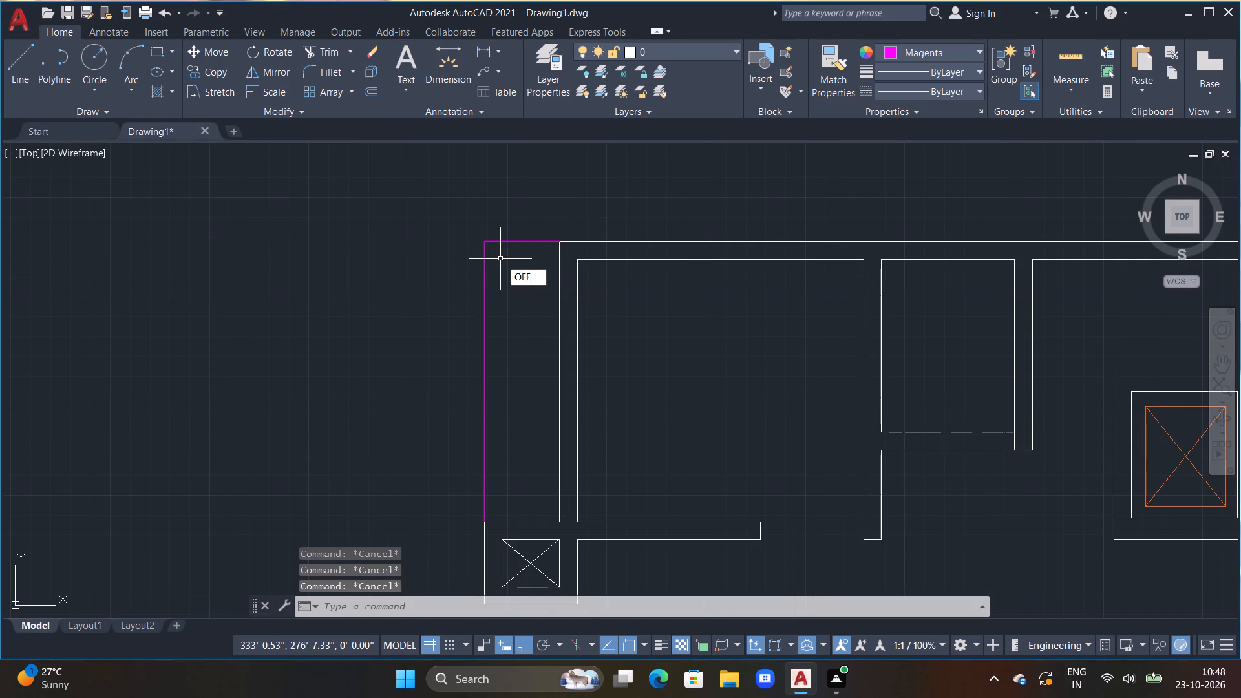
key(space)
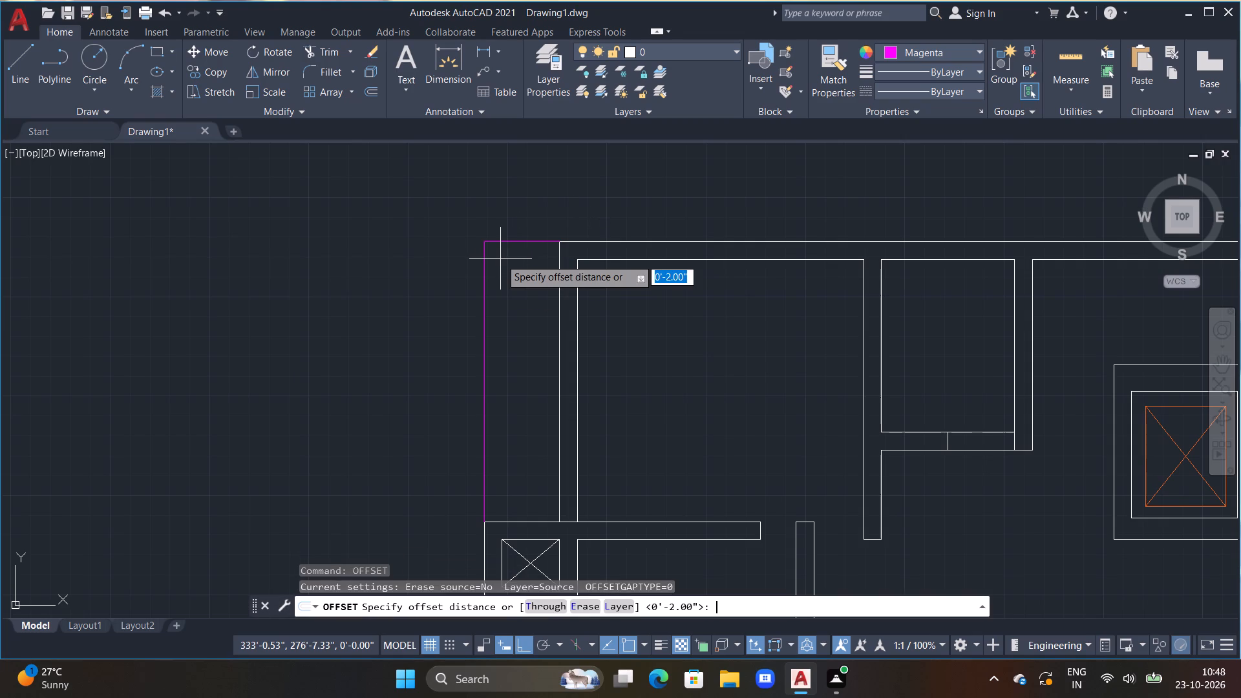
text(9")
key(Return)
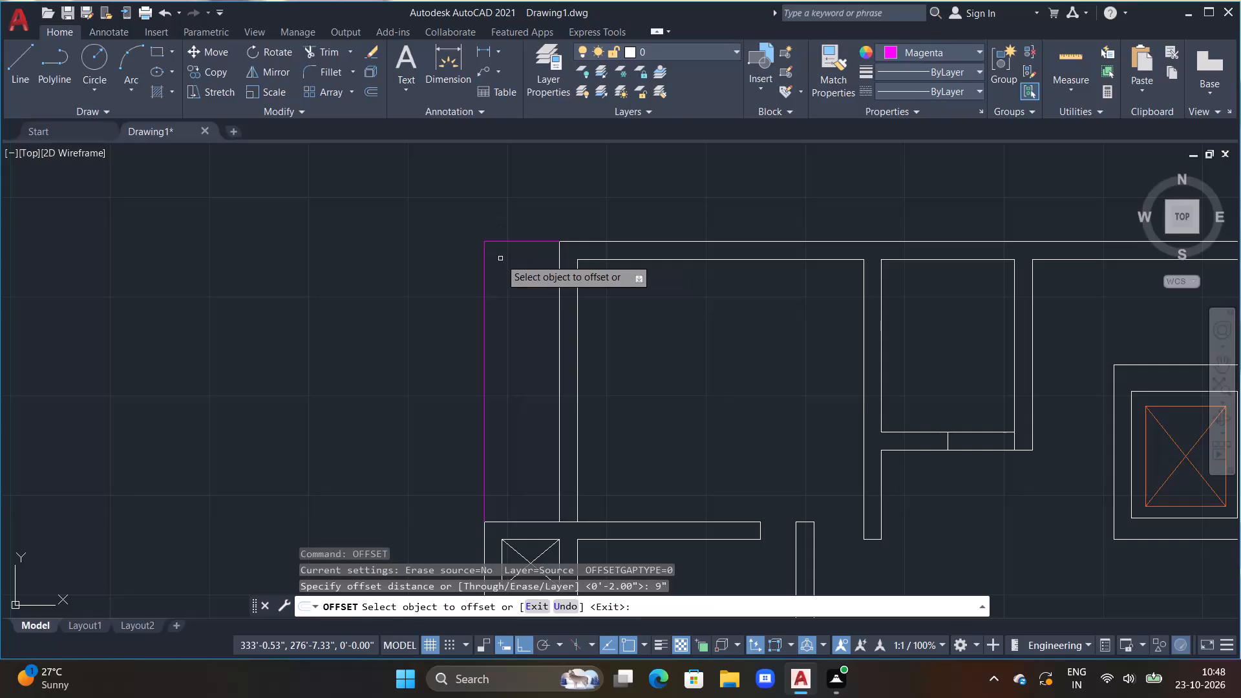
click(509, 243)
click(531, 337)
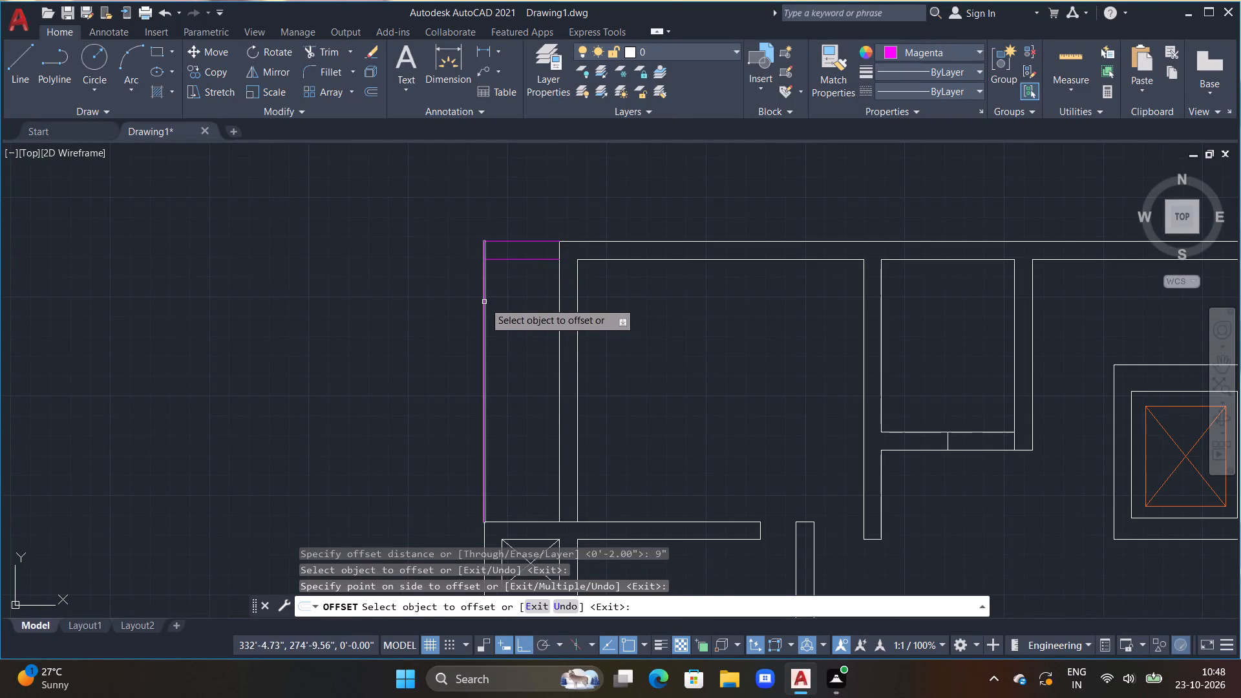
drag(484, 302, 491, 308)
click(509, 330)
key(Escape)
Trim the overlapping ends of the inner magenta lines to a clean northwest corner.
key(t)
text(R)
key(space)
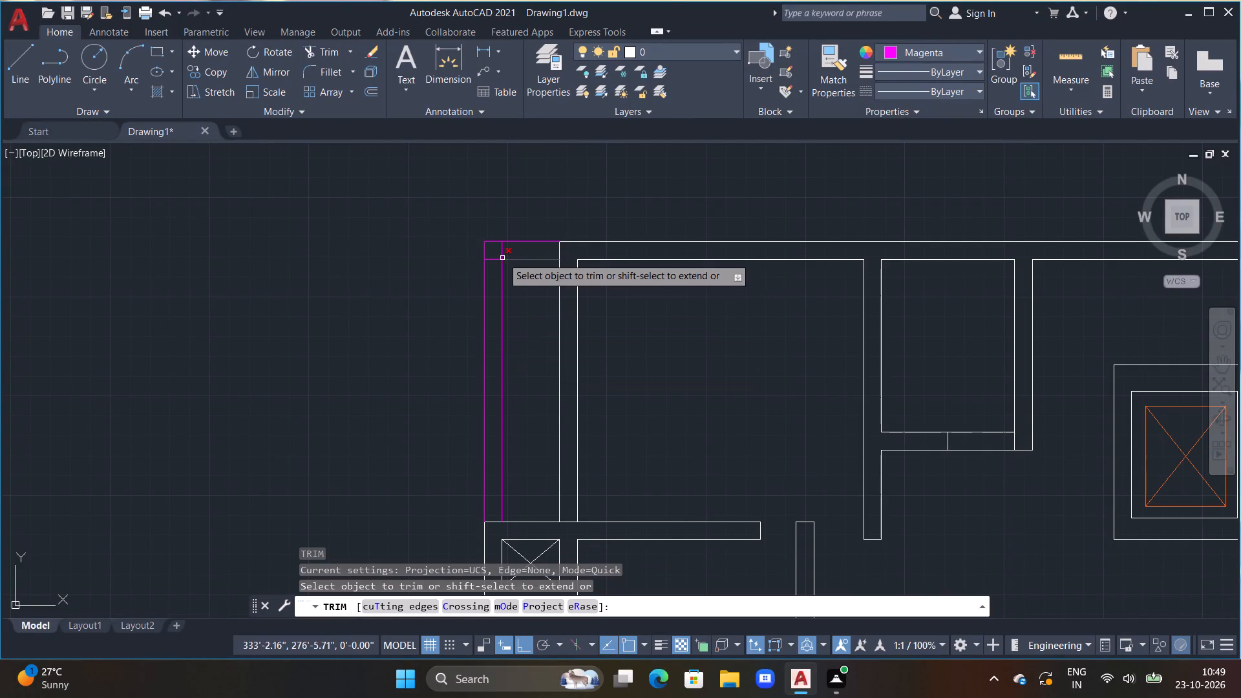
click(488, 261)
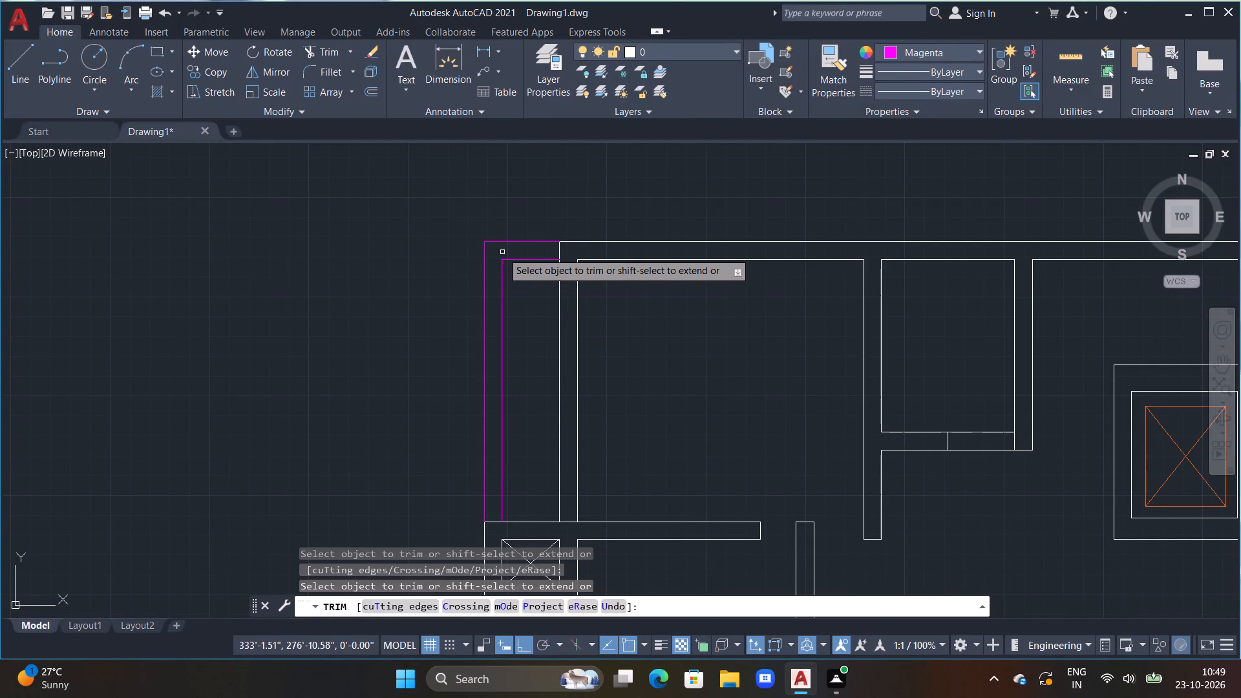
double_click(502, 252)
scroll(546, 377, down, 2)
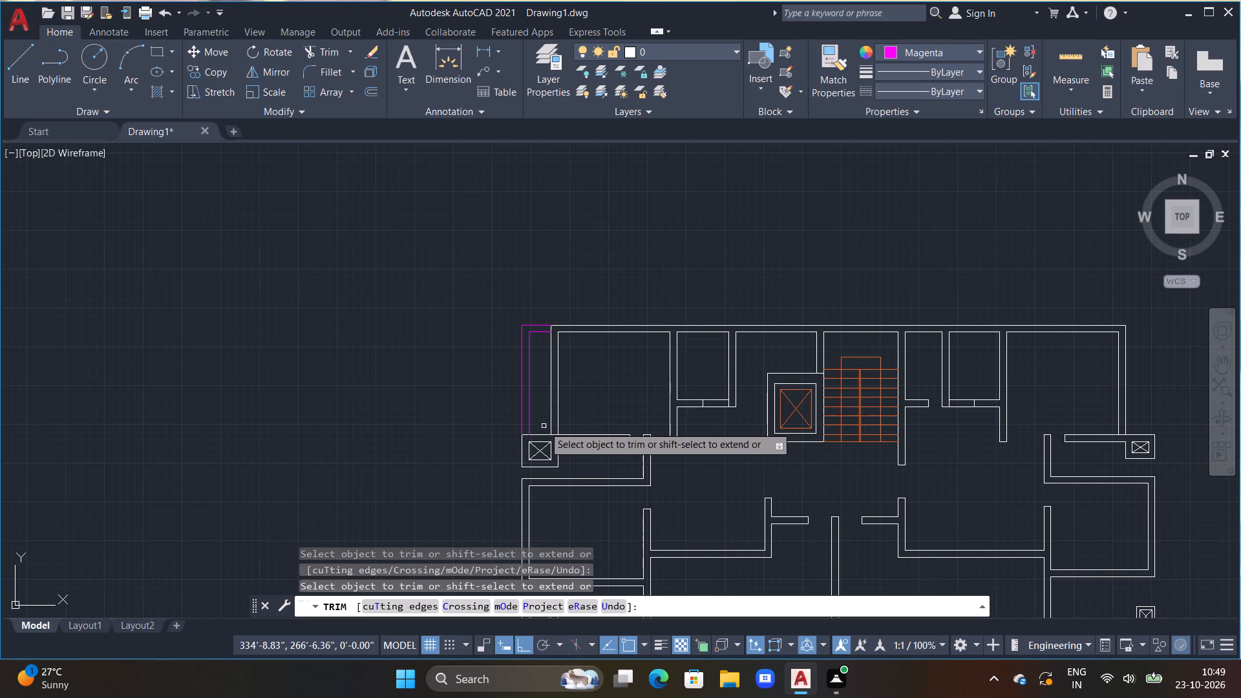
middle_drag(553, 399, 326, 258)
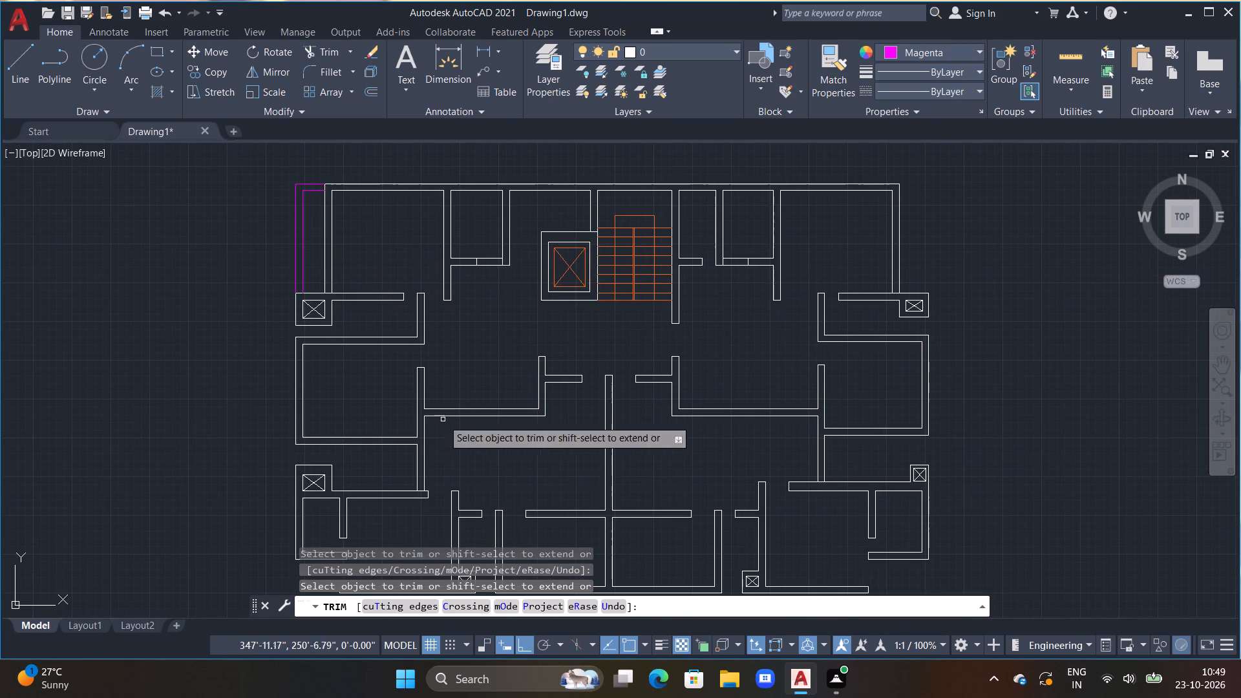
middle_drag(451, 396, 514, 291)
key(Escape)
key(Escape)
middle_drag(376, 445, 491, 330)
key(Escape)
Draw magenta lines from the southwest outer wall corner 3'-8" south and east to the south wall's outer end corner.
scroll(491, 379, up, 2)
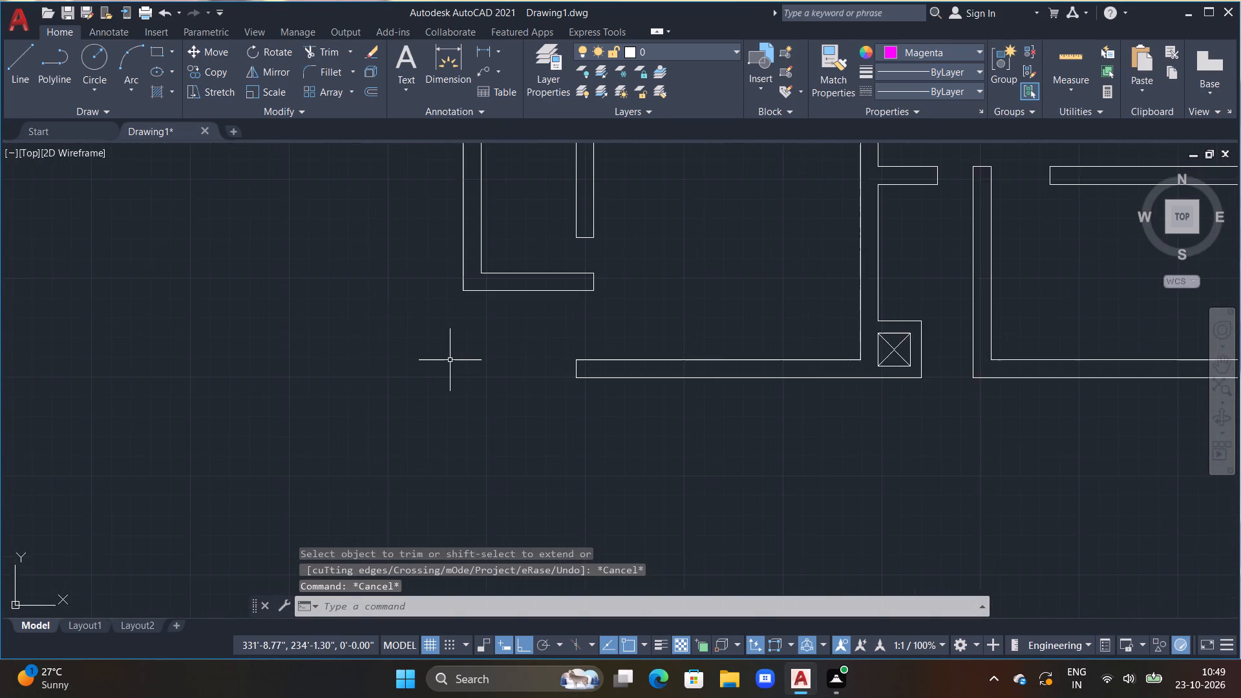
middle_drag(450, 360, 463, 403)
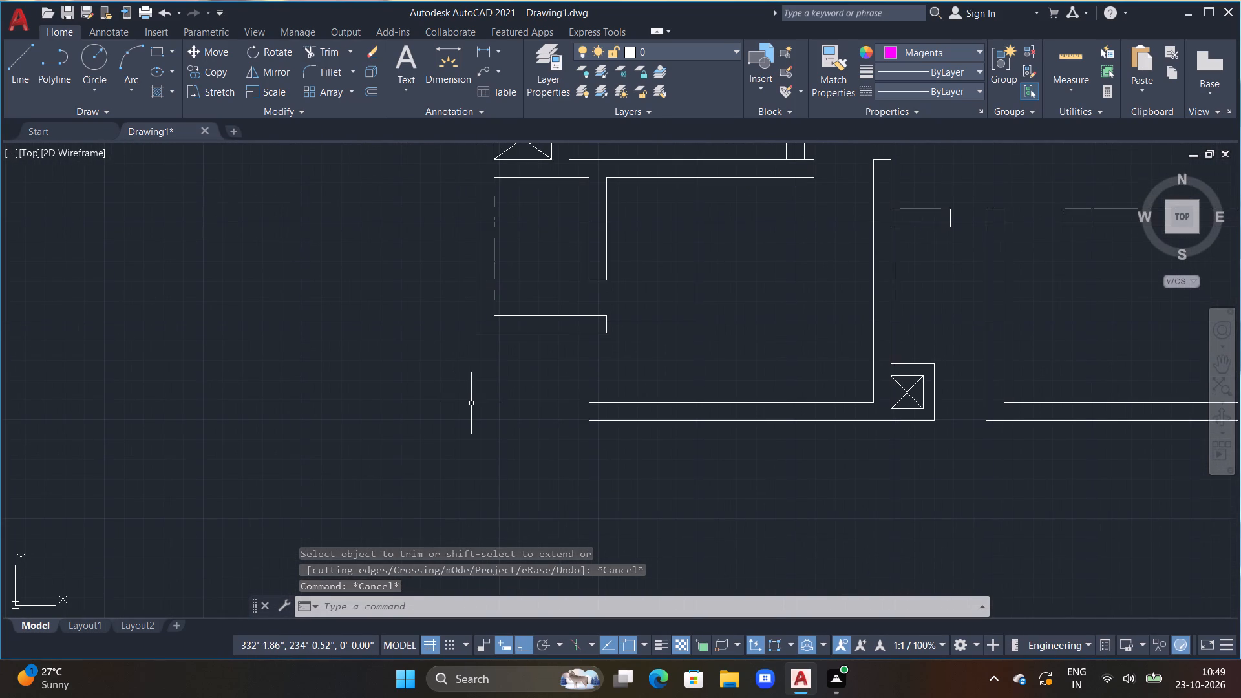
text(L)
key(space)
click(472, 333)
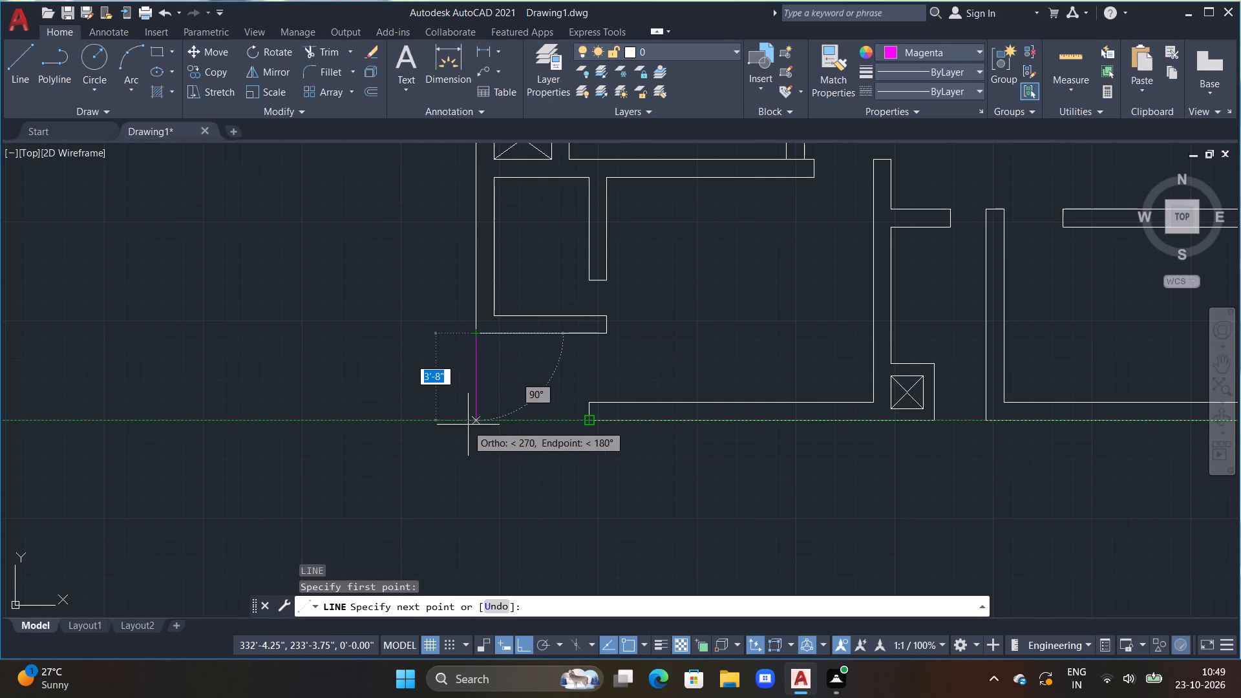
click(476, 421)
click(589, 420)
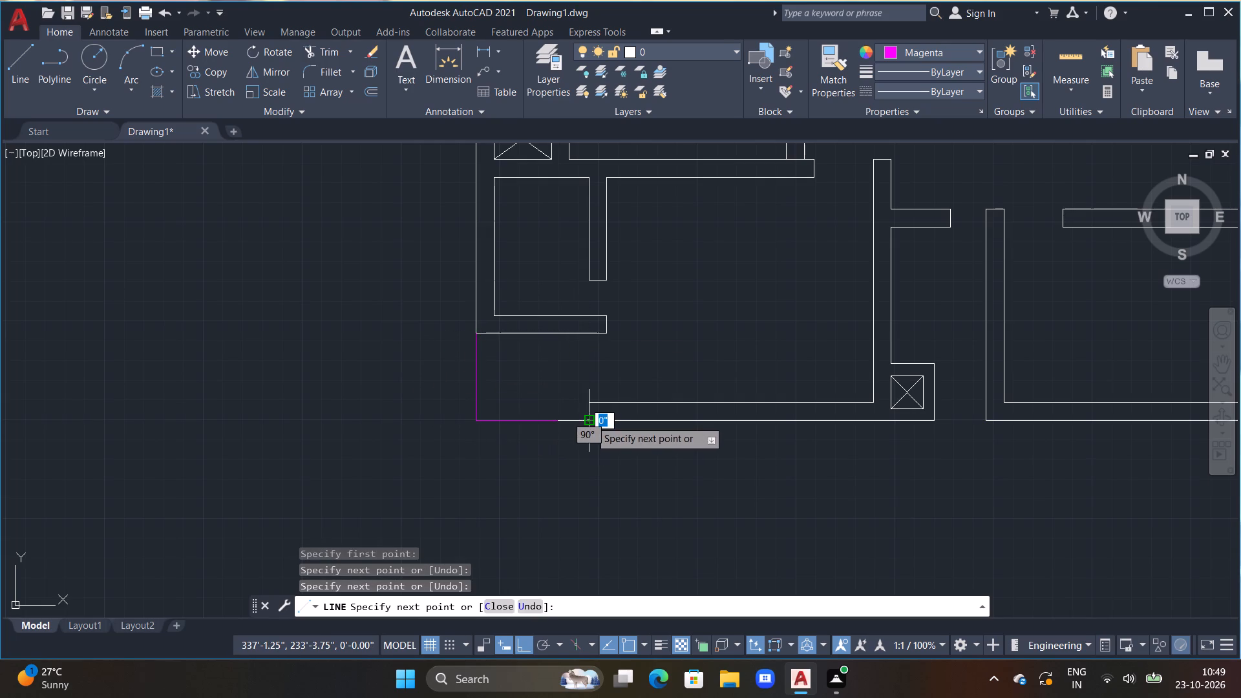
key(Escape)
key(Escape)
Offset the two magenta southwest lines 9" inward.
text(OFF 9")
key(Return)
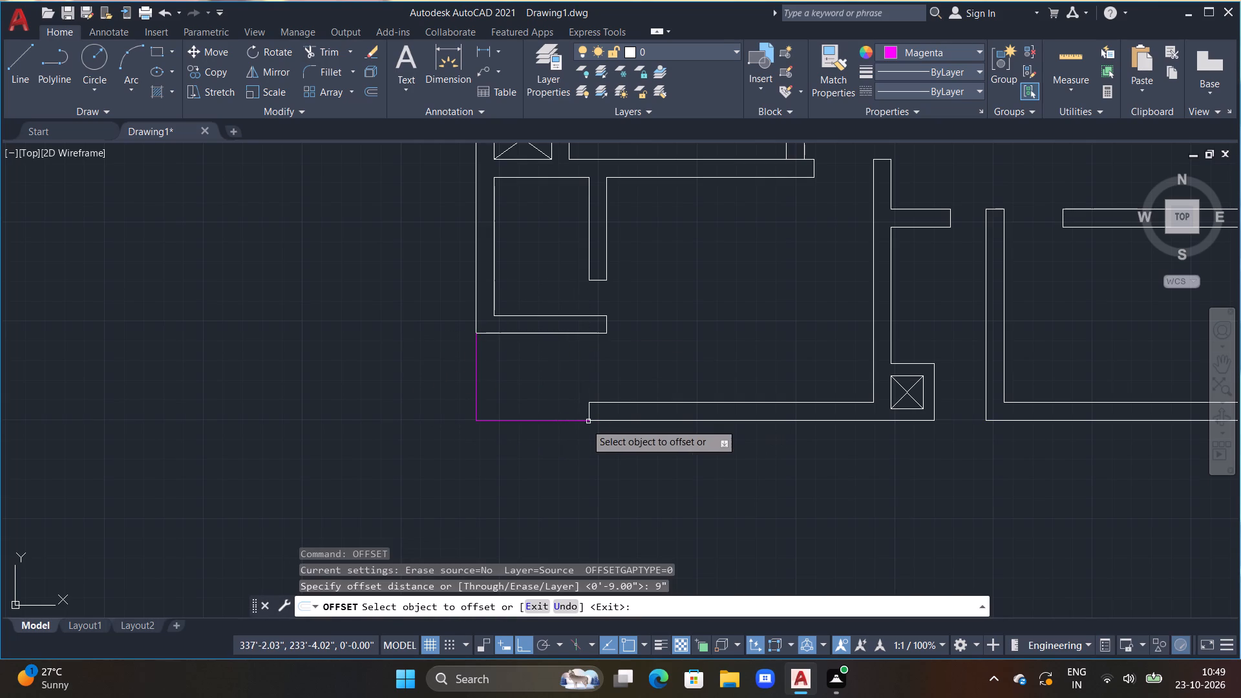
drag(478, 364, 487, 366)
click(531, 374)
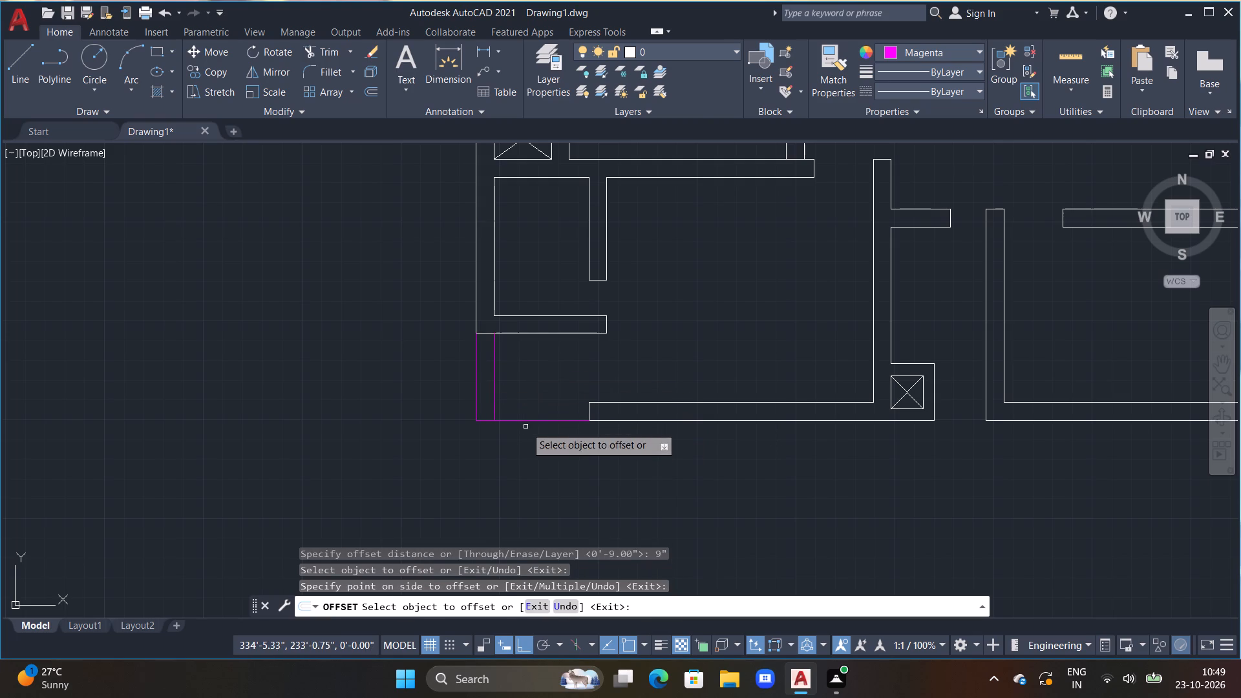
click(525, 421)
drag(525, 421, 525, 410)
click(525, 403)
key(Escape)
Trim the crossing ends of the inner magenta lines at the southwest corner.
key(t)
key(r)
key(space)
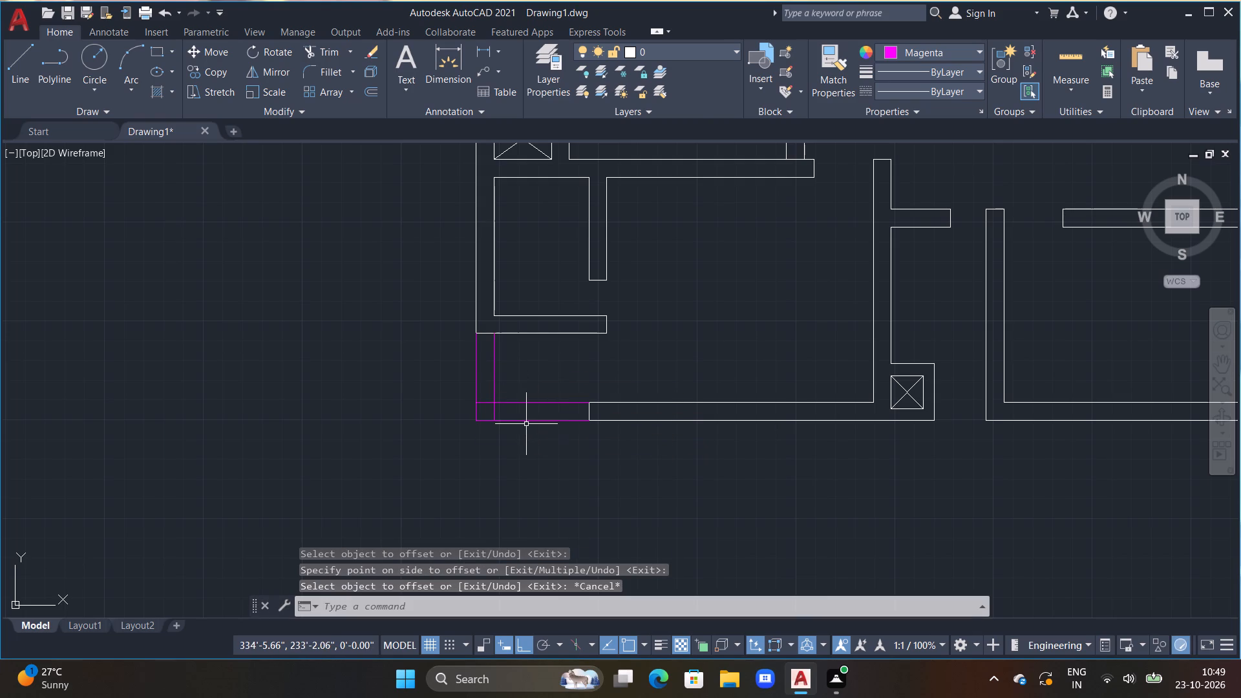
drag(482, 397, 506, 411)
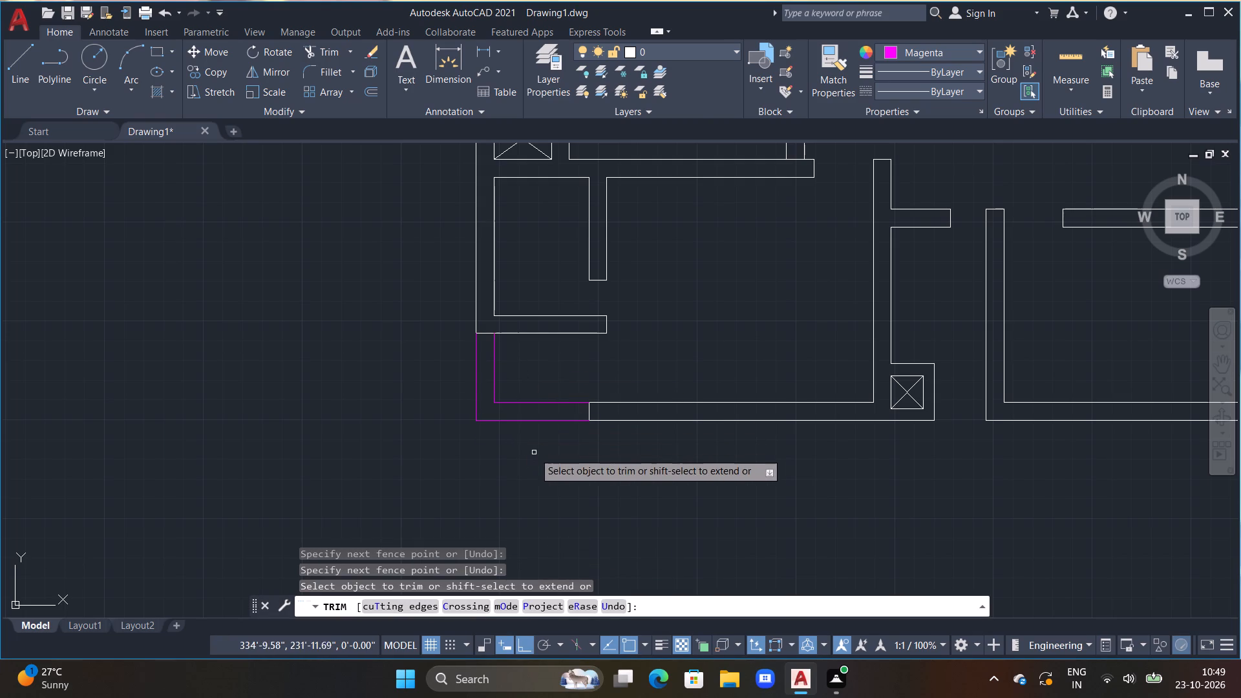
scroll(536, 452, down, 1)
middle_drag(547, 472, 513, 472)
middle_drag(783, 460, 456, 447)
middle_drag(531, 465, 305, 458)
scroll(603, 451, down, 2)
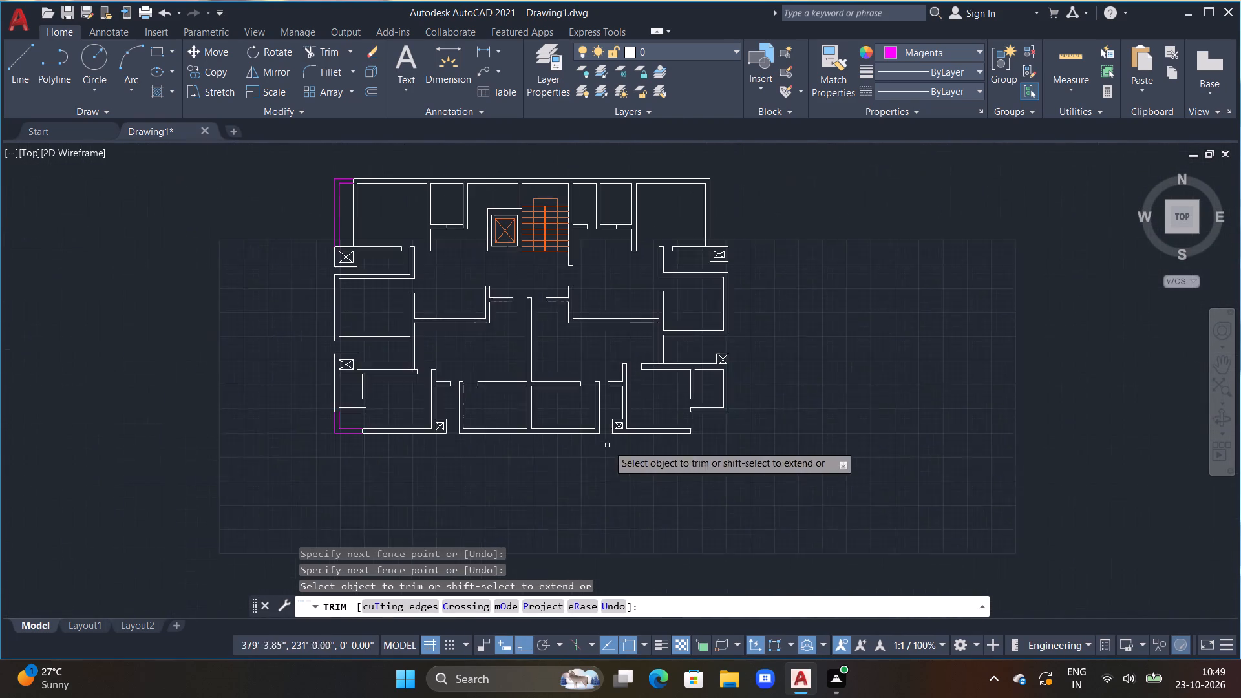
middle_drag(717, 448, 608, 454)
scroll(606, 447, up, 2)
key(Escape)
key(Escape)
key(Escape)
Draw magenta lines from the south wall's east end about 6'-6" east and north to the southeast outer wall corner.
text(L)
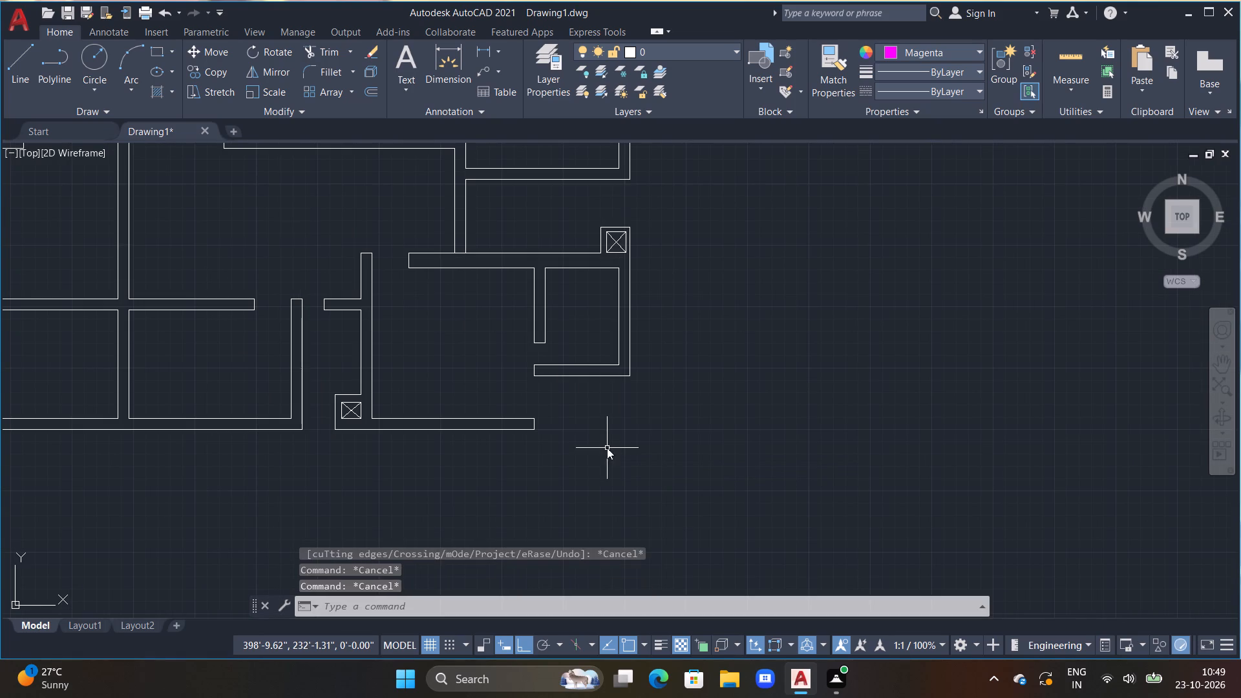
key(space)
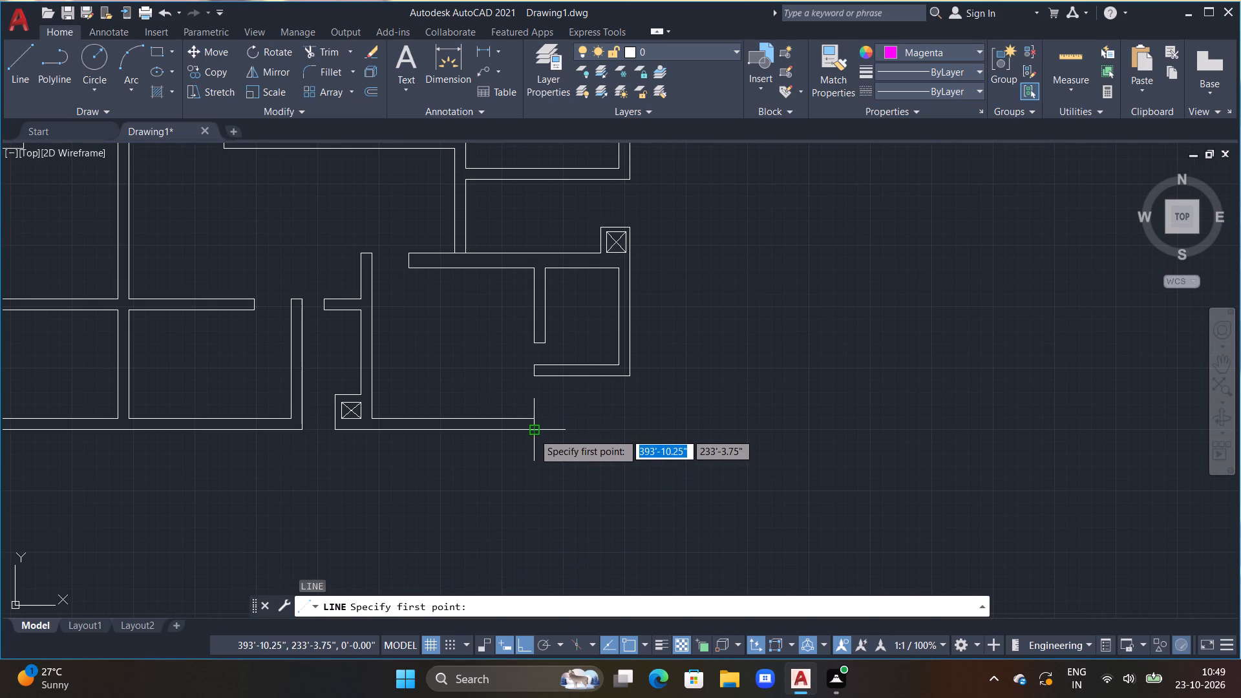
click(533, 433)
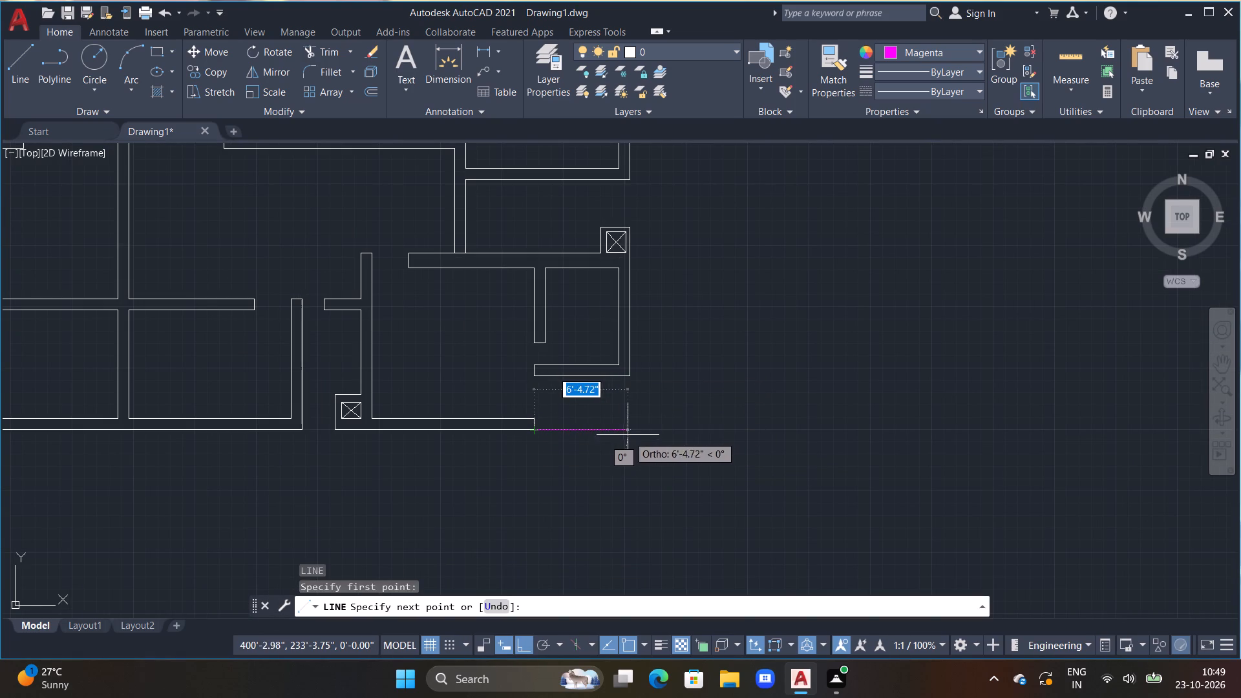
click(629, 432)
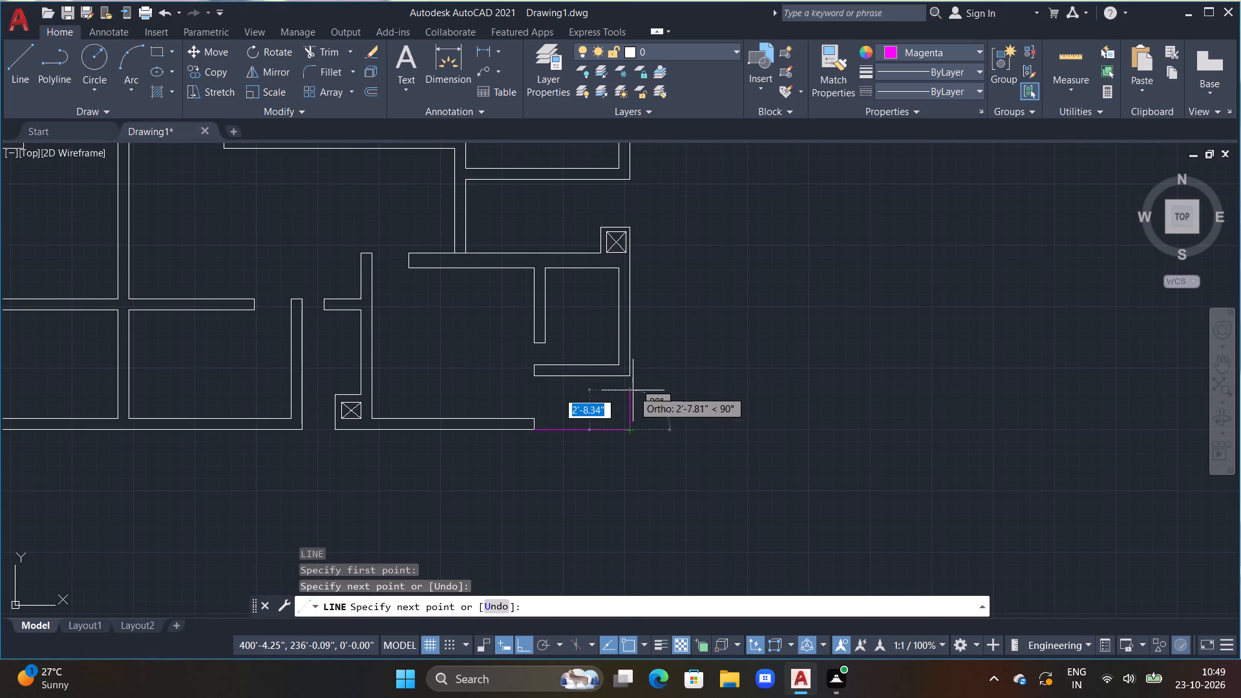
click(630, 378)
key(Escape)
Offset the two magenta southeast lines 9" inward.
text(OFF 9")
key(Return)
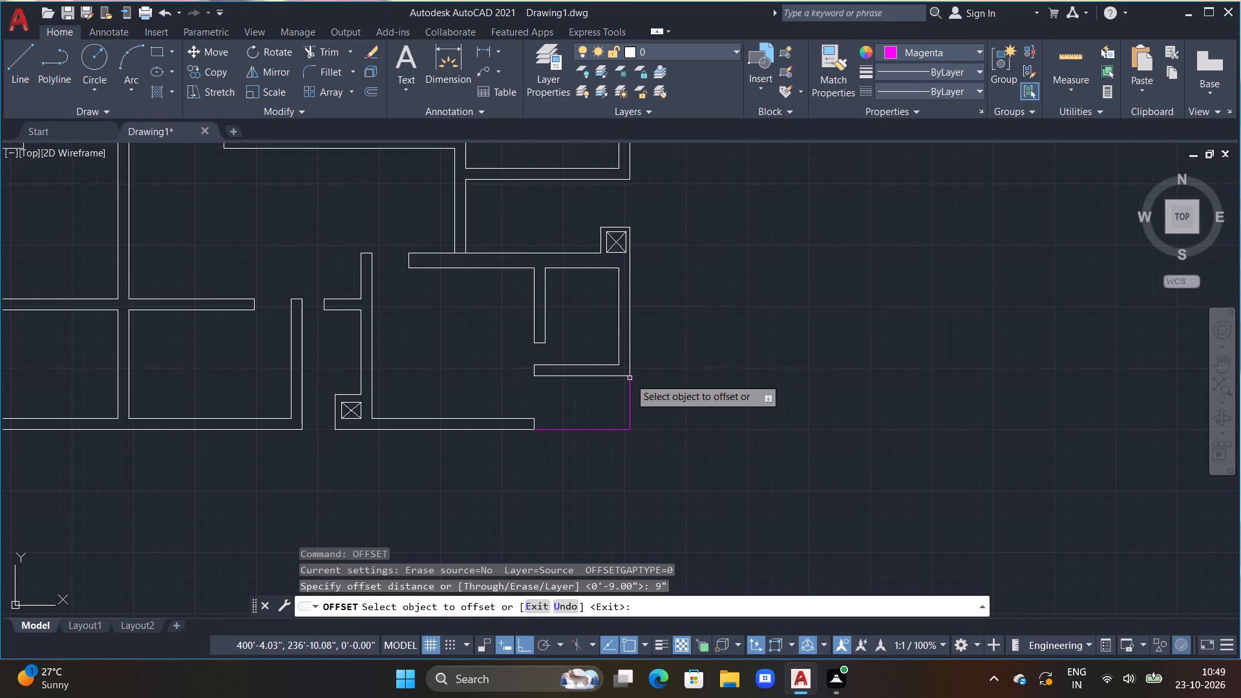
click(630, 378)
click(611, 390)
click(572, 428)
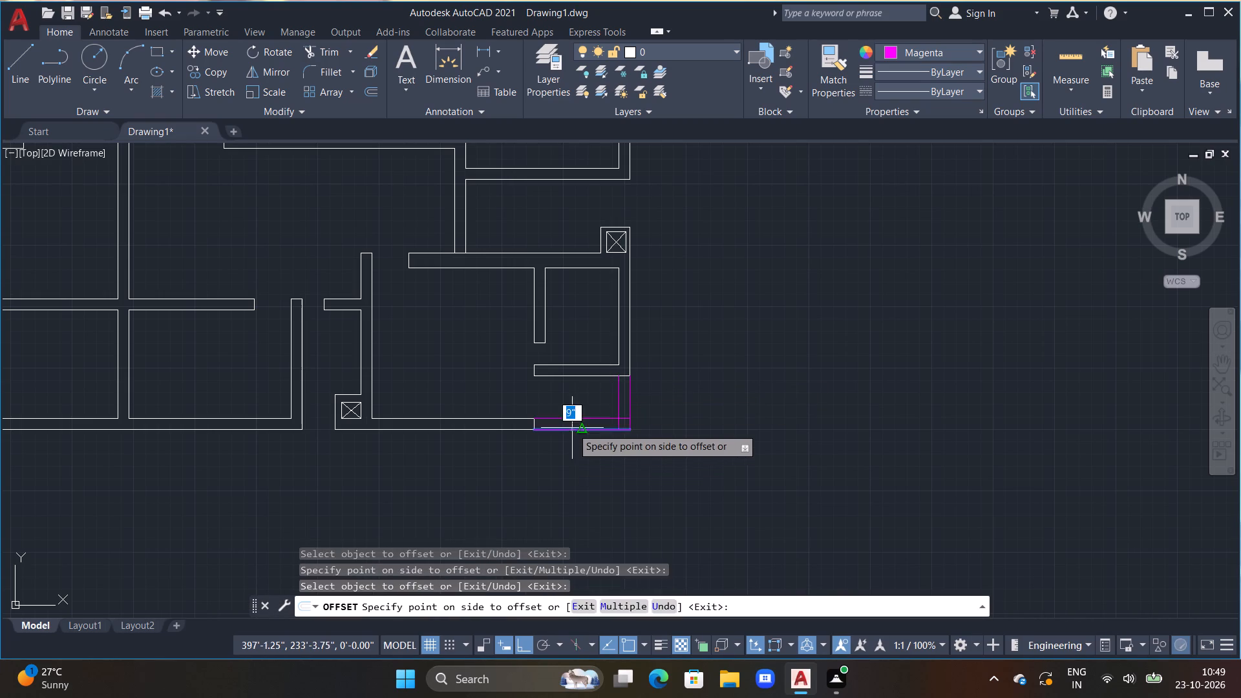
click(572, 416)
key(Escape)
Trim the crossing ends of the inner magenta lines at the southeast corner.
text(TR)
key(space)
scroll(615, 425, up, 3)
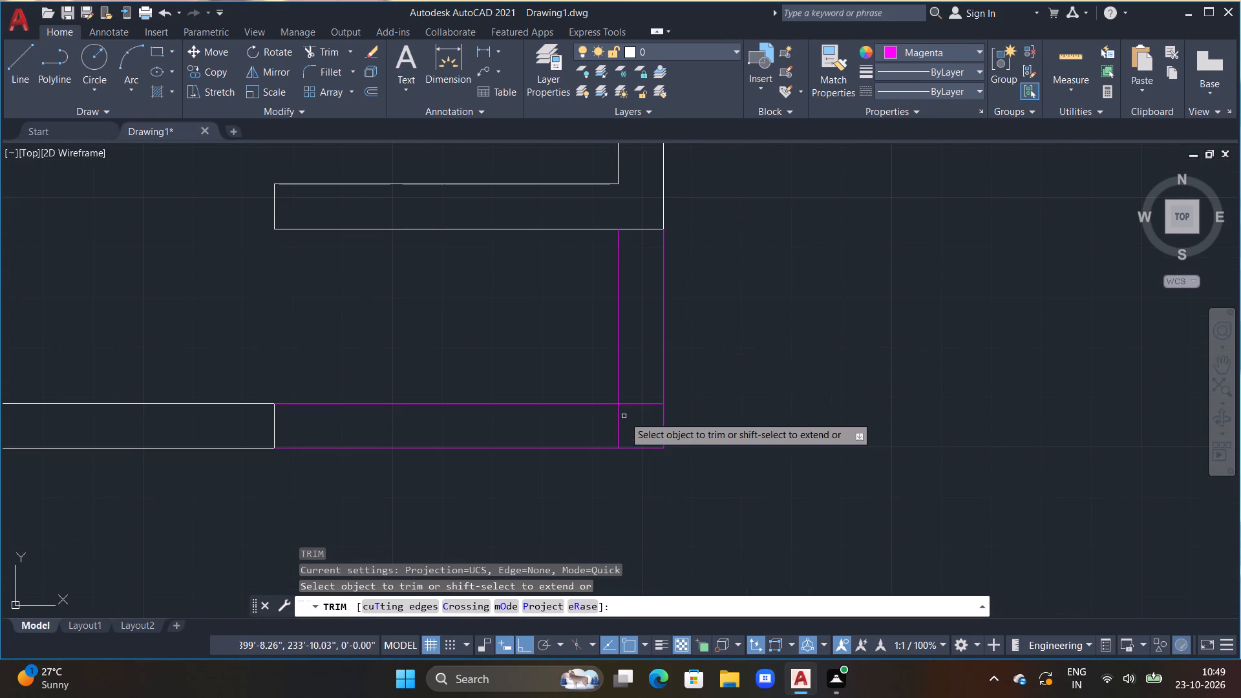
drag(635, 394, 612, 445)
key(Escape)
Draw magenta lines from the northeast outer wall corner about 3'-2" east and south to the crossed shaft's outer corner.
scroll(606, 381, down, 3)
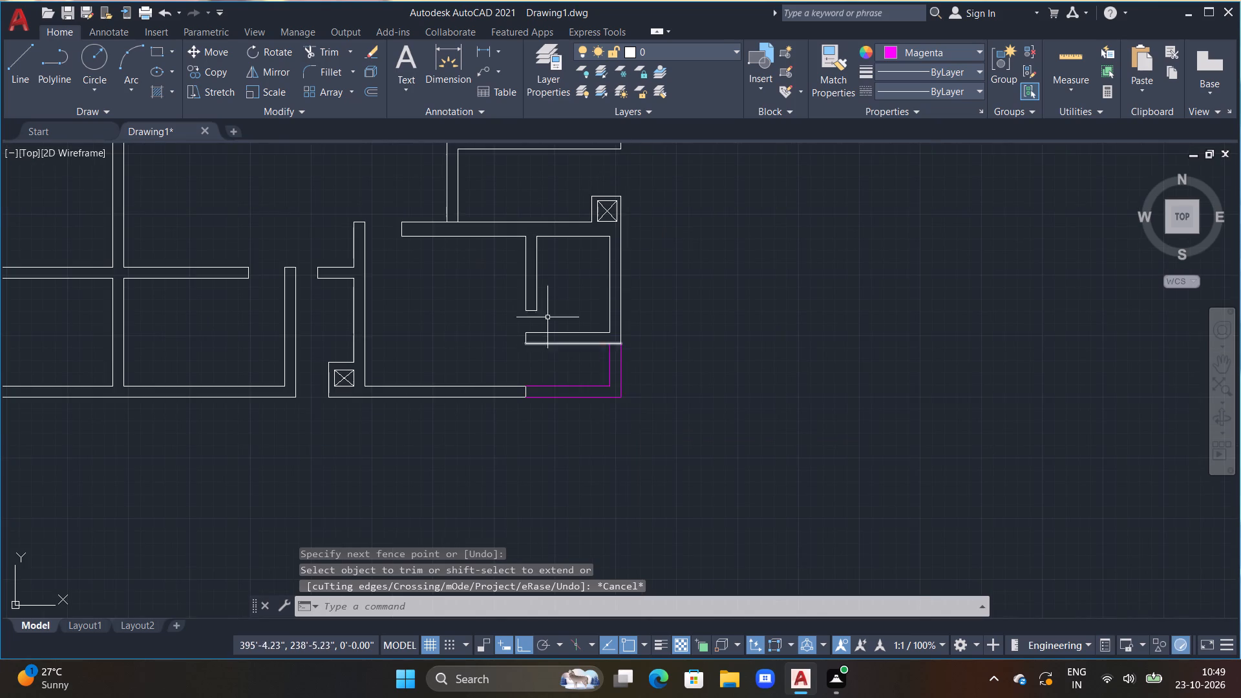
middle_drag(552, 306, 608, 457)
scroll(607, 442, down, 5)
scroll(590, 391, up, 3)
middle_drag(613, 361, 619, 445)
key(Escape)
scroll(664, 379, up, 2)
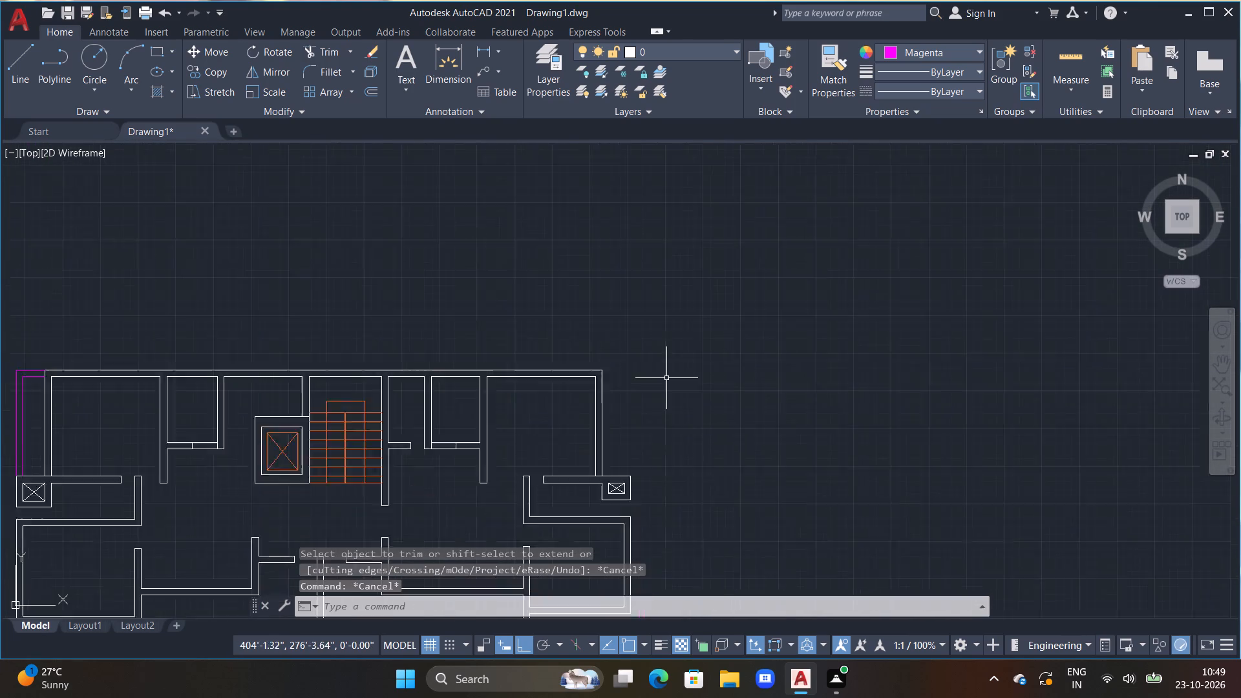
text(L)
key(space)
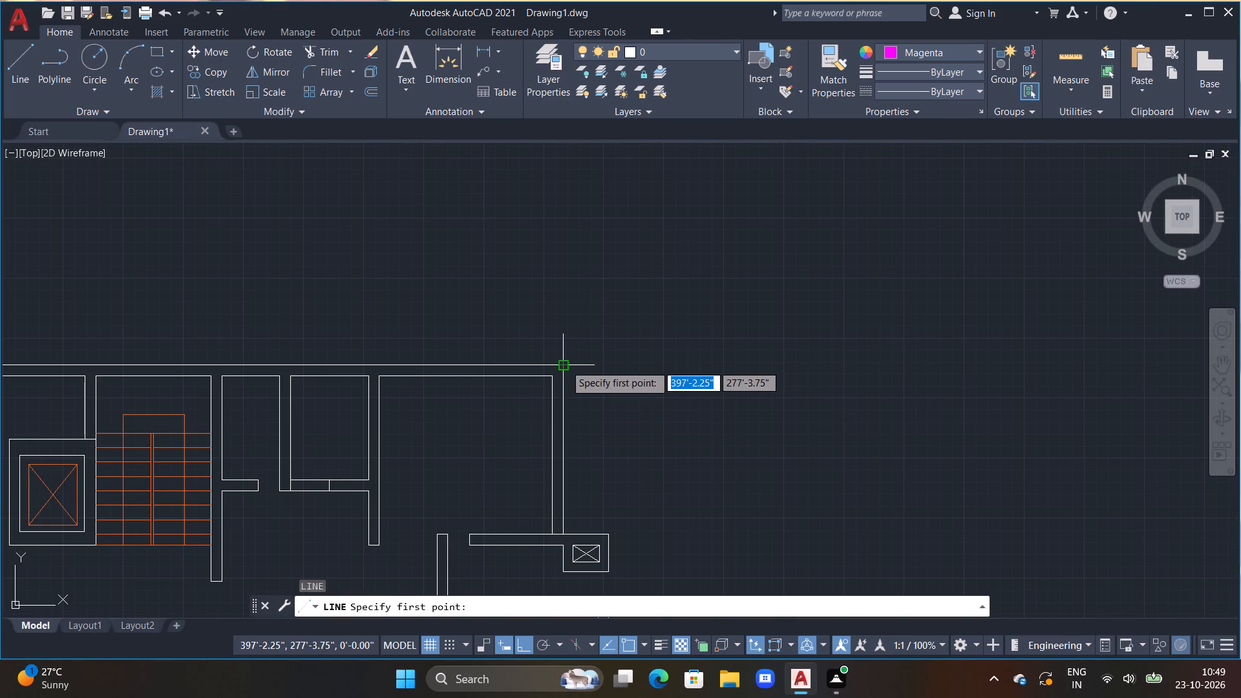
click(565, 365)
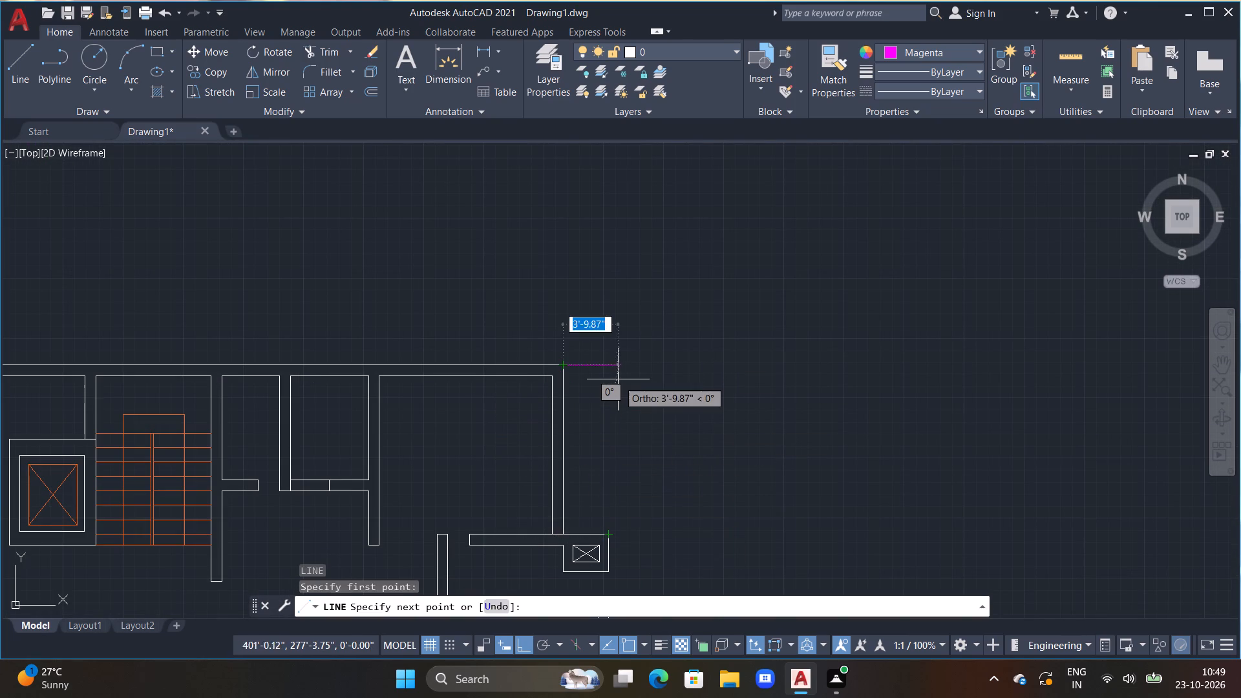
click(609, 366)
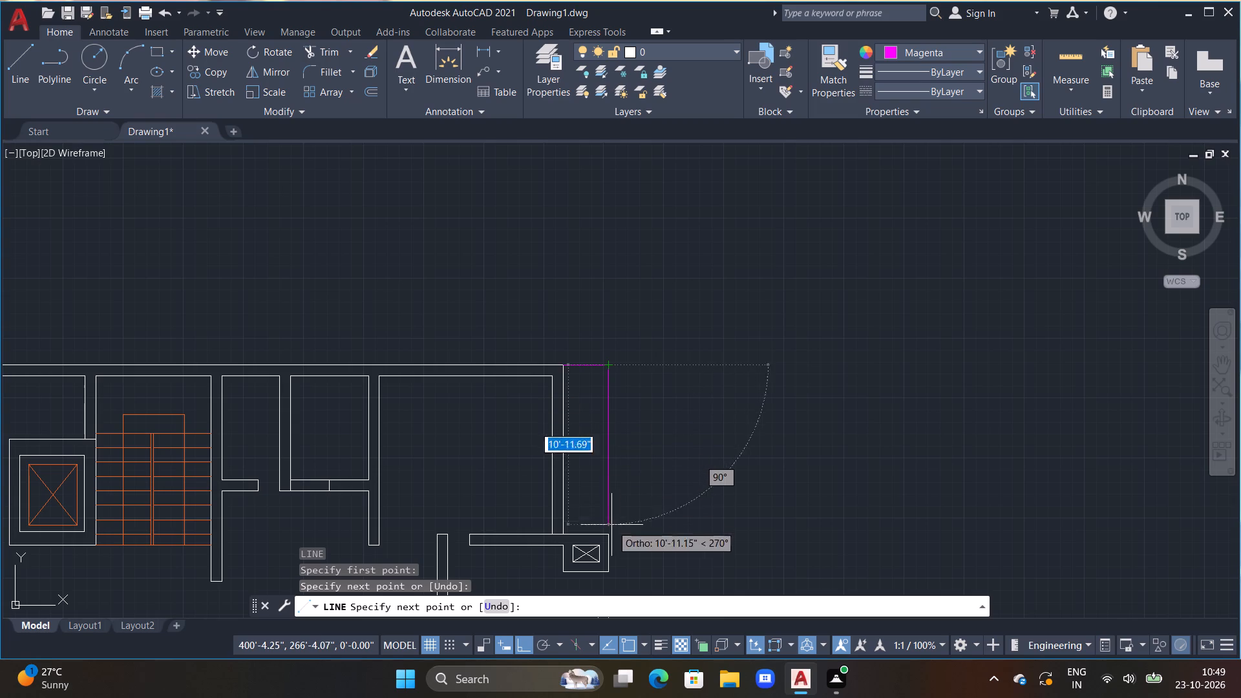
click(611, 535)
key(Escape)
Offset the two magenta northeast lines 9" inward.
text(OFF 9")
key(Return)
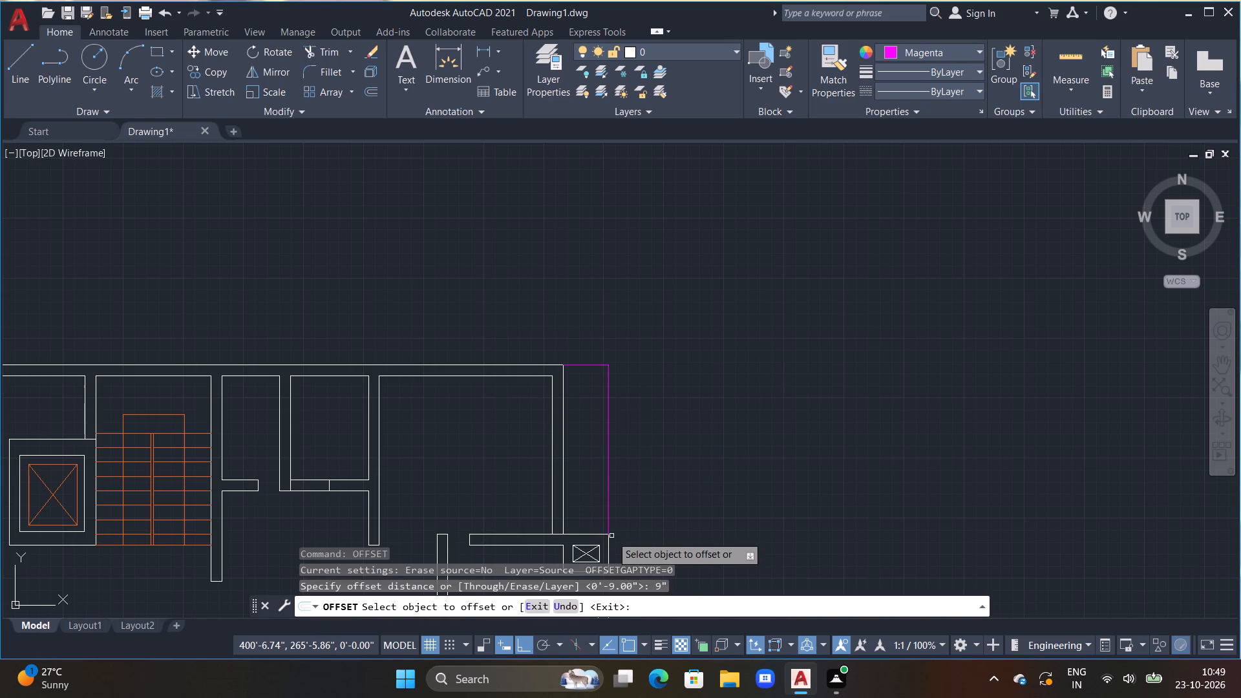
double_click(608, 528)
click(599, 528)
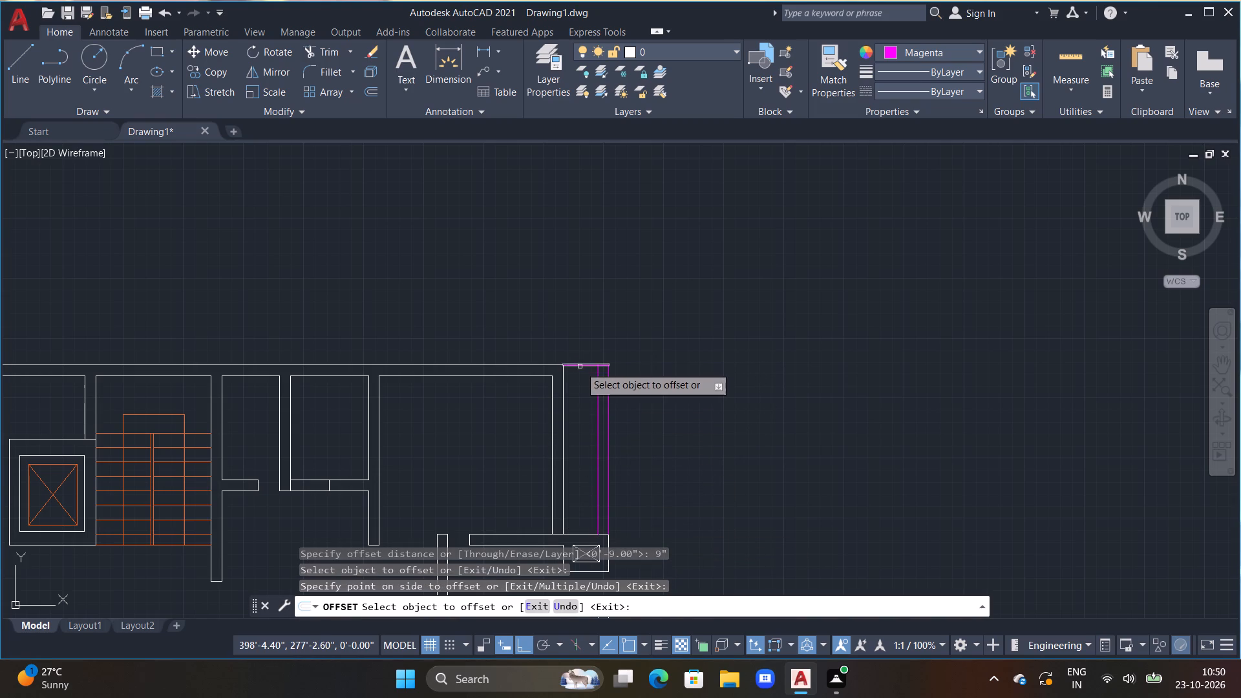
click(580, 365)
click(583, 381)
key(Escape)
key(Escape)
Trim the crossing ends of the inner magenta lines at the northeast corner.
scroll(675, 395, up, 1)
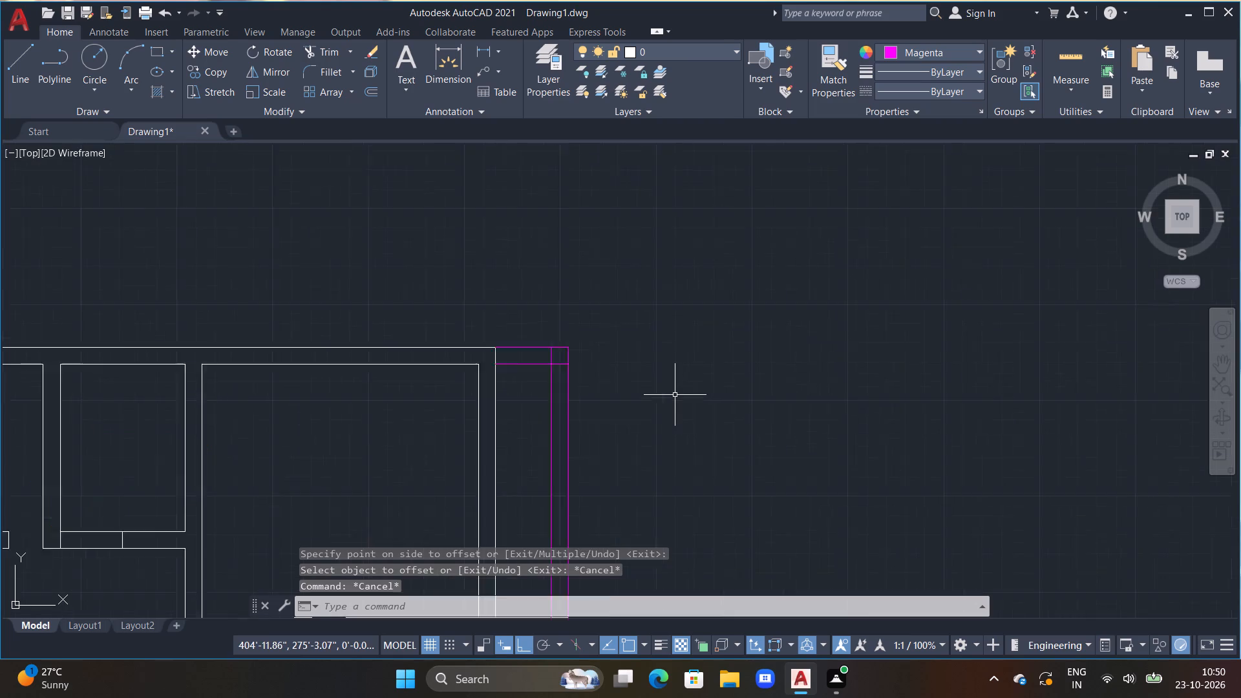
scroll(675, 395, up, 1)
key(t)
key(r)
key(space)
drag(472, 331, 493, 361)
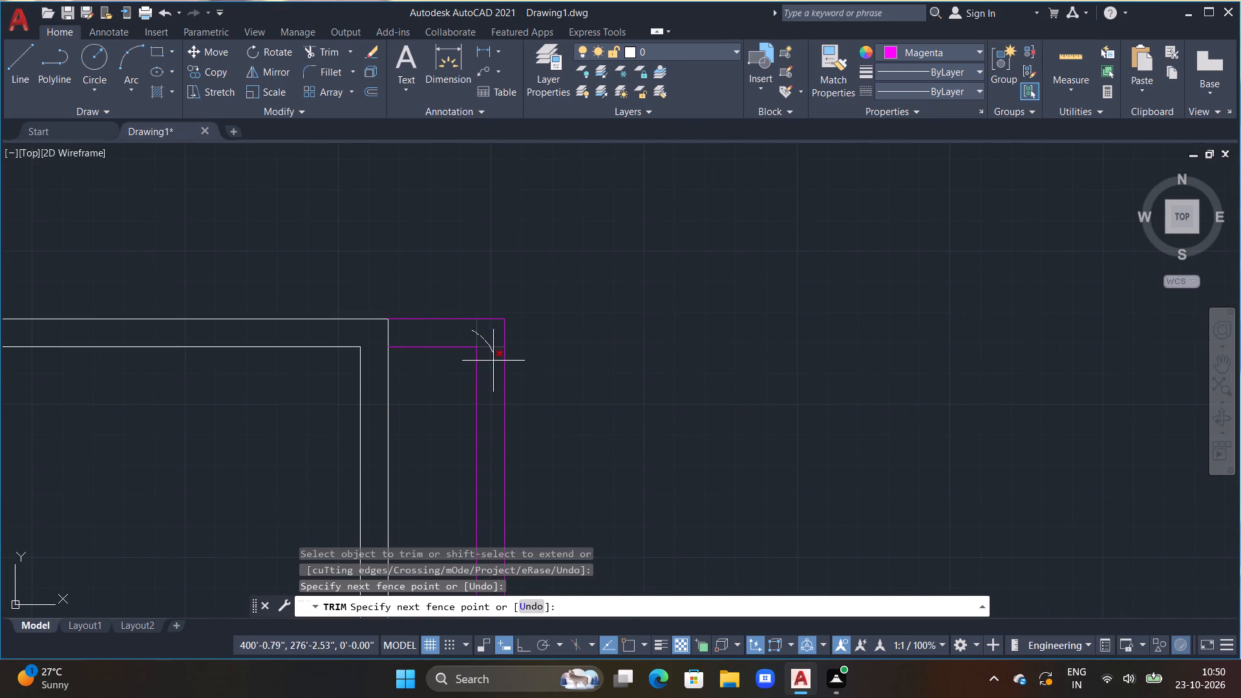
drag(493, 361, 493, 362)
scroll(489, 370, down, 1)
scroll(427, 443, down, 2)
middle_drag(362, 468, 650, 342)
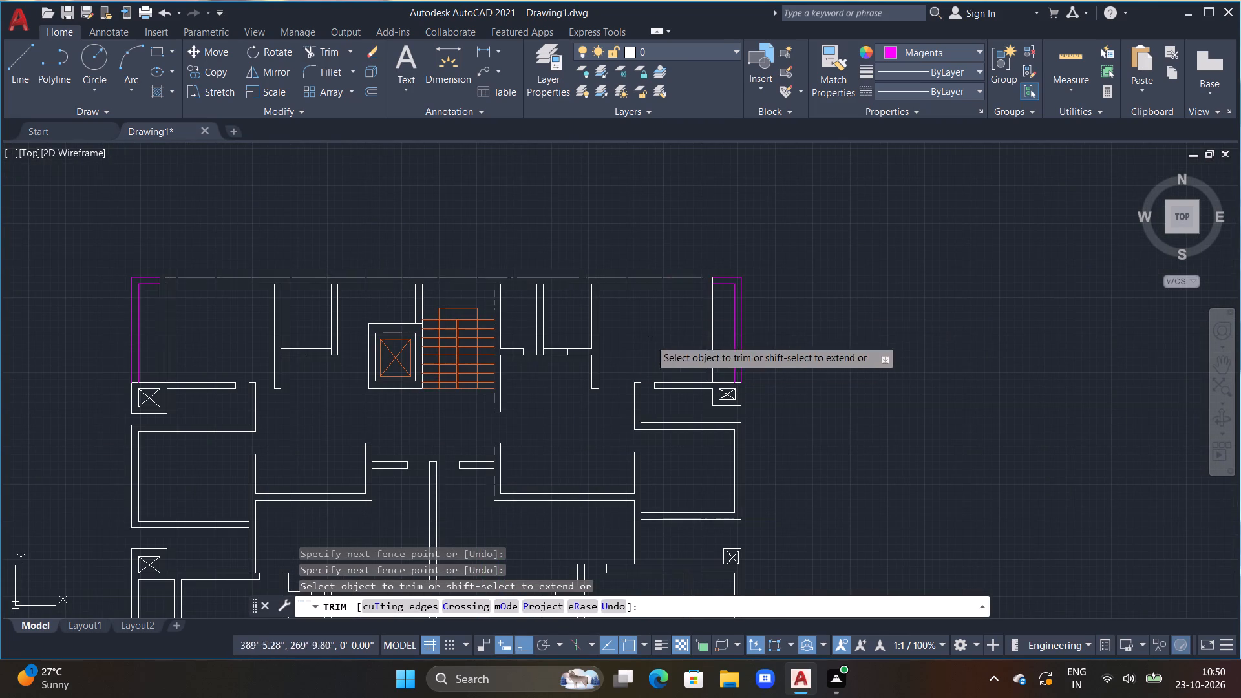
scroll(710, 276, up, 4)
scroll(759, 385, up, 1)
scroll(755, 385, down, 4)
key(Escape)
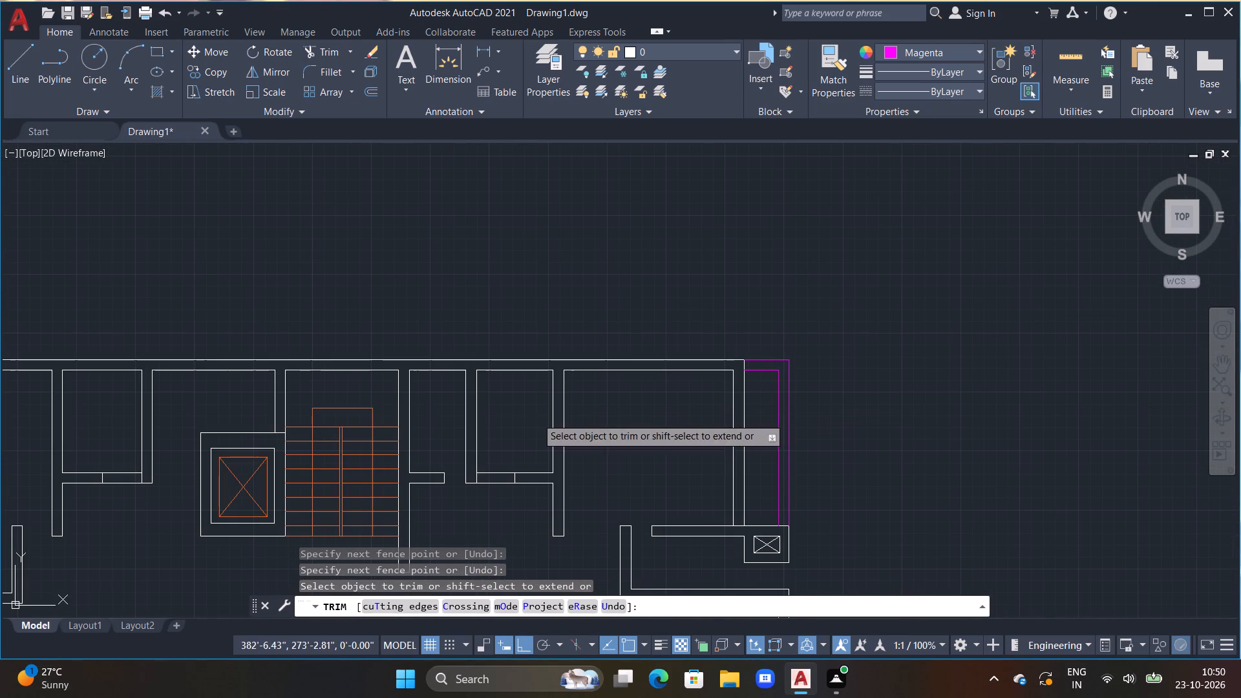
Leave trimming and look over the whole floor plan with its magenta corner outlines.
key(Escape)
key(Escape)
scroll(469, 416, down, 1)
middle_drag(427, 412, 588, 478)
key(Escape)
middle_drag(376, 437, 628, 408)
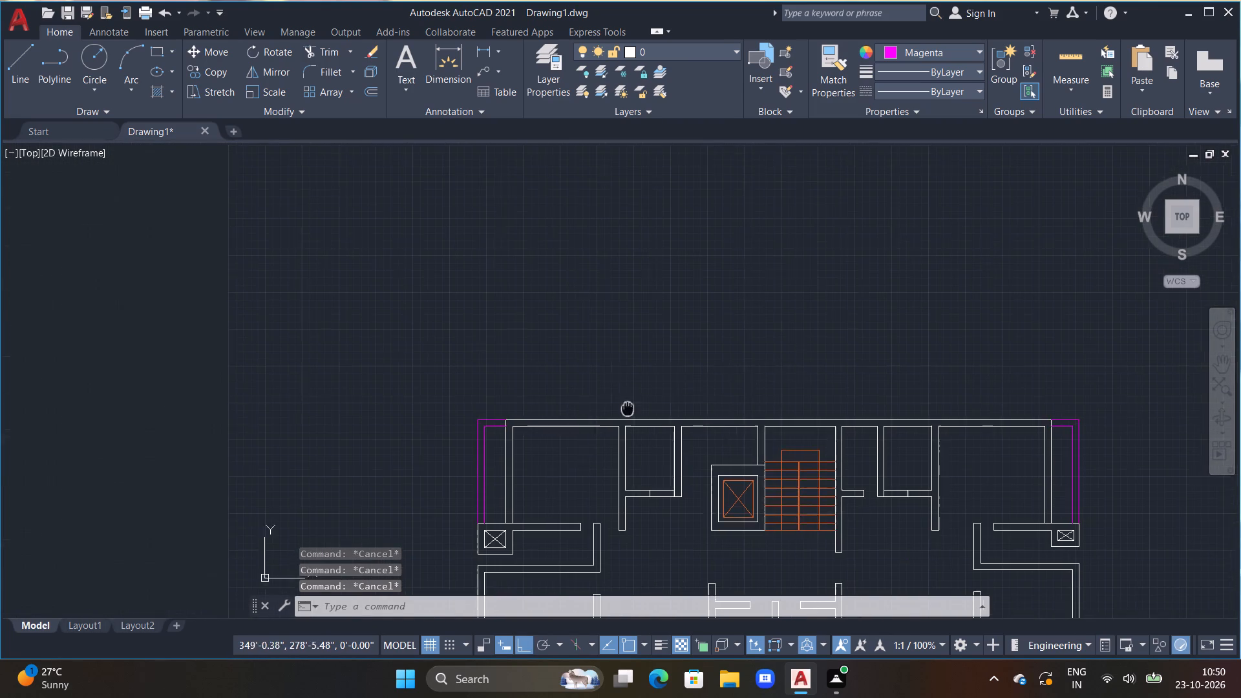
middle_drag(628, 408, 628, 408)
middle_drag(582, 451, 537, 439)
scroll(546, 429, up, 1)
scroll(553, 438, down, 3)
middle_drag(548, 412, 529, 396)
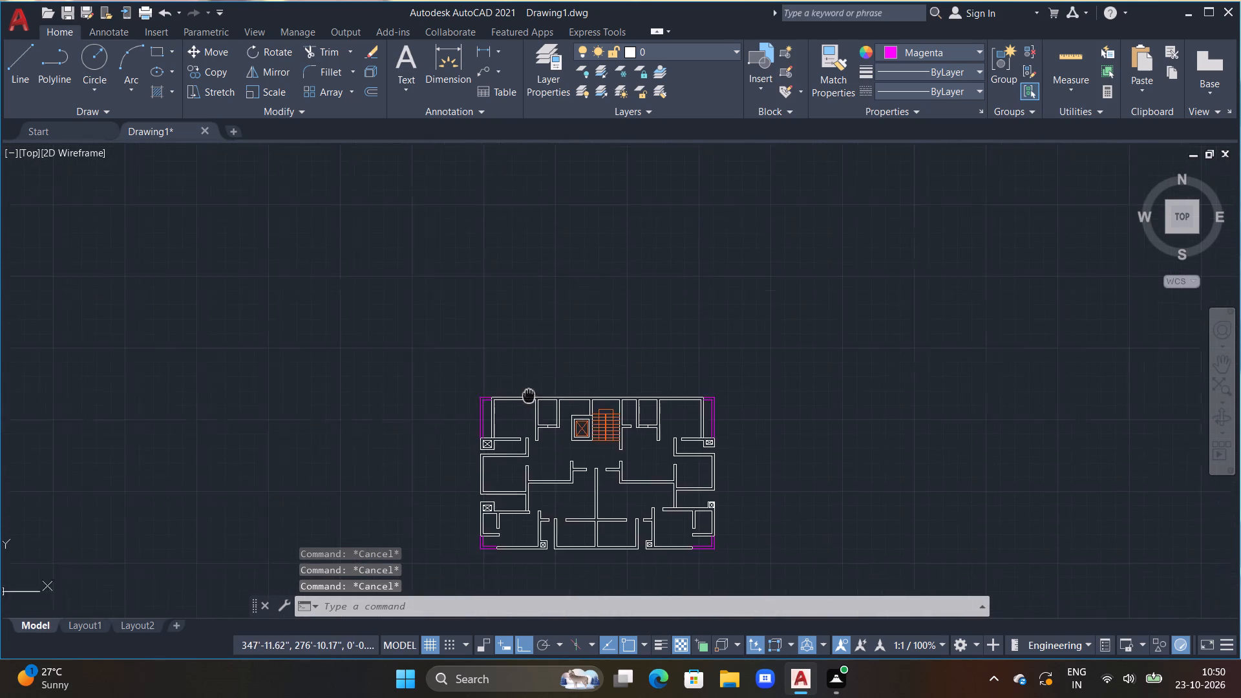
middle_drag(529, 396, 451, 360)
key(Escape)
key(Escape)
key(Escape)
key(Escape)
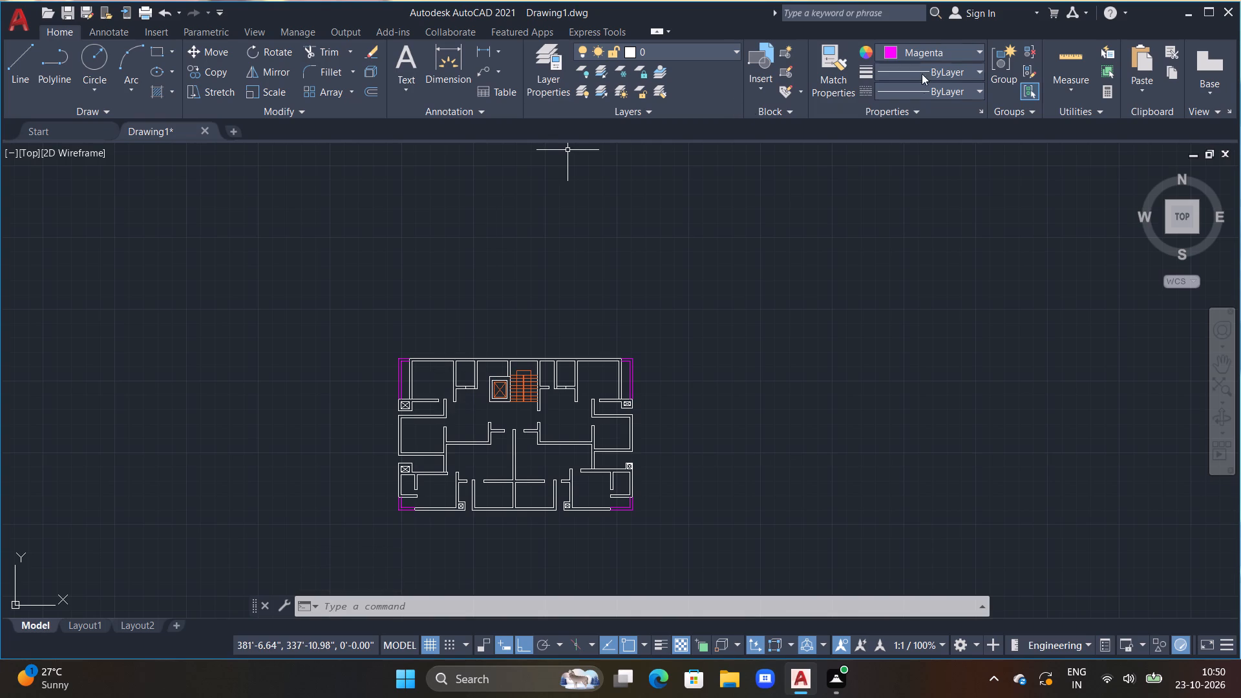
Set the current object color to Blue.
click(978, 50)
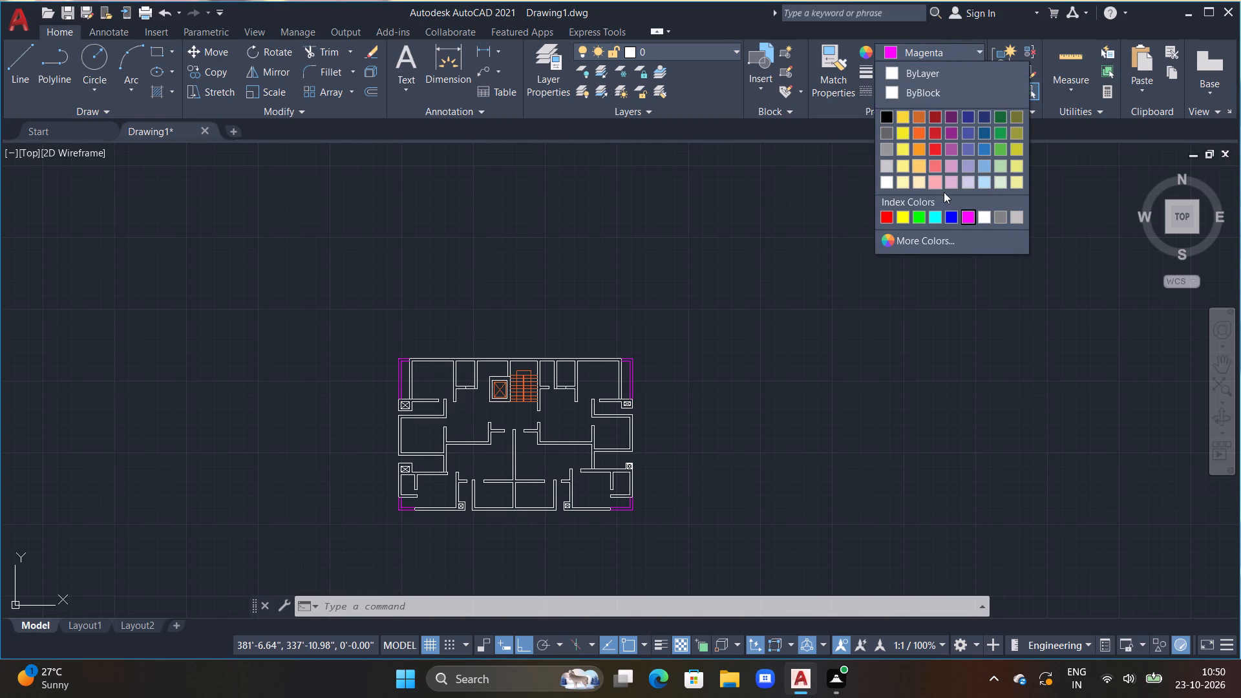
click(956, 216)
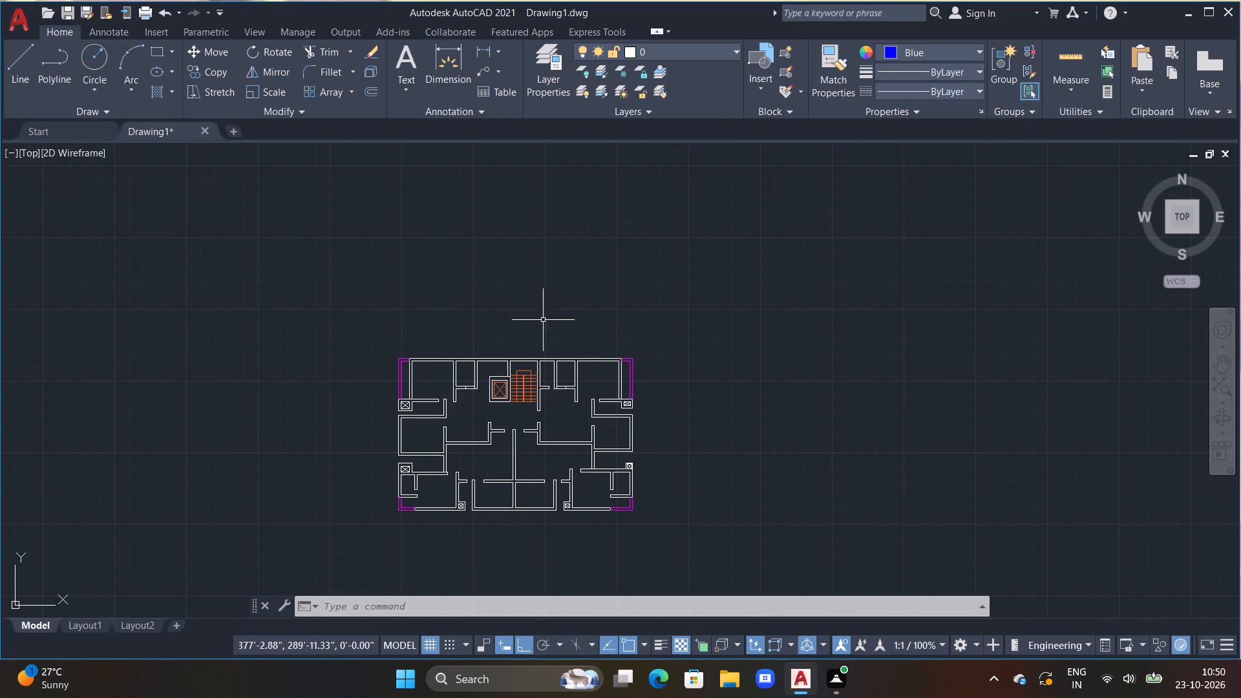
Draw a vertical blue line about 2'-9" long across the northwest room's north wall, about 4'-7" east of its outer corner.
scroll(446, 355, up, 2)
middle_drag(385, 378, 491, 390)
scroll(488, 385, up, 2)
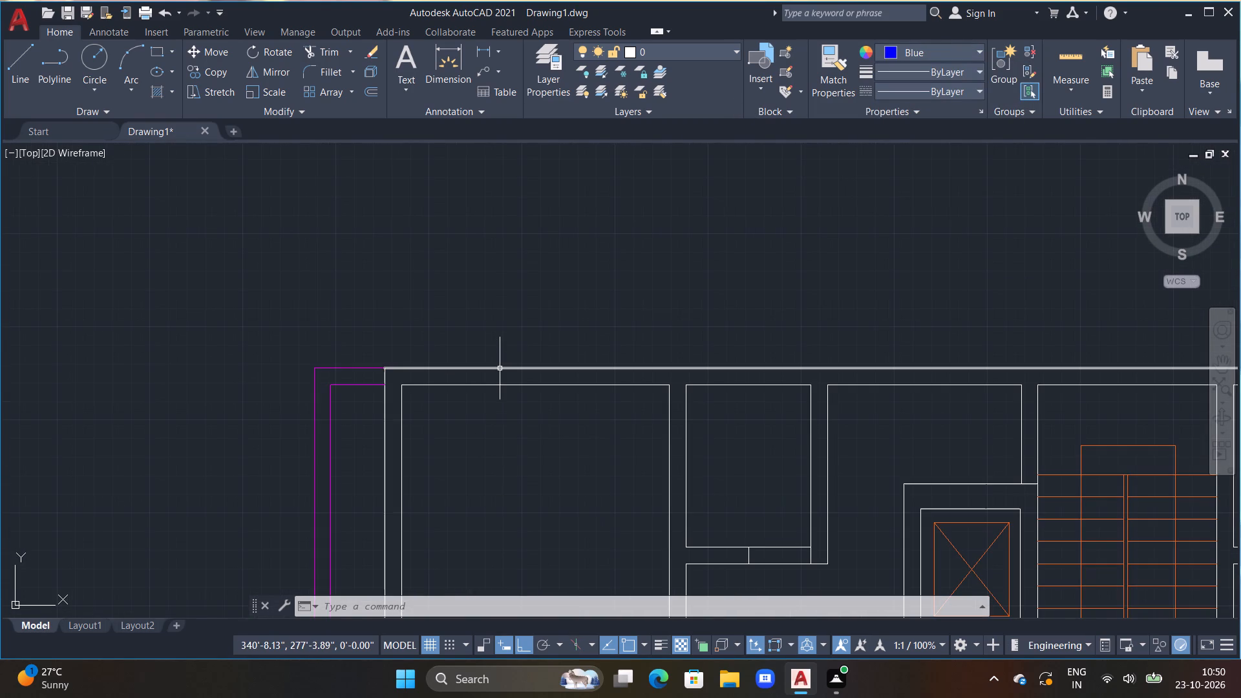
text(L)
key(space)
drag(486, 350, 486, 365)
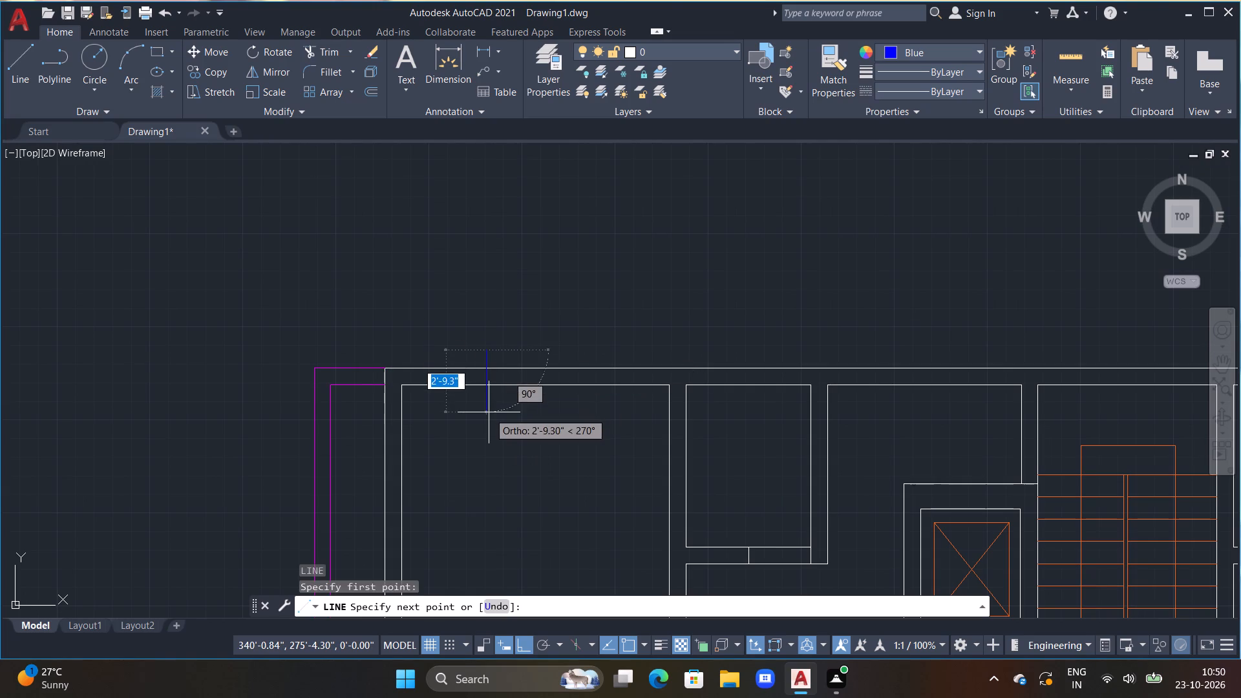
click(489, 412)
key(Escape)
Trim both overhanging ends of the blue line to the faces of the north wall.
text(TR)
key(space)
click(487, 401)
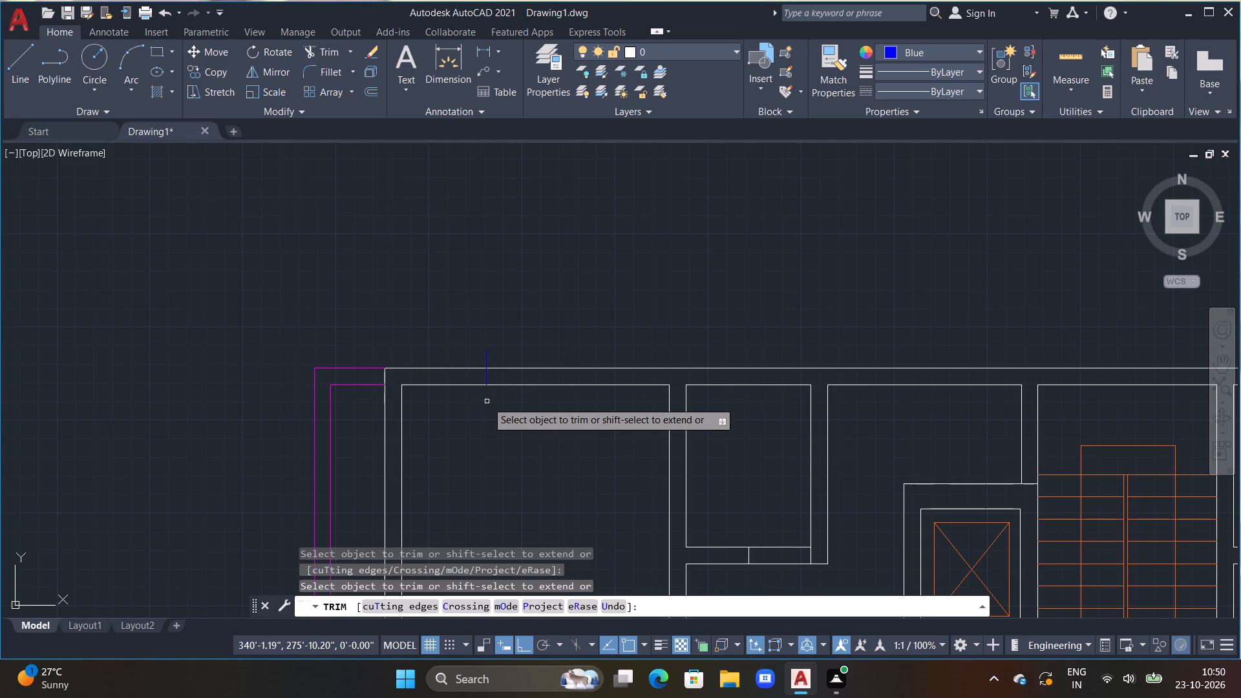
double_click(487, 354)
scroll(508, 346, up, 1)
key(Escape)
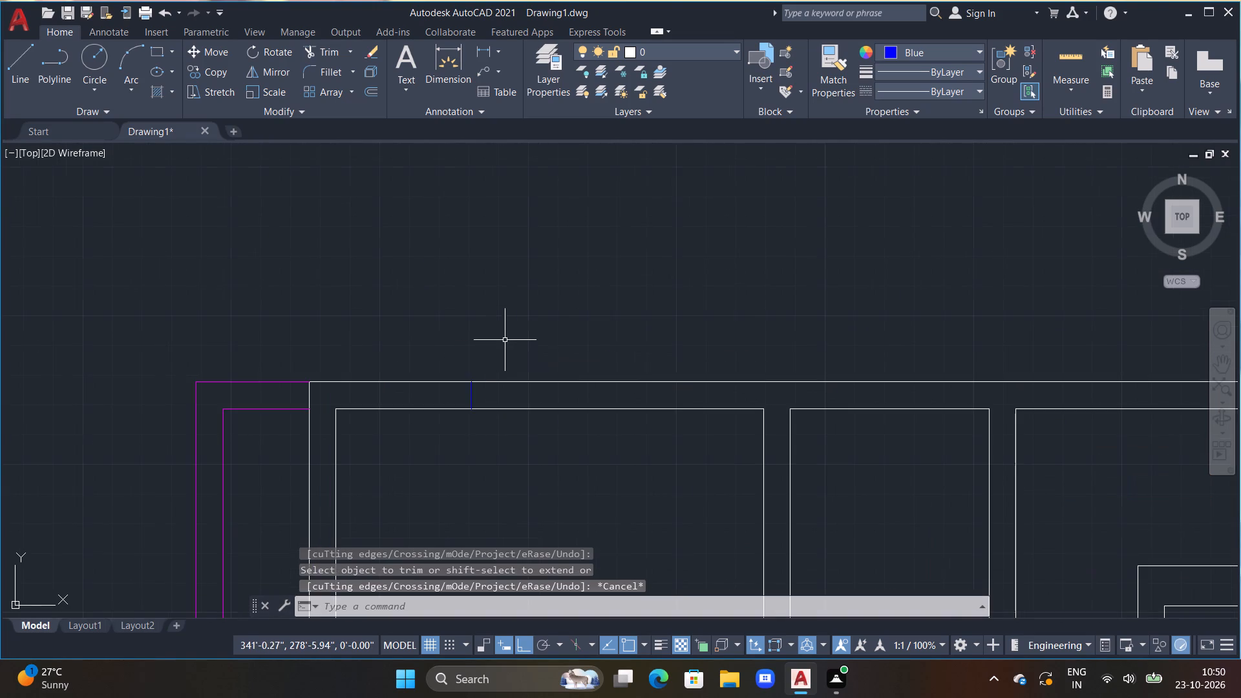
Complete a blue window rectangle in the north wall, running 4' east from the blue line and 9" deep across the wall.
scroll(505, 340, up, 1)
text(L)
key(space)
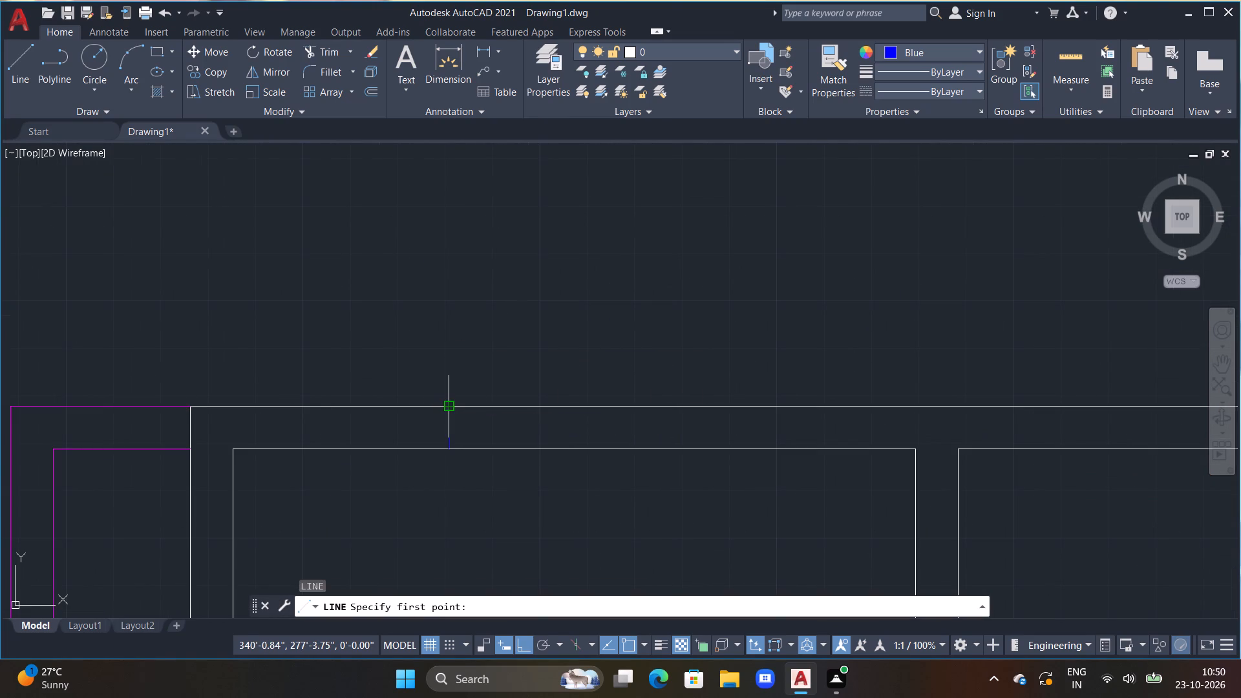
click(449, 407)
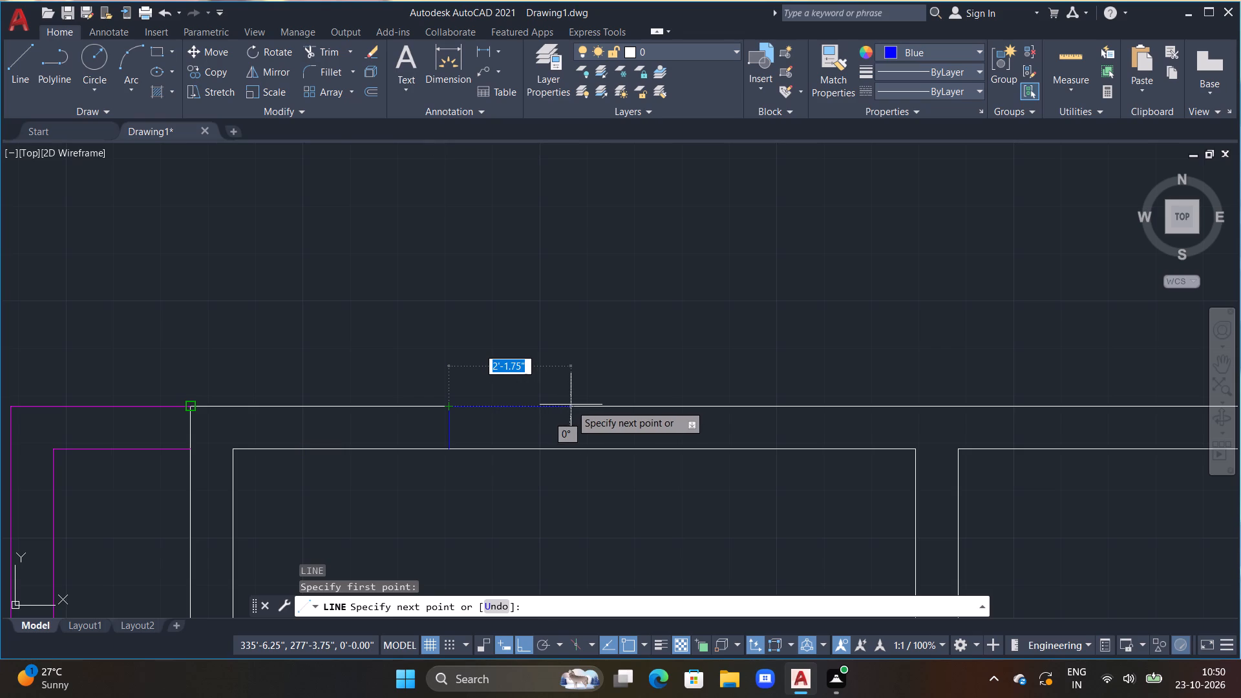
text(4')
key(Return)
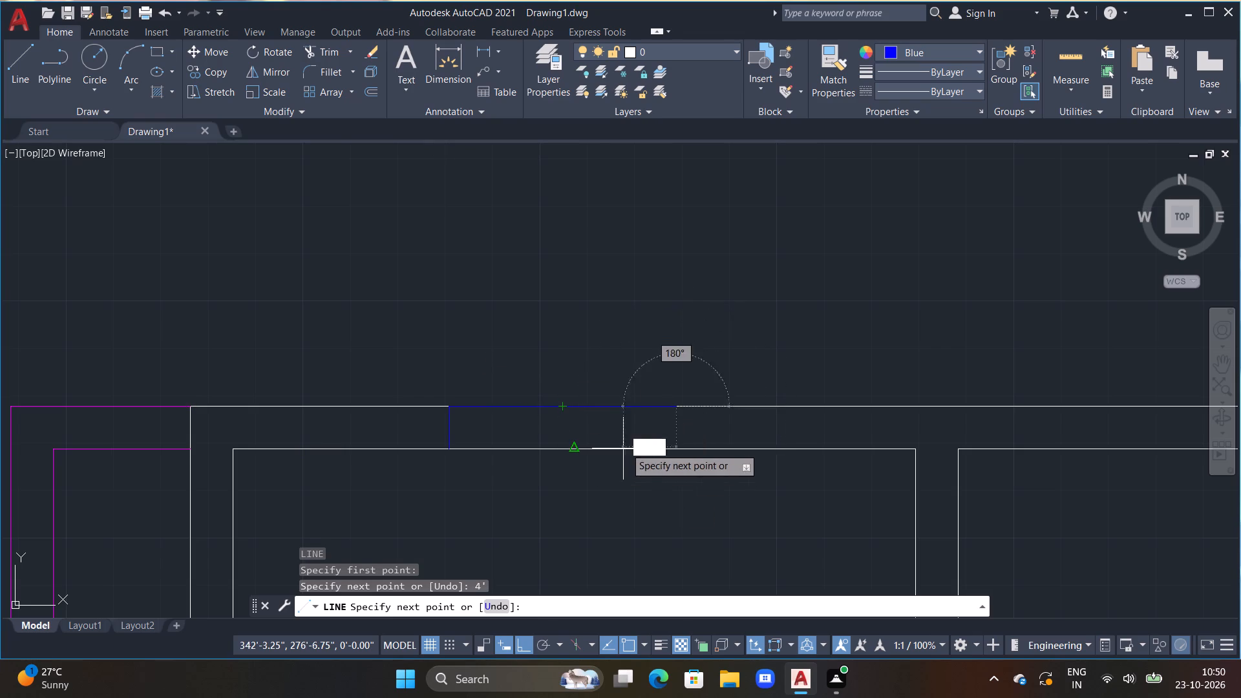
scroll(670, 443, up, 2)
middle_drag(772, 358, 774, 356)
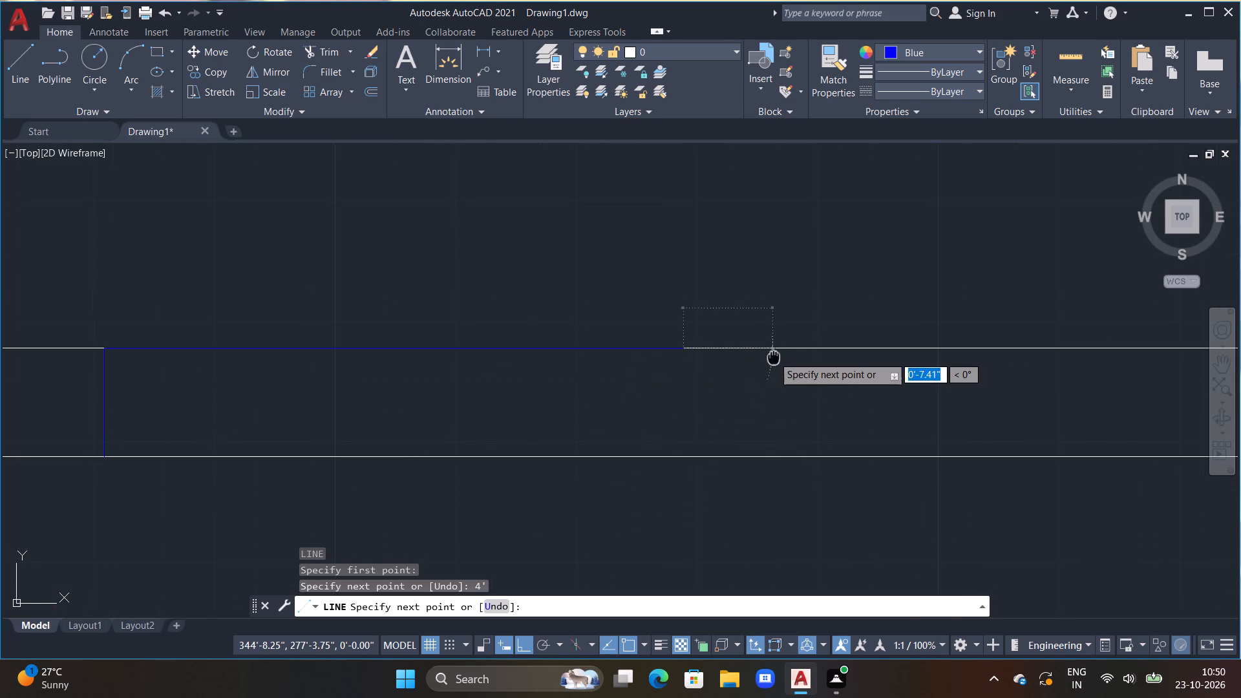
middle_drag(774, 356, 784, 326)
scroll(734, 420, down, 1)
middle_drag(735, 422, 761, 434)
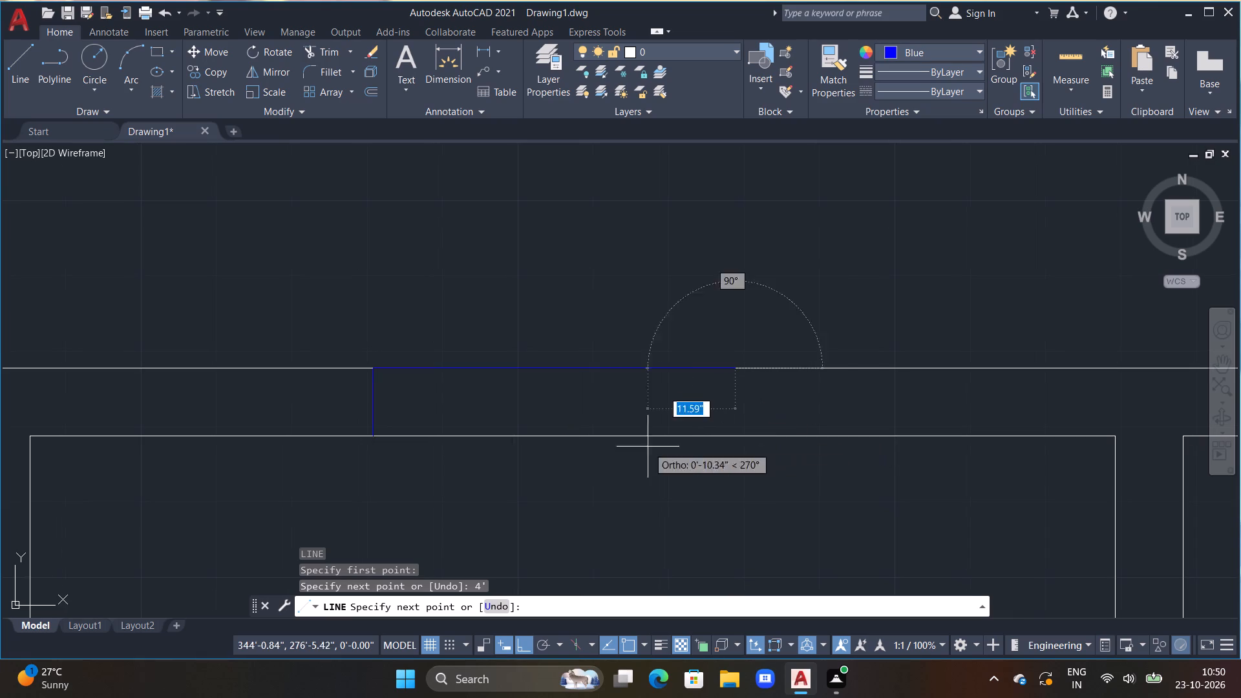
double_click(736, 436)
click(370, 438)
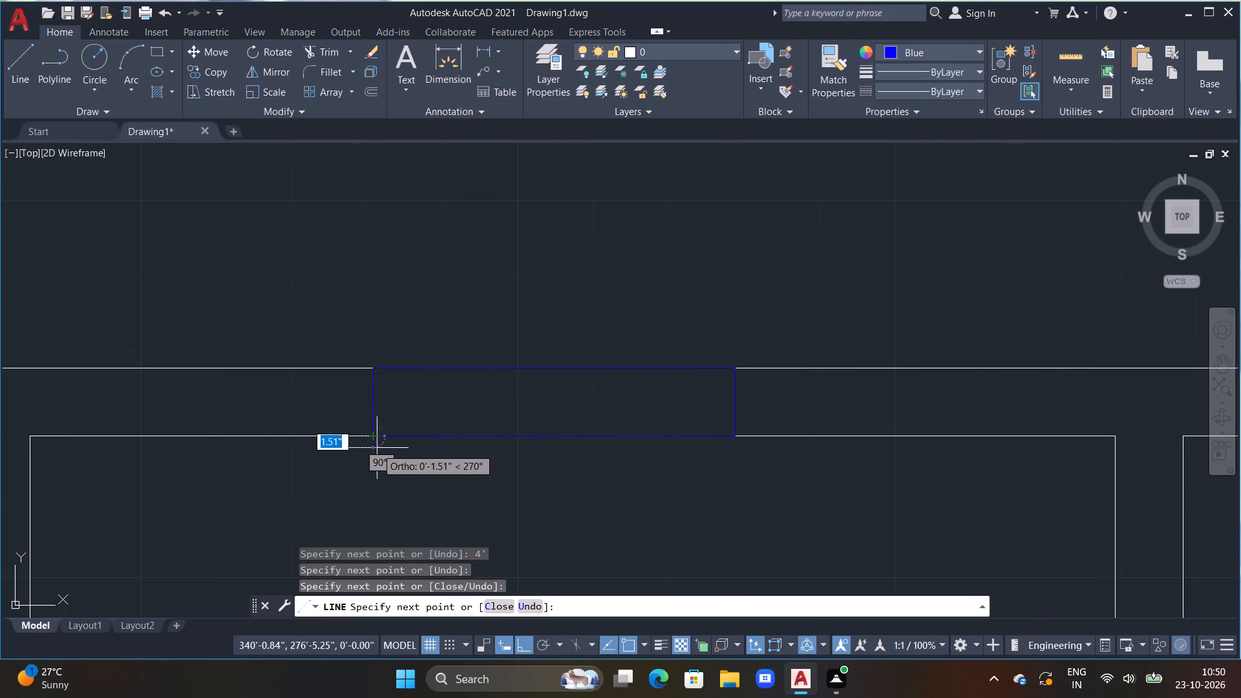
key(Escape)
Draw a horizontal blue line across the northwest room's west wall, about 3'-8" south of its outer corner.
scroll(476, 441, down, 1)
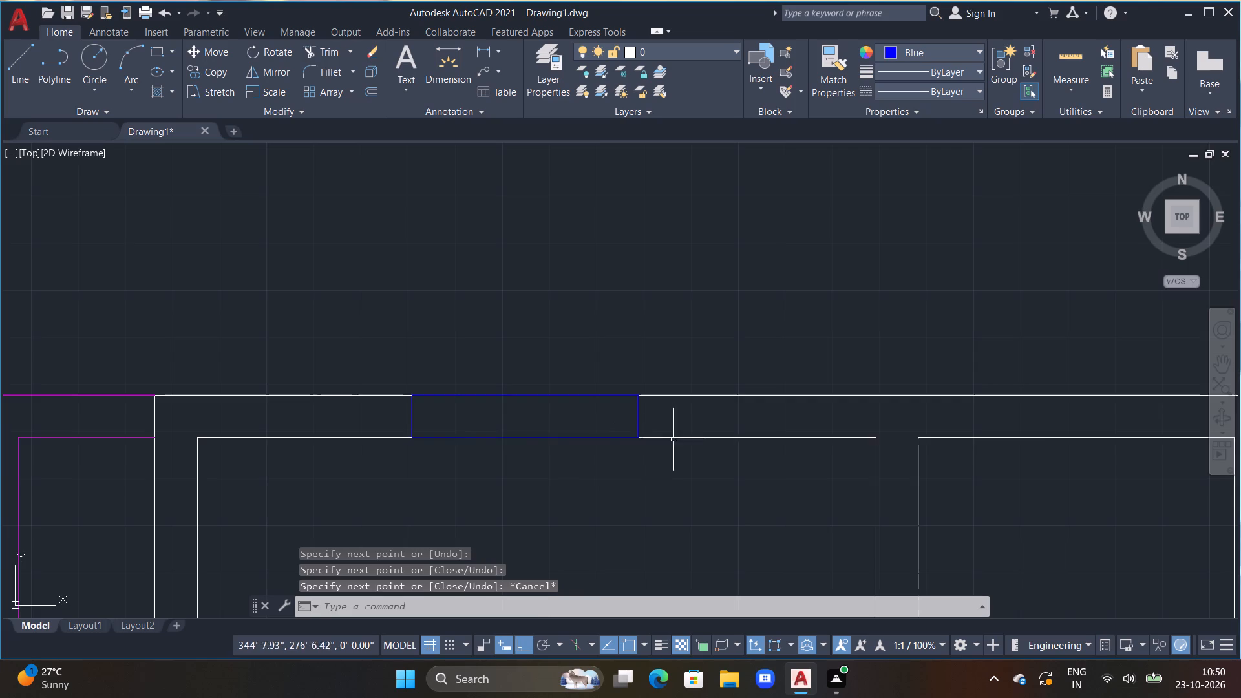
scroll(667, 433, down, 3)
middle_drag(734, 376, 657, 325)
middle_drag(567, 408, 533, 355)
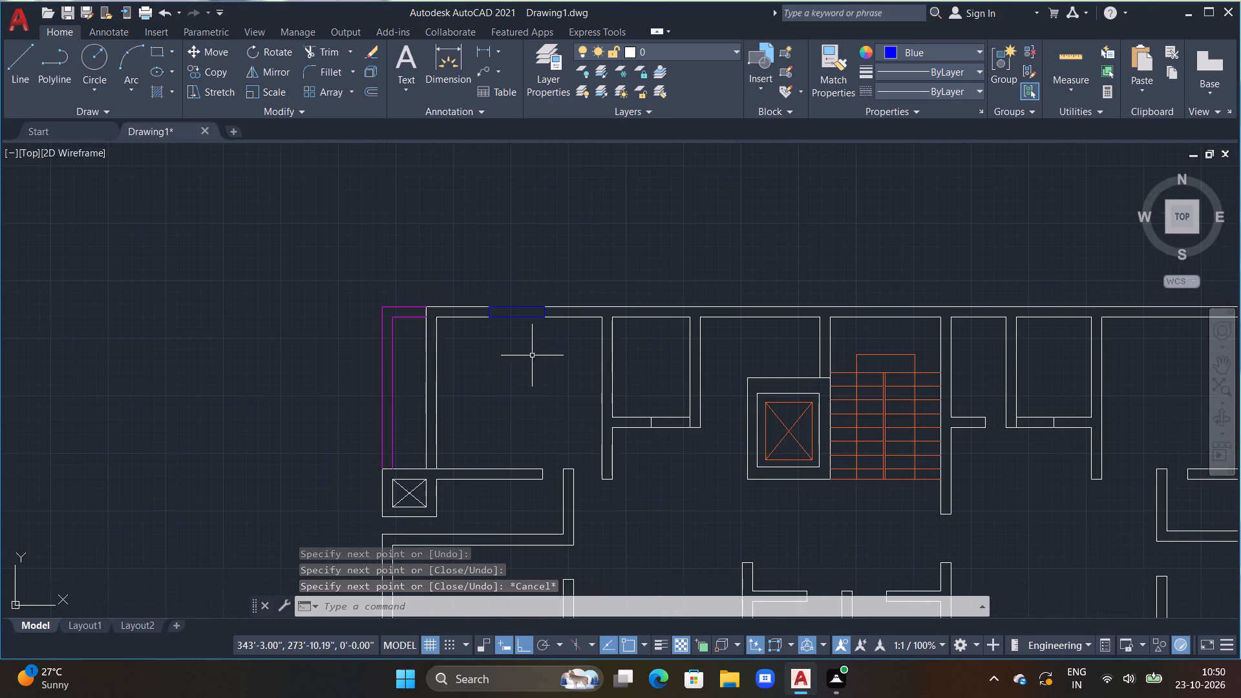
scroll(478, 381, up, 1)
middle_drag(478, 381, 542, 380)
key(Escape)
key(l)
key(space)
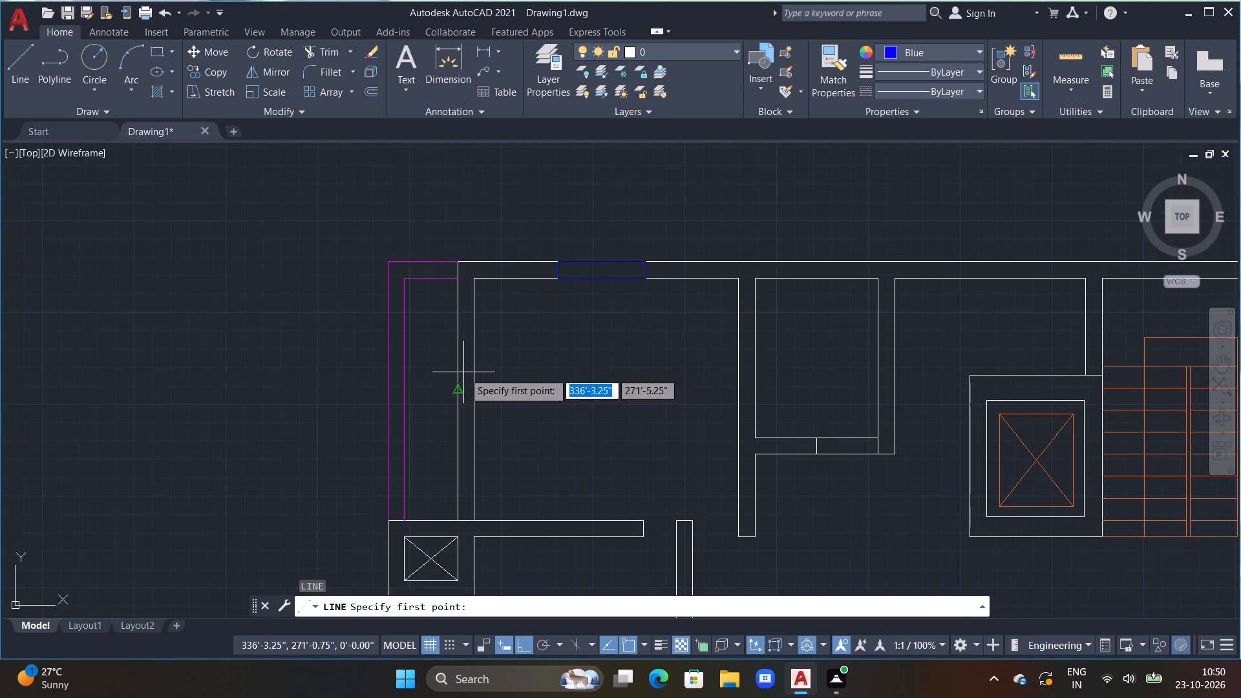
drag(437, 343, 467, 346)
click(523, 347)
key(Escape)
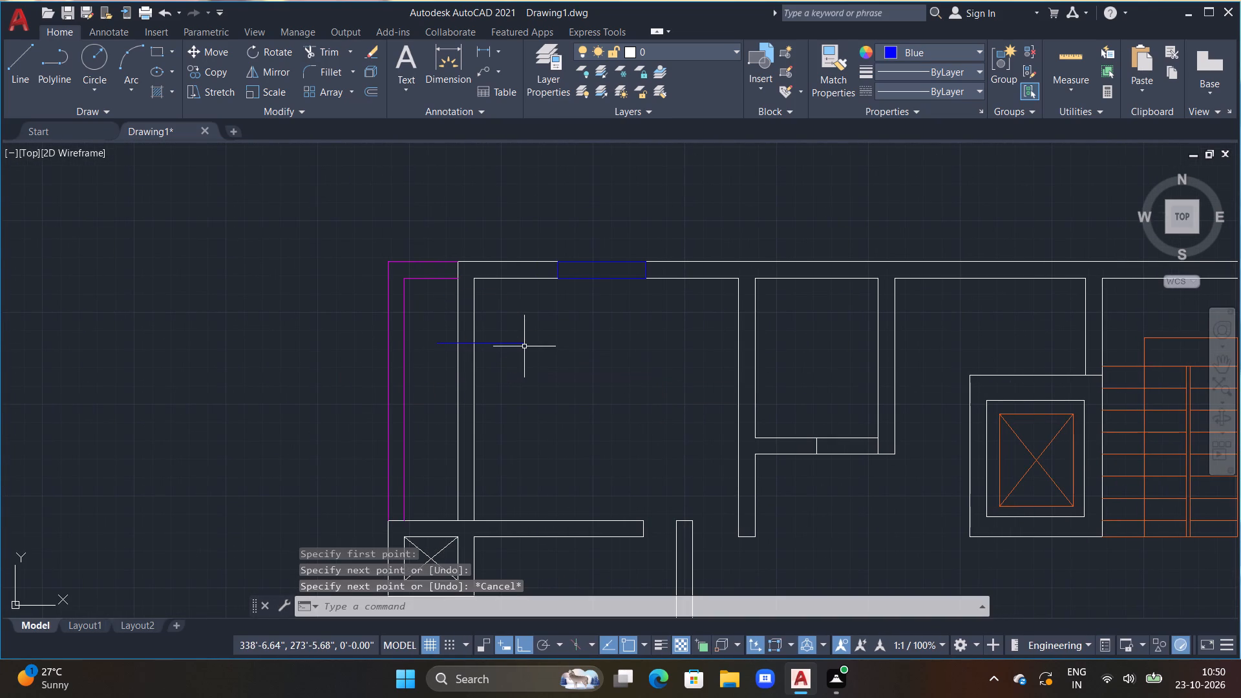
Trim both overhanging ends of the horizontal blue line to the faces of the west wall.
text(TR)
key(space)
drag(508, 329, 516, 383)
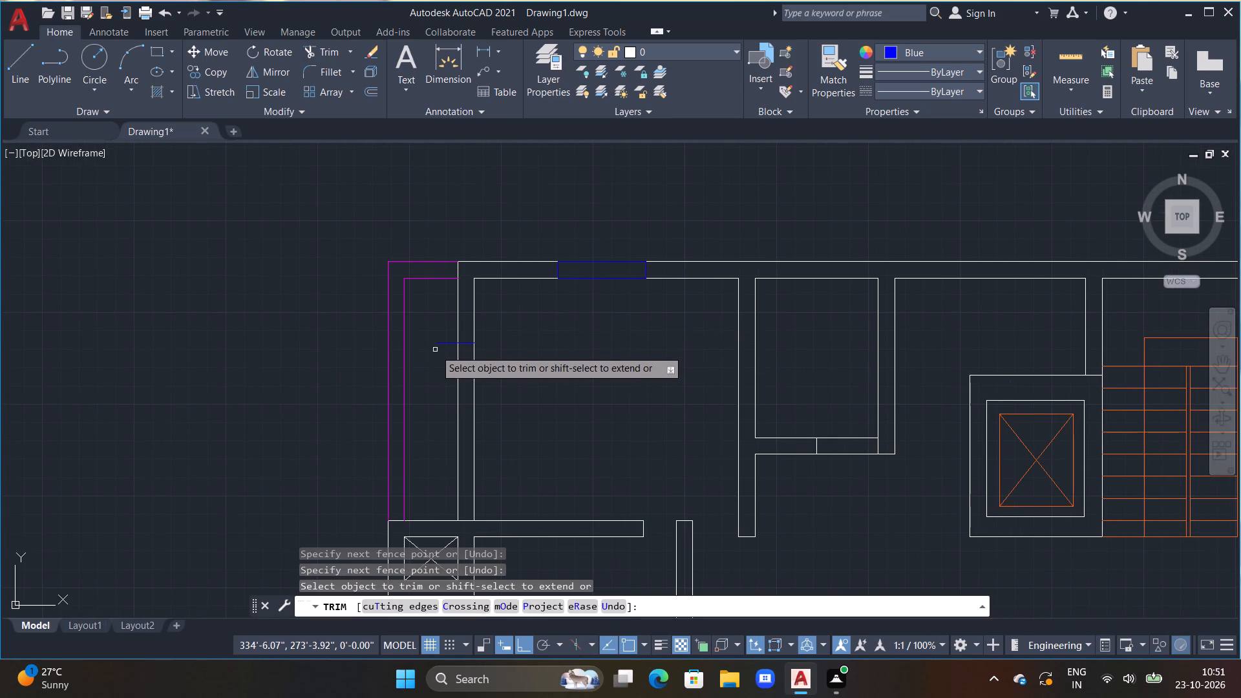
click(444, 342)
key(Escape)
Complete a blue window rectangle in the west wall, running 5' south from the blue line and 9" across the wall.
text(L)
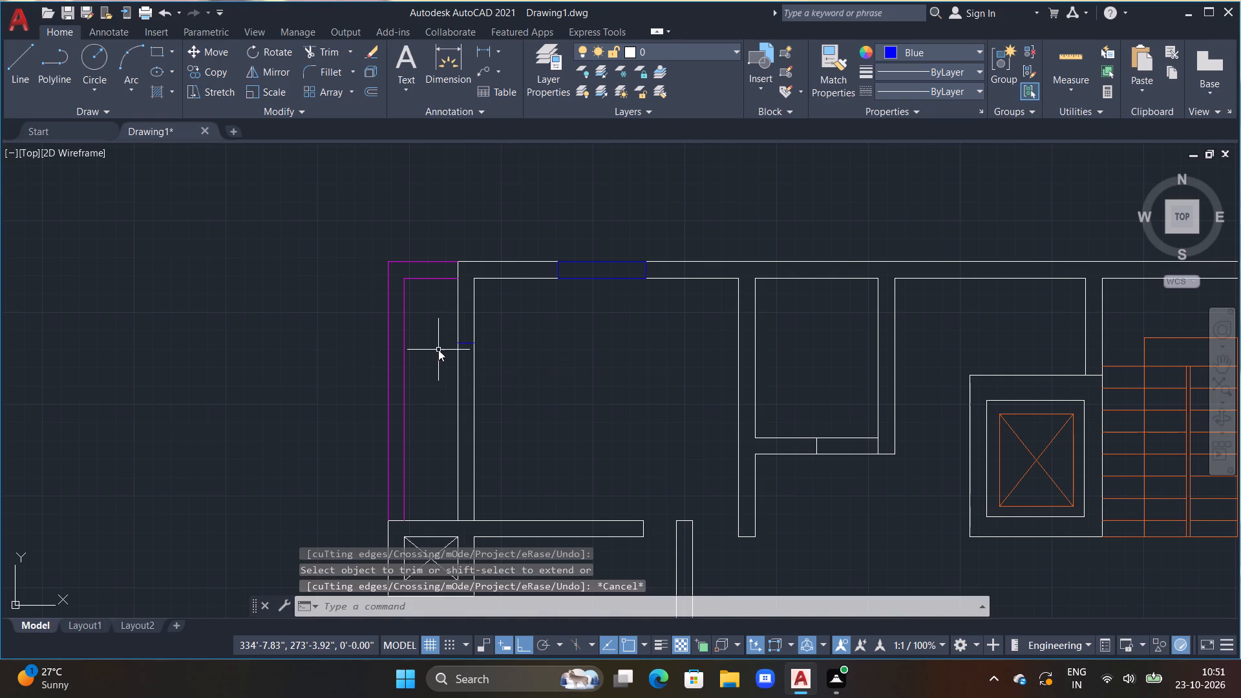
key(space)
click(456, 339)
drag(456, 344, 458, 392)
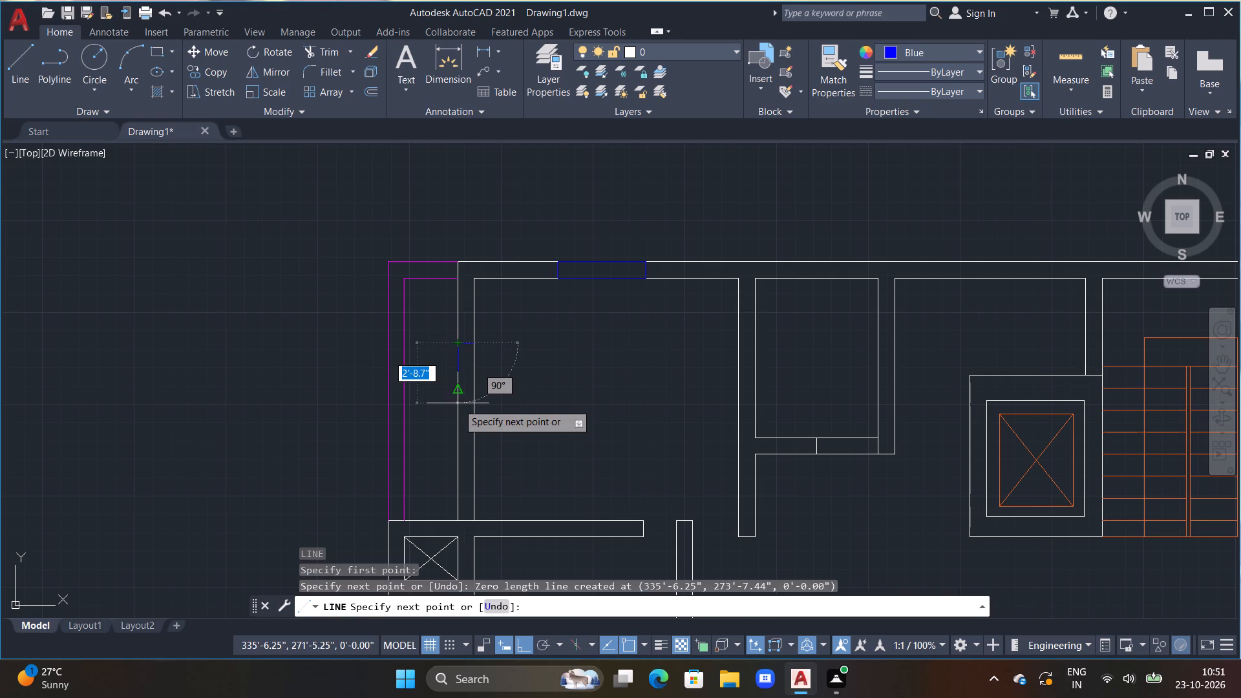
text(5')
key(Return)
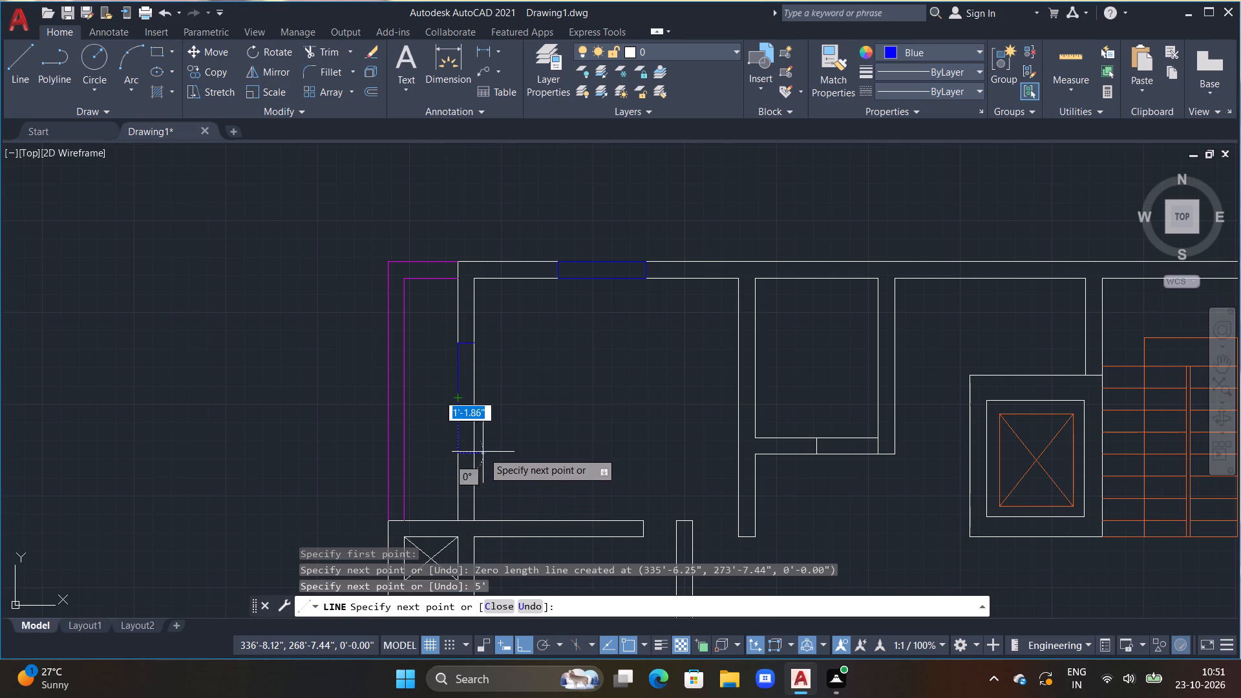
scroll(473, 457, up, 3)
middle_drag(474, 264, 476, 268)
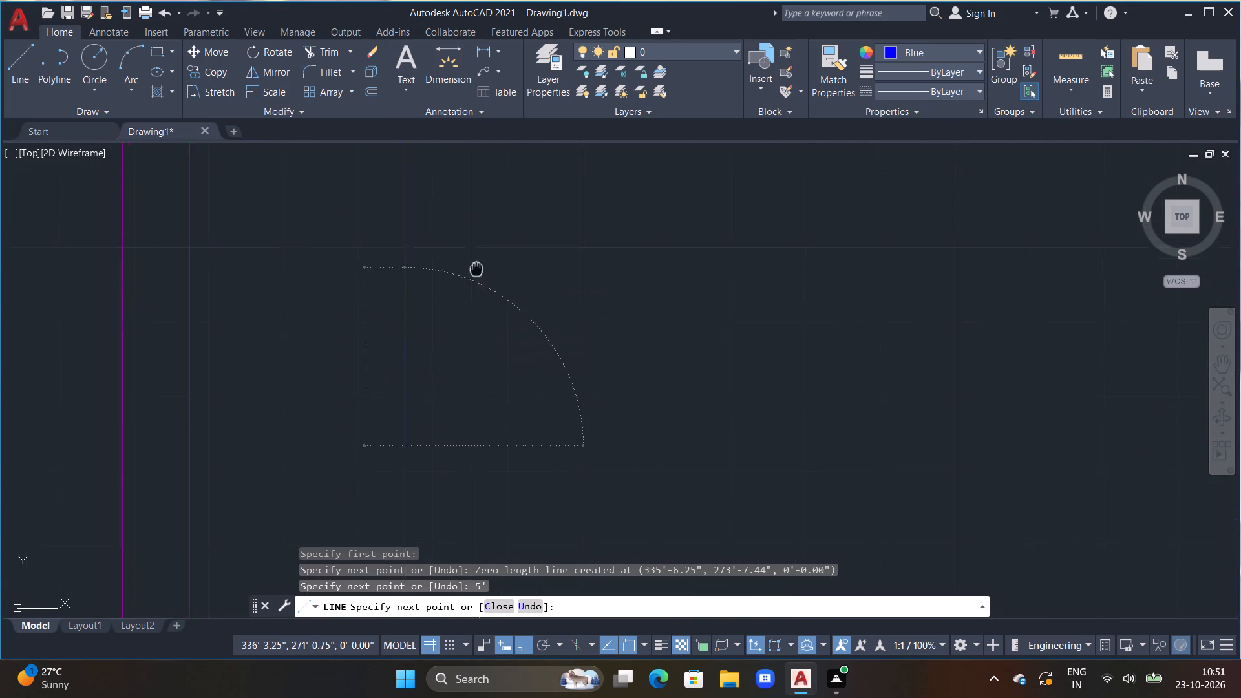
middle_drag(476, 268, 499, 365)
scroll(493, 246, down, 3)
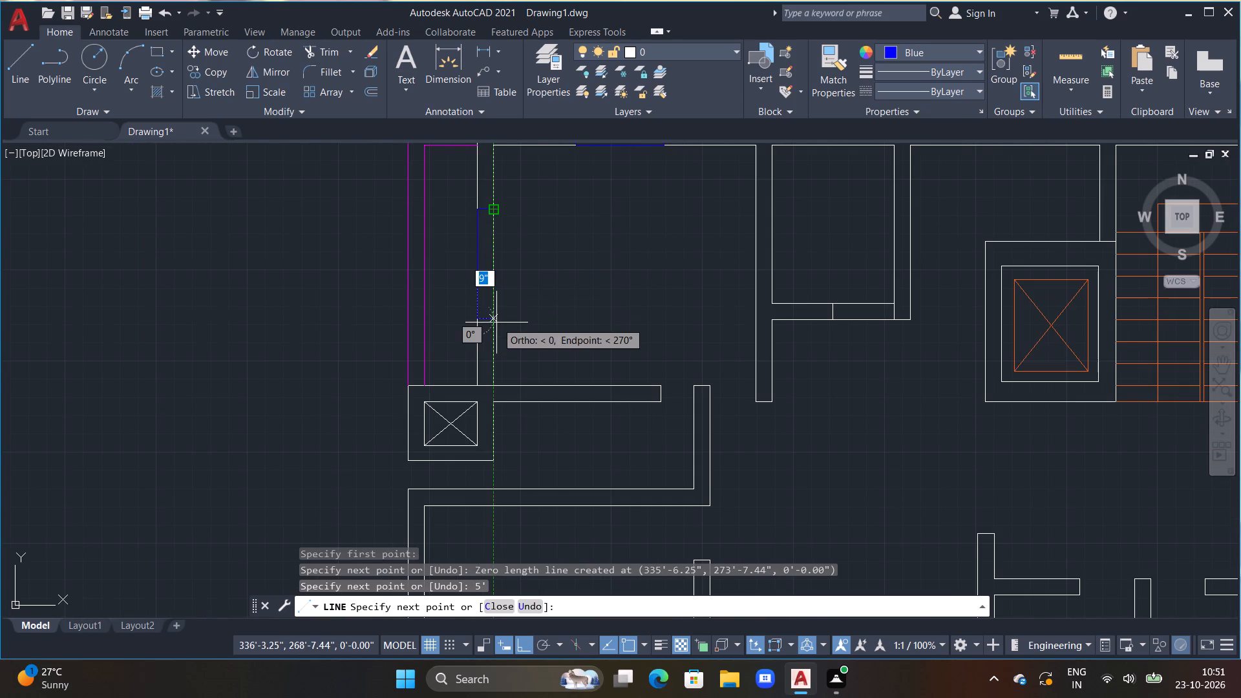
double_click(496, 321)
click(493, 212)
key(Escape)
Draw a 9" wide blue rectangle spanning the gap between the northwest crossed shaft's inner bottom corner and the wall south of it.
scroll(494, 222, down, 2)
scroll(497, 307, up, 1)
middle_drag(493, 313, 541, 291)
scroll(488, 267, up, 2)
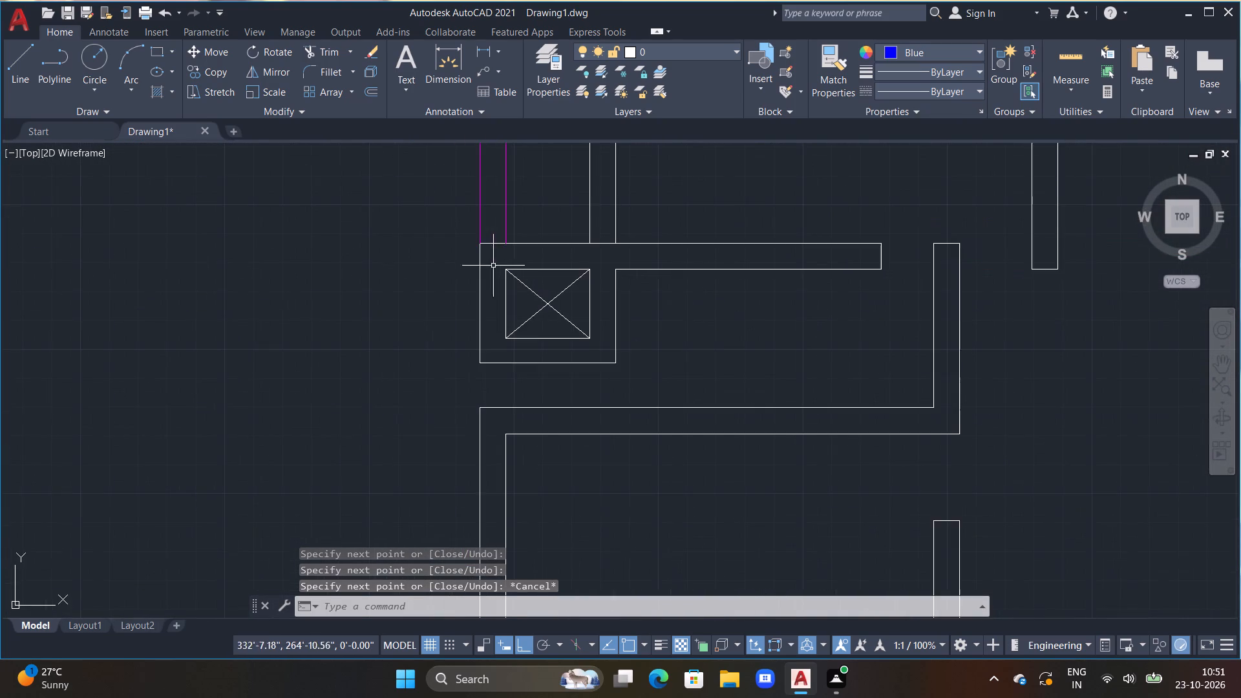
scroll(676, 324, up, 1)
middle_drag(606, 357, 610, 269)
scroll(610, 262, up, 1)
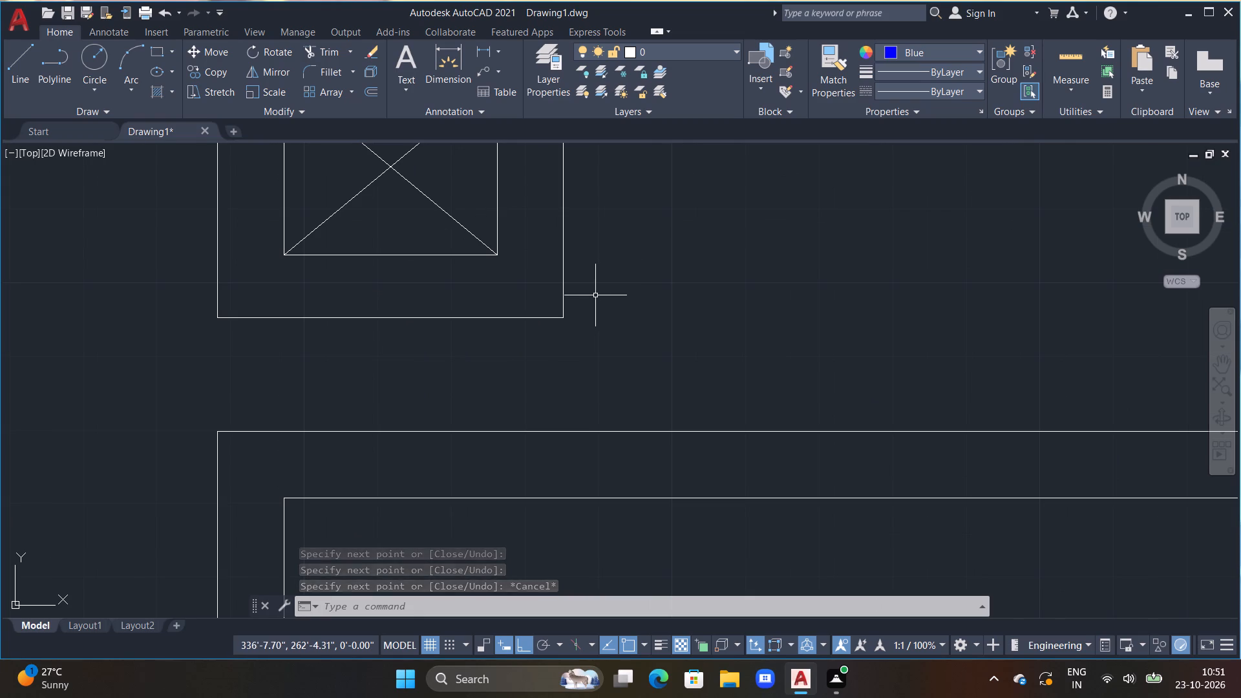
key(l)
key(space)
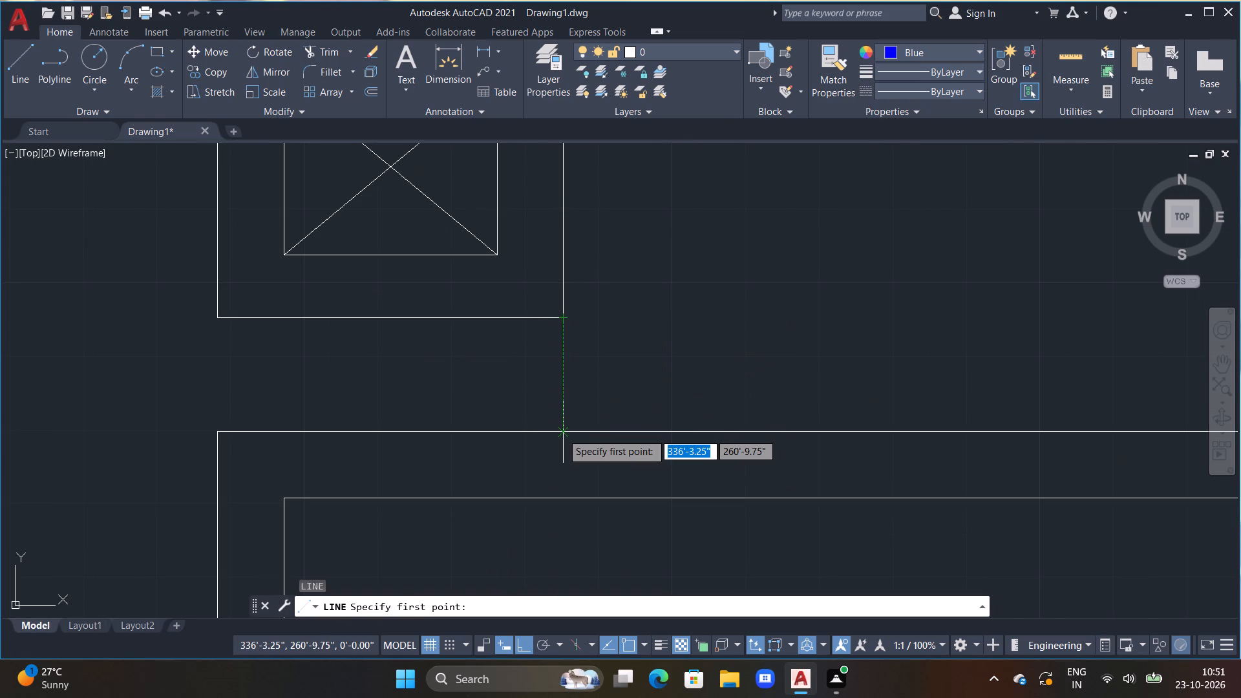
double_click(562, 433)
double_click(565, 316)
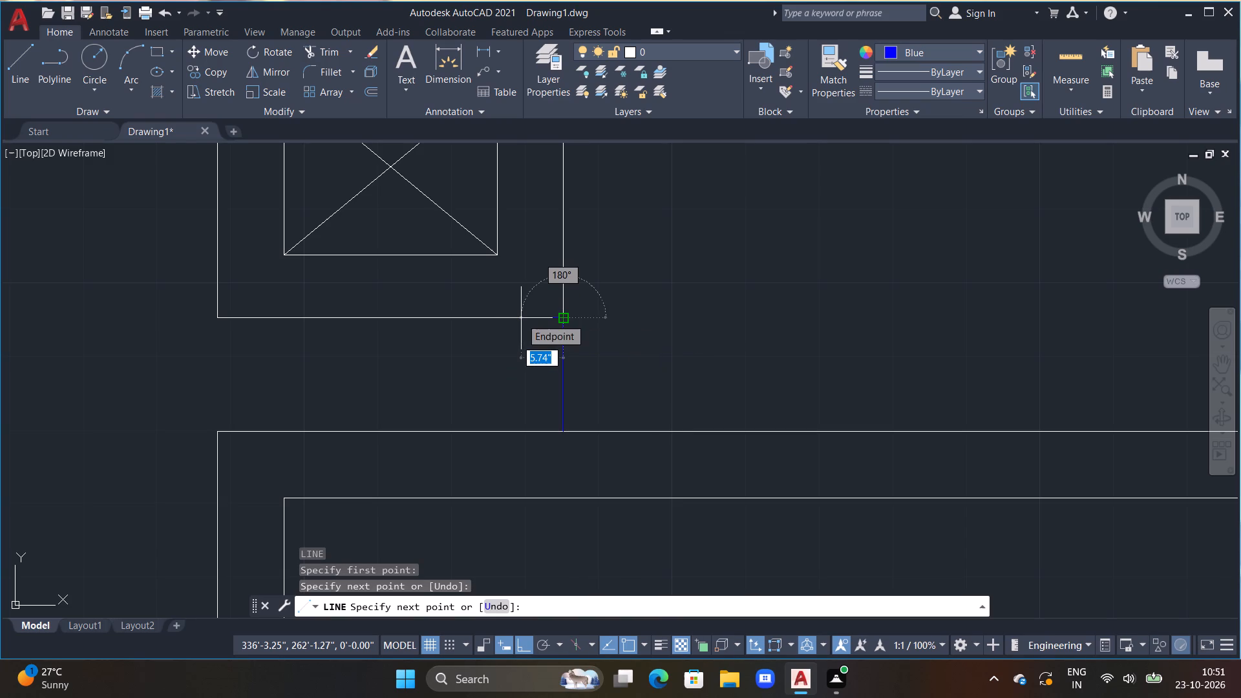
text(9")
key(Return)
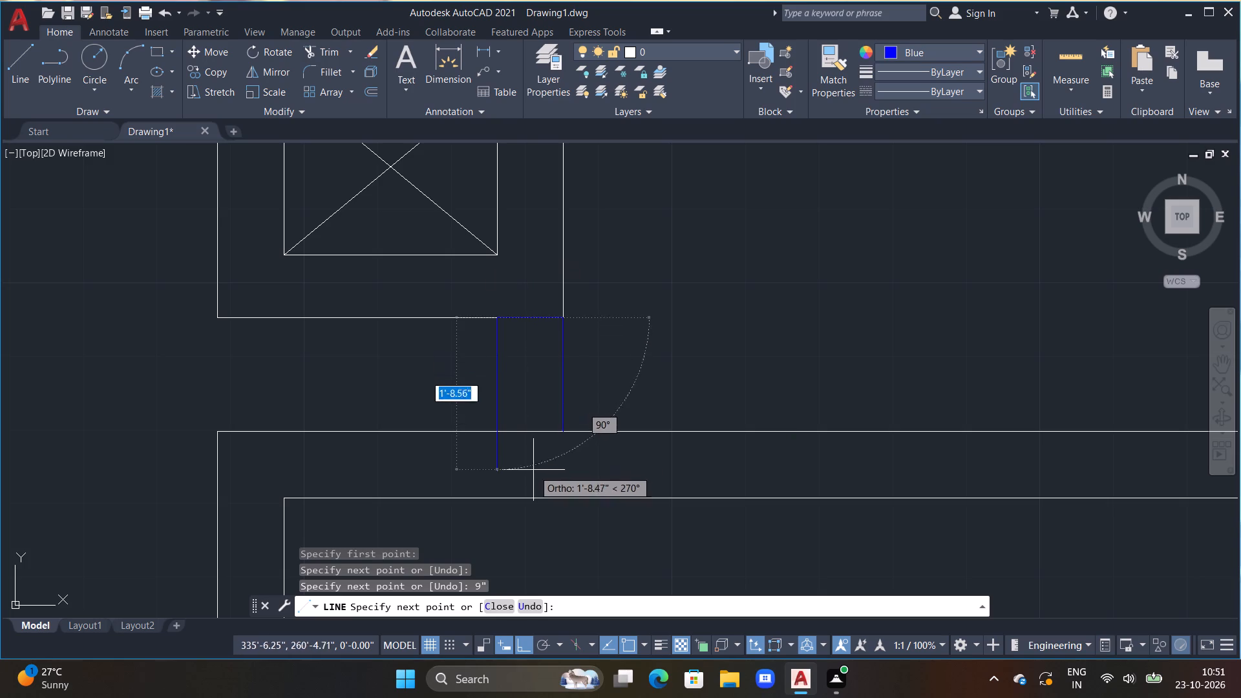
click(496, 432)
click(564, 434)
key(Escape)
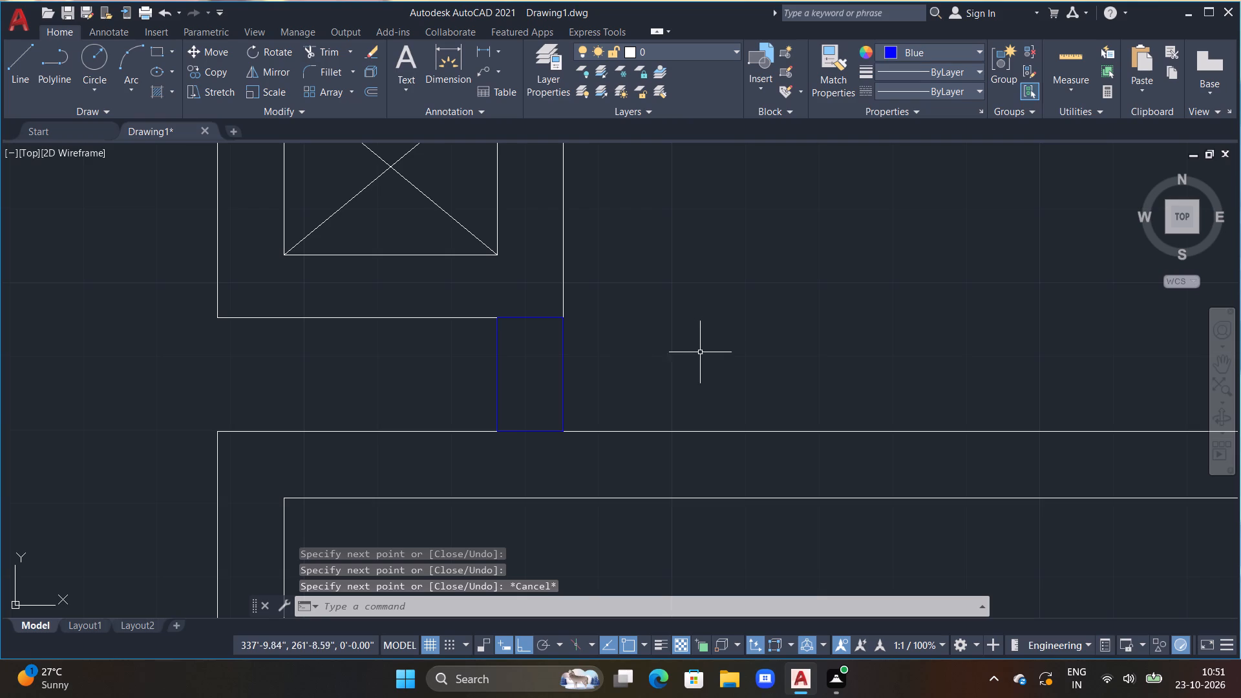
Draw a horizontal blue line across the west wall of the room south of the northwest shaft, about 3'-4" below its outer corner.
scroll(766, 294, down, 1)
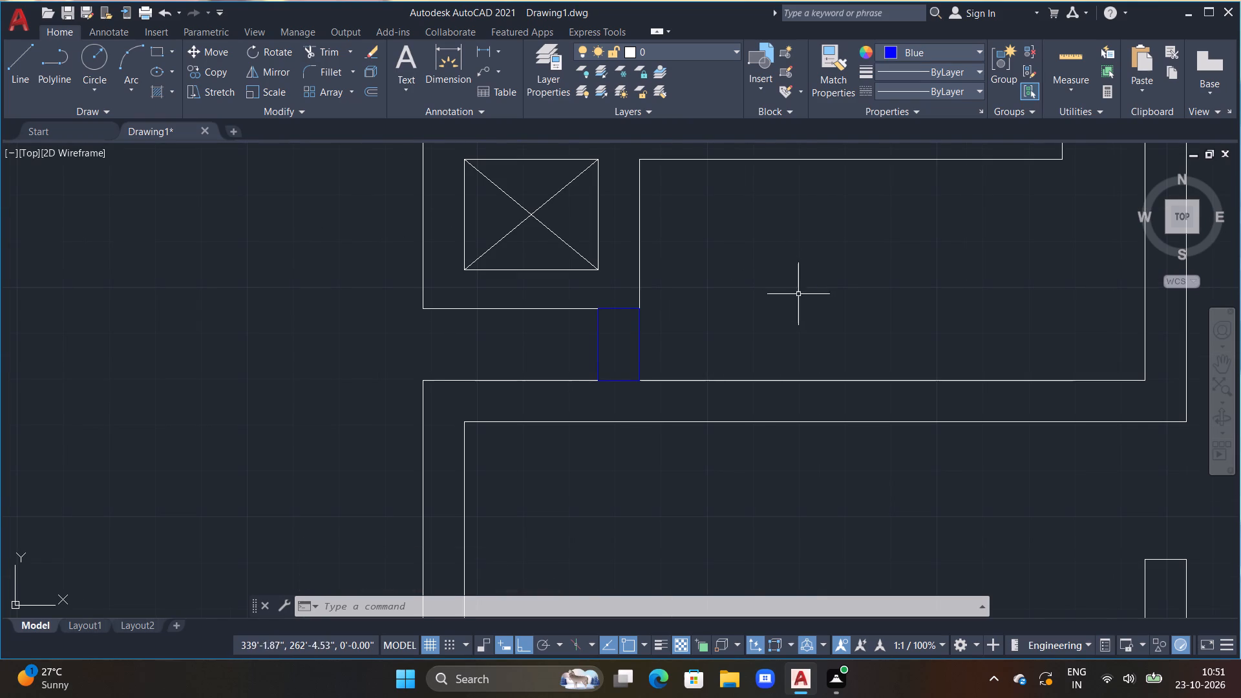
scroll(836, 370, down, 2)
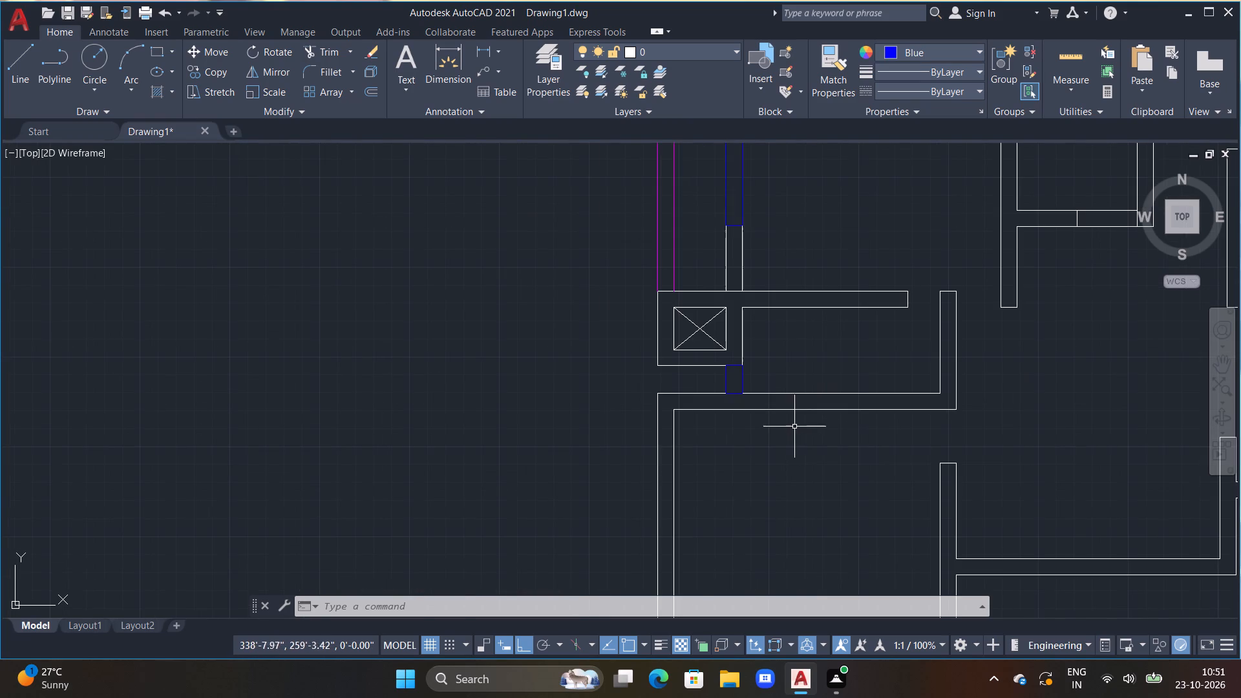
middle_drag(797, 430, 732, 180)
middle_drag(679, 245, 708, 288)
key(Escape)
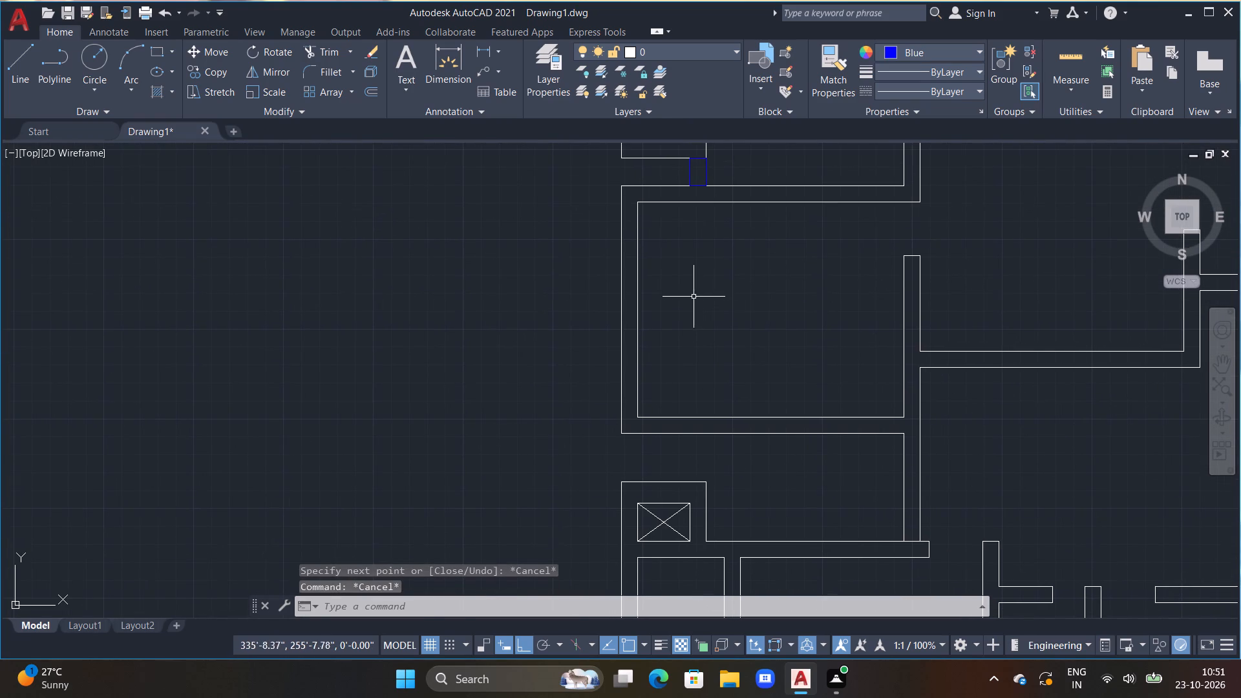
text(L)
key(space)
drag(603, 259, 665, 247)
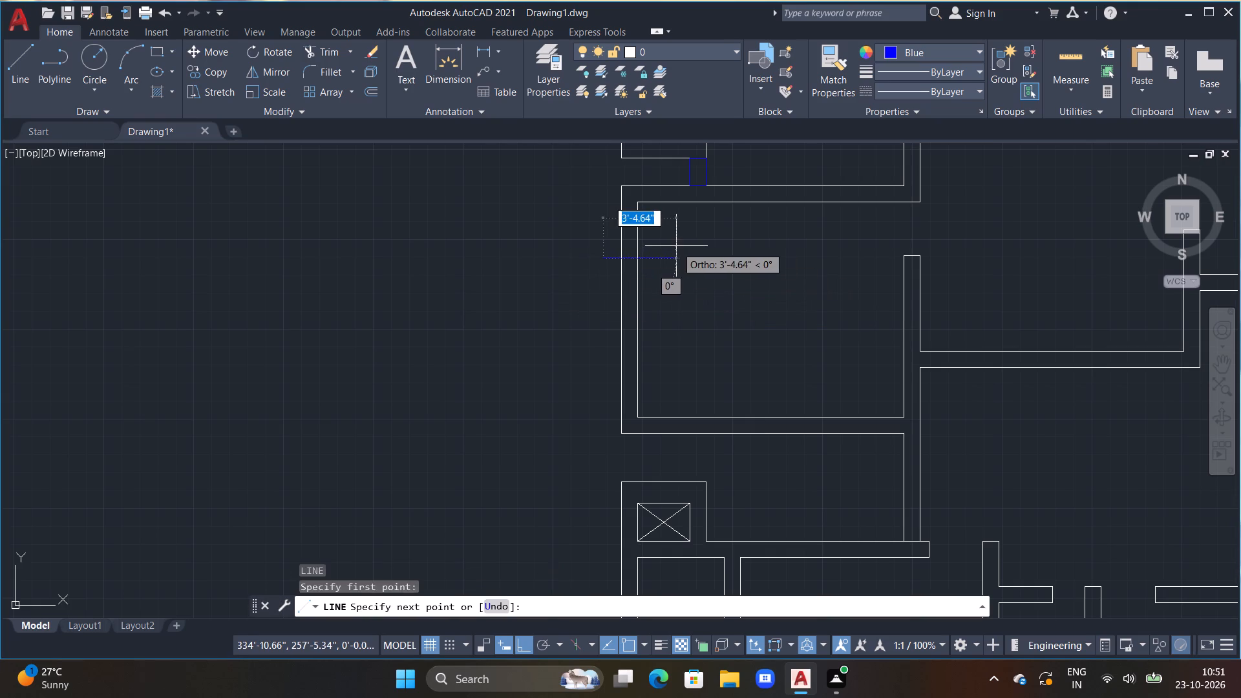
double_click(676, 246)
key(Escape)
Trim both overhanging ends of the new horizontal blue line to the faces of the west wall.
text(TR)
key(space)
drag(665, 242, 668, 310)
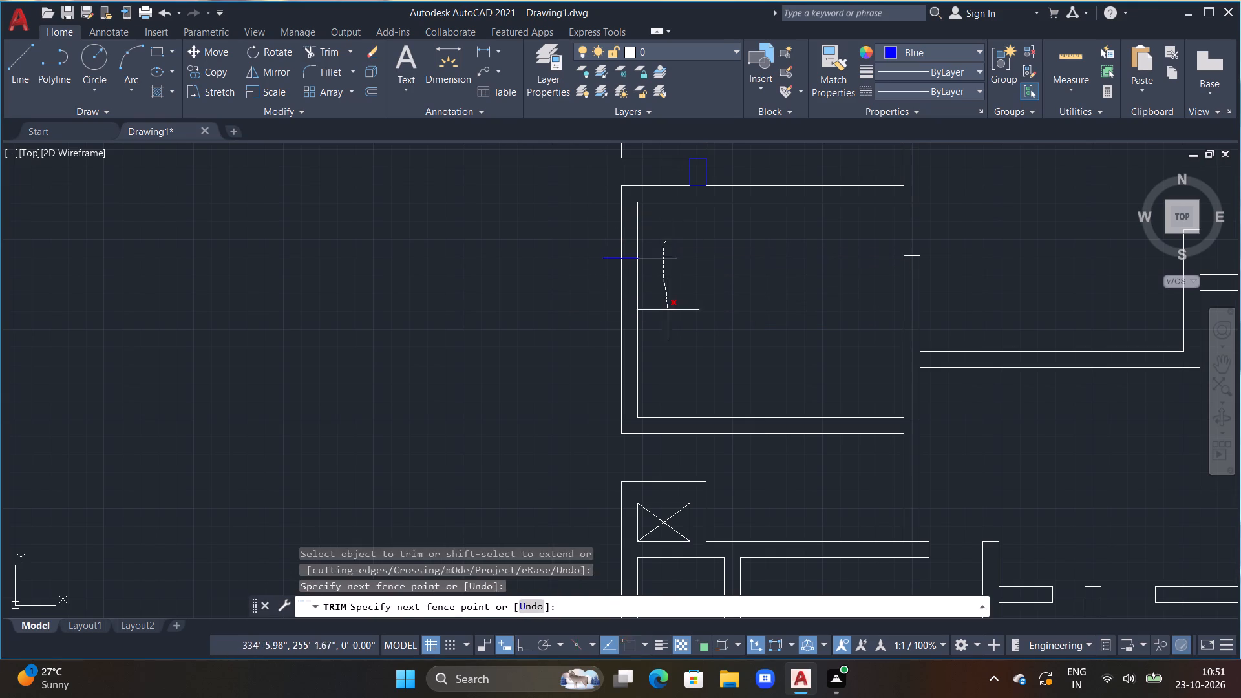
drag(668, 310, 668, 310)
drag(615, 259, 609, 259)
key(Escape)
Complete a blue window rectangle in this room's west wall, running 5' south from the blue line and 9" across the wall.
key(l)
key(space)
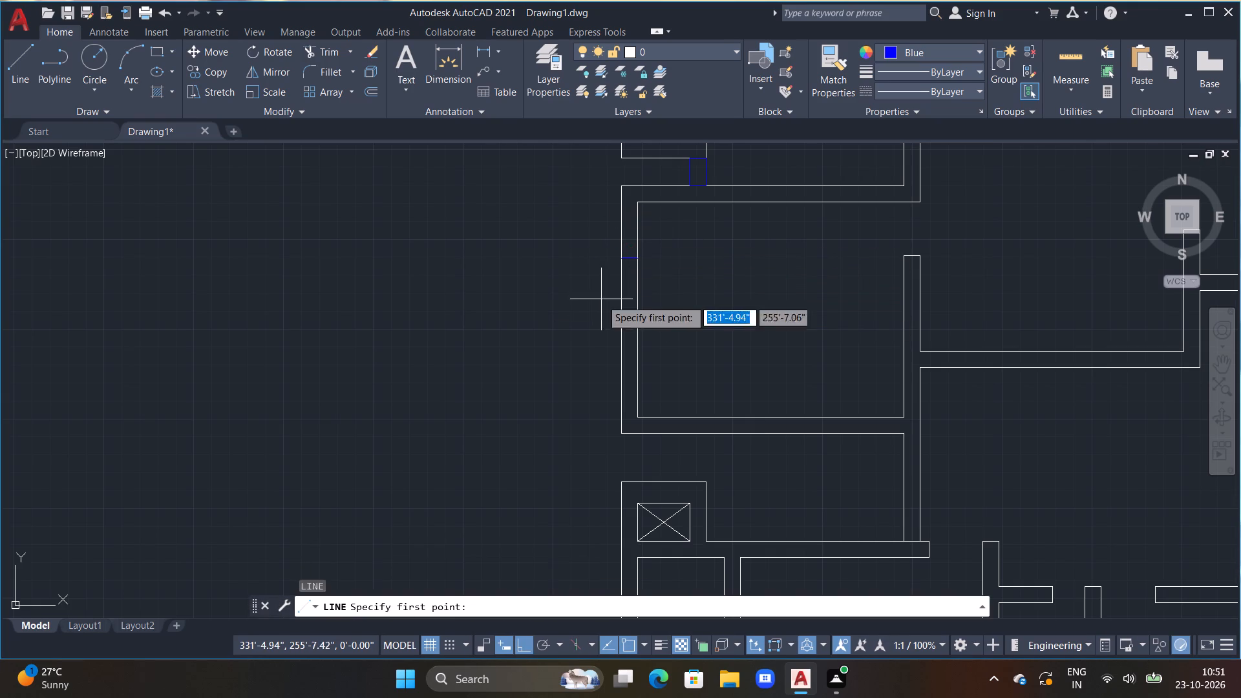
scroll(628, 262, up, 3)
drag(593, 244, 612, 441)
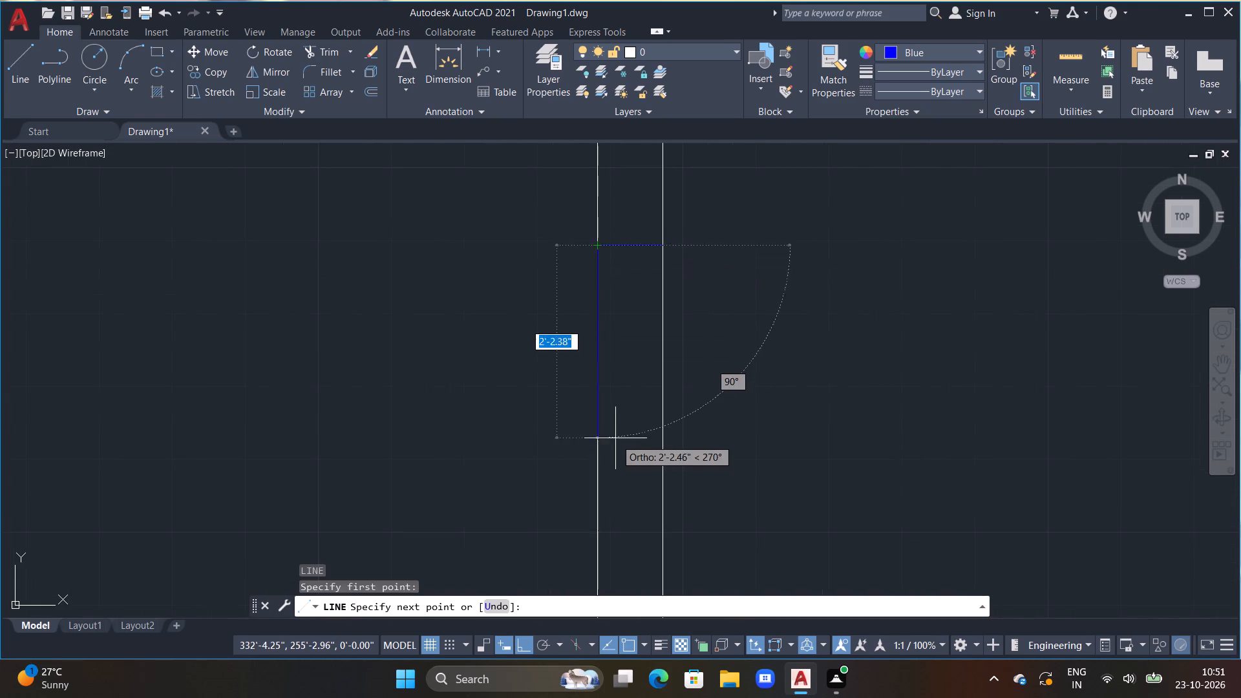
middle_drag(615, 438, 577, 238)
scroll(587, 357, down, 1)
text(5')
key(Return)
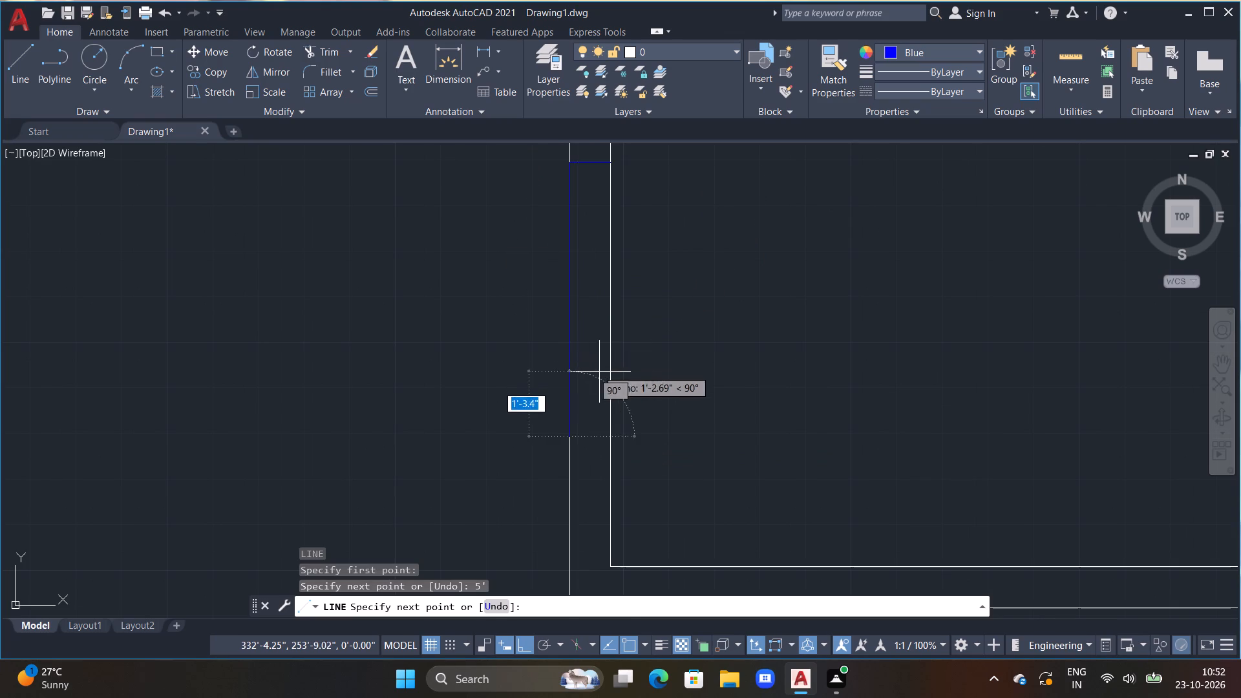
click(611, 437)
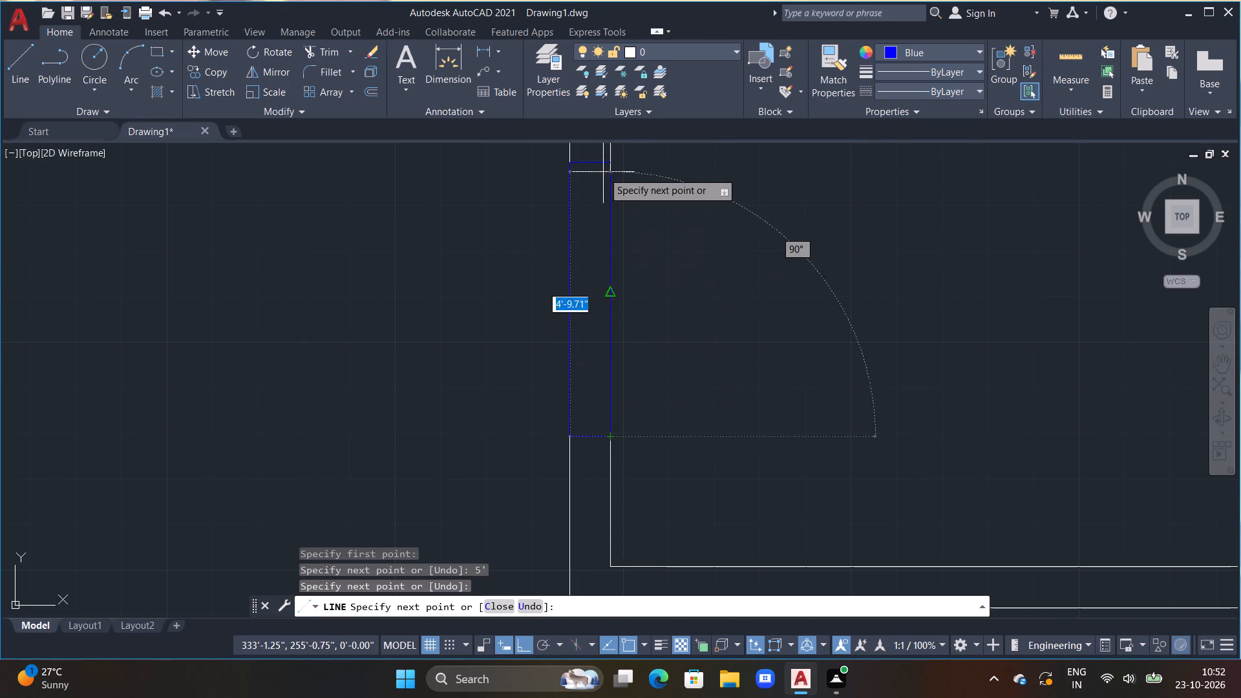
click(610, 162)
key(Escape)
Draw a blue rectangle 9" wide and 2'-3" long between the room's south wall and the northeast outer corner of the southwest shaft.
scroll(614, 187, down, 3)
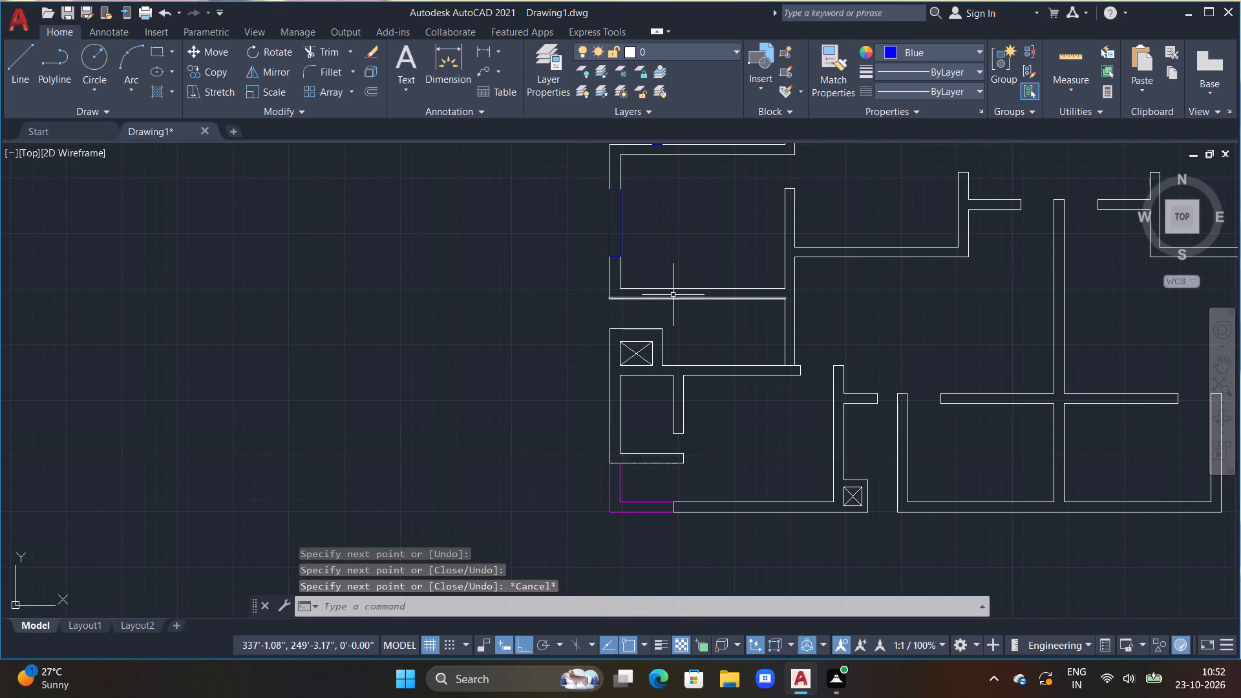
middle_drag(658, 321, 650, 295)
scroll(656, 290, up, 3)
middle_drag(667, 294, 668, 294)
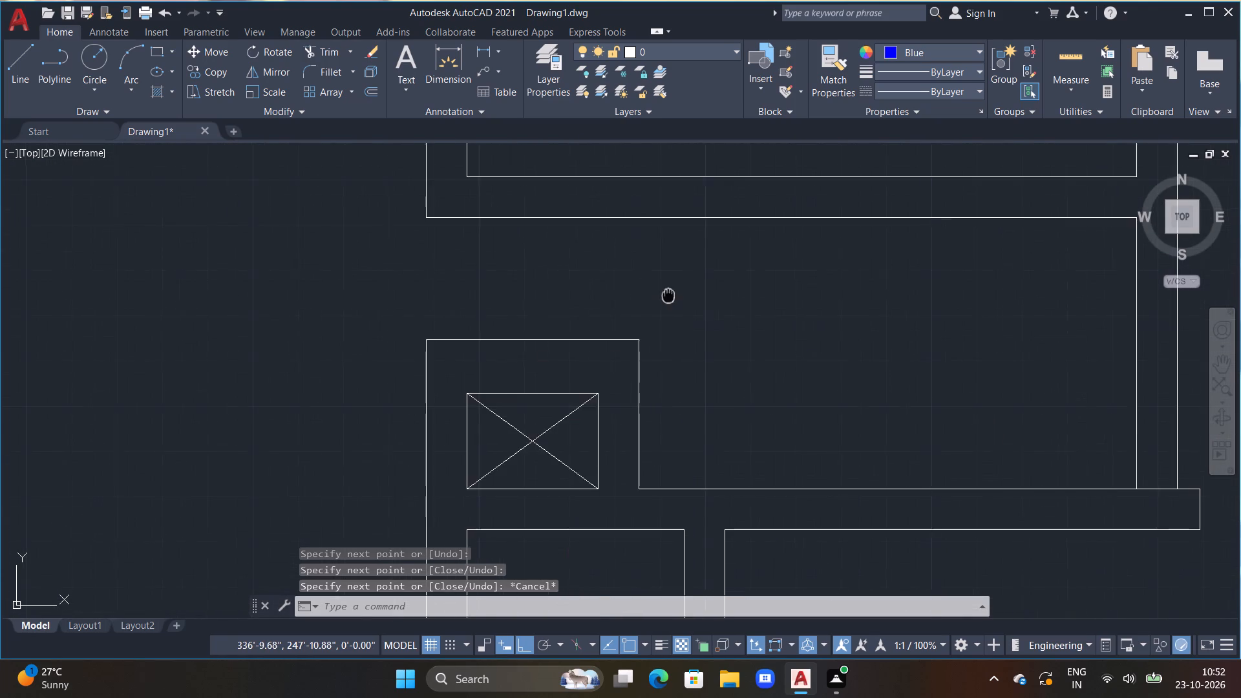
middle_drag(668, 294, 716, 375)
text(L)
key(space)
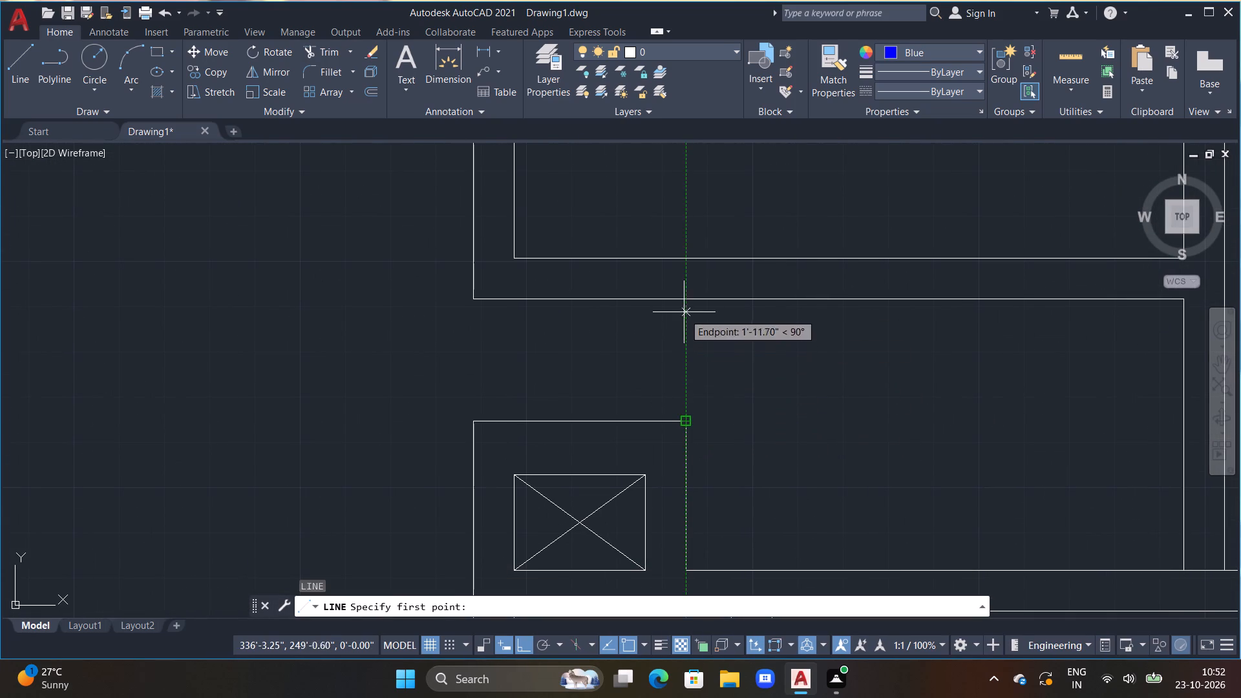
click(687, 297)
click(685, 416)
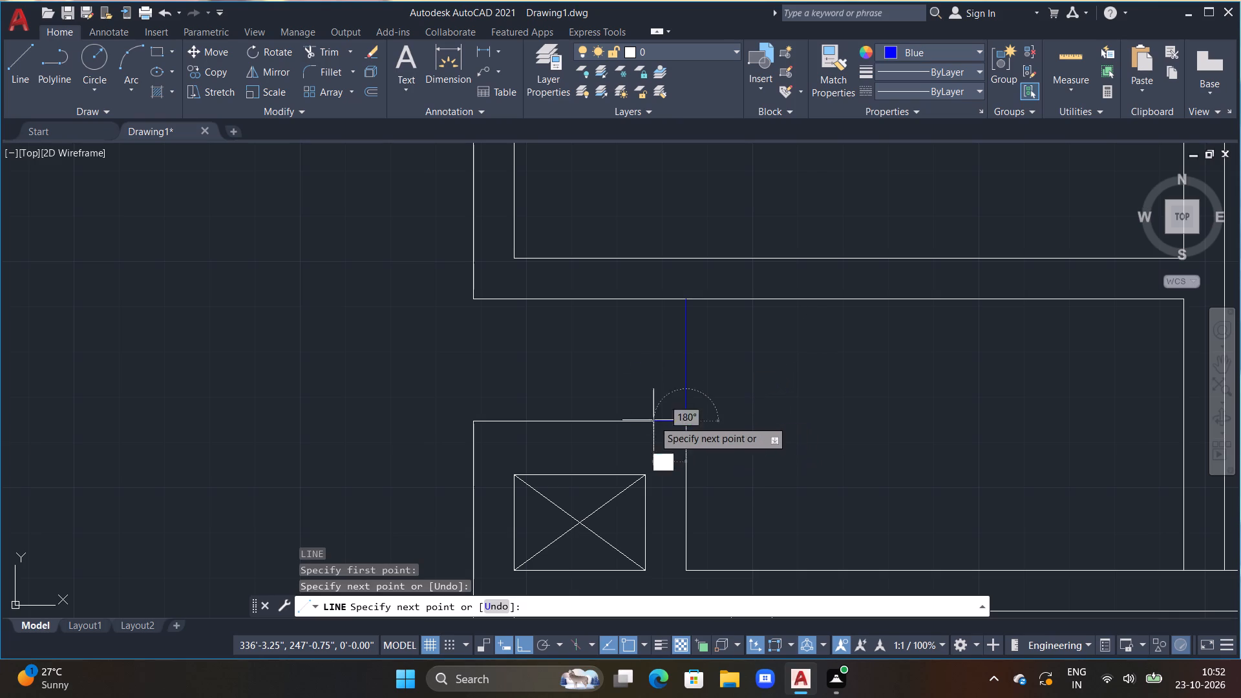
text(9")
key(Return)
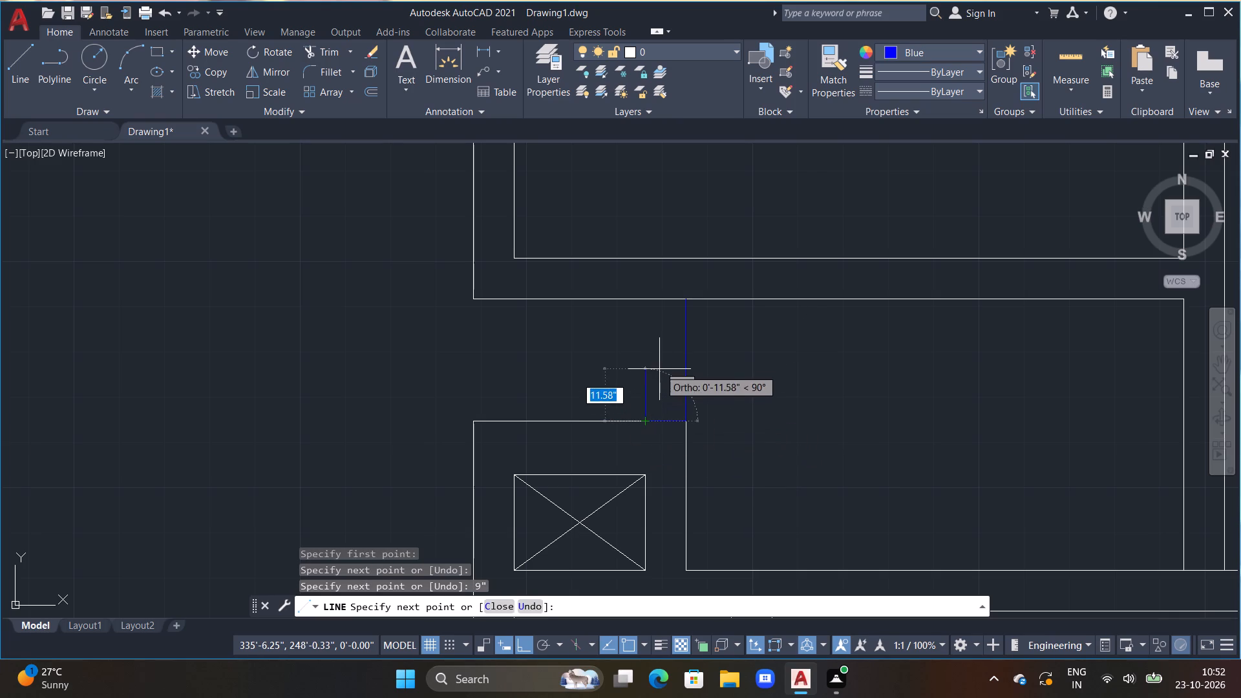
click(646, 299)
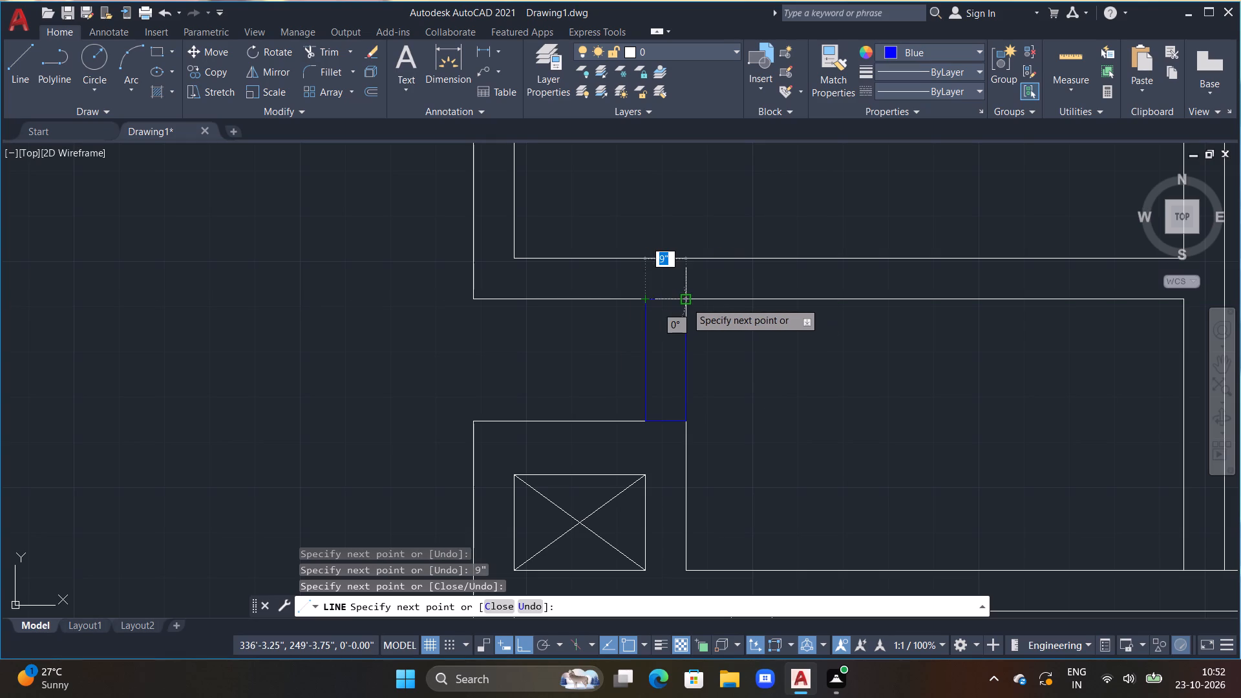
click(686, 301)
key(Escape)
Draw a horizontal blue line across the west wall of the small room below the southwest shaft, about 1'-7" south of its inner corner.
scroll(687, 314, down, 3)
middle_drag(681, 377, 667, 365)
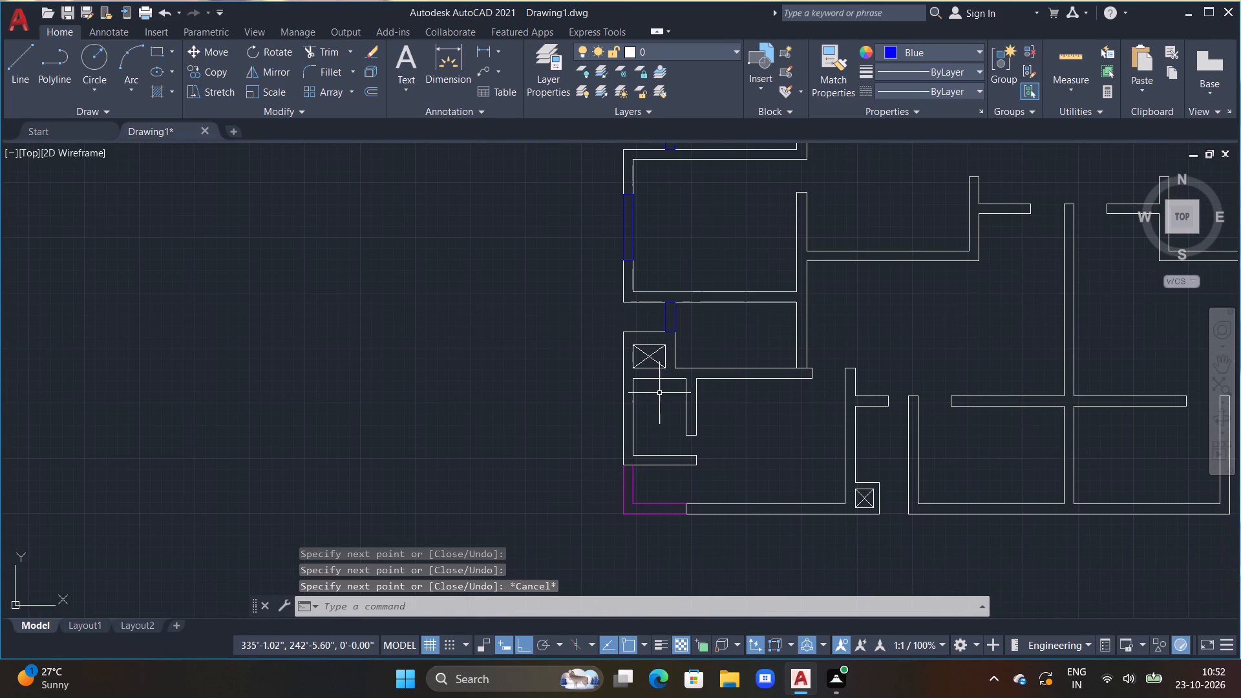
scroll(664, 403, up, 1)
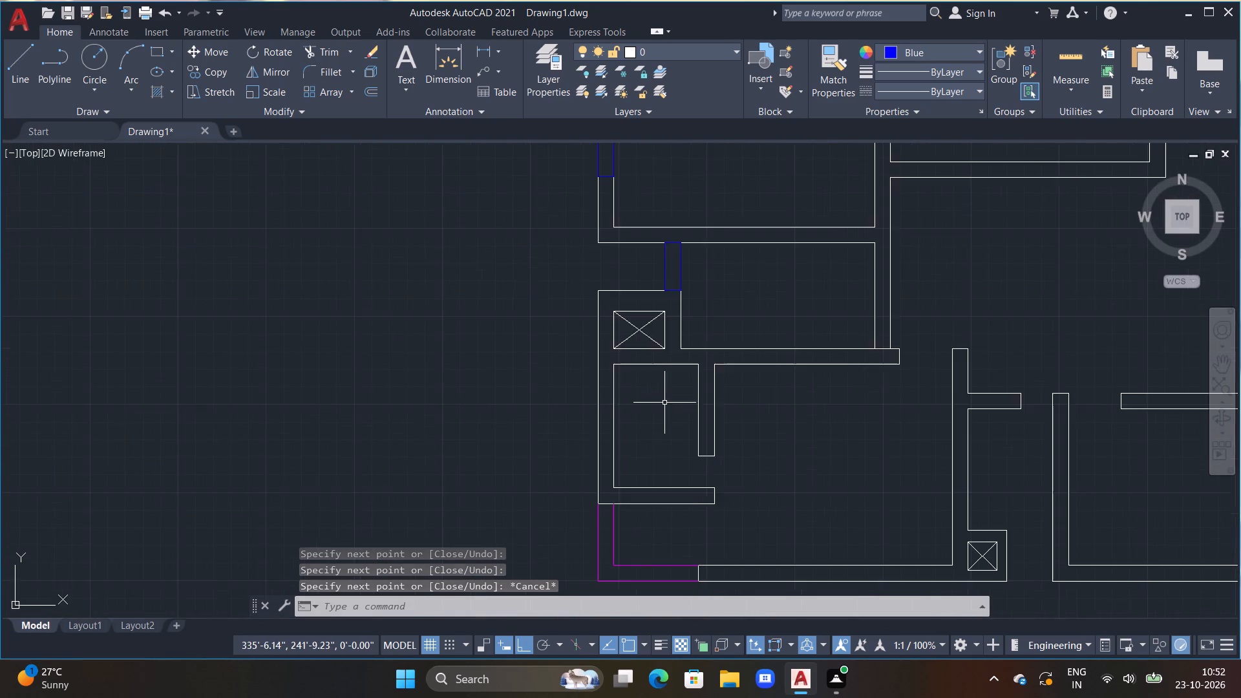
middle_drag(661, 410, 778, 365)
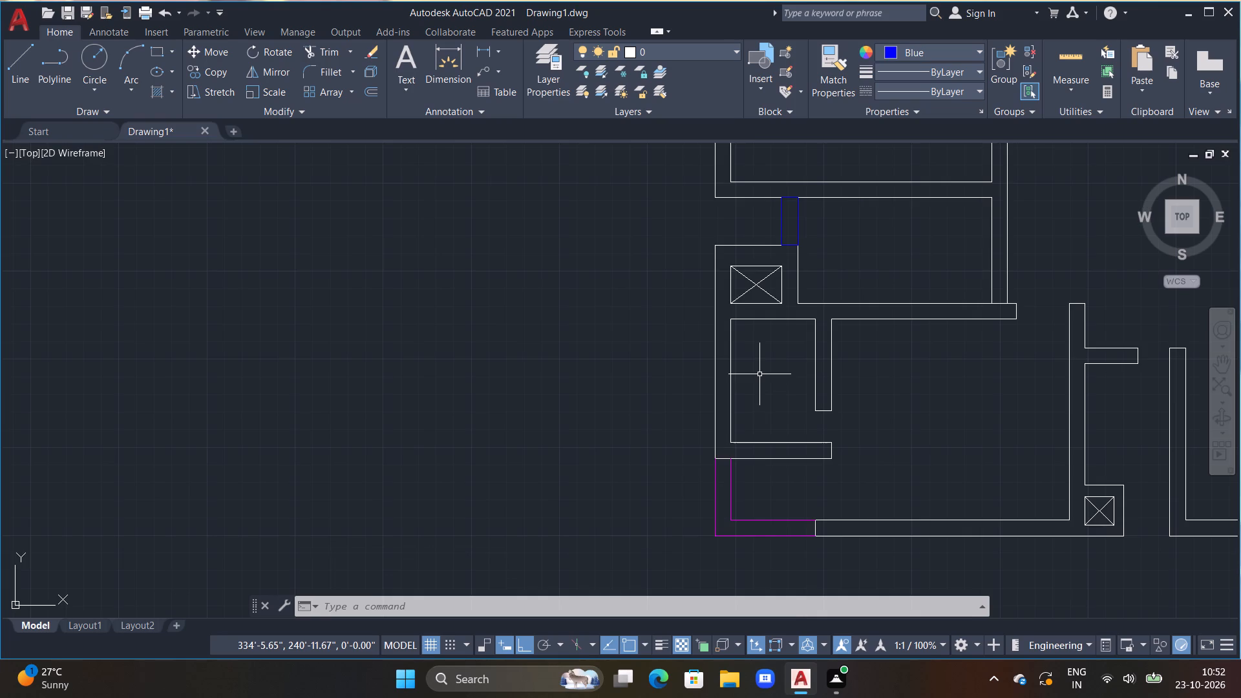
middle_drag(759, 374, 819, 374)
scroll(777, 330, up, 2)
text(L)
key(space)
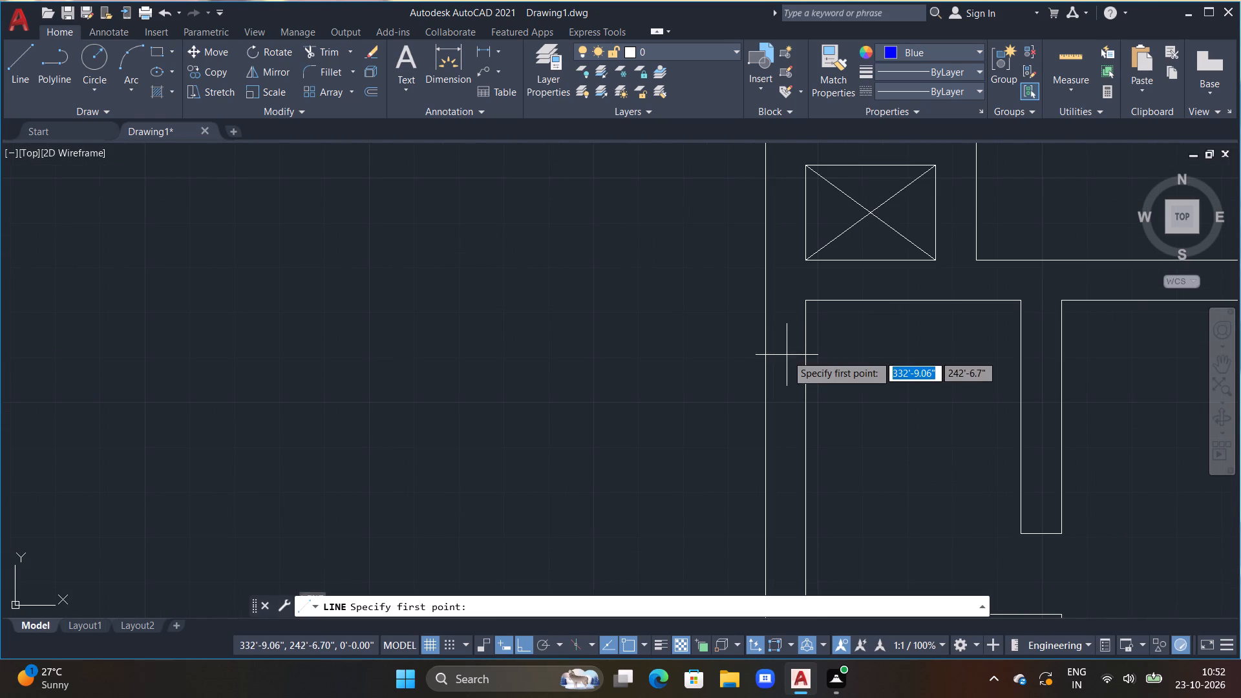
scroll(790, 357, down, 1)
middle_drag(790, 331, 781, 299)
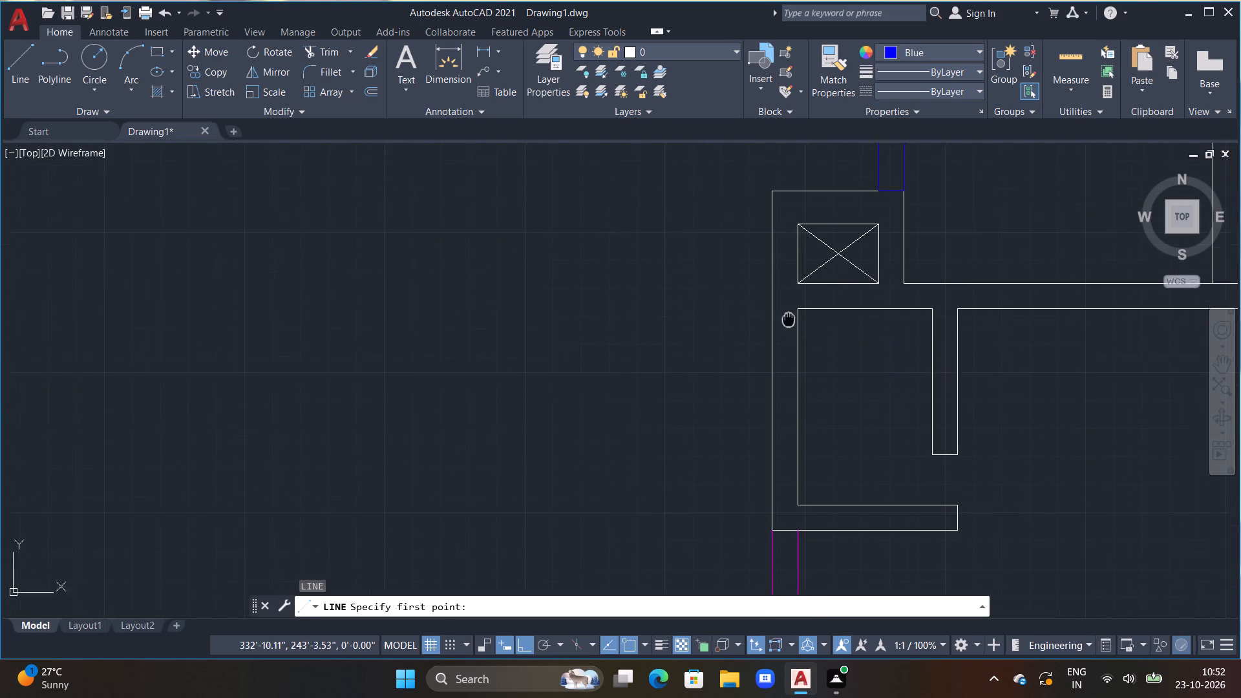
middle_drag(781, 299, 777, 290)
scroll(804, 336, up, 1)
drag(699, 332, 725, 331)
click(838, 323)
key(Escape)
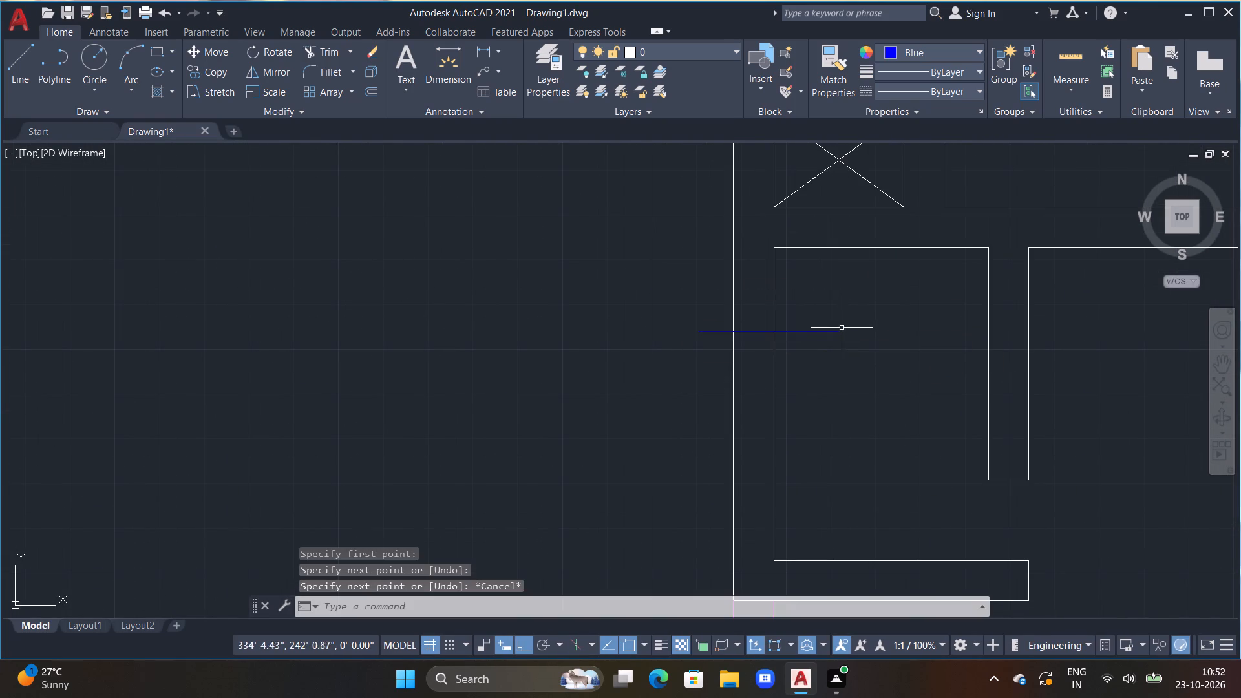
Trim both overhanging ends of the small room's blue line to the faces of the west wall.
key(t)
text(R)
key(space)
drag(800, 305, 822, 427)
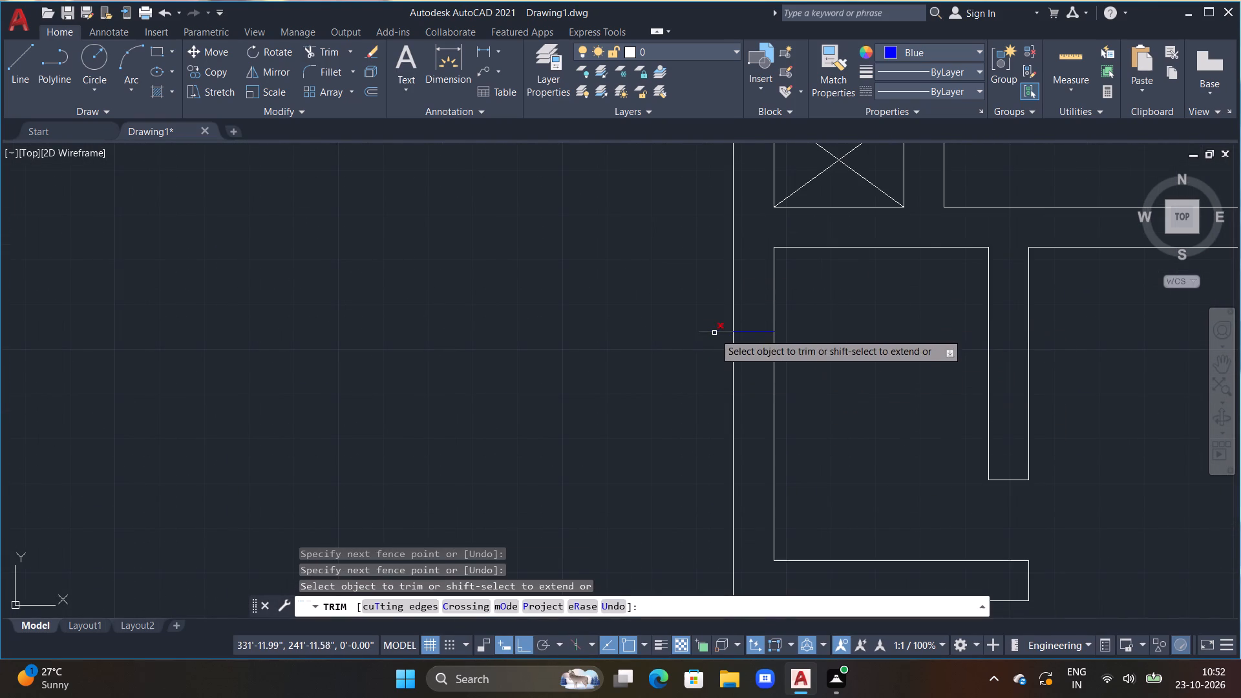
click(714, 333)
key(Escape)
Complete a blue window rectangle in the small room's west wall, running 3' south from the blue line and 9" across the wall.
text(L)
key(space)
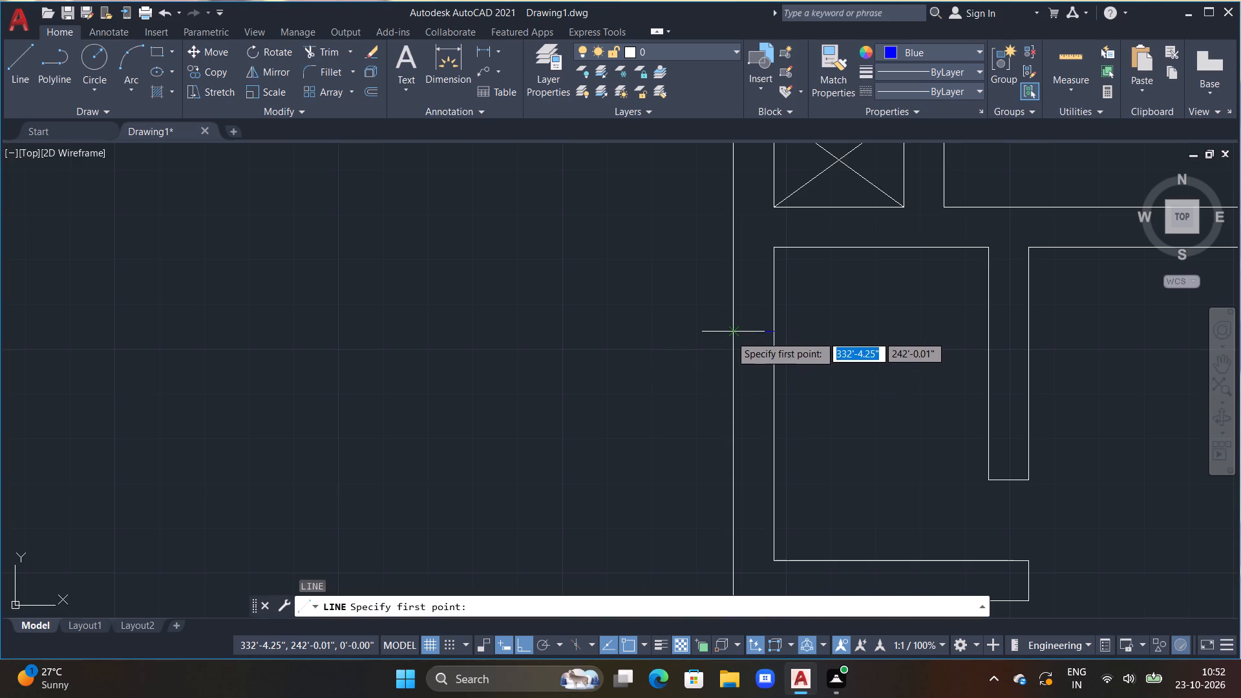
click(735, 332)
text(3')
key(Return)
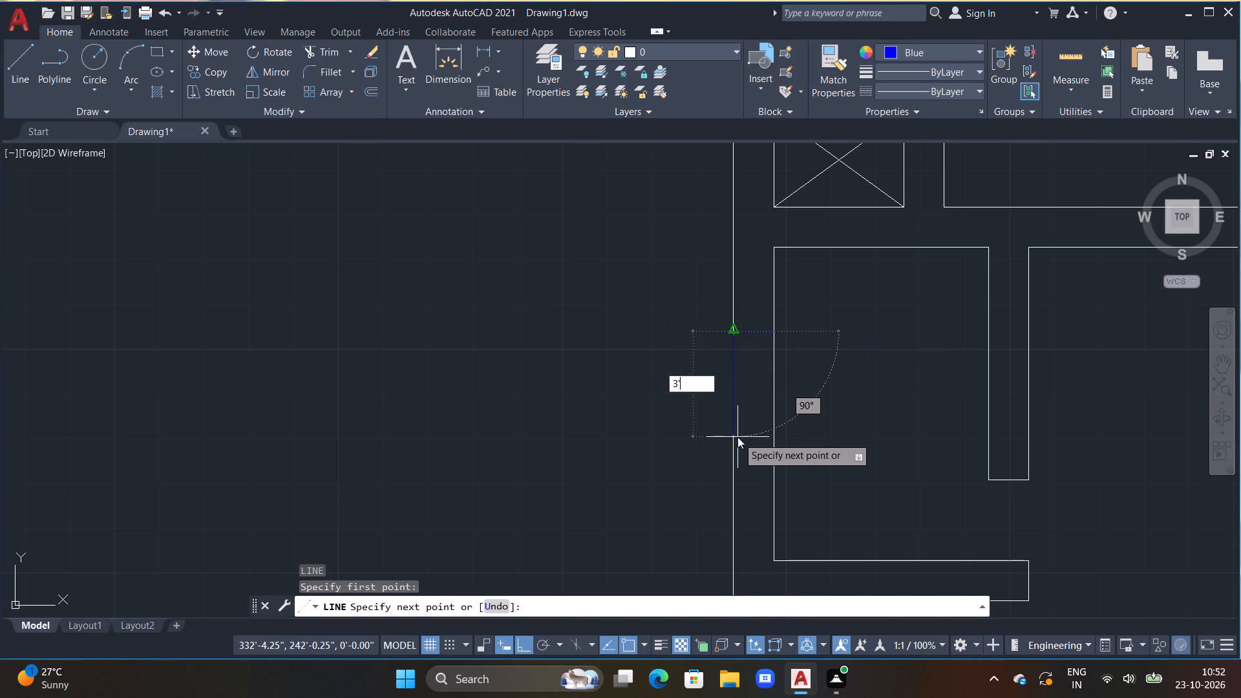
click(774, 494)
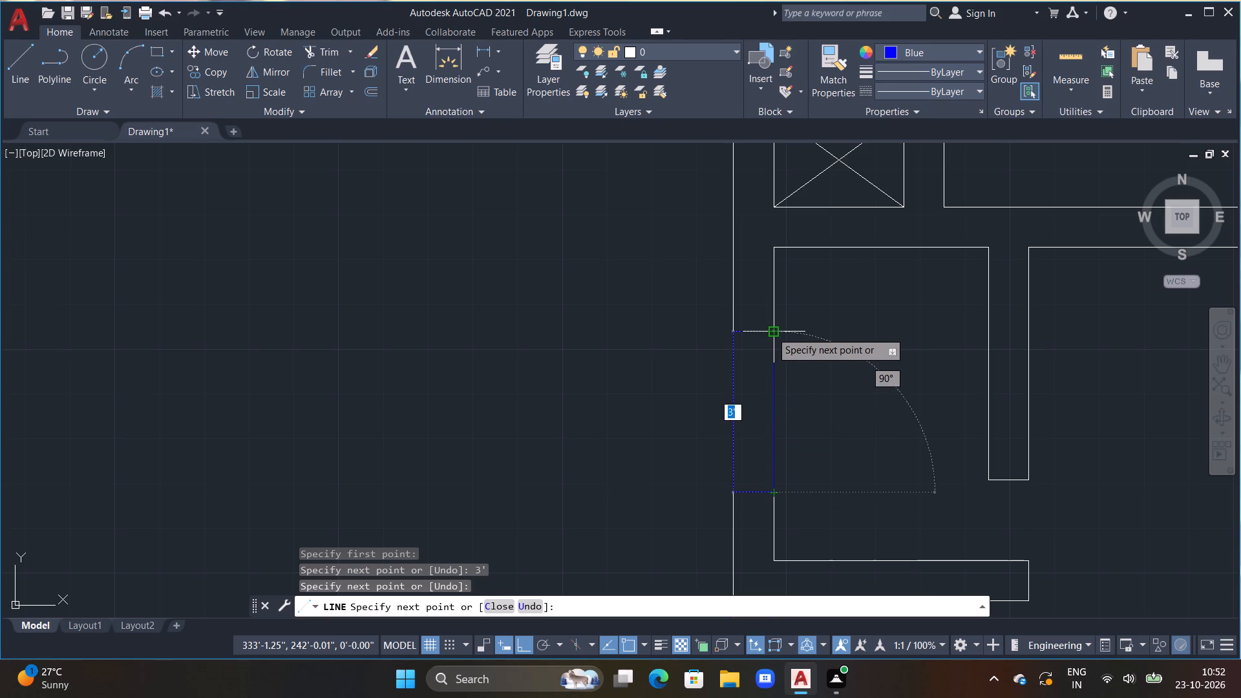
click(771, 332)
key(Escape)
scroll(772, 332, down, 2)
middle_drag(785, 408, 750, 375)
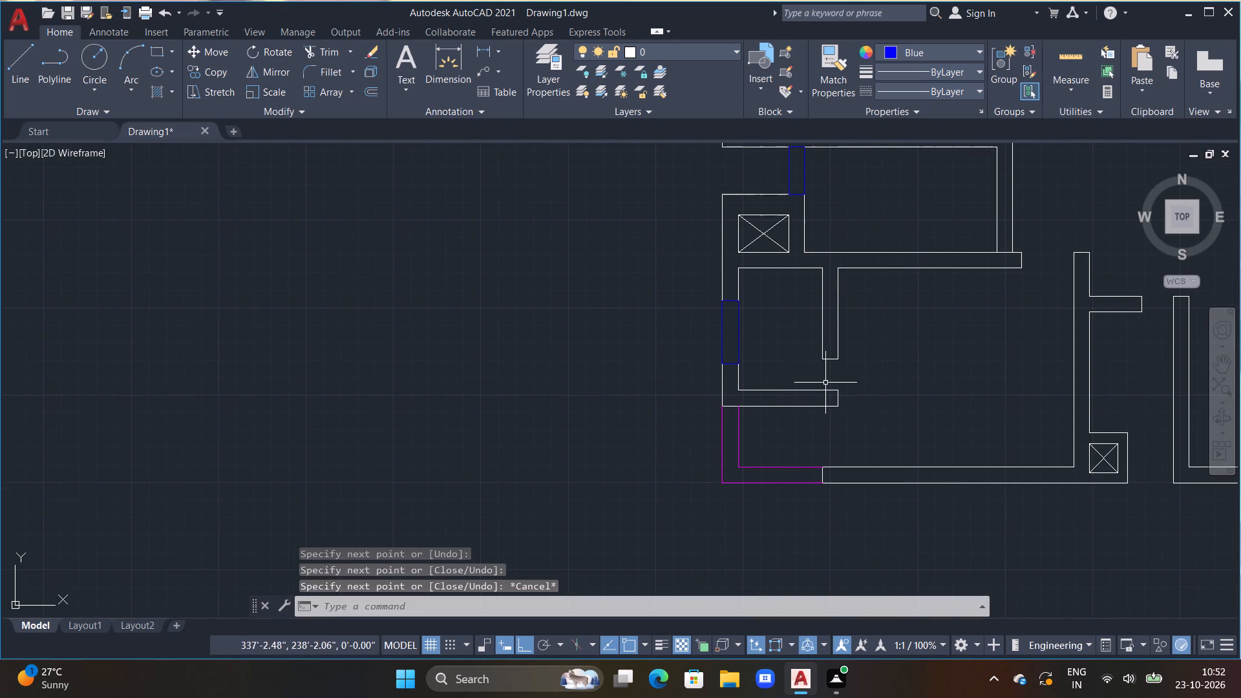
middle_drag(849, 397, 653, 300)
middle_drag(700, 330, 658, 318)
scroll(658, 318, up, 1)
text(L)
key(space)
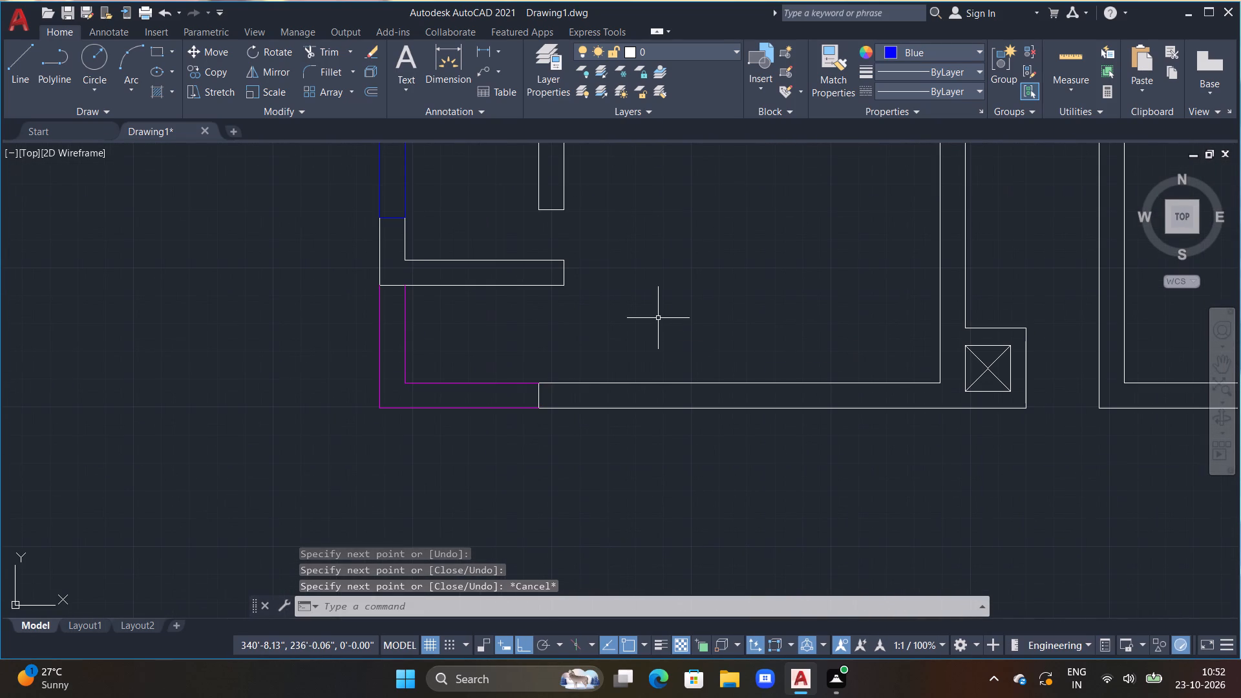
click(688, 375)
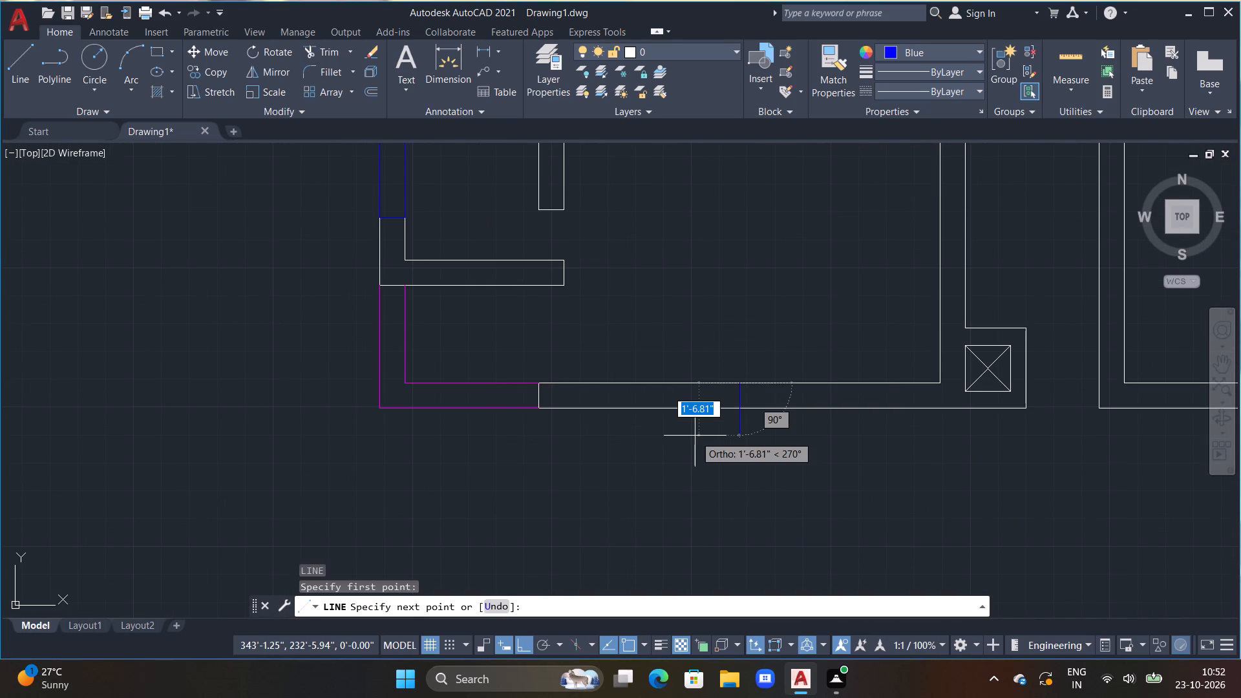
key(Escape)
Draw a vertical blue line across the southwest room's south wall, about 3'-3" east of the magenta outline's end.
text(L)
key(space)
click(649, 365)
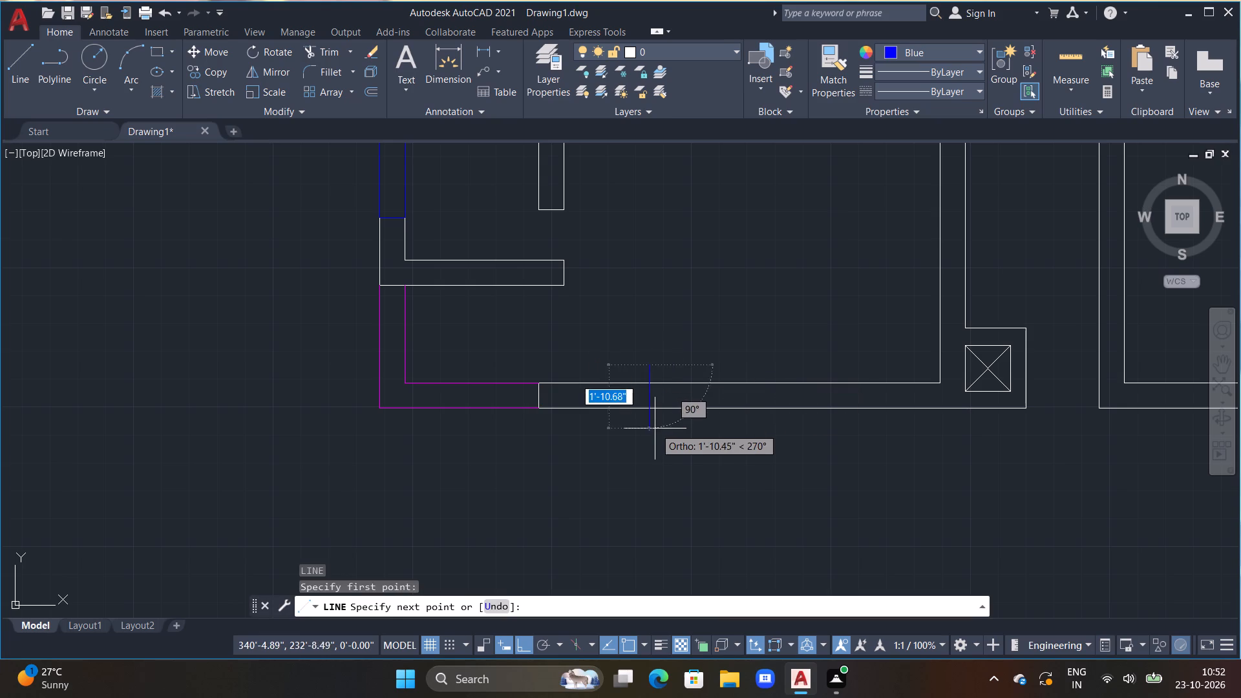
double_click(655, 429)
key(Escape)
Trim both overhanging ends of the vertical blue line to the faces of the south wall.
text(TR)
key(space)
click(651, 422)
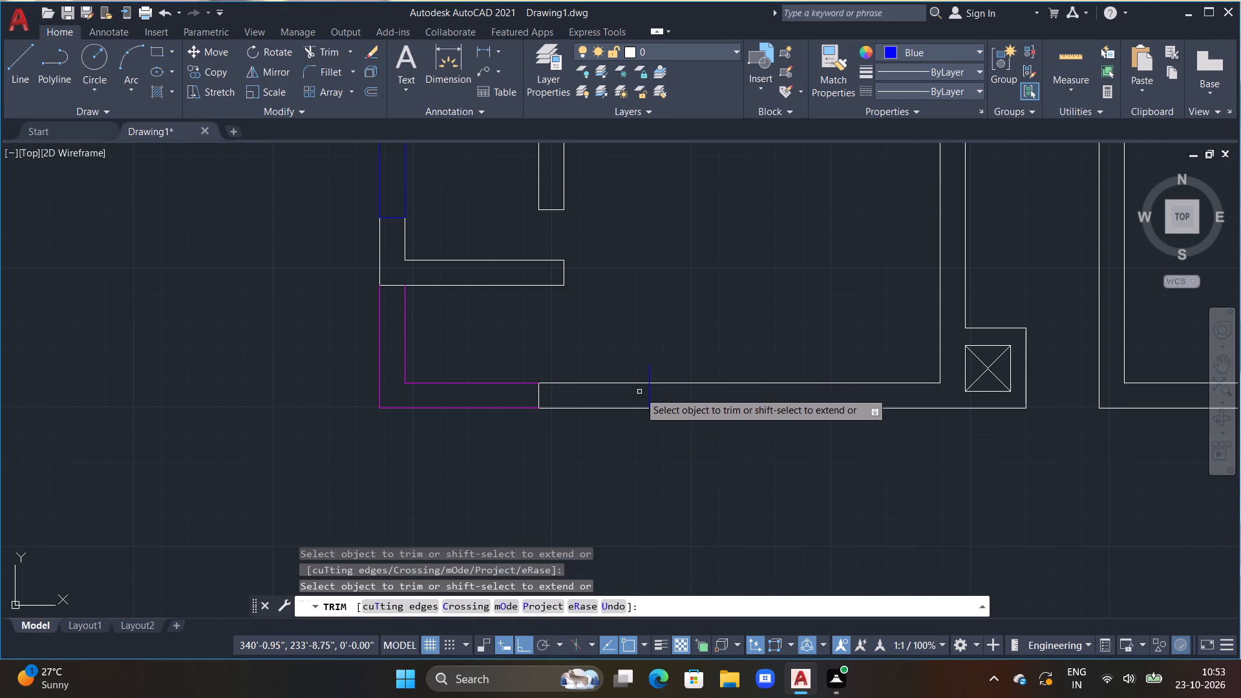
click(649, 370)
key(Escape)
Complete a blue window rectangle in the south wall, running 5' east from the vertical blue line and 9" across the wall.
text(L)
key(space)
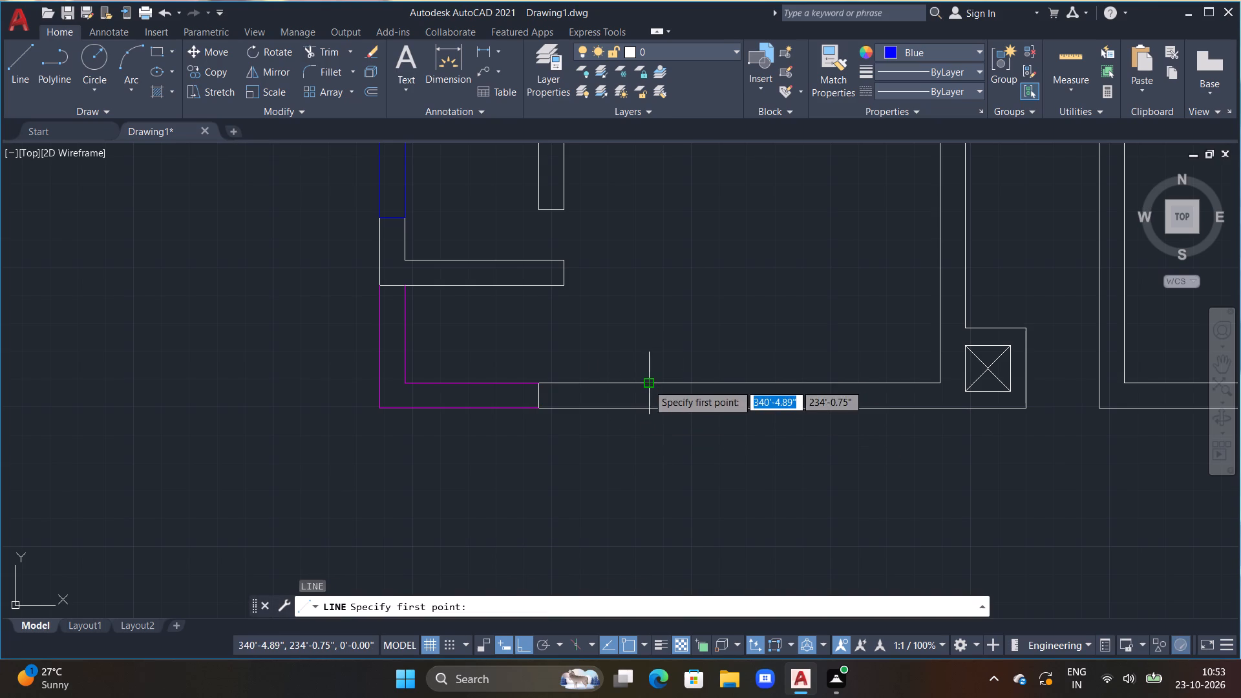
drag(648, 385, 703, 385)
text(5')
key(Return)
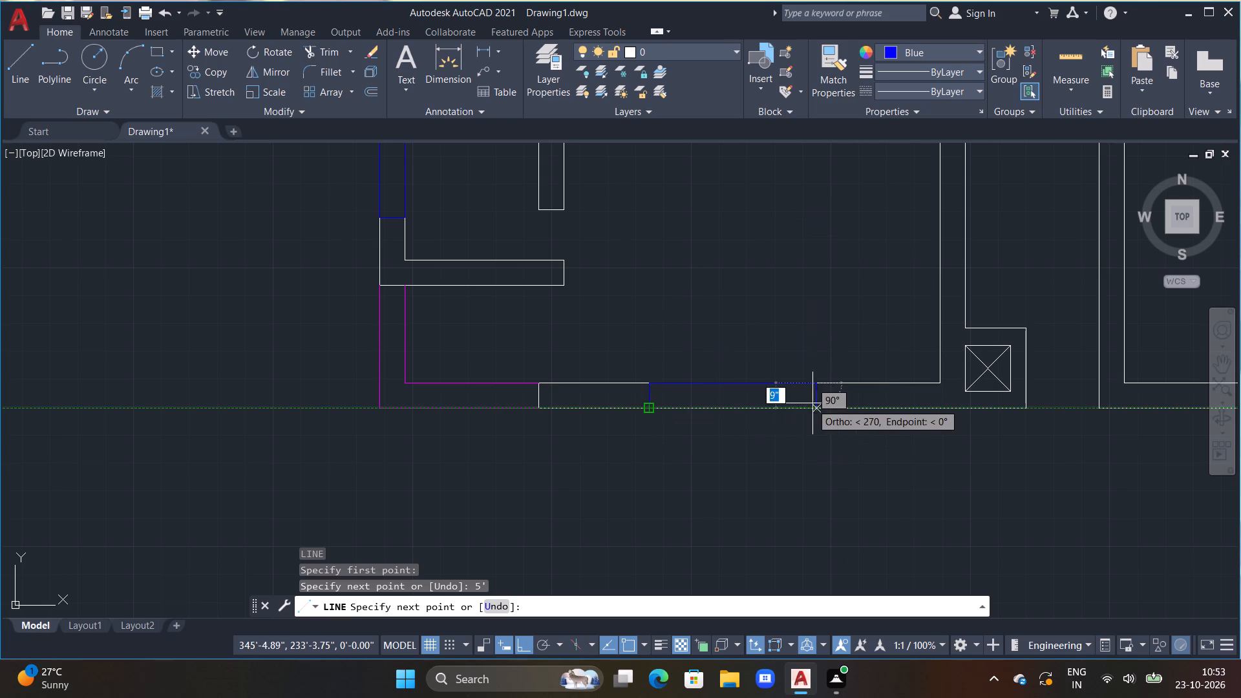
click(820, 408)
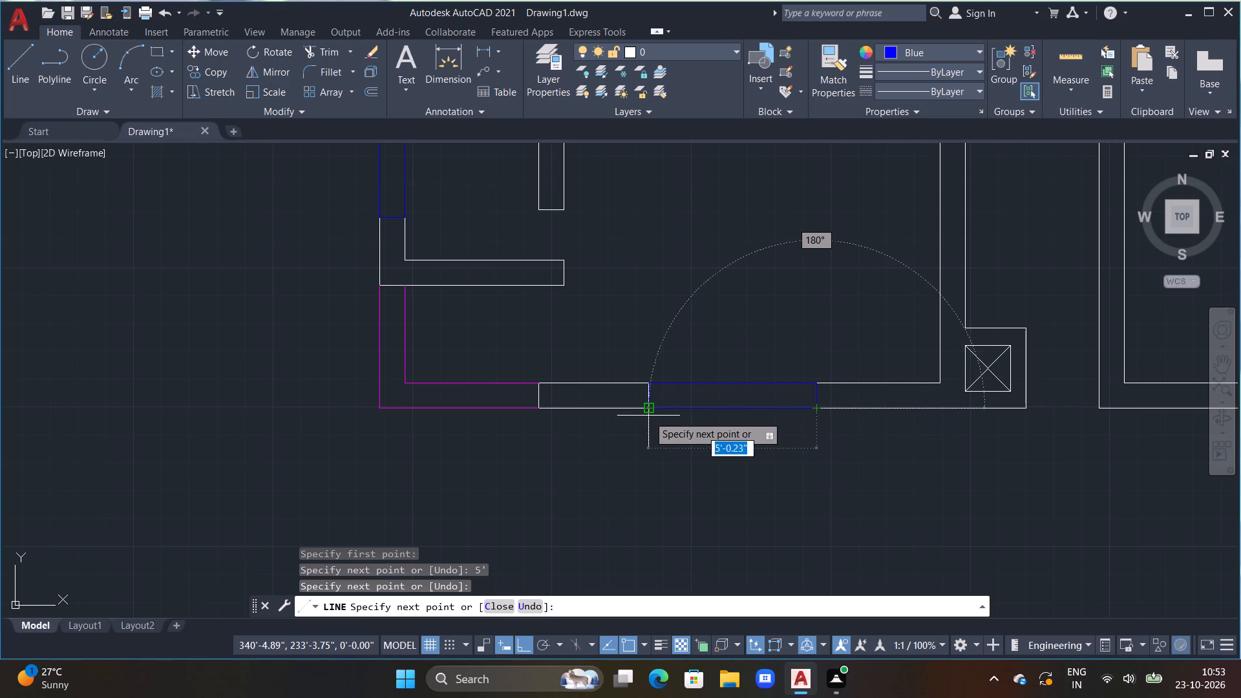
click(646, 405)
key(Escape)
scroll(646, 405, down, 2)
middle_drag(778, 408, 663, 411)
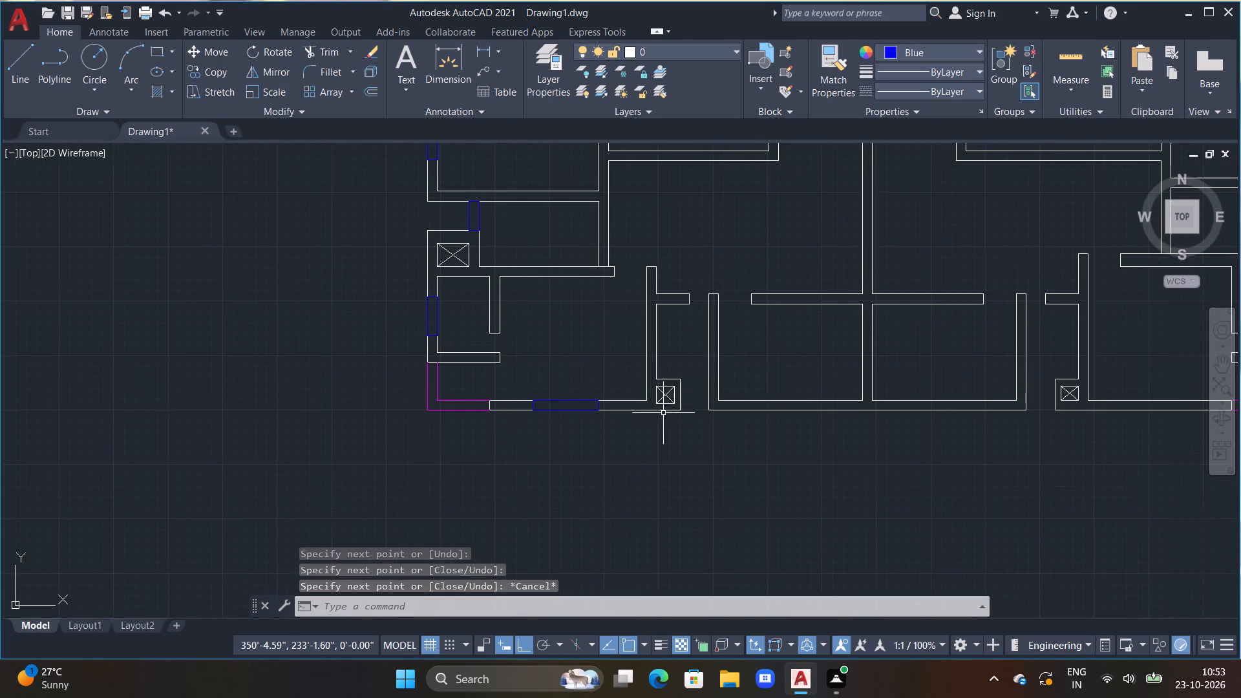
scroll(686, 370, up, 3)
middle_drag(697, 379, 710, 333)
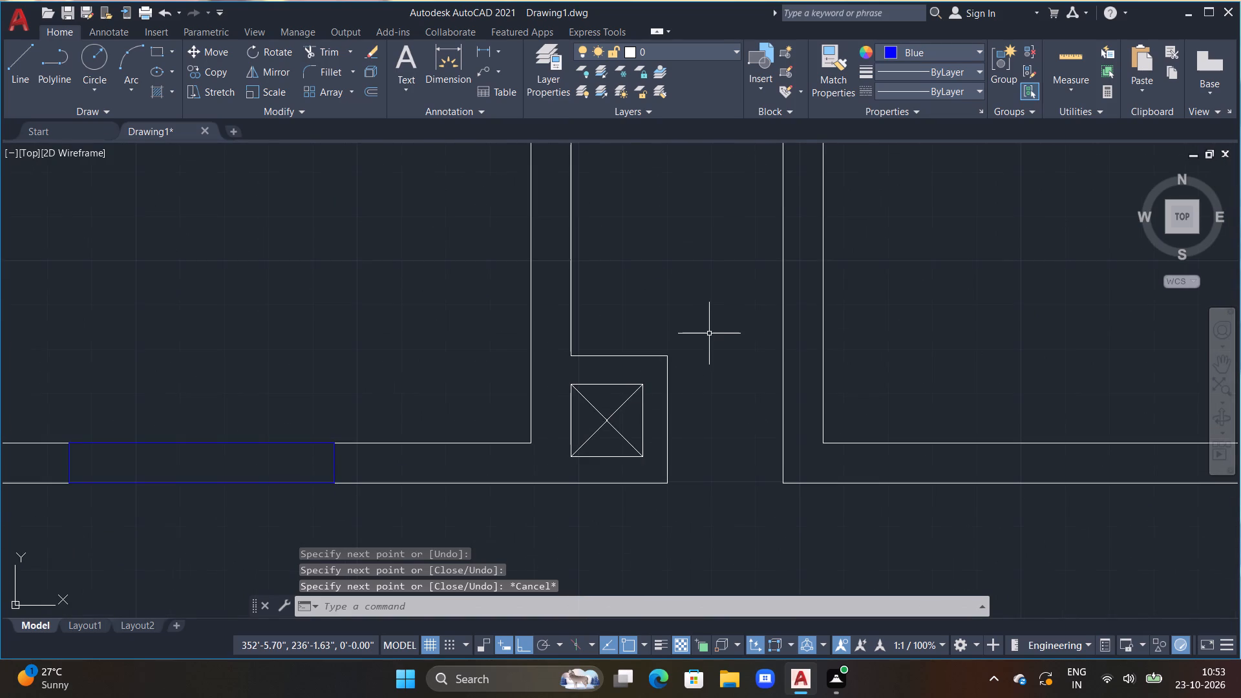
Draw a blue window rectangle across the gap east of the southwest crossed shaft, about 2'-2" wide and 9" deep.
scroll(708, 334, up, 1)
text(L)
key(space)
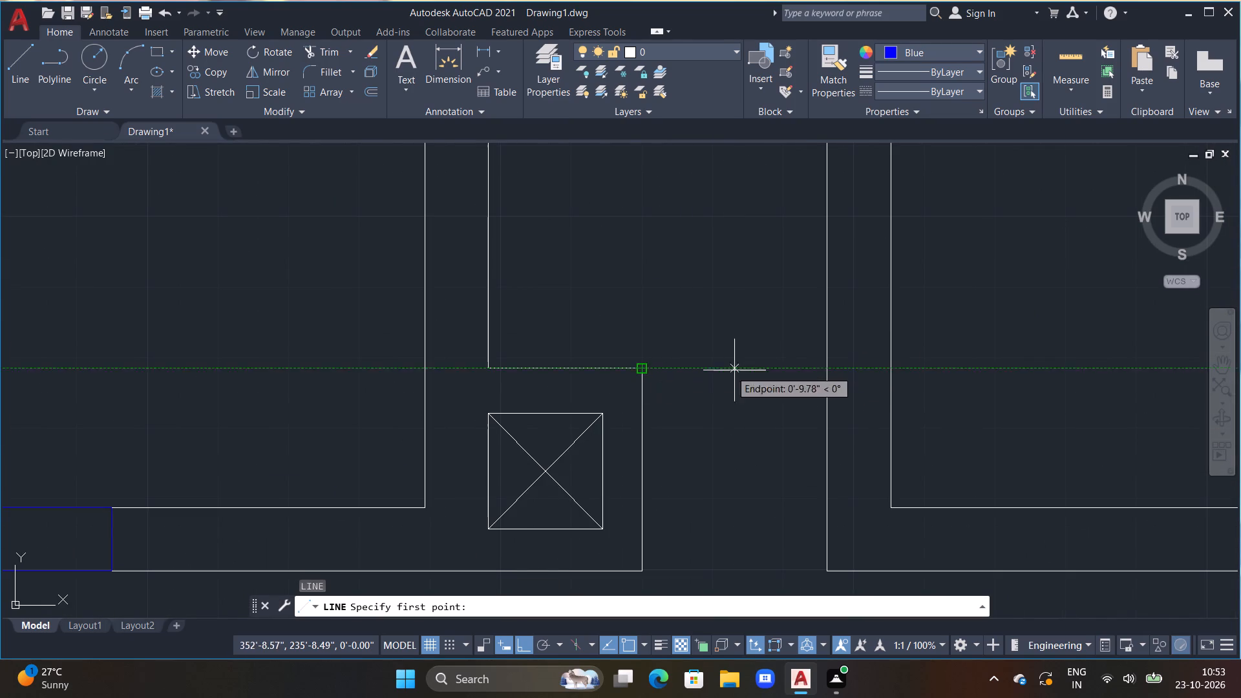
click(827, 367)
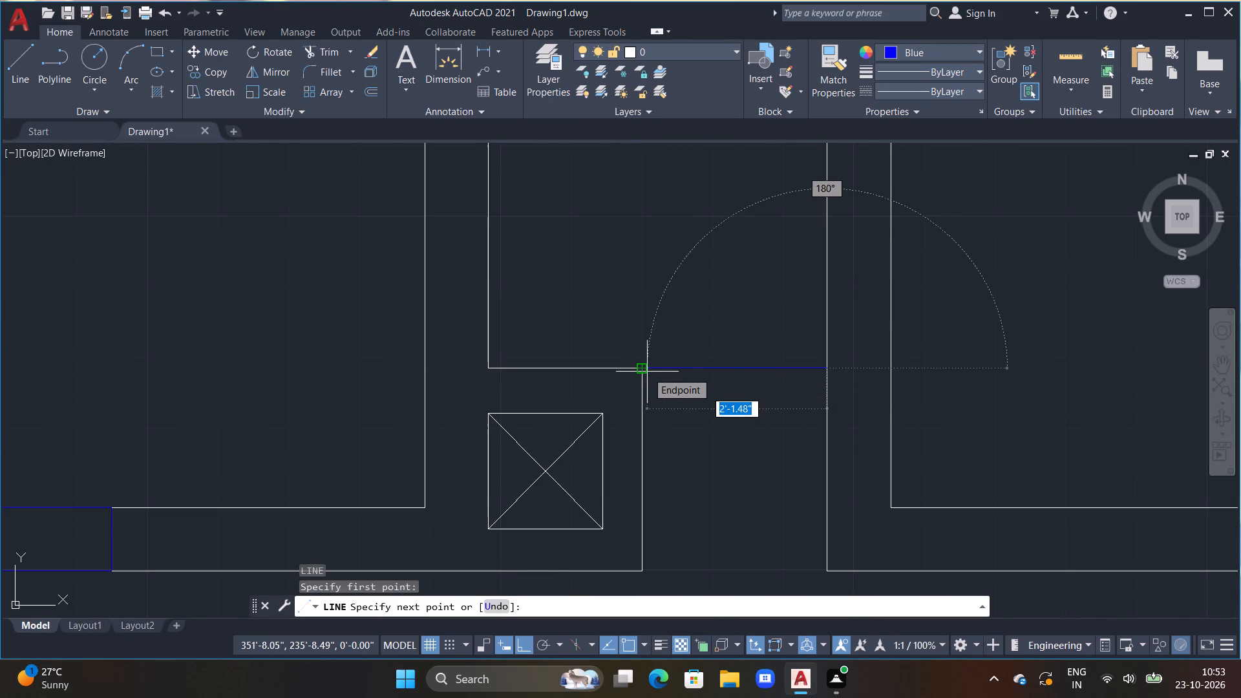
click(642, 371)
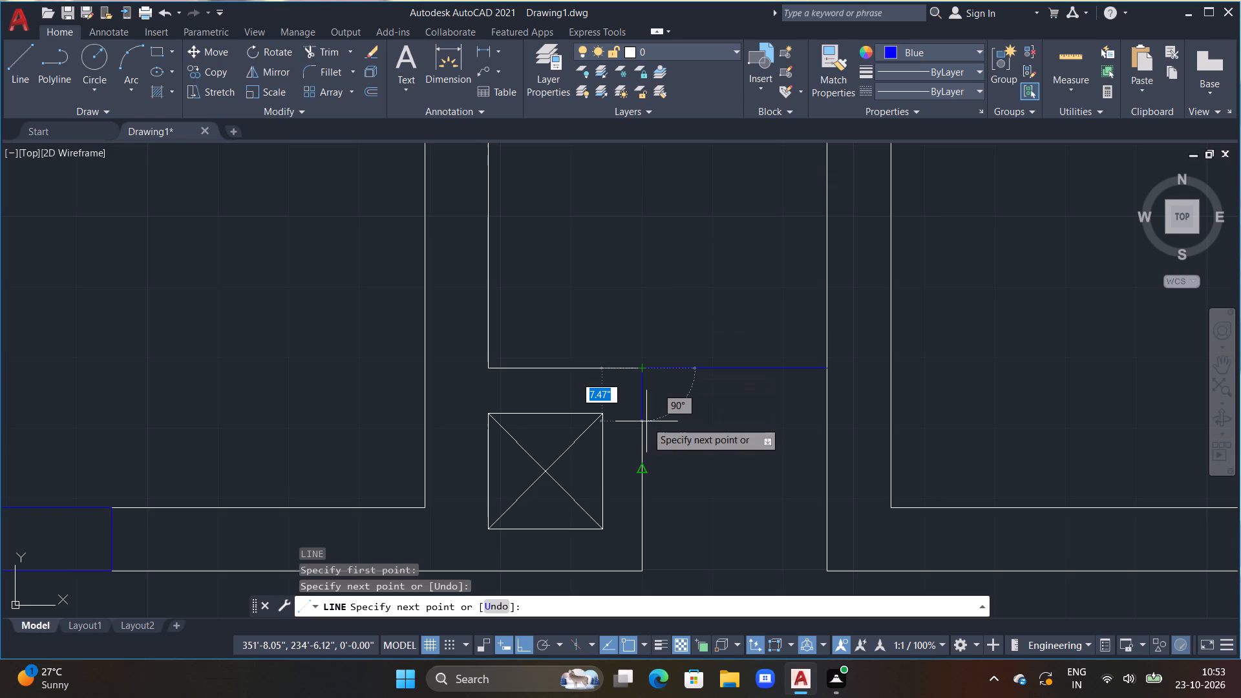
text(9")
key(Return)
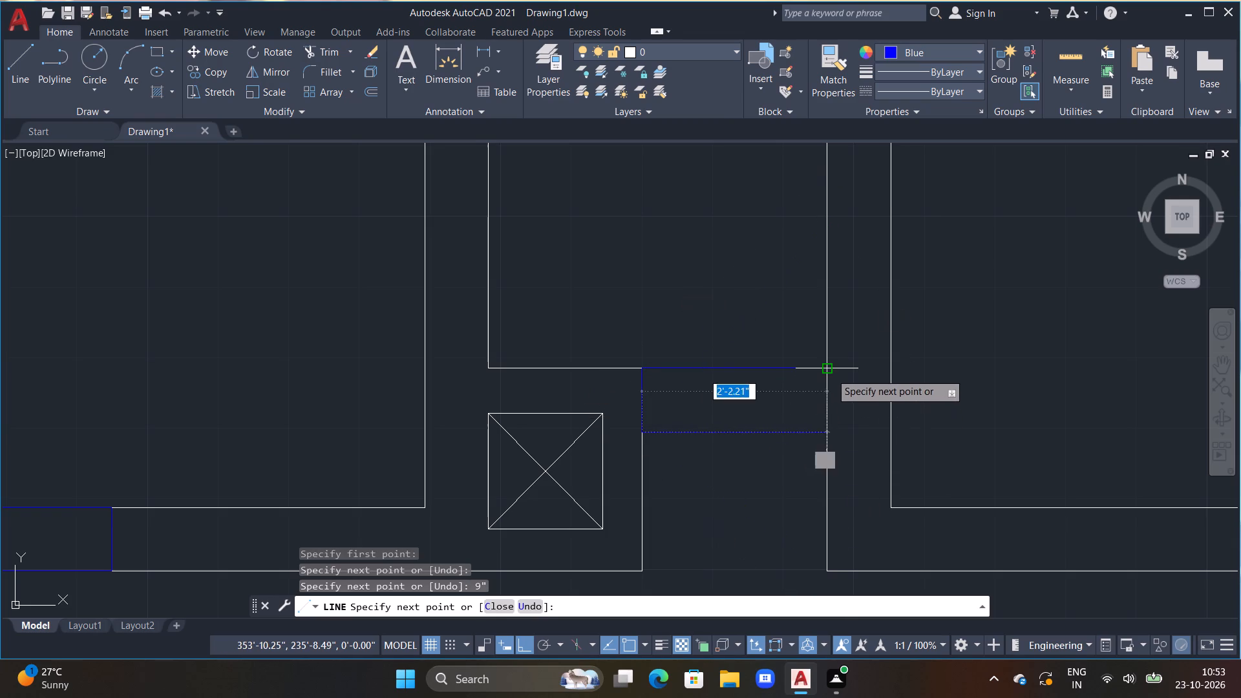
double_click(827, 433)
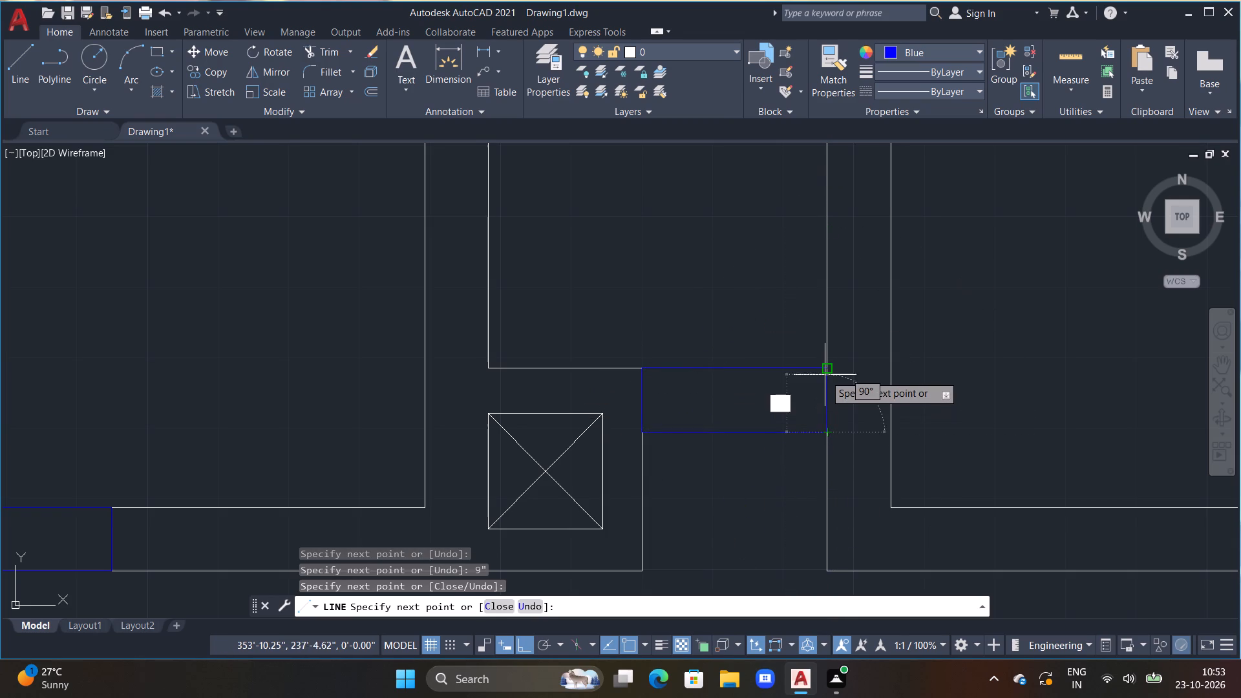
double_click(825, 374)
key(Escape)
Draw a vertical blue line across the south wall of the room east of that gap, about 2'-9" from its west wall.
scroll(853, 372, down, 1)
scroll(948, 406, down, 1)
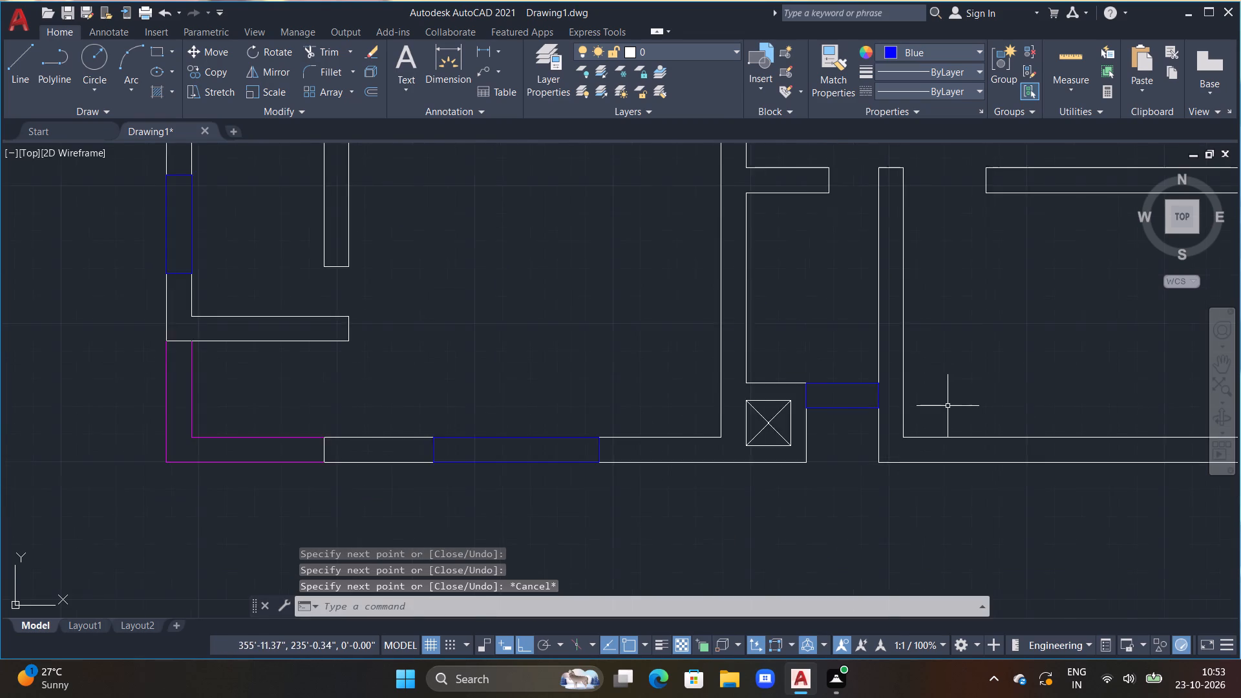
scroll(948, 406, down, 1)
middle_drag(873, 381, 564, 286)
scroll(731, 335, down, 1)
middle_drag(723, 333, 687, 357)
scroll(686, 347, up, 1)
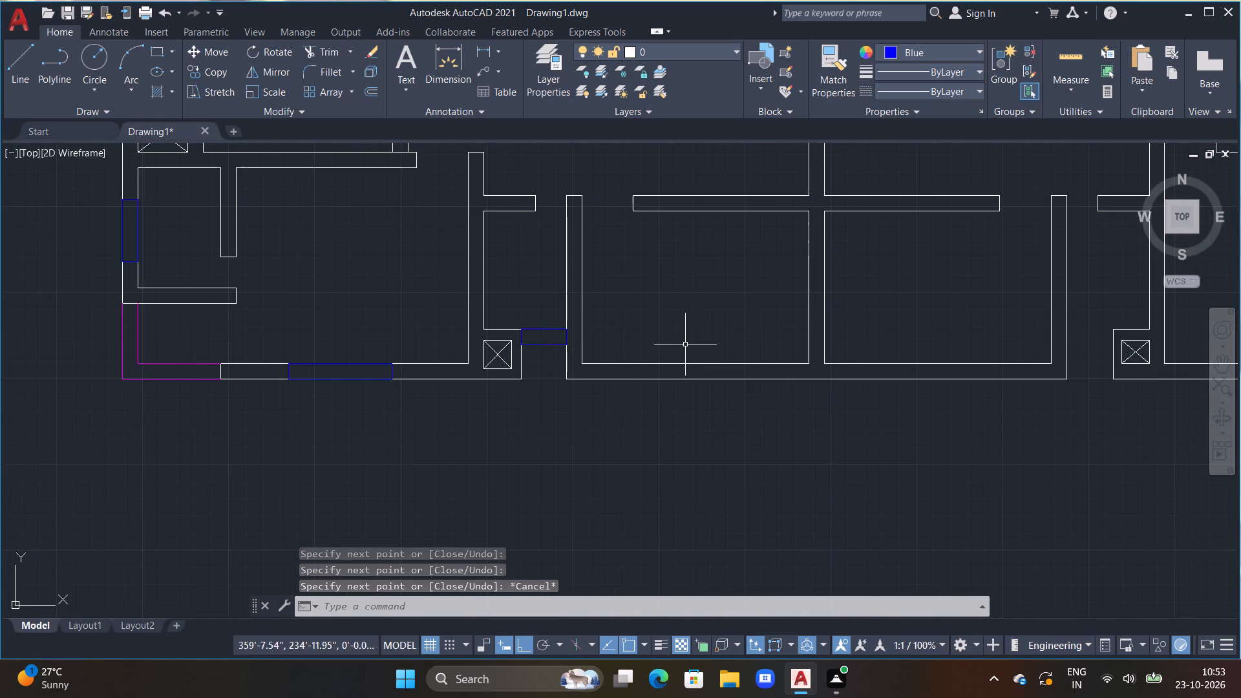
scroll(611, 367, up, 1)
text(L)
key(space)
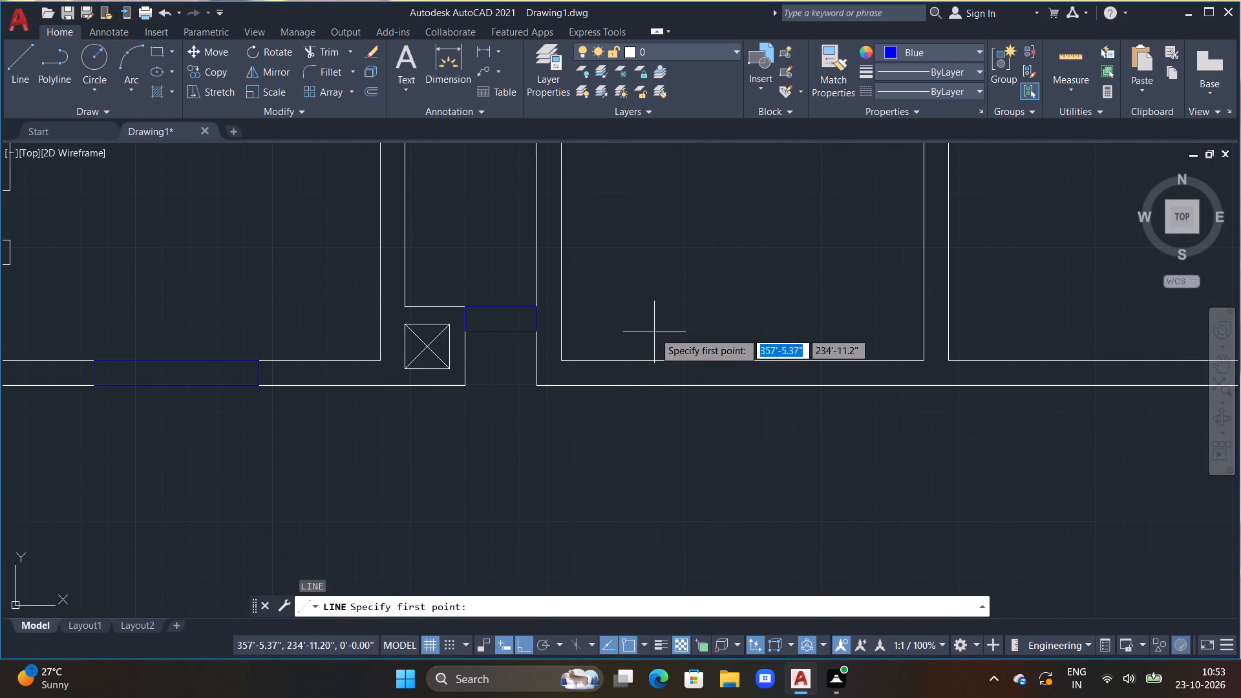
drag(651, 331, 651, 337)
drag(652, 350, 653, 365)
click(659, 429)
key(Escape)
Trim both overhanging ends of the vertical blue line to the faces of the south wall.
text(TR)
key(space)
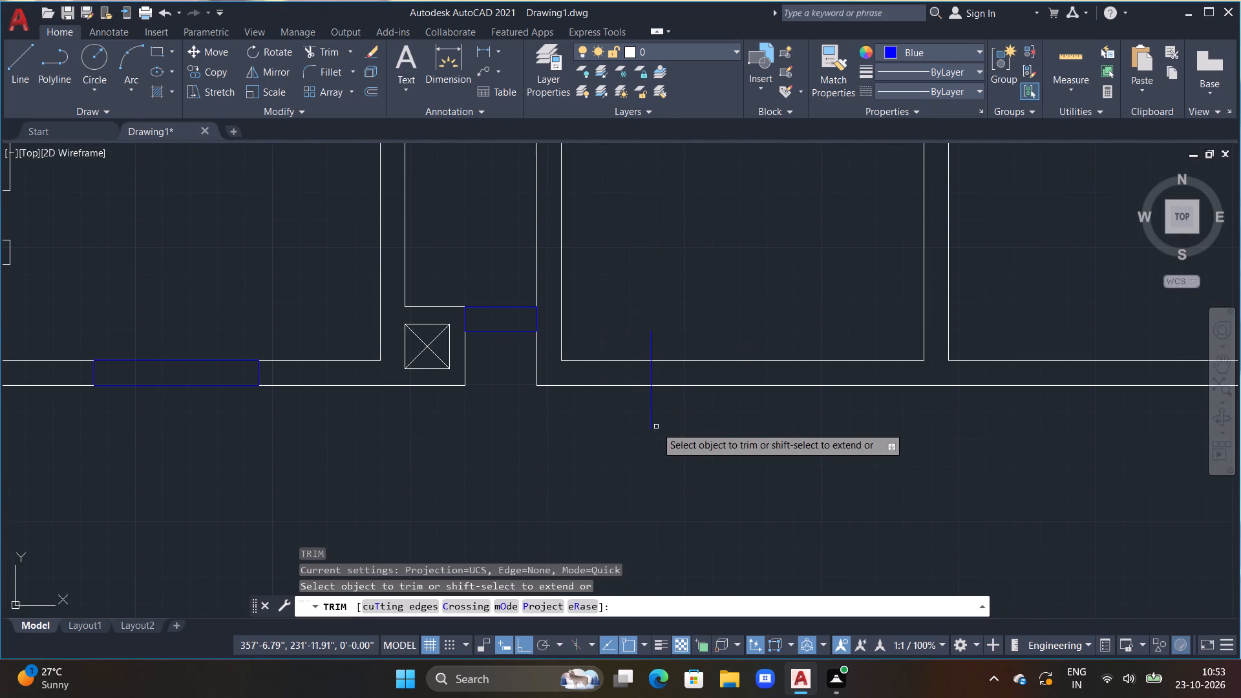
click(652, 421)
click(651, 346)
key(Escape)
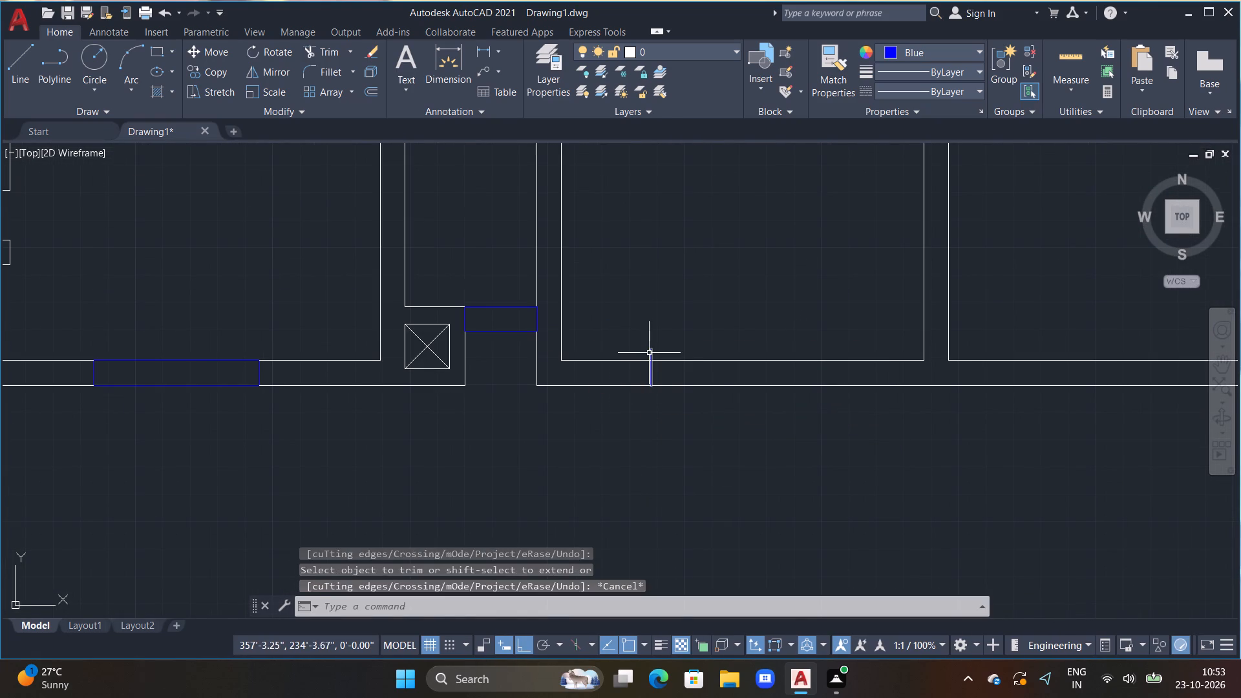
drag(649, 353, 692, 335)
key(Escape)
key(Escape)
text(TR)
key(space)
scroll(663, 359, up, 3)
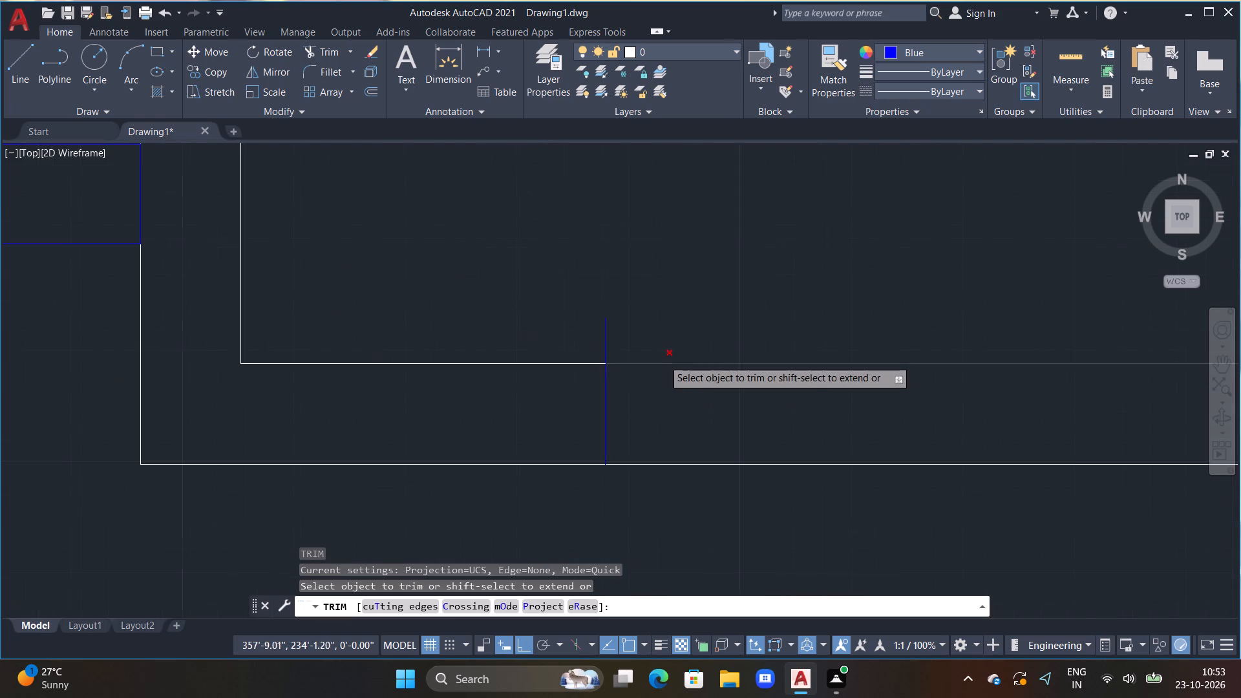
drag(589, 352, 677, 321)
key(Escape)
Complete a blue window rectangle in the south wall, running 5' east from the trimmed blue line and 9" across the wall.
scroll(675, 324, down, 2)
key(l)
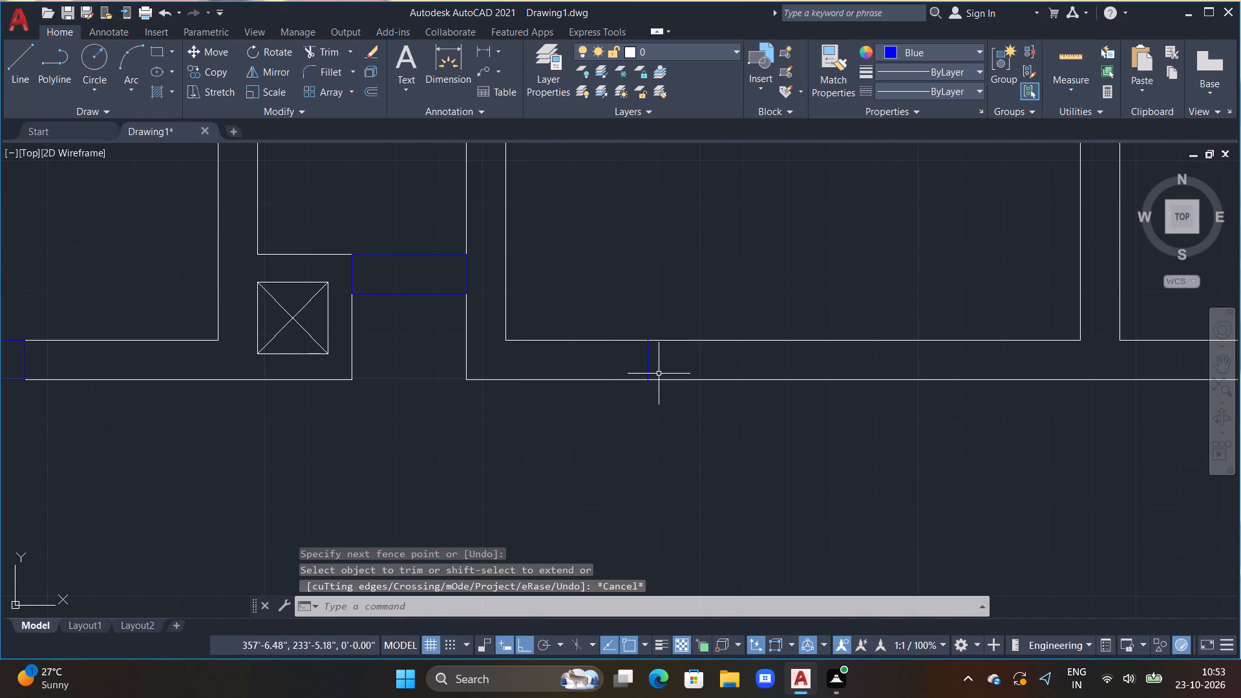
key(space)
drag(645, 337, 686, 337)
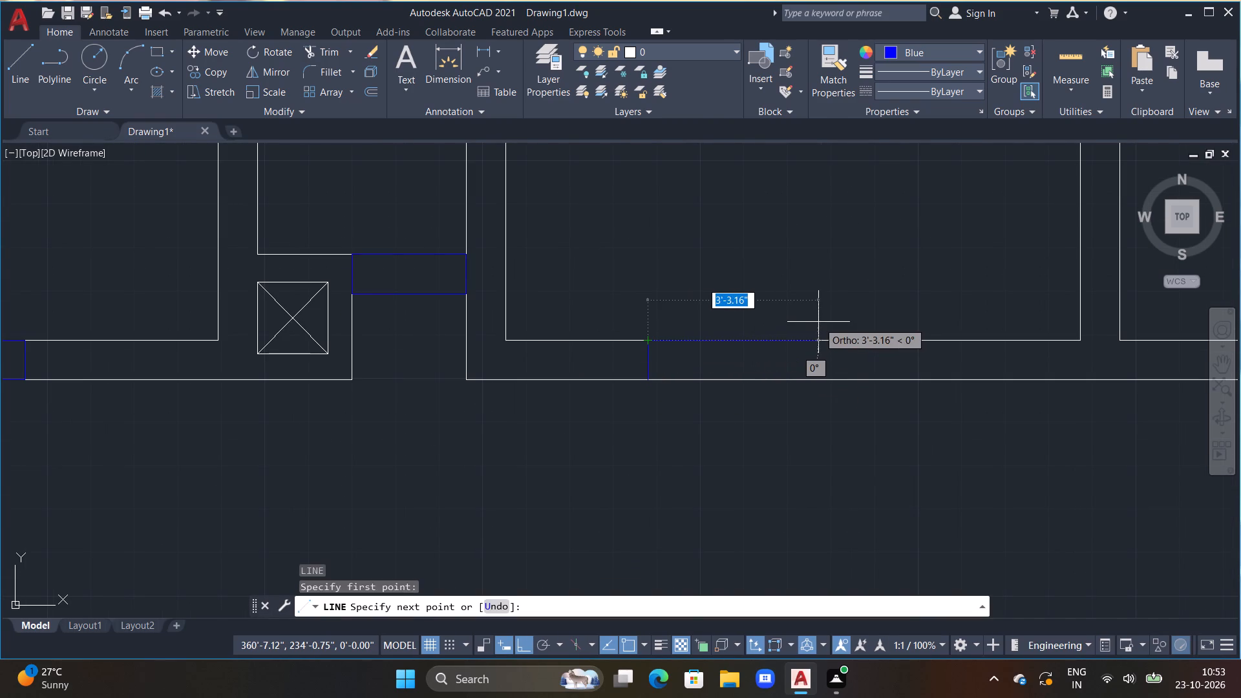
text(5')
key(Return)
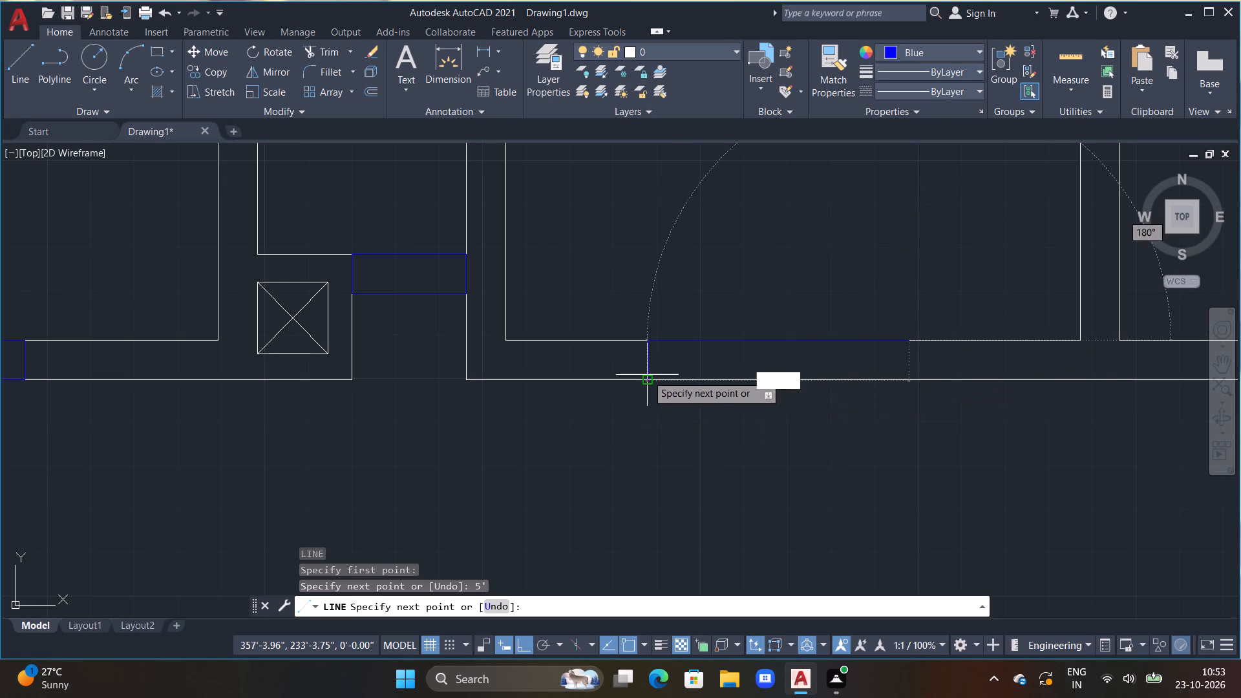
click(910, 381)
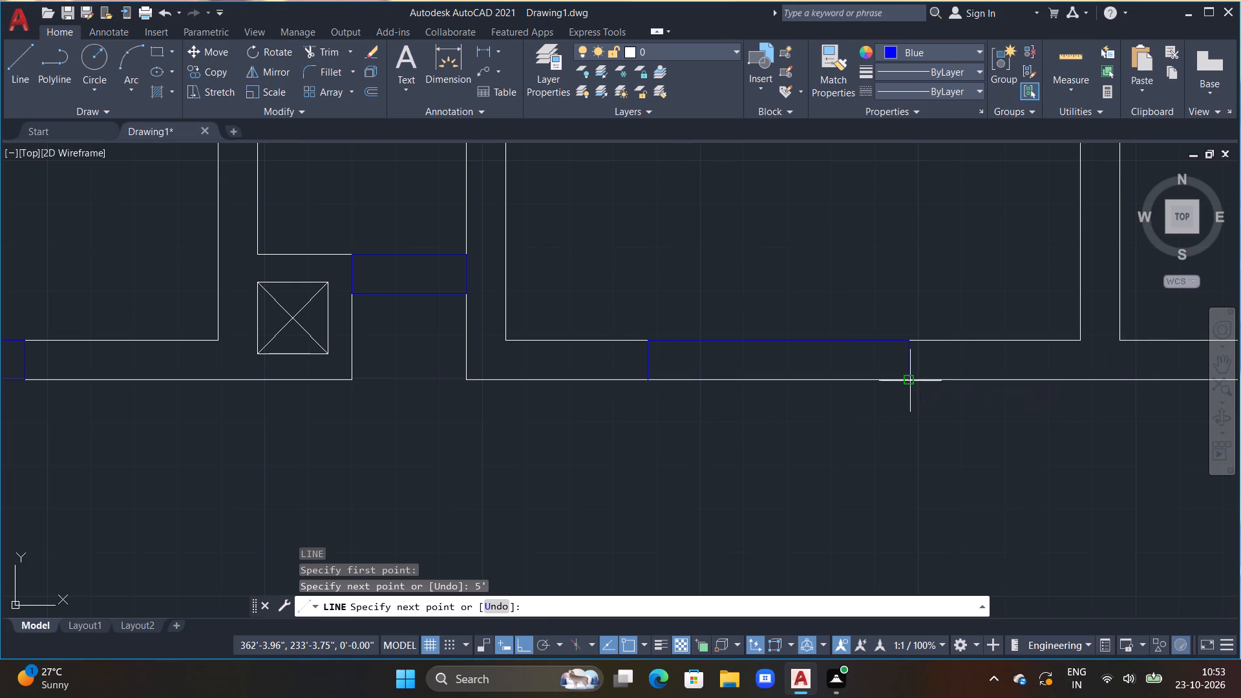
click(652, 377)
key(Escape)
Draw a vertical blue line across the south wall of the adjoining room to the east, about 2'-8" from the shared wall.
scroll(652, 387, down, 5)
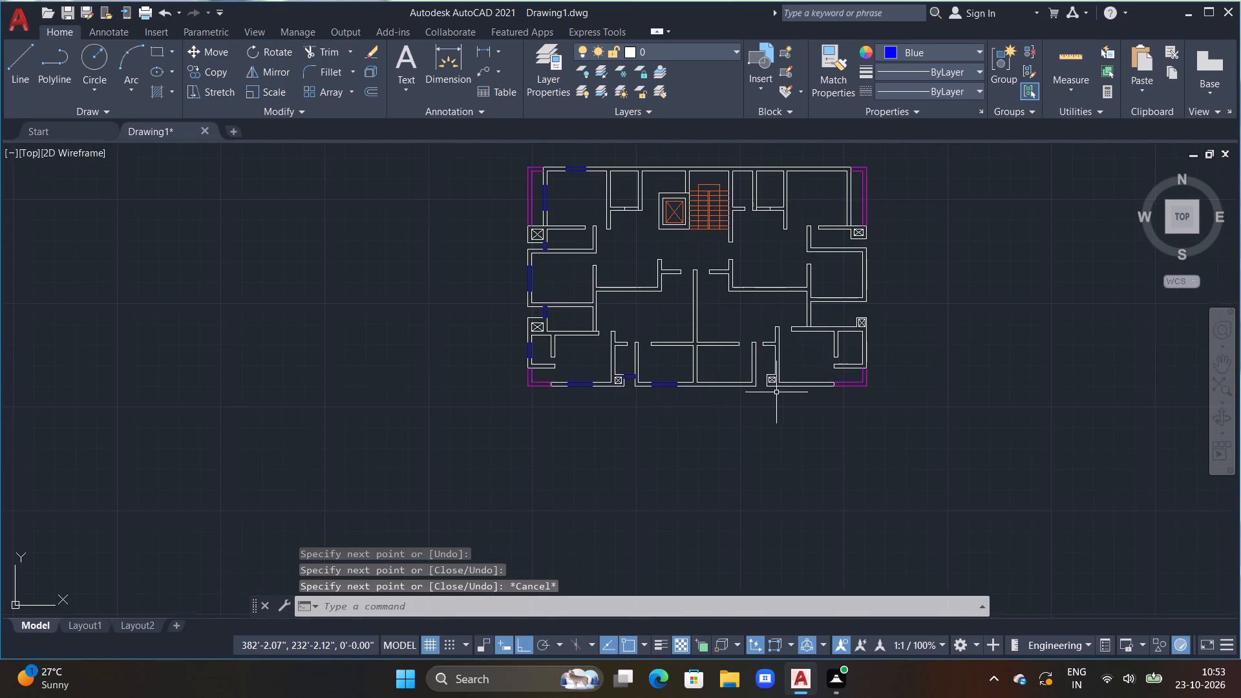
middle_drag(777, 392, 675, 398)
scroll(669, 393, up, 2)
middle_drag(573, 372, 677, 375)
scroll(659, 358, up, 1)
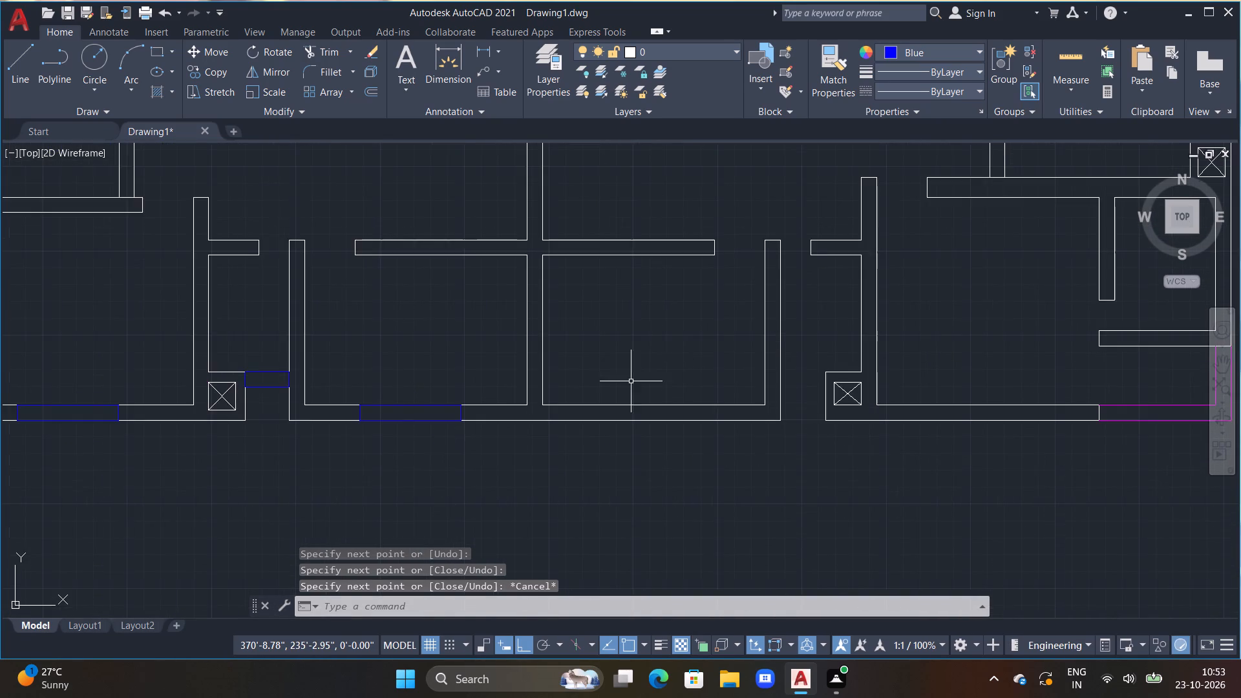
middle_drag(631, 381, 706, 354)
text(L)
key(space)
click(671, 363)
drag(671, 366, 671, 394)
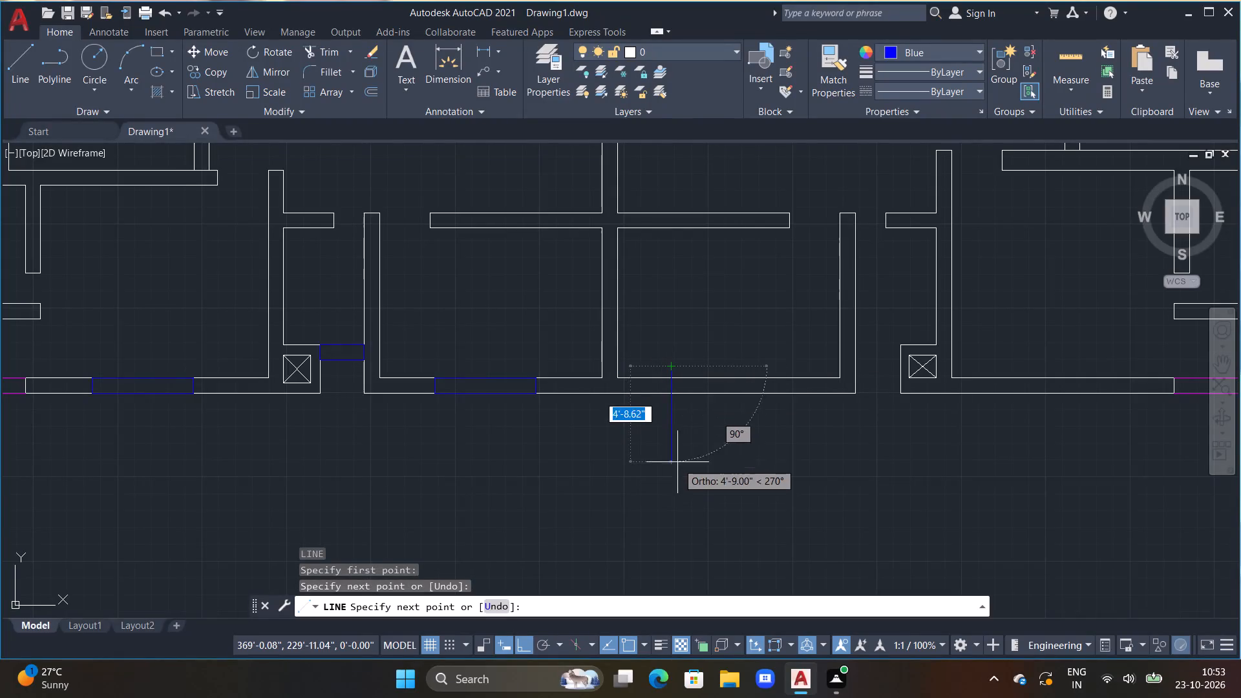
click(674, 418)
key(Escape)
Trim both overhanging ends of this vertical blue line to the faces of the south wall.
text(TR)
key(space)
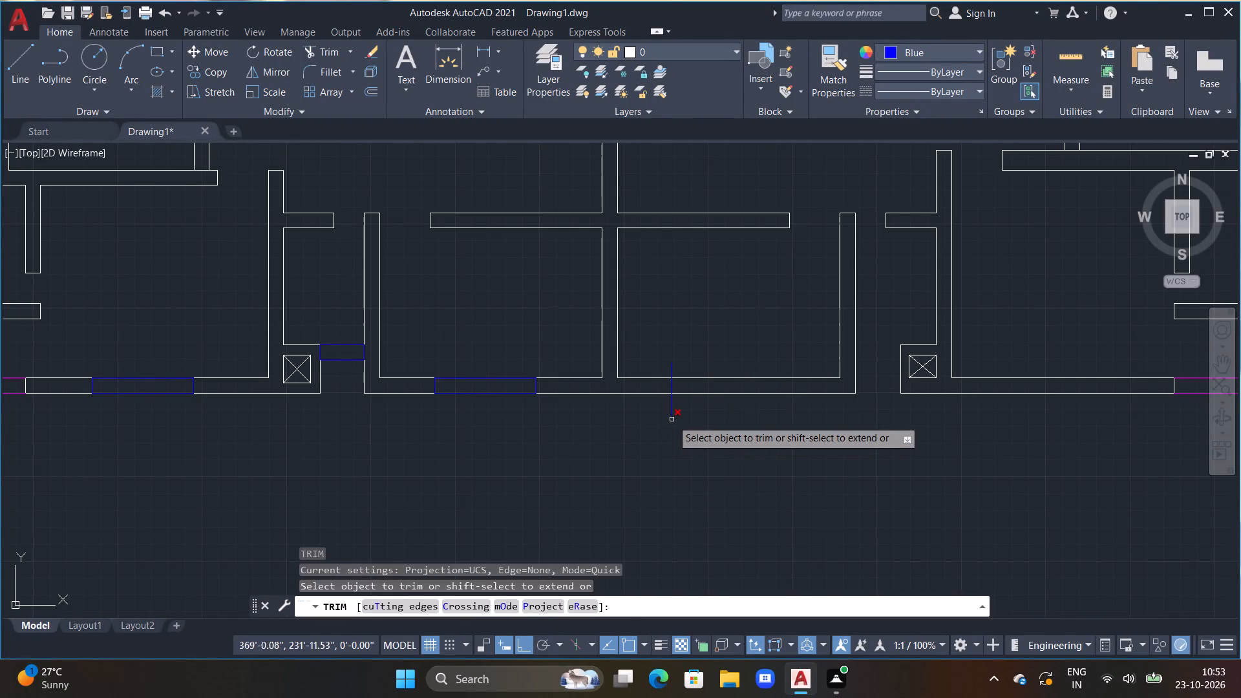
triple_click(673, 416)
click(669, 408)
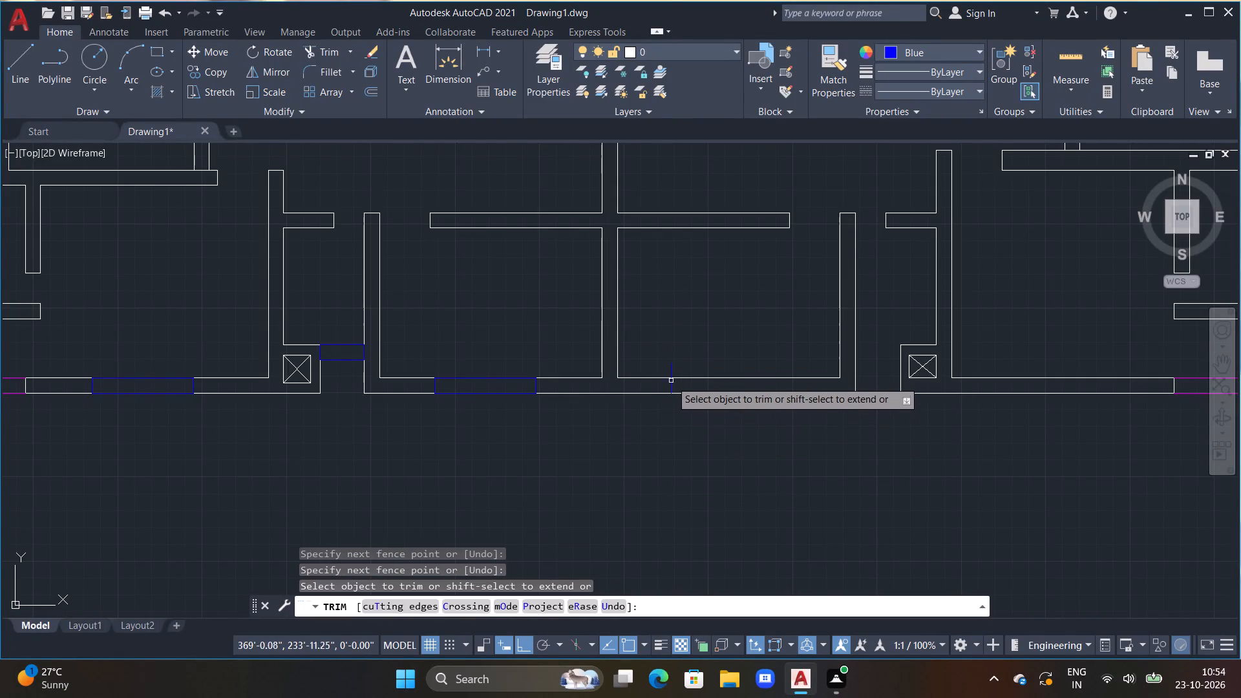
click(672, 368)
click(672, 366)
key(Escape)
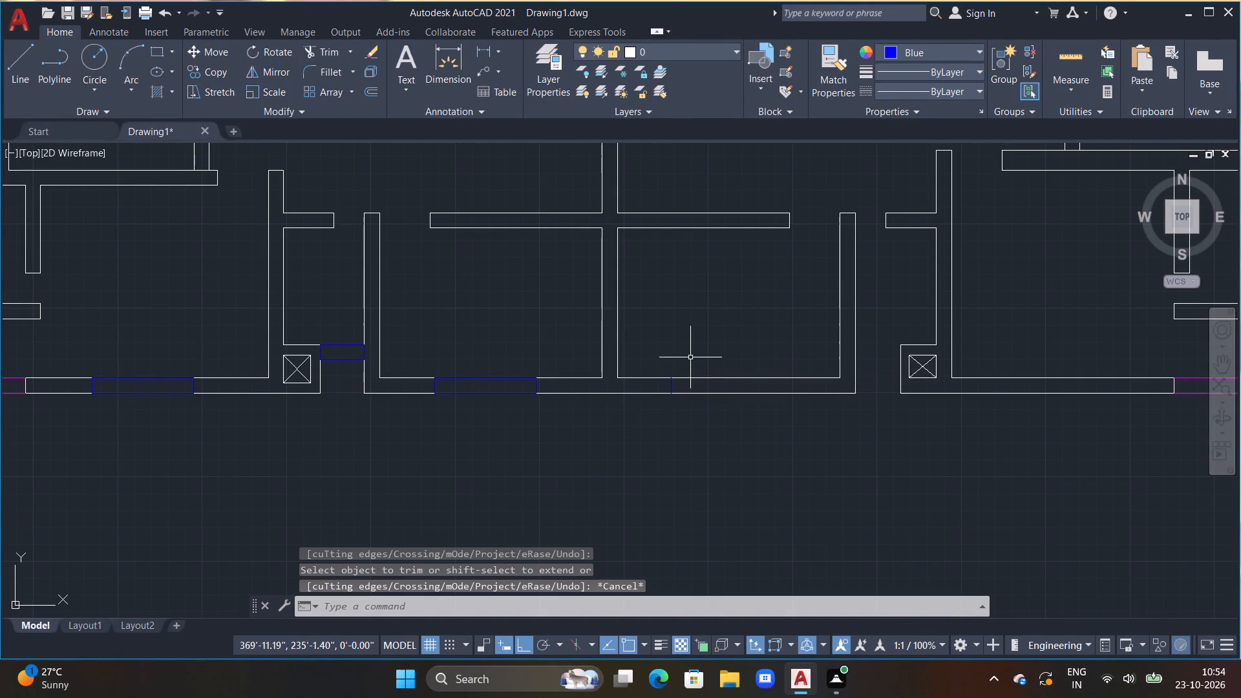
Complete a blue window rectangle in this room's south wall, running 5' east from the trimmed blue line and 9" across the wall.
text(L)
key(space)
click(672, 377)
drag(675, 377, 711, 373)
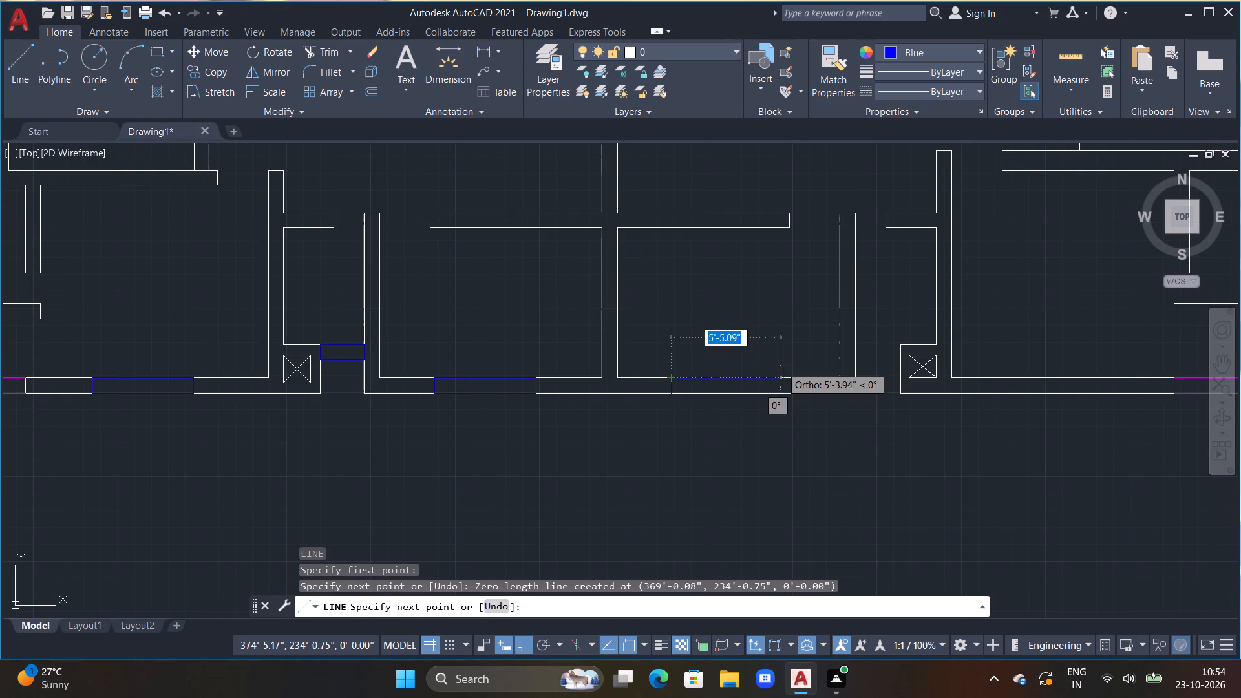
text(5')
key(Return)
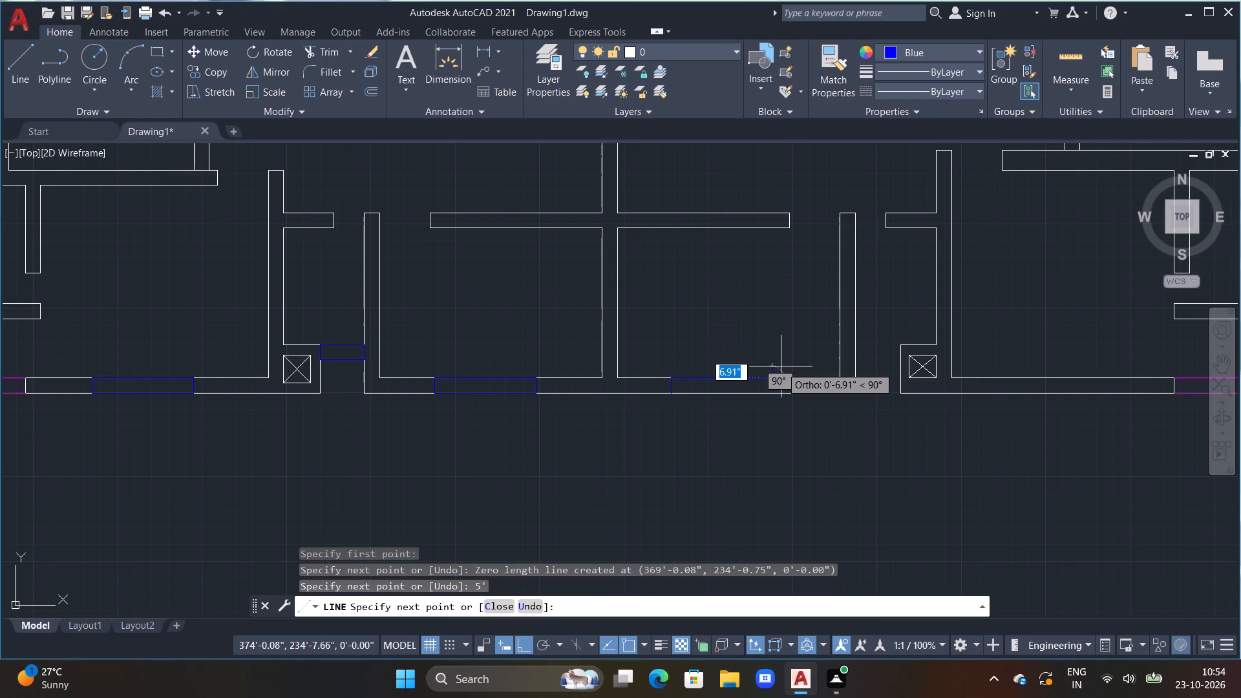
scroll(774, 412, up, 2)
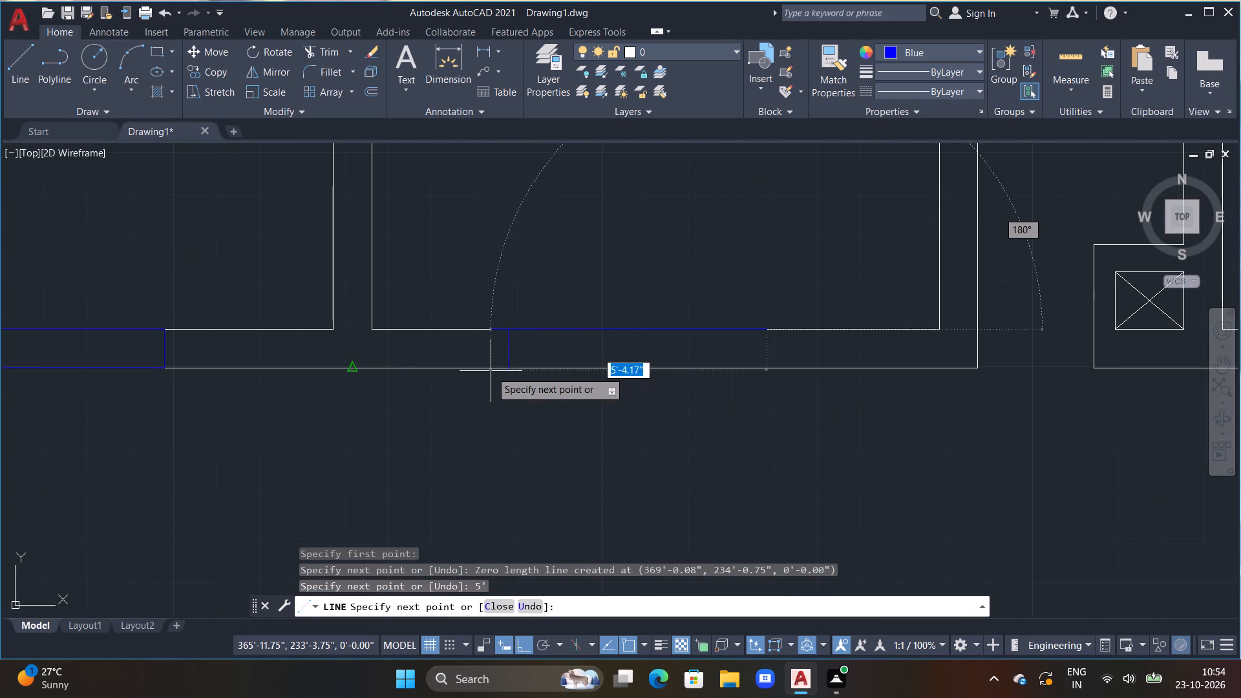
click(768, 368)
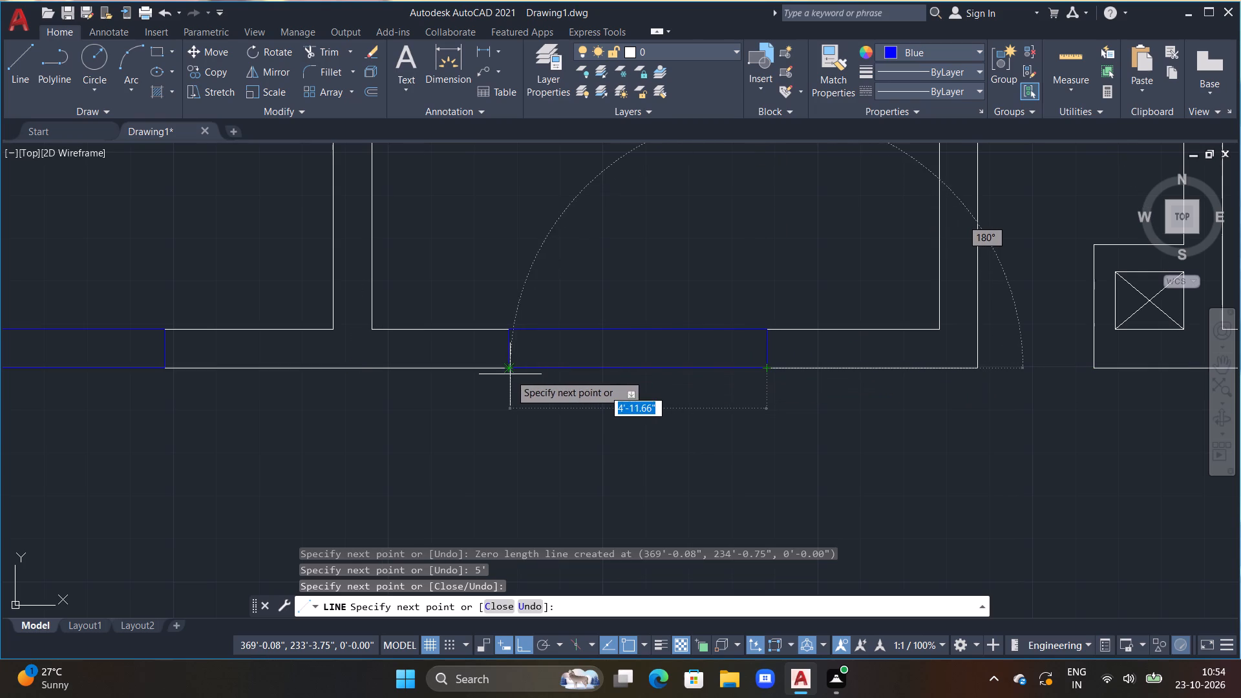
click(507, 373)
scroll(542, 399, down, 4)
key(Escape)
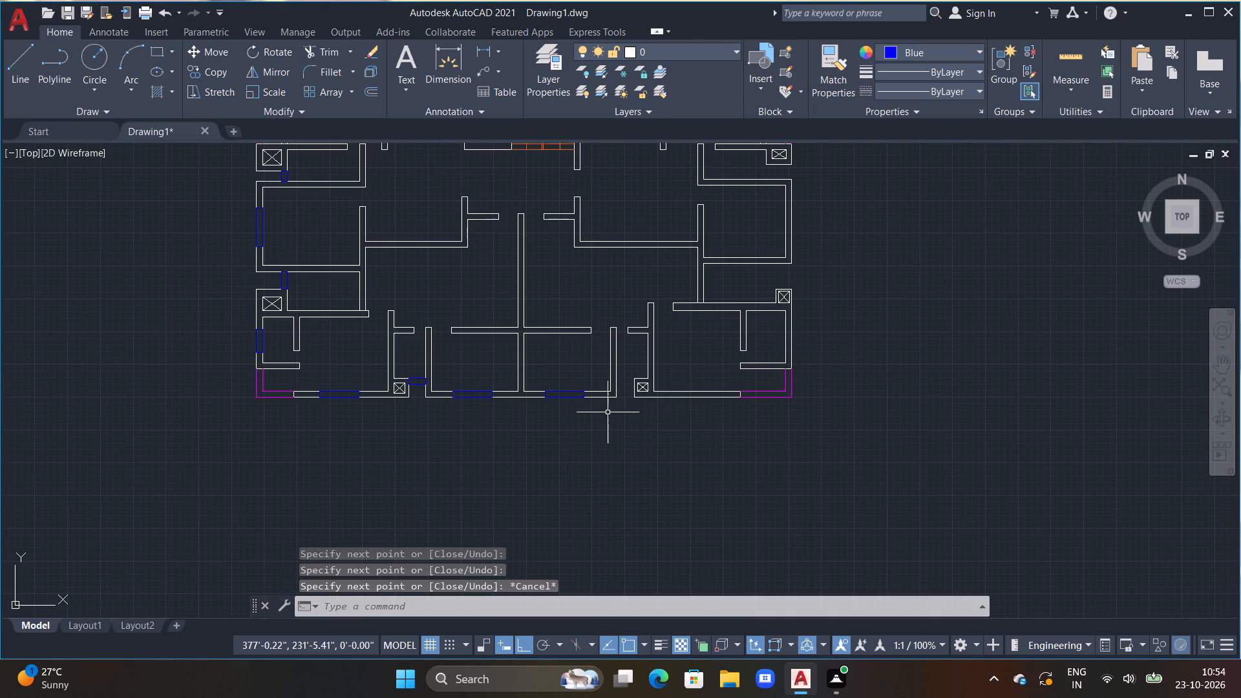
key(Escape)
Draw a blue window rectangle across the gap west of the southeast crossed shaft, 2'-3" wide and 9" deep.
middle_drag(690, 418, 604, 416)
scroll(576, 392, up, 2)
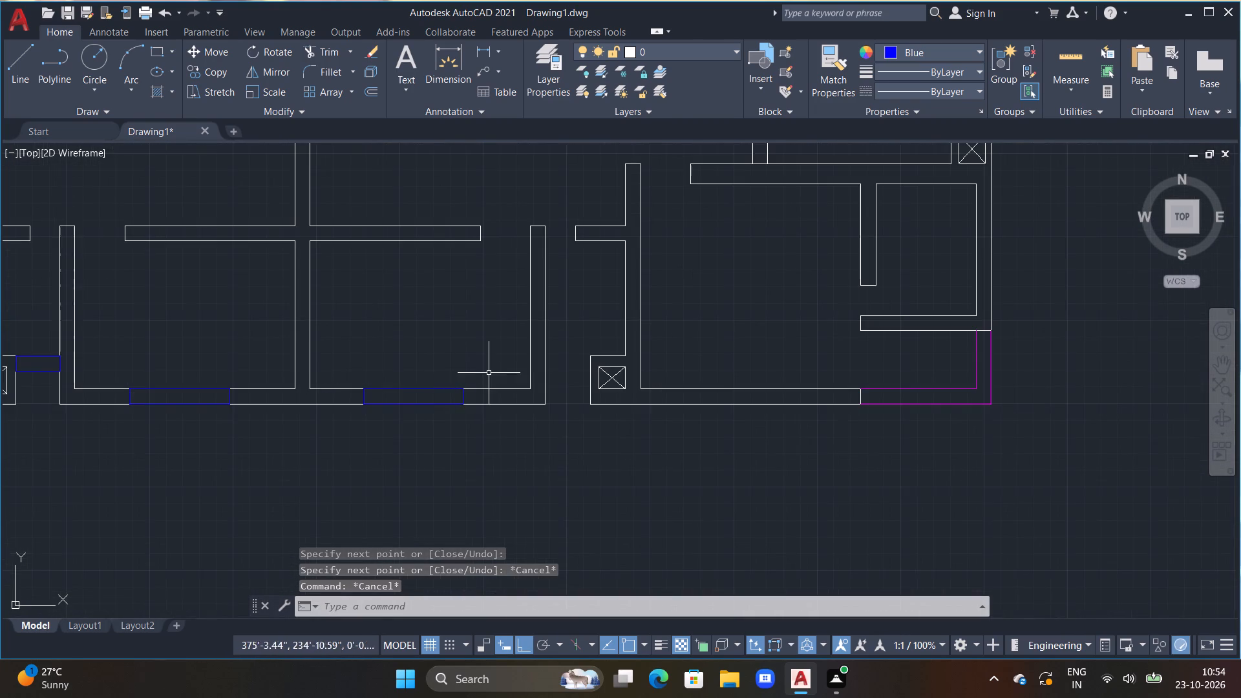
scroll(528, 367, up, 1)
middle_drag(528, 367, 615, 372)
scroll(618, 370, up, 1)
scroll(712, 364, up, 1)
text(L)
key(space)
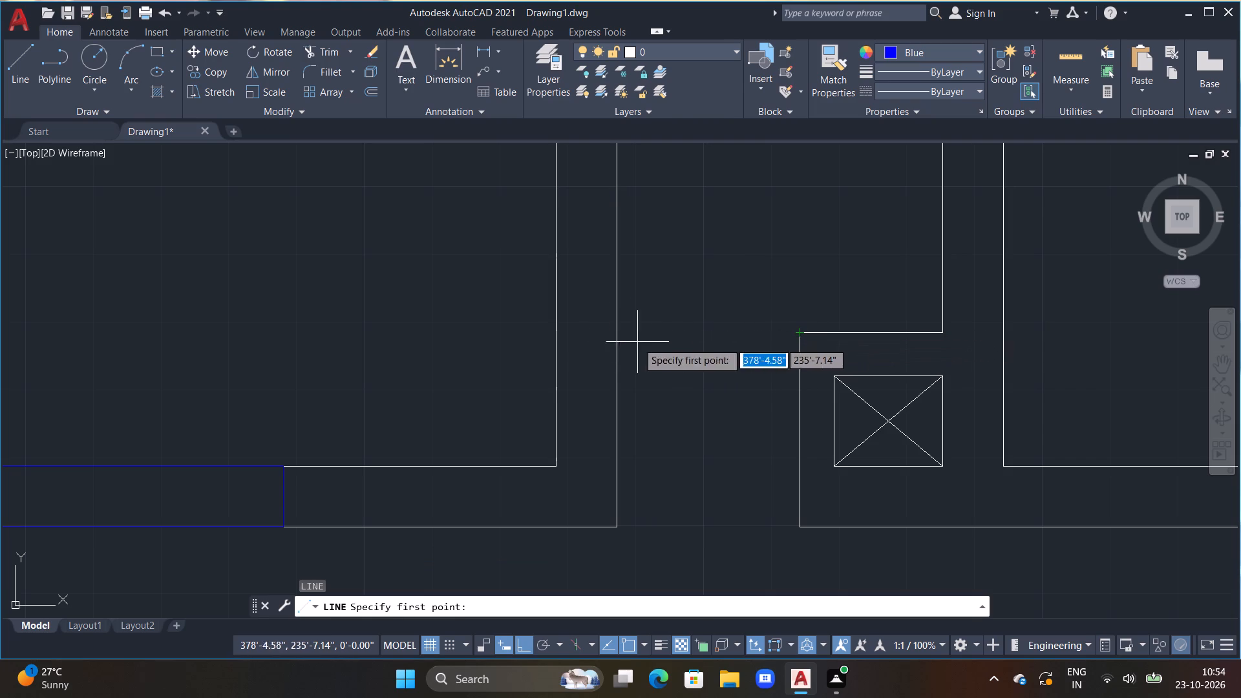
click(616, 335)
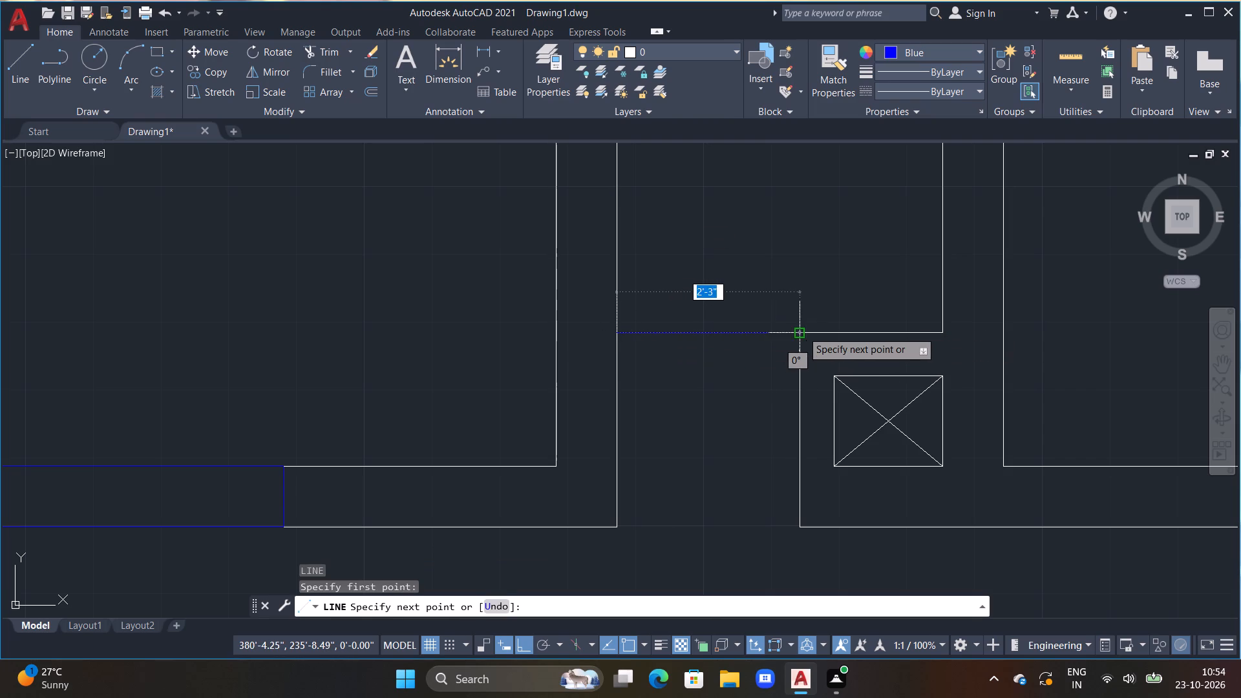
double_click(800, 333)
key(9)
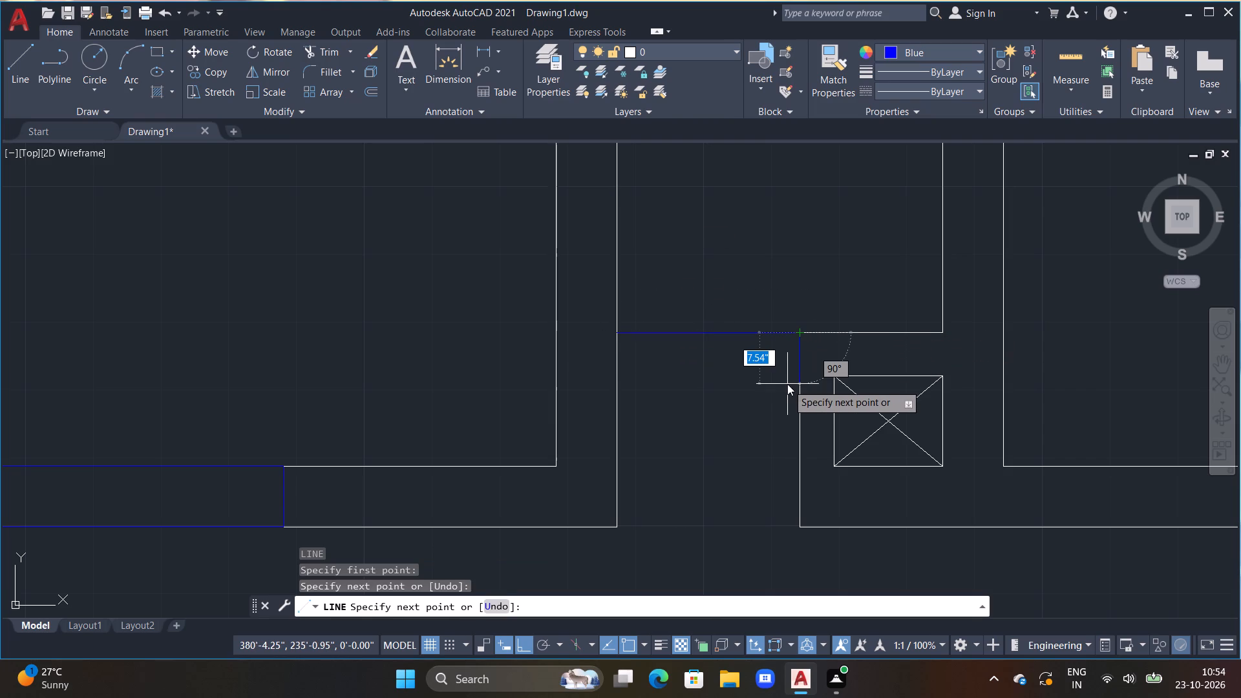
key(shift+quotedbl)
key(Return)
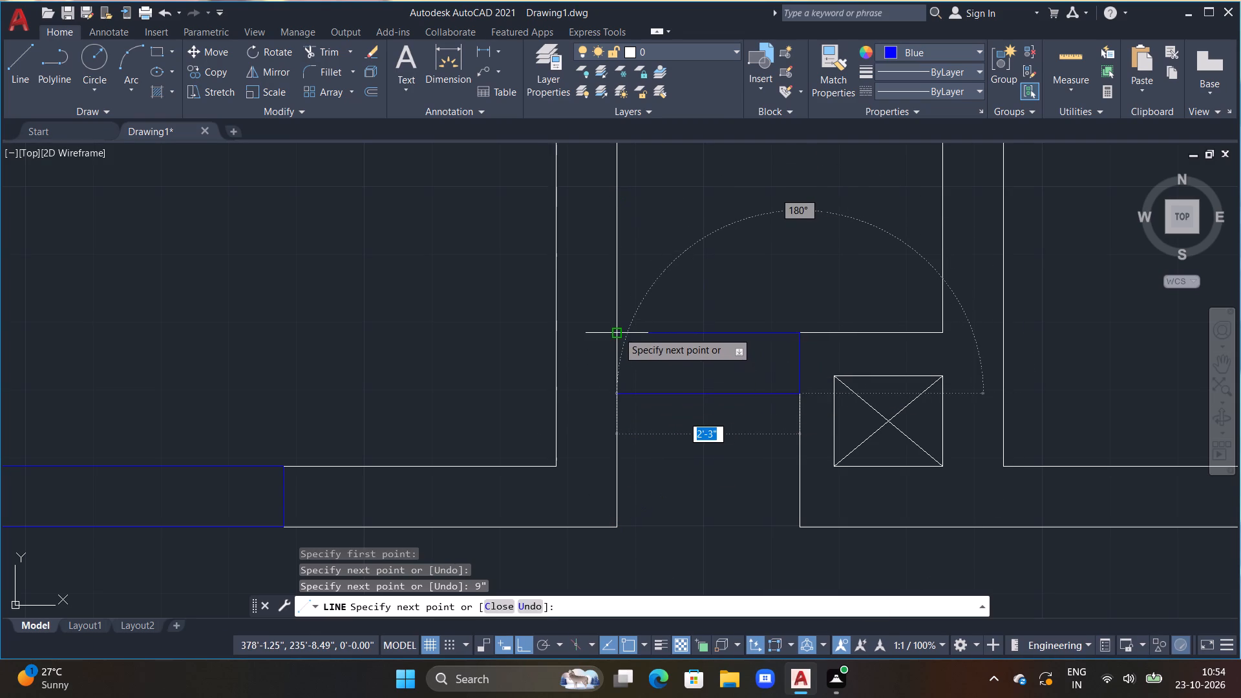
double_click(617, 394)
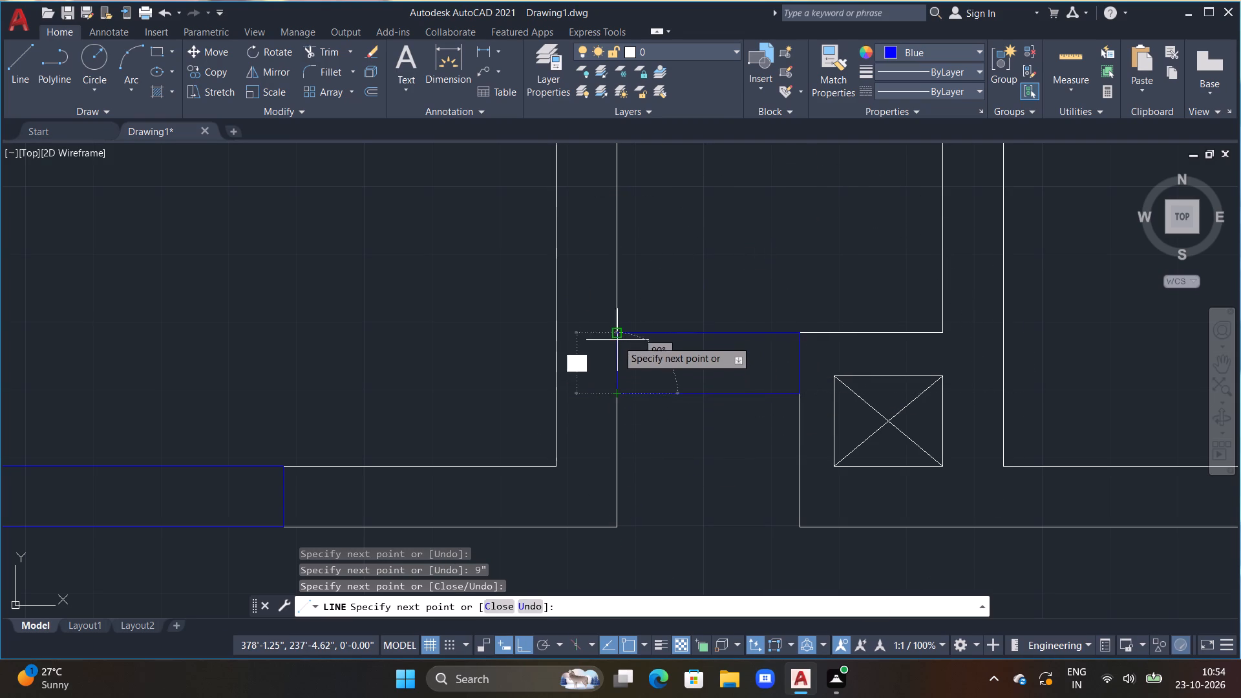
click(617, 333)
key(Escape)
Draw a vertical blue line across the south wall of the room east of the southeast crossed shaft, about 4' from its west wall.
scroll(617, 342, down, 2)
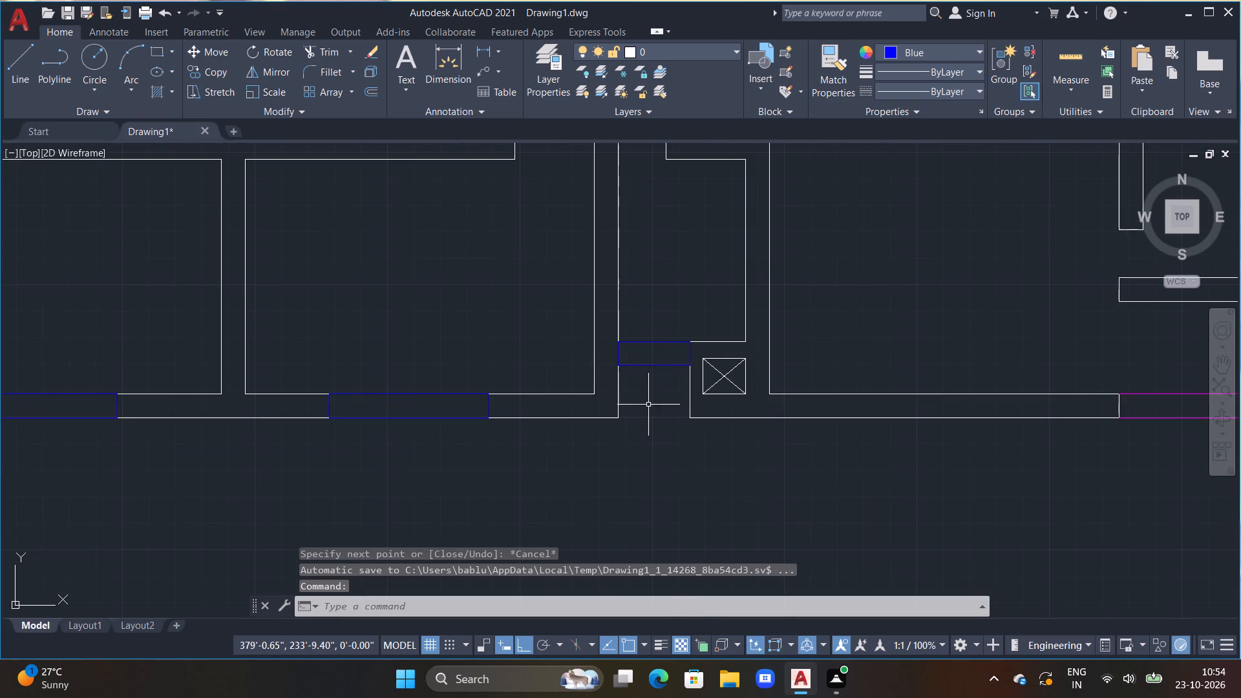
middle_drag(648, 405, 496, 397)
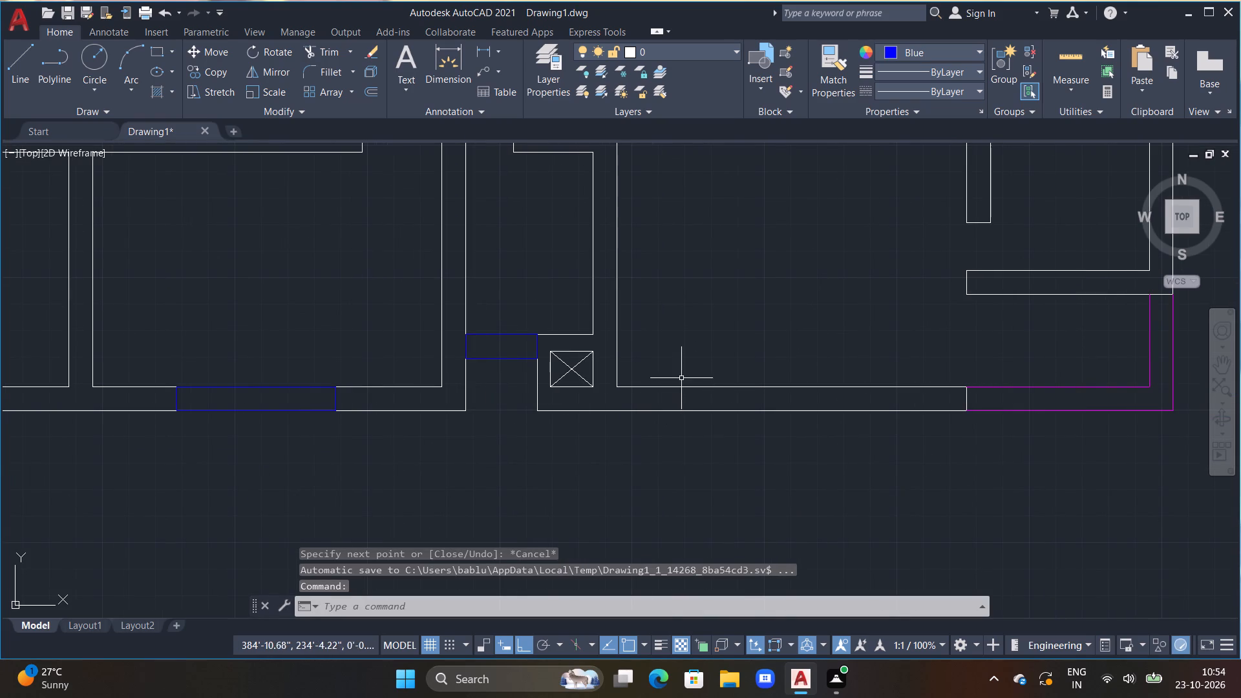
scroll(682, 377, up, 2)
middle_drag(685, 374, 572, 358)
text(L)
key(space)
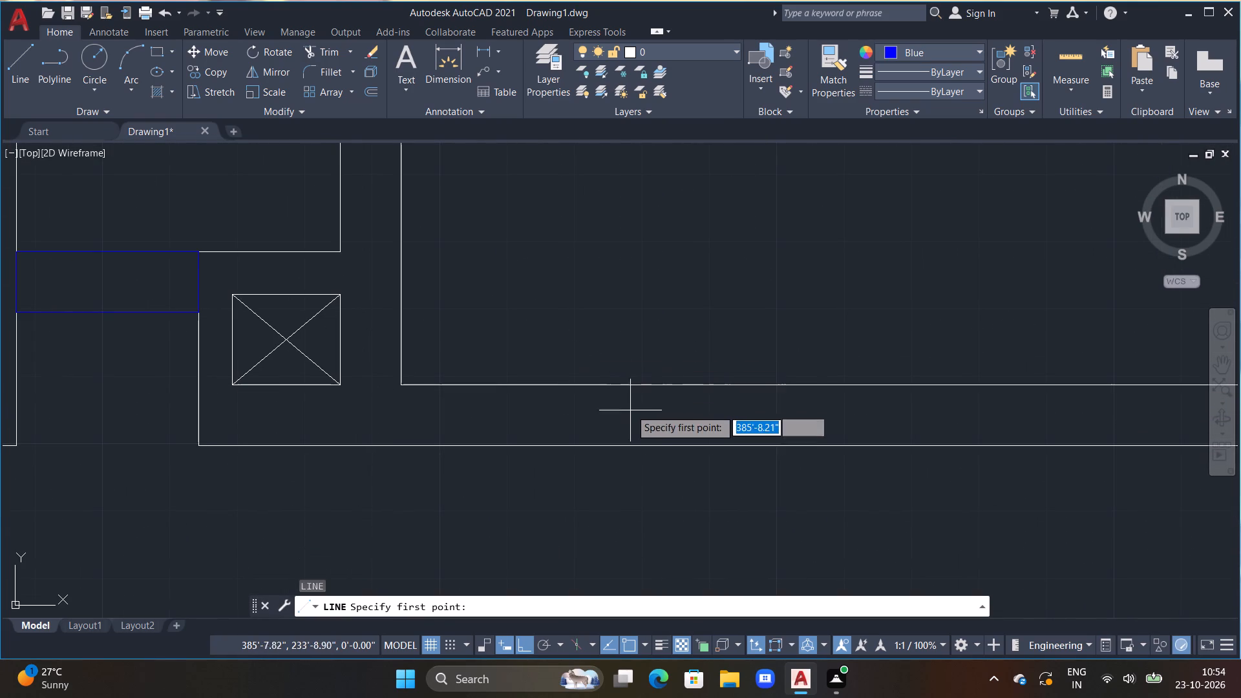
scroll(635, 381, down, 1)
middle_drag(664, 401, 551, 418)
click(574, 375)
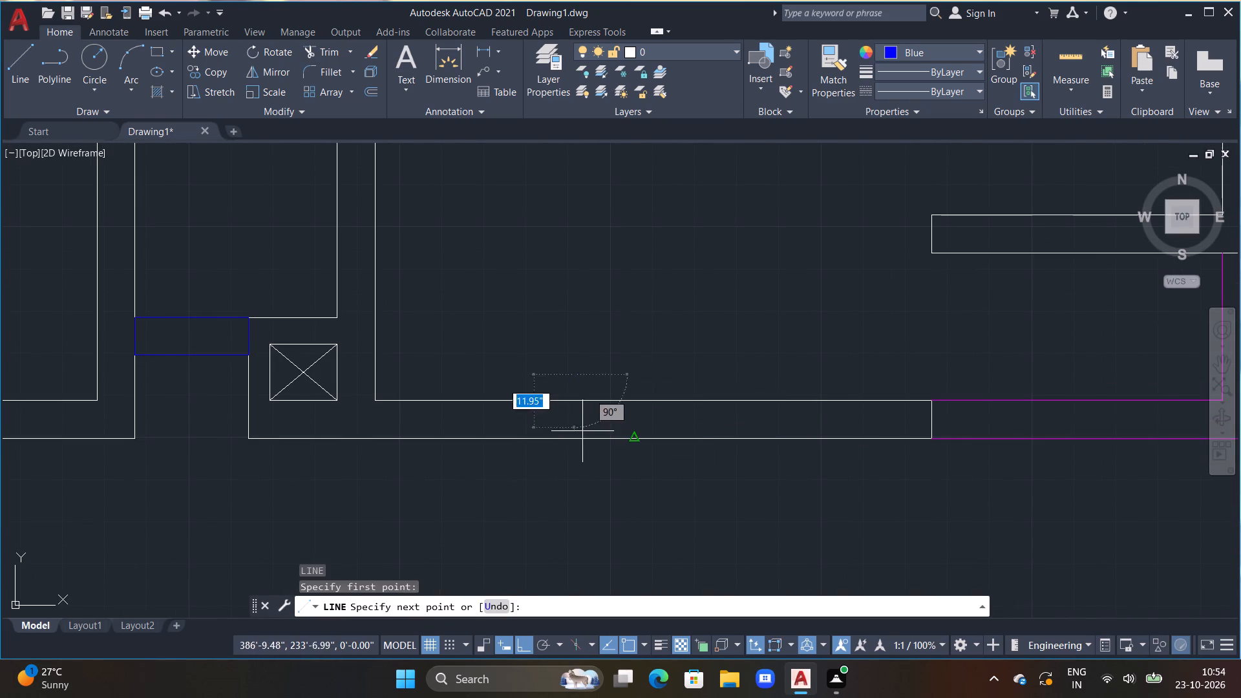
click(582, 458)
key(Escape)
Trim both overhanging ends of this vertical blue line to the faces of the south wall.
text(TR)
key(space)
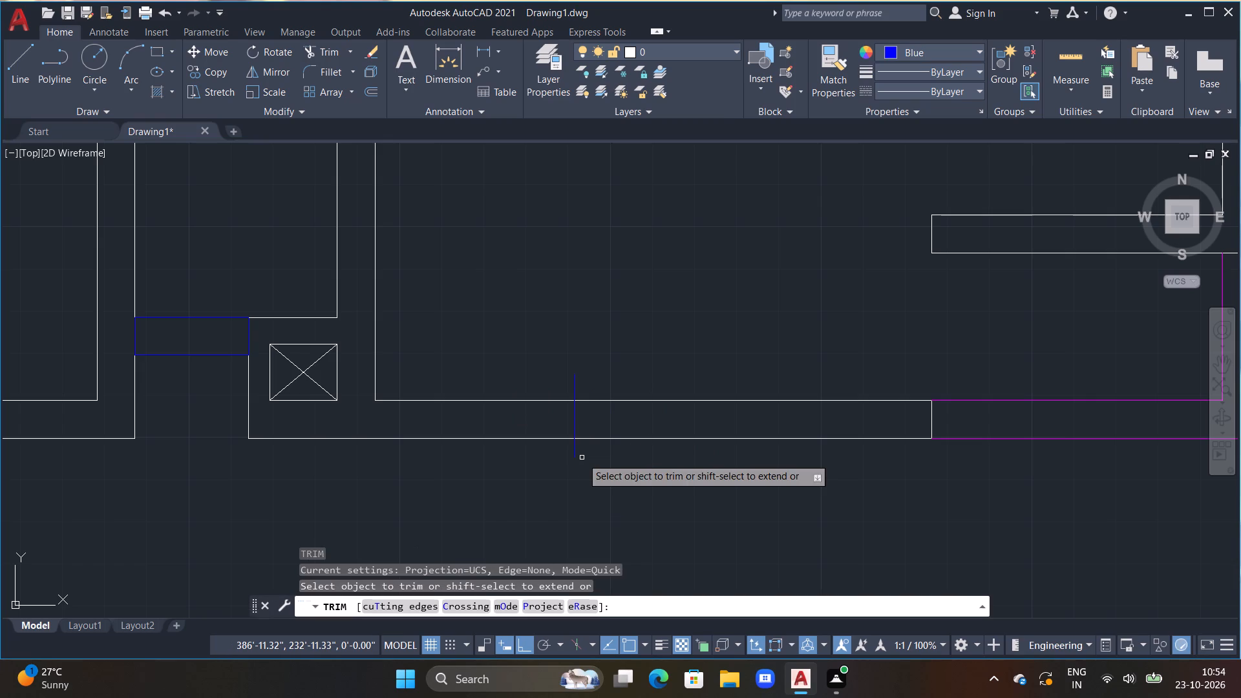
click(575, 452)
click(575, 381)
key(Escape)
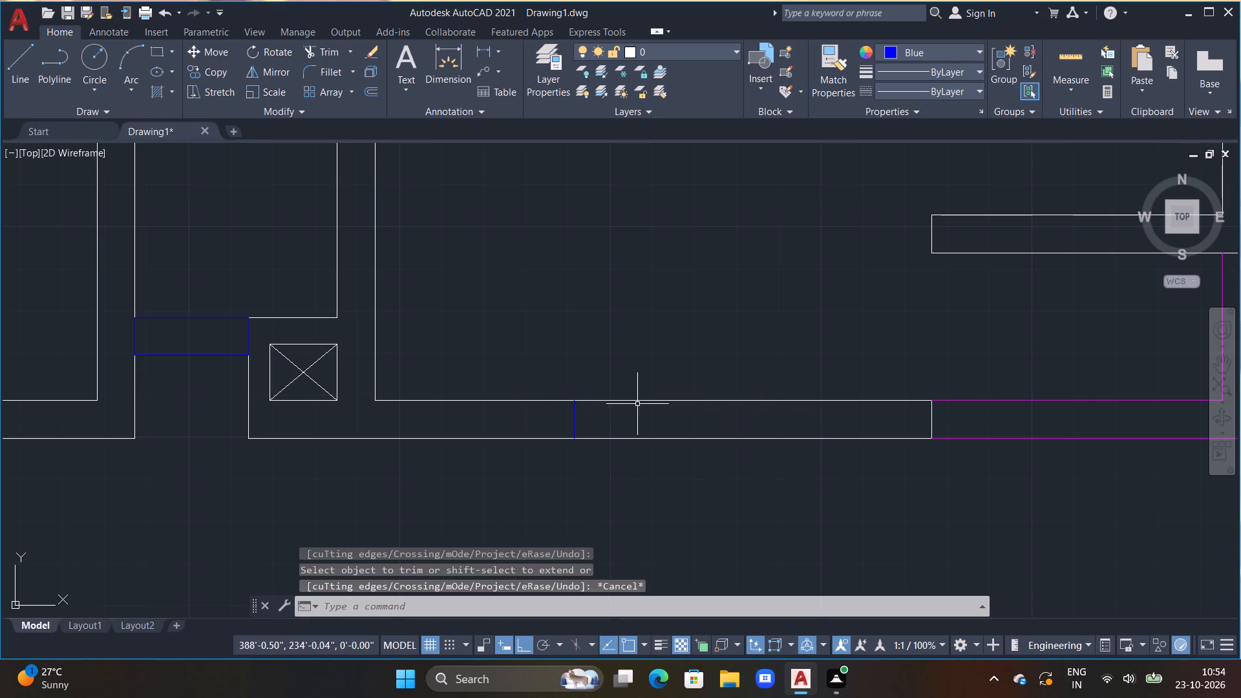
Complete a blue window rectangle in this south wall, running 5' east from the trimmed line and 9" across the wall.
text(L)
key(space)
drag(575, 401, 611, 392)
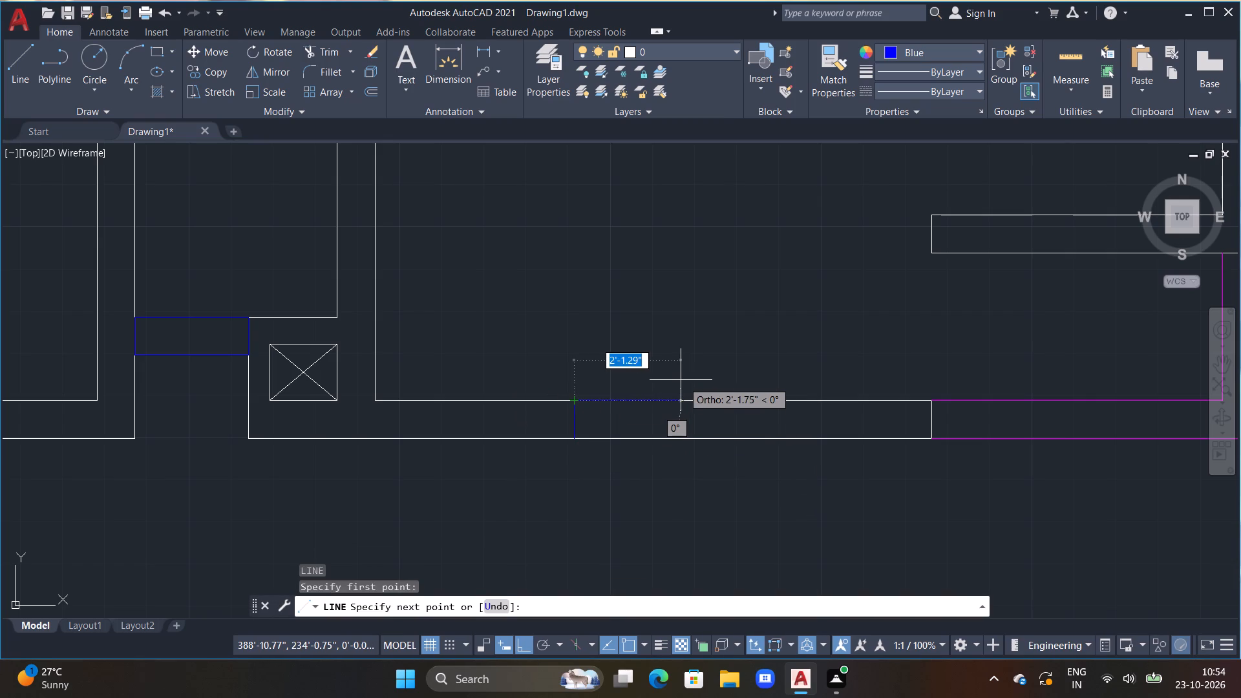
text(5')
key(Return)
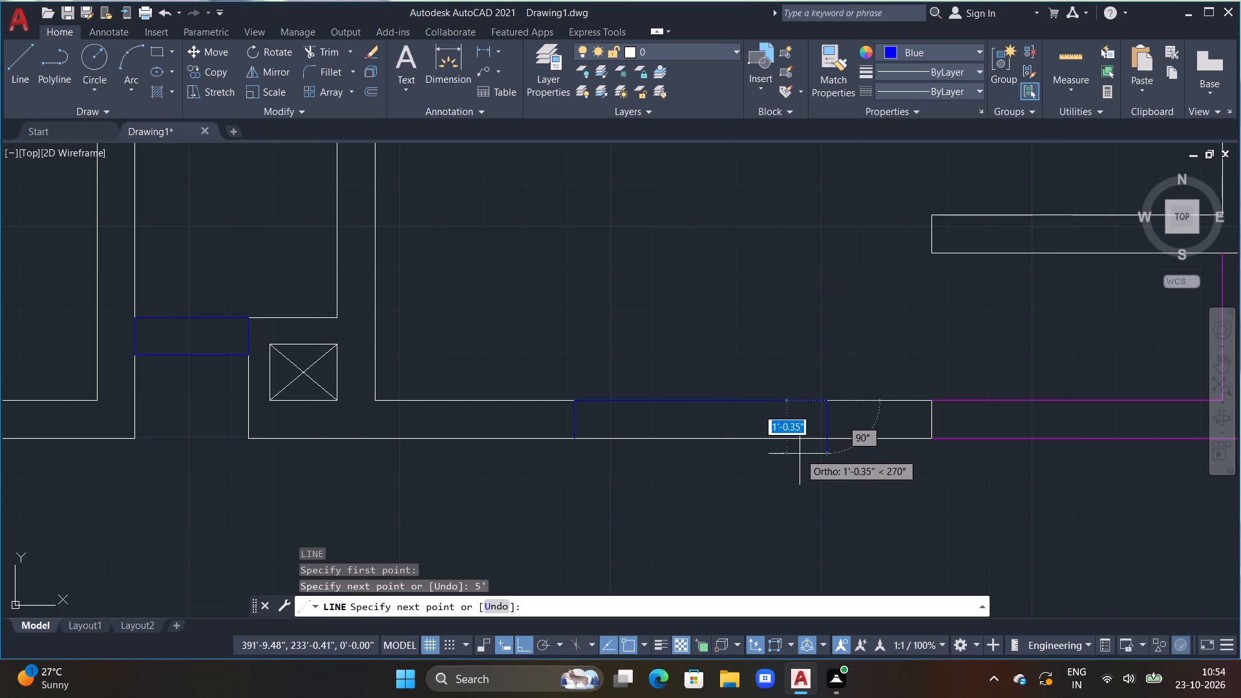
middle_drag(812, 456, 797, 436)
scroll(807, 425, up, 1)
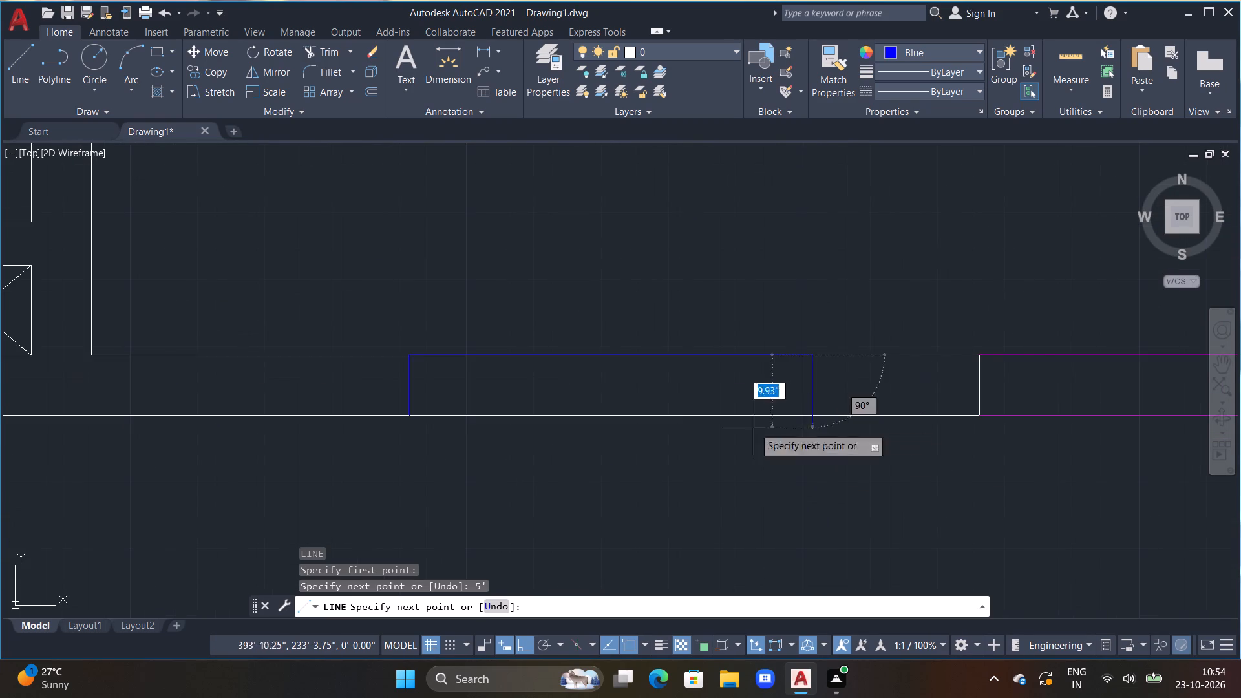
click(812, 416)
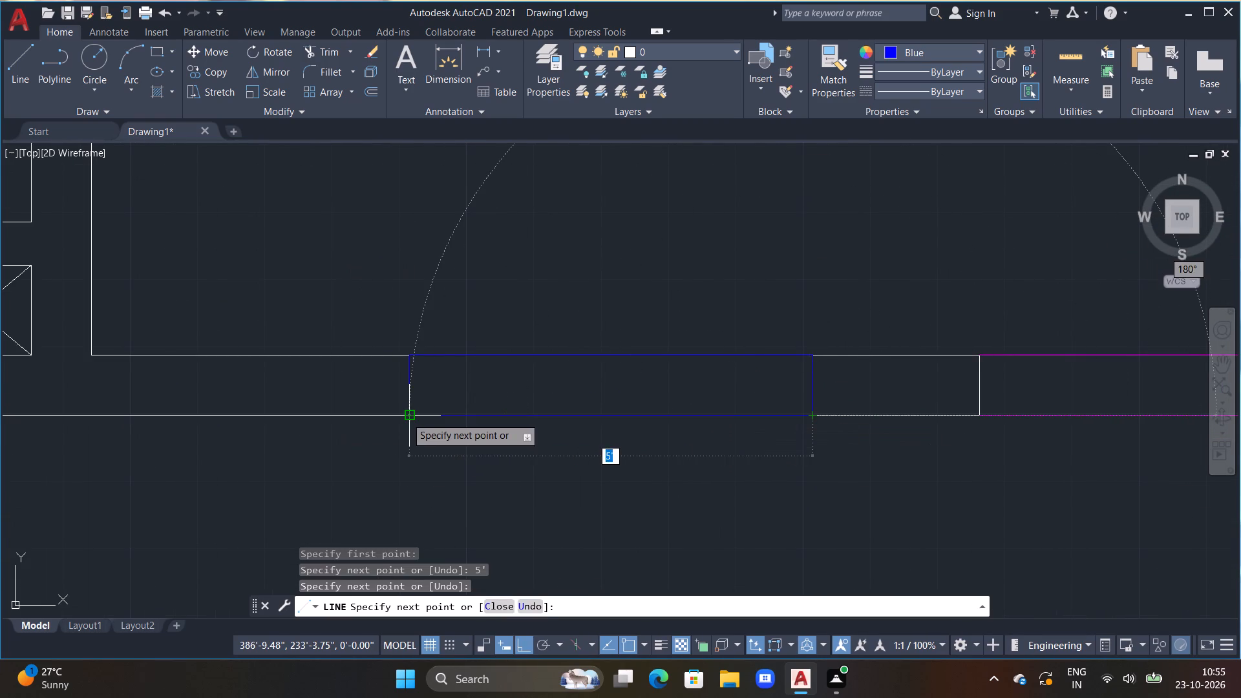
click(406, 417)
key(Escape)
Draw a horizontal blue line across the east wall of the small southeast room, about 11" south of its north wall.
scroll(407, 416, down, 1)
scroll(522, 410, down, 2)
middle_drag(639, 348, 640, 348)
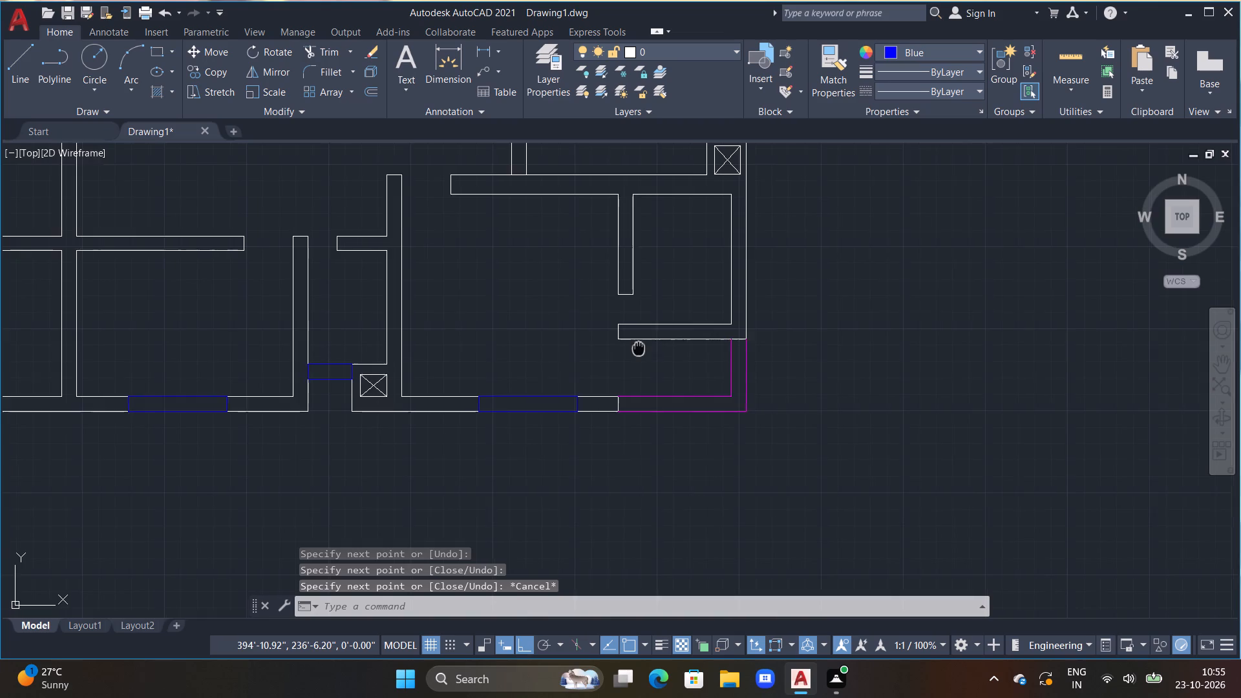
middle_drag(640, 348, 692, 342)
middle_drag(705, 341, 685, 374)
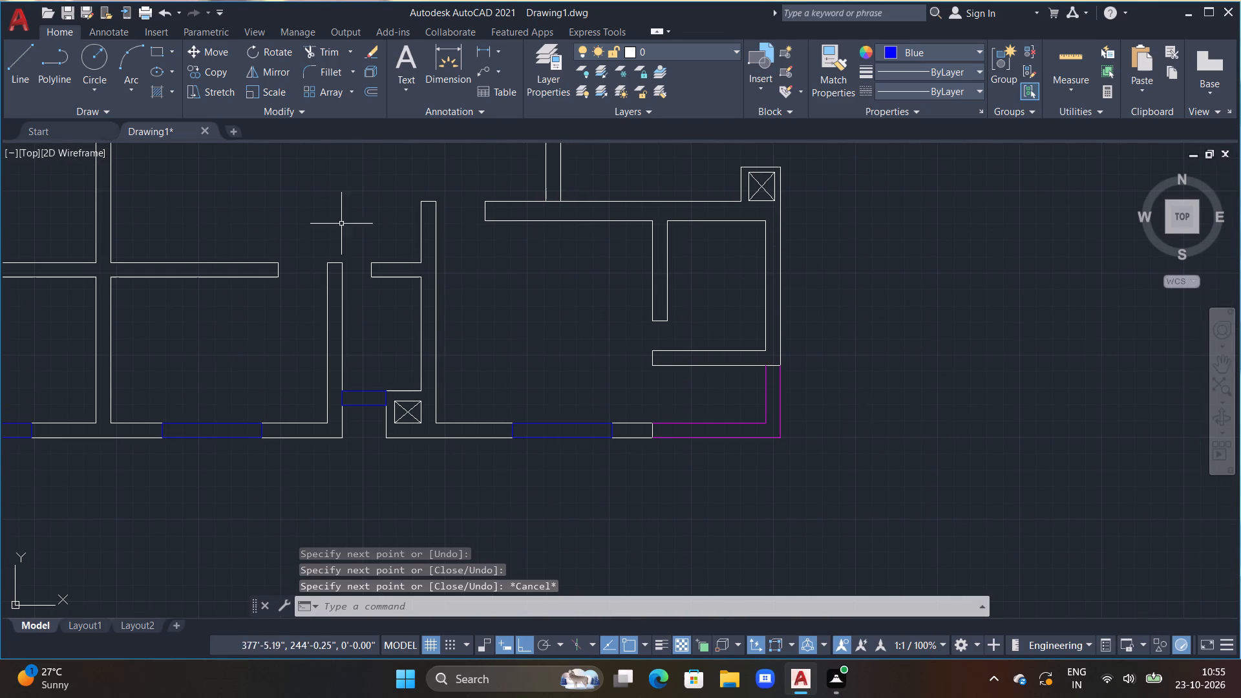
middle_drag(753, 257, 690, 300)
scroll(691, 266, up, 2)
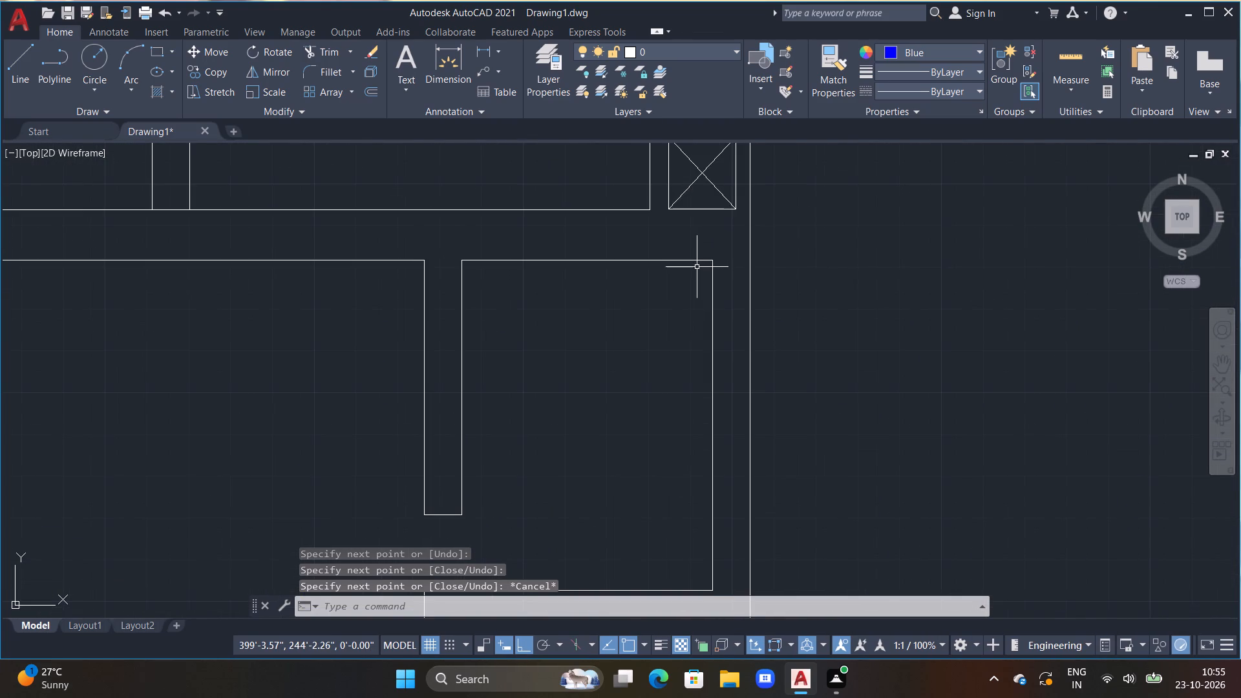
middle_drag(697, 267, 578, 229)
key(l)
key(space)
drag(580, 270, 619, 266)
click(666, 259)
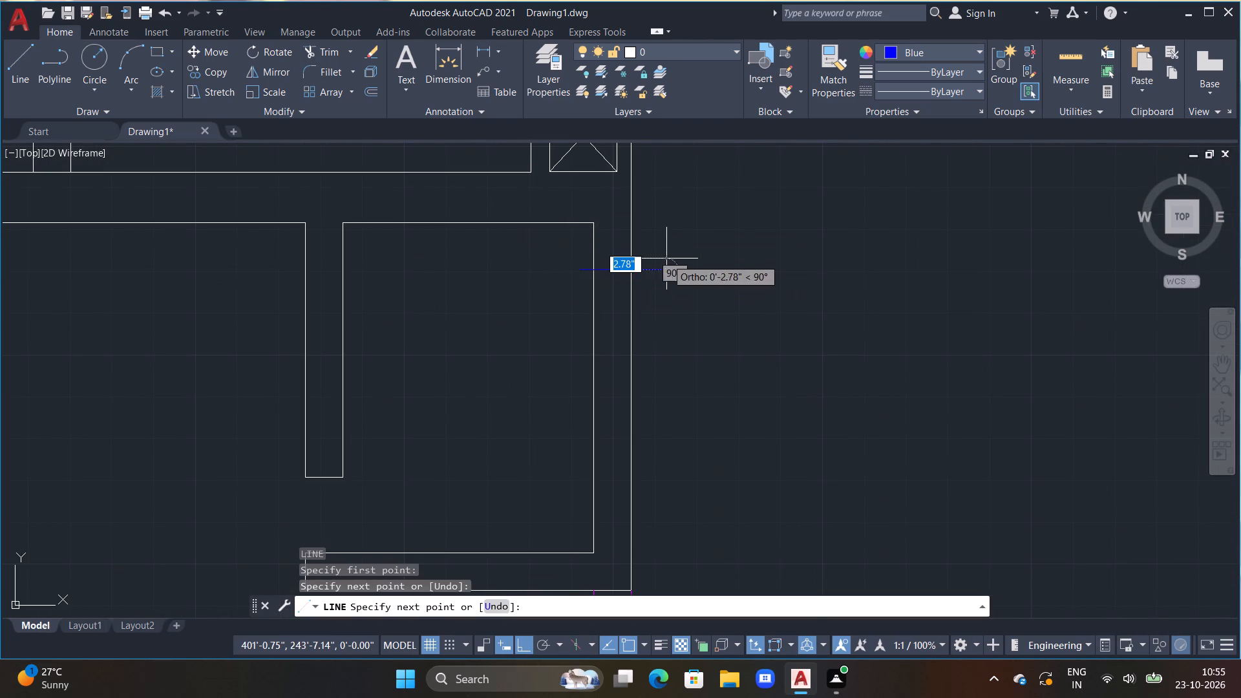
key(Escape)
Trim both overhanging ends of this horizontal blue line to the faces of the east wall.
text(TR)
key(space)
drag(659, 249, 660, 303)
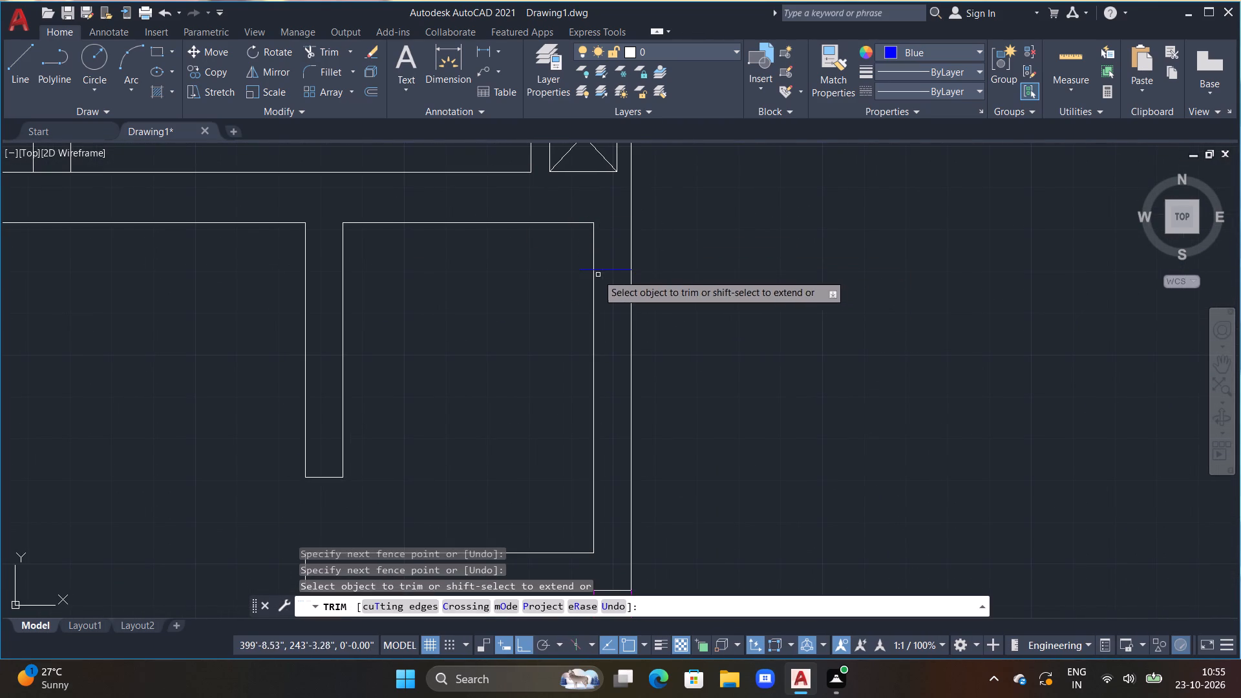
click(580, 268)
key(Escape)
Complete a blue window rectangle in this east wall, running 3' south from the trimmed line and 9" across the wall.
text(L)
key(space)
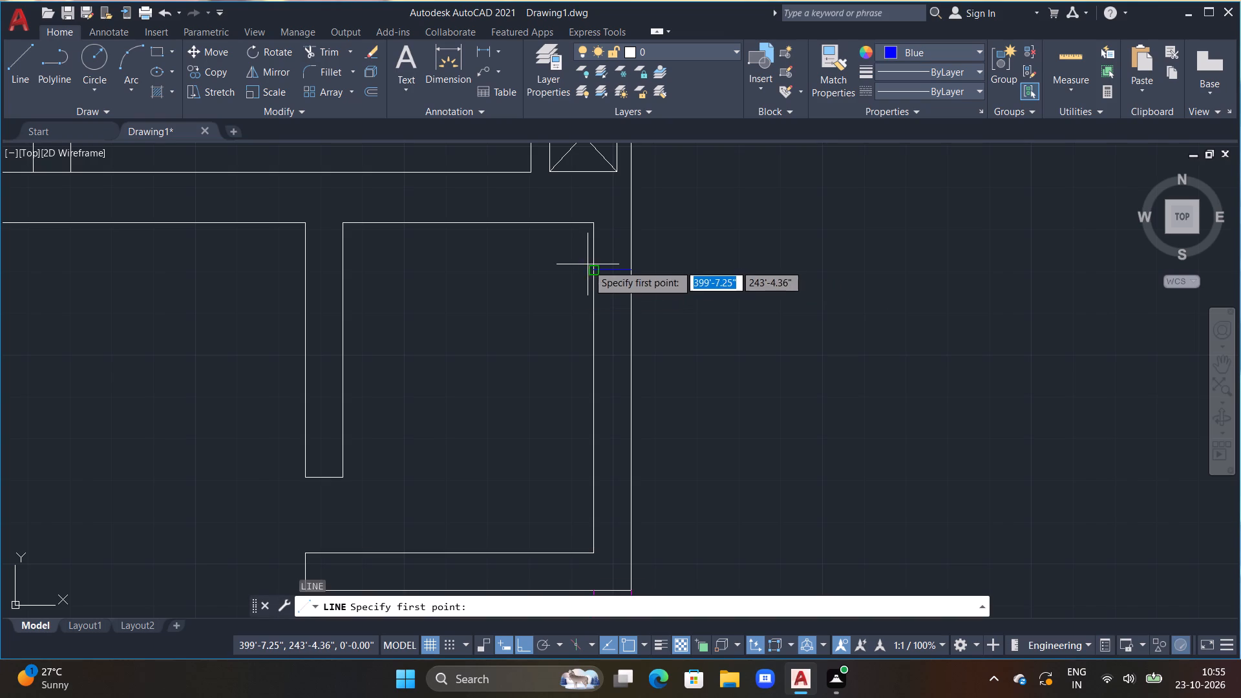
click(593, 270)
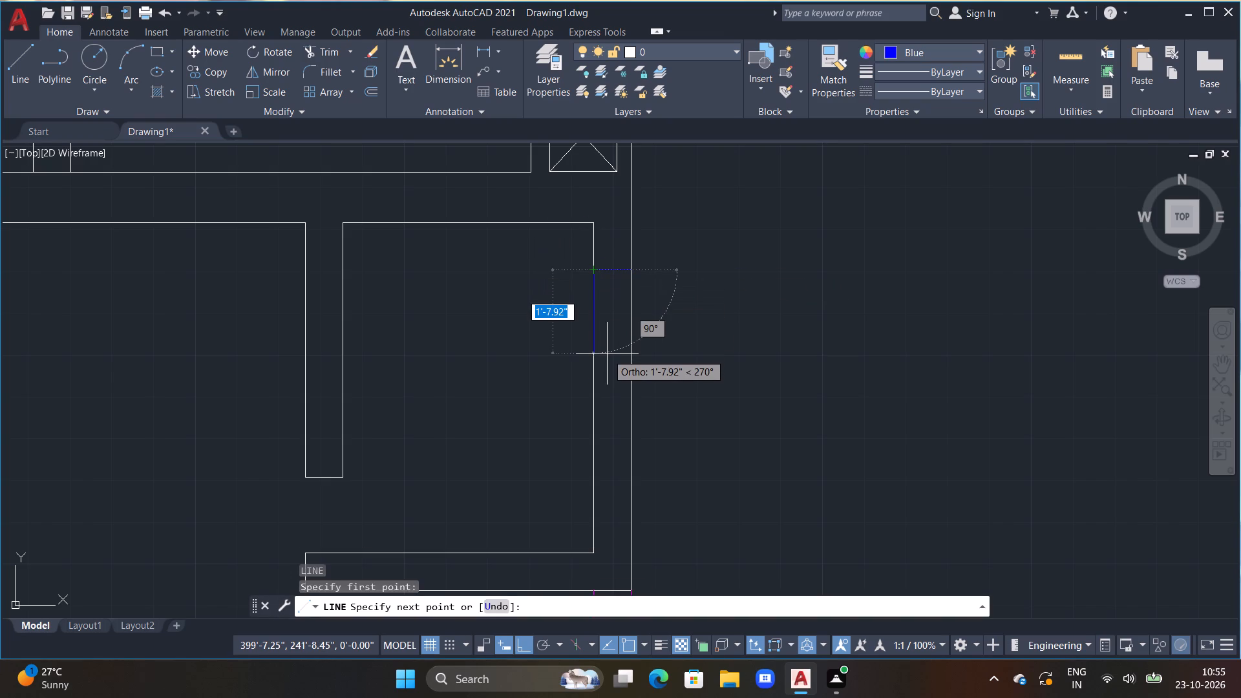
text(3')
key(Return)
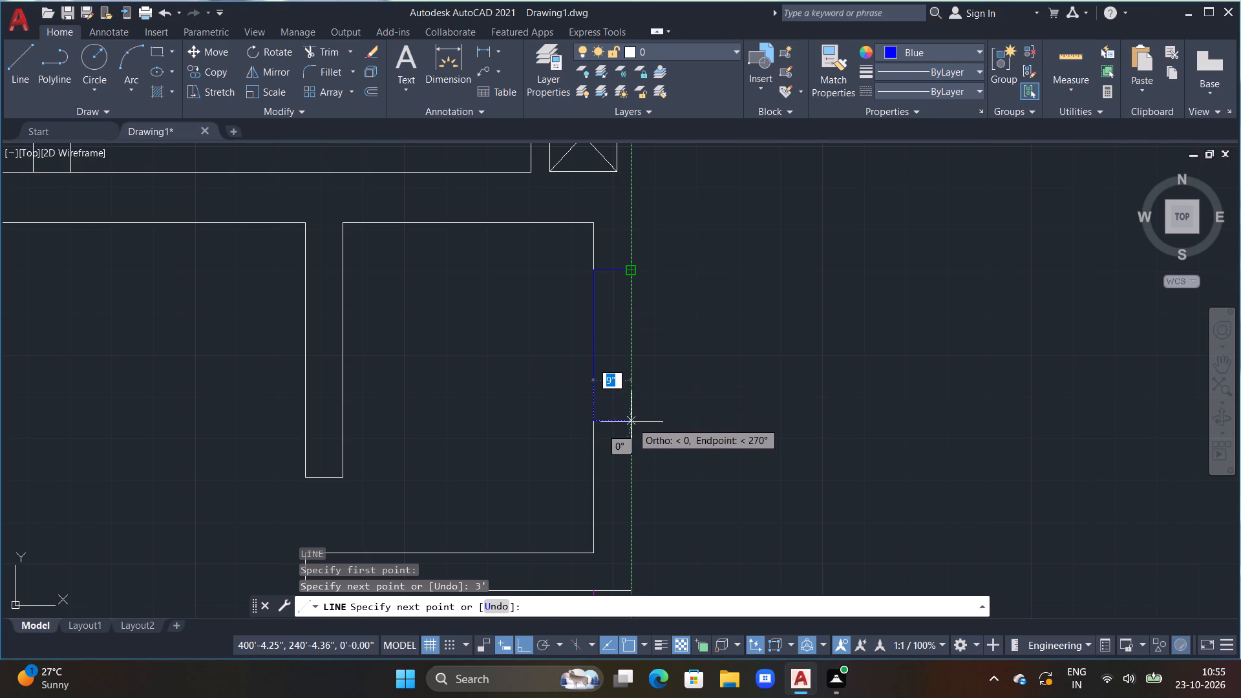
click(631, 422)
click(632, 270)
key(Escape)
Draw a blue window rectangle across the gap north of the crossed shaft on the east side, about 3'-3" long and 9" deep.
scroll(641, 267, down, 2)
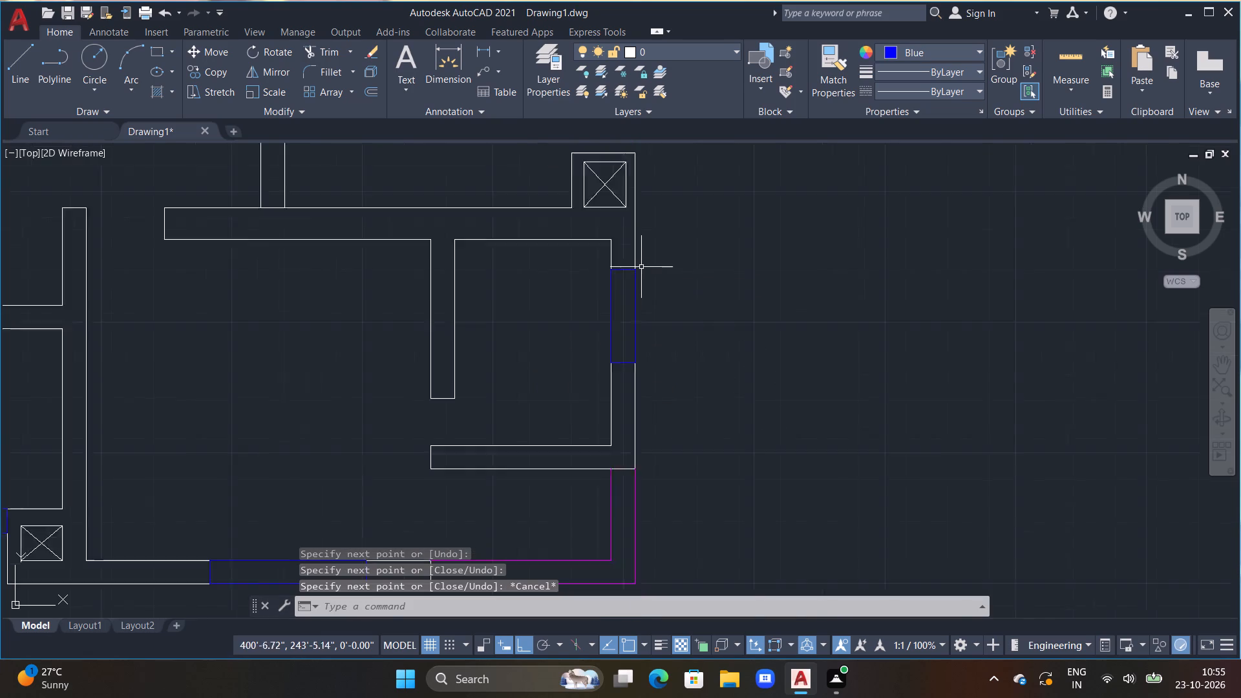
scroll(641, 267, down, 1)
middle_drag(672, 226, 681, 255)
middle_drag(670, 229, 700, 311)
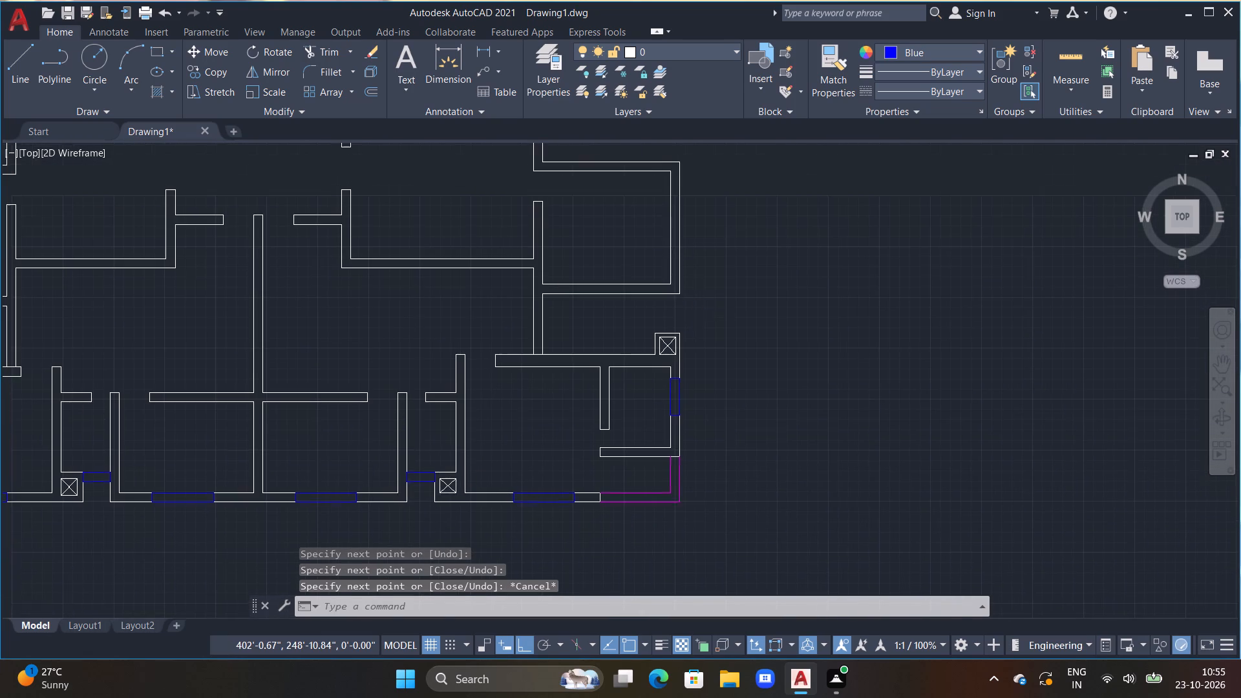
scroll(644, 323, up, 1)
middle_drag(709, 295, 722, 330)
scroll(722, 330, up, 1)
key(l)
key(space)
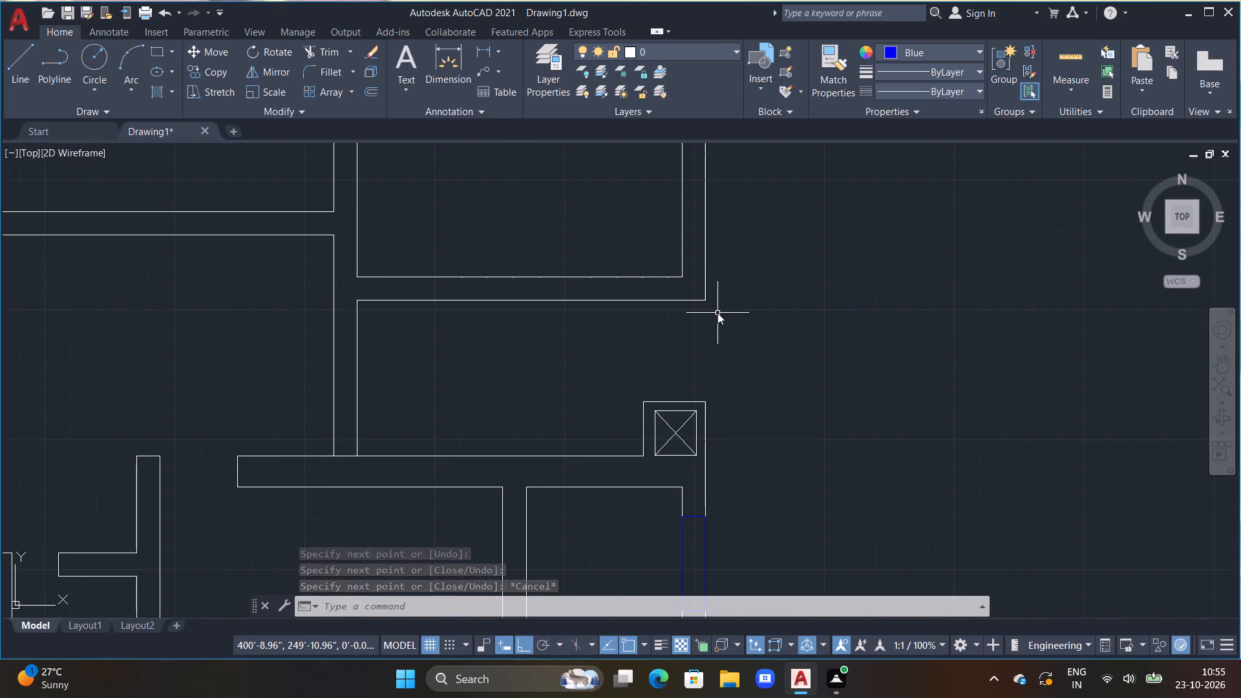
click(642, 305)
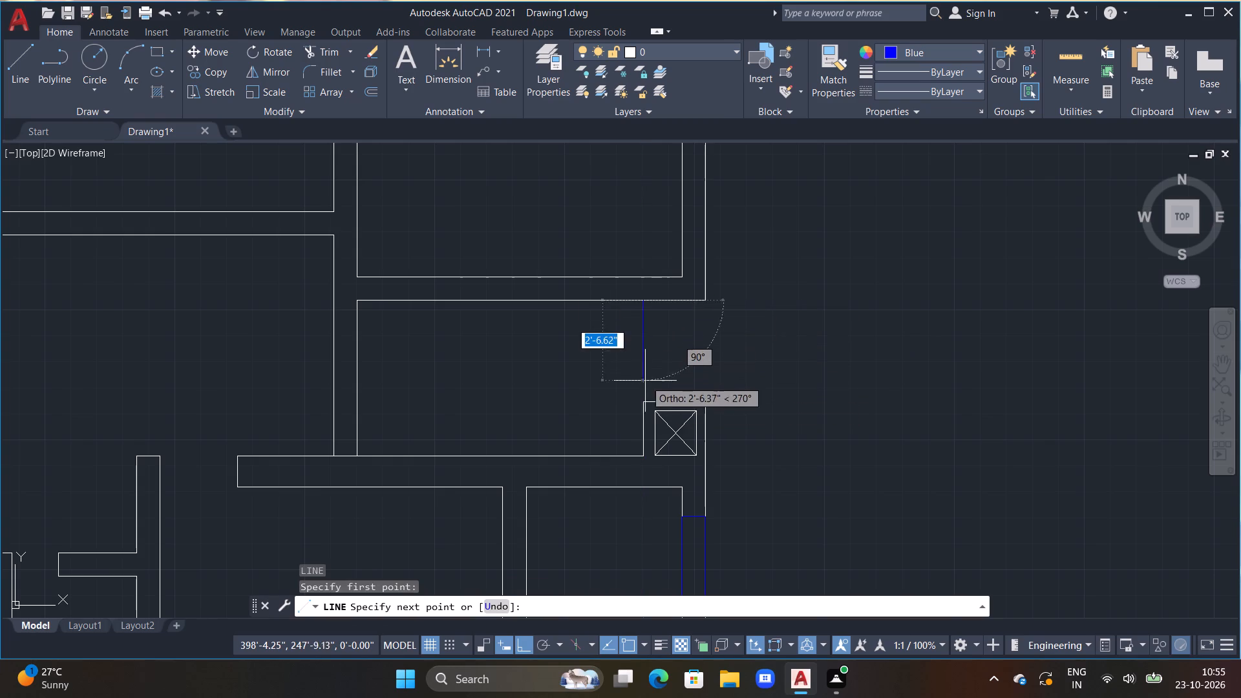
click(646, 403)
drag(646, 403, 652, 403)
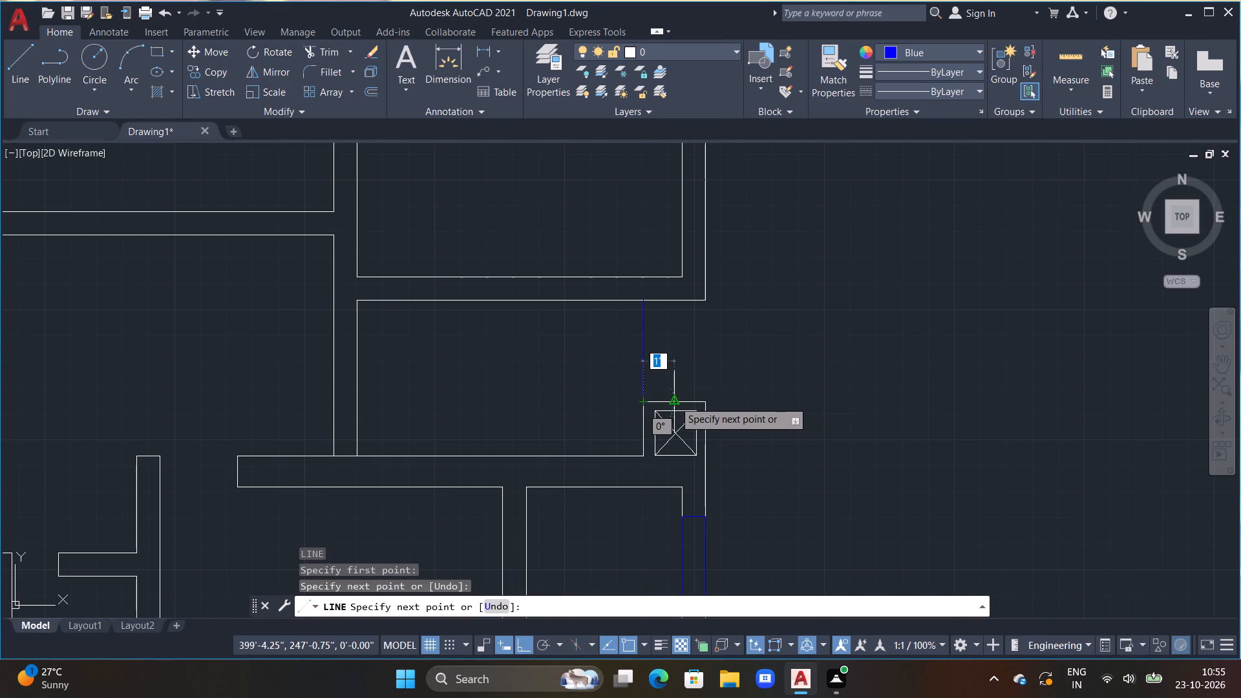
text(9")
key(Return)
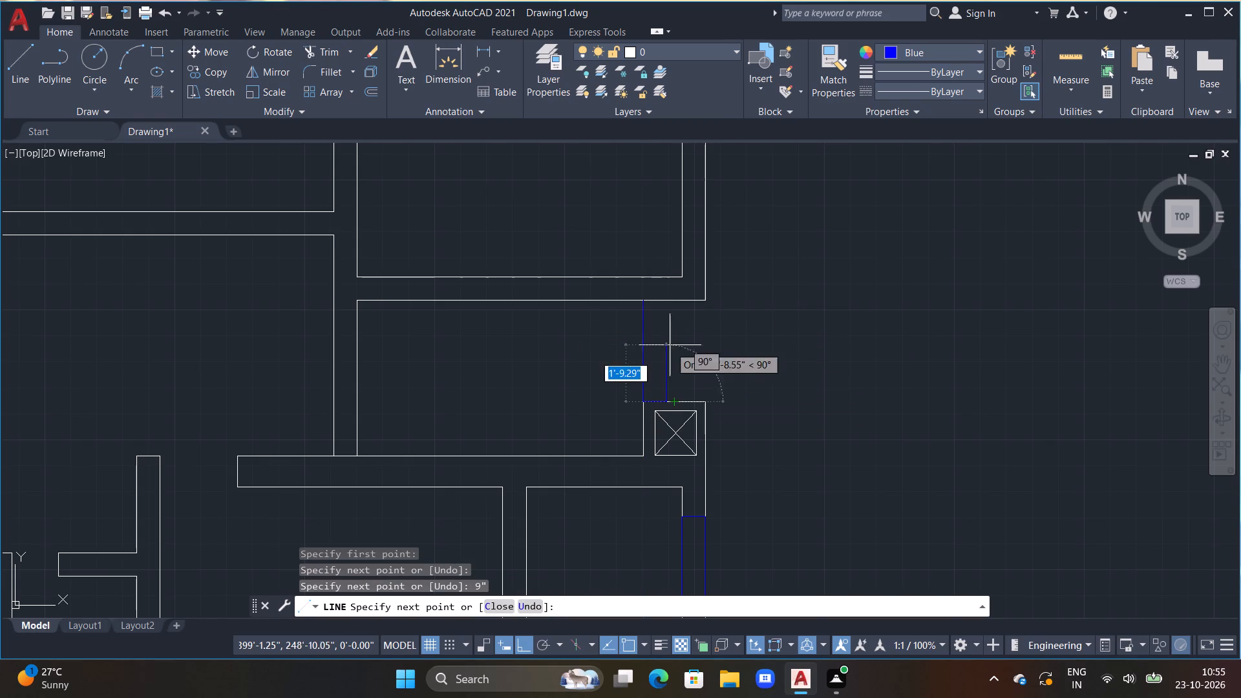
scroll(665, 304, up, 2)
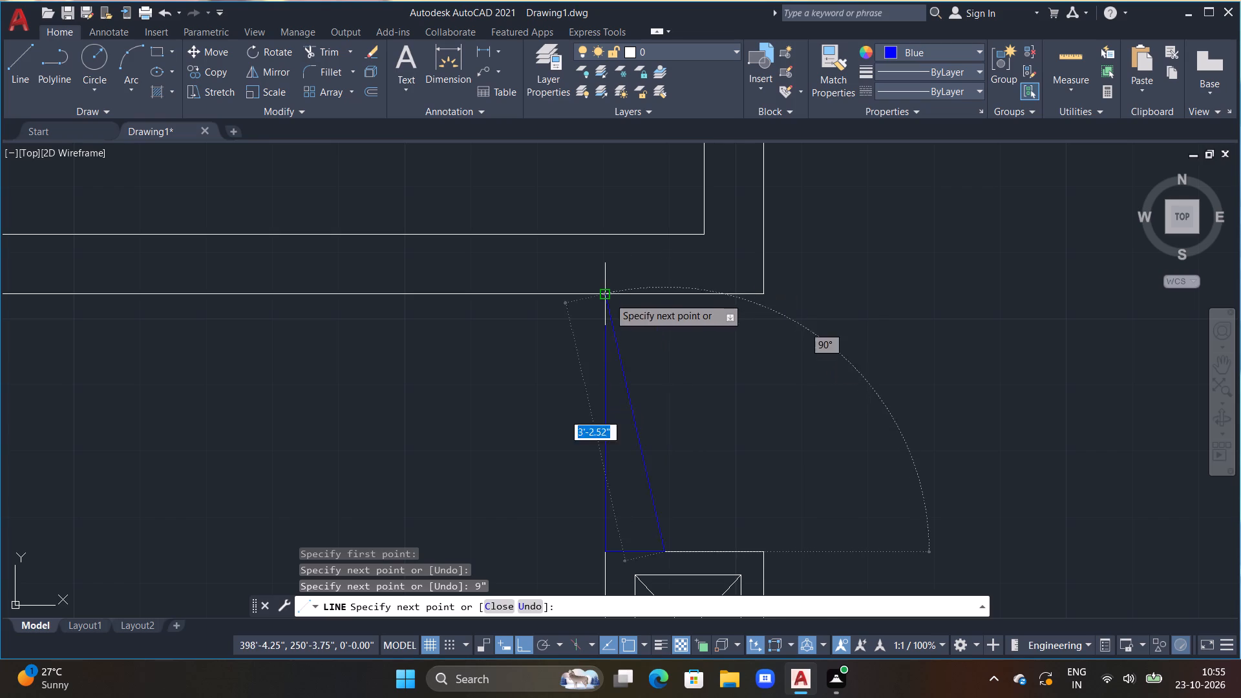
click(665, 293)
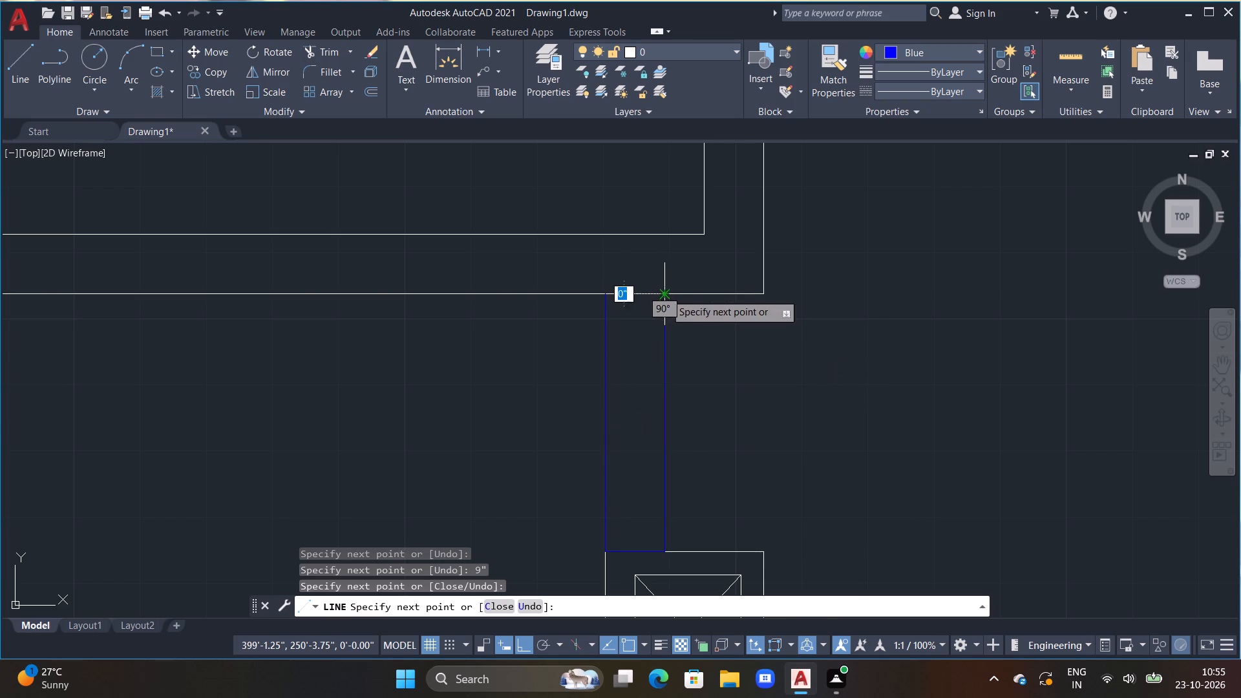
click(608, 295)
key(Escape)
Draw a horizontal blue line across the east wall of the room north of this gap, about 2'-8" above its south wall.
scroll(608, 302, down, 3)
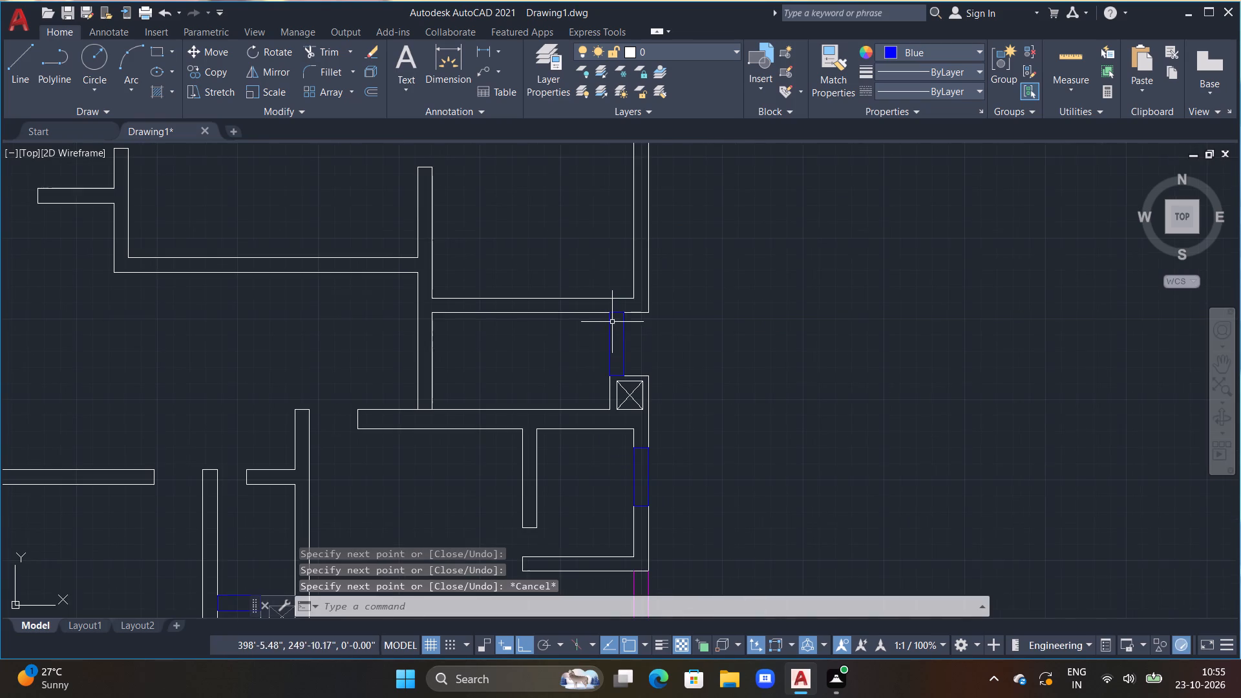
middle_drag(629, 235, 633, 368)
middle_drag(615, 354, 615, 360)
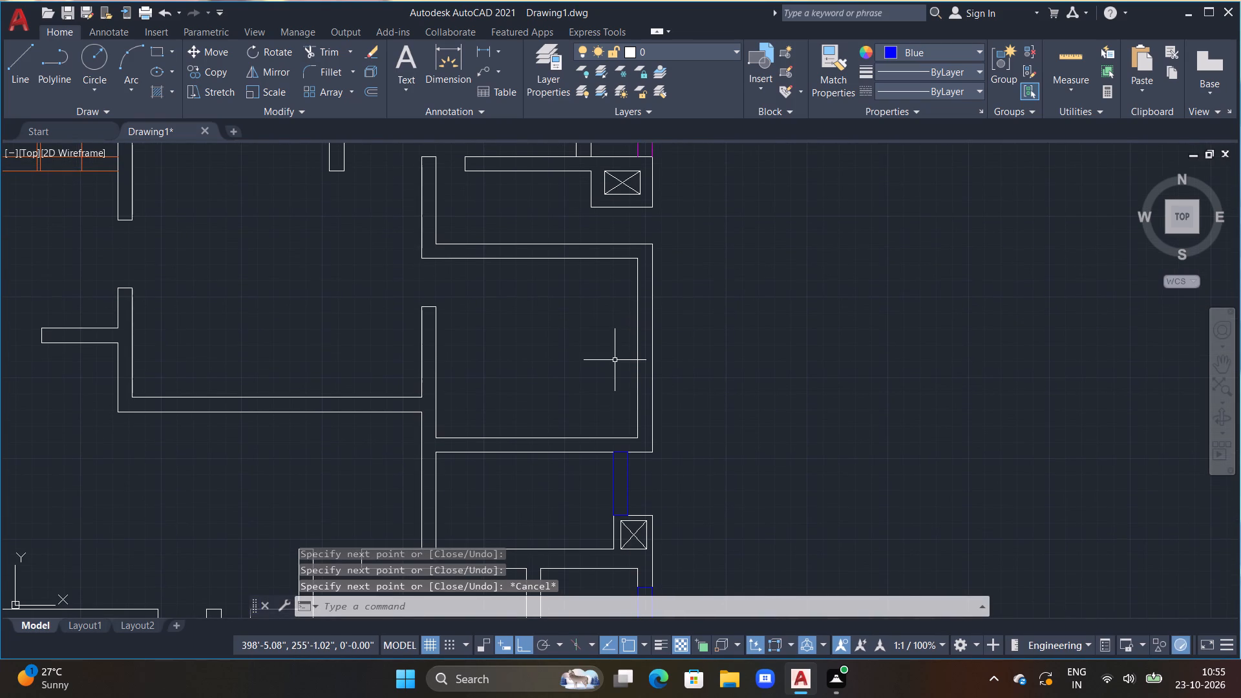
key(l)
key(space)
drag(626, 386, 648, 379)
click(673, 374)
key(Escape)
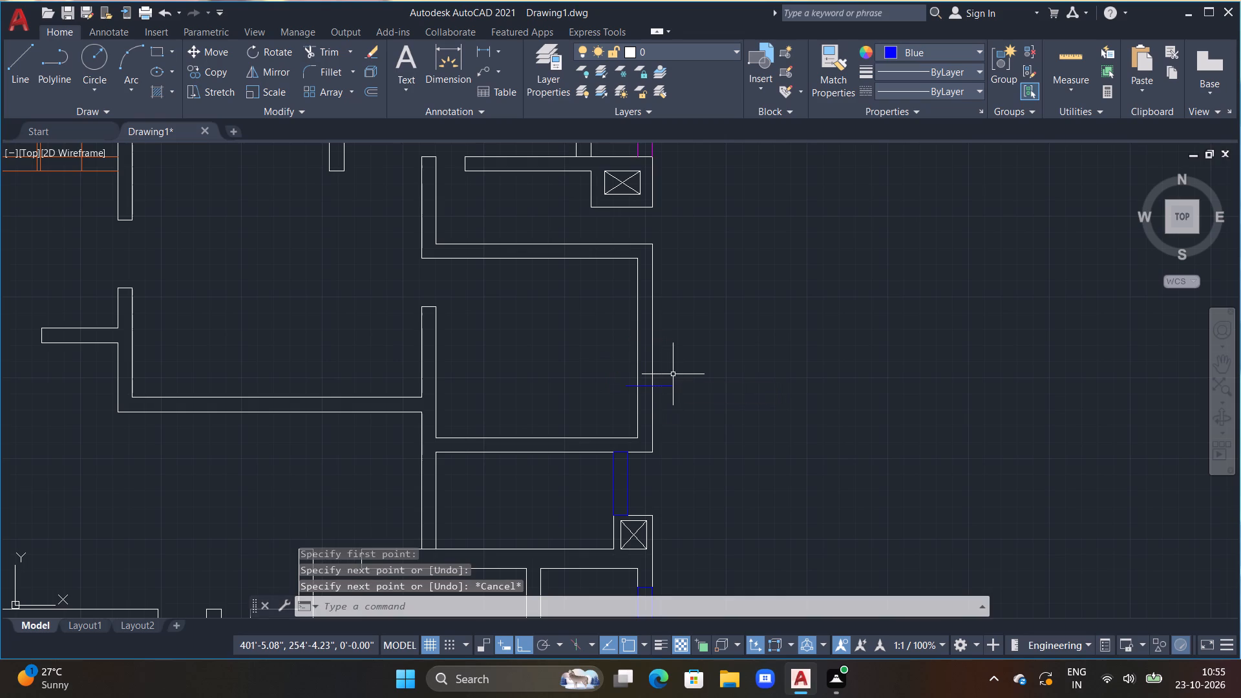
Trim both overhanging ends of this horizontal blue line to the faces of the east wall.
key(t)
text(R)
key(space)
drag(662, 386, 674, 374)
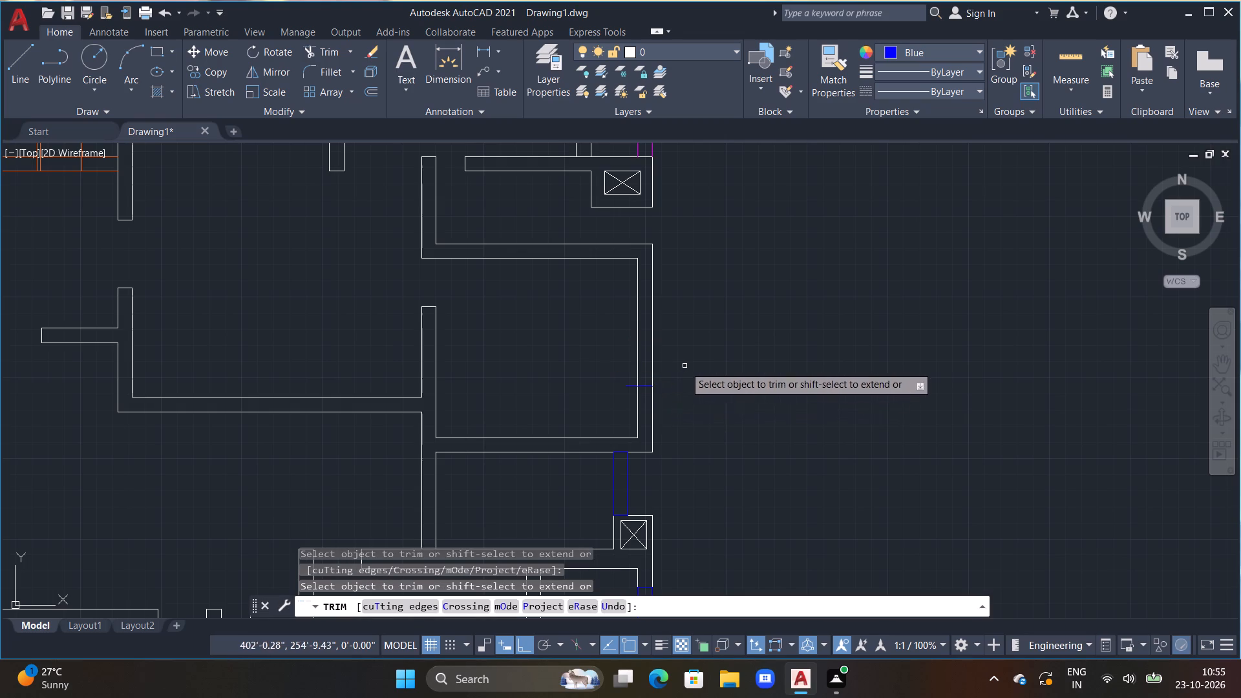
drag(631, 385, 622, 395)
key(Escape)
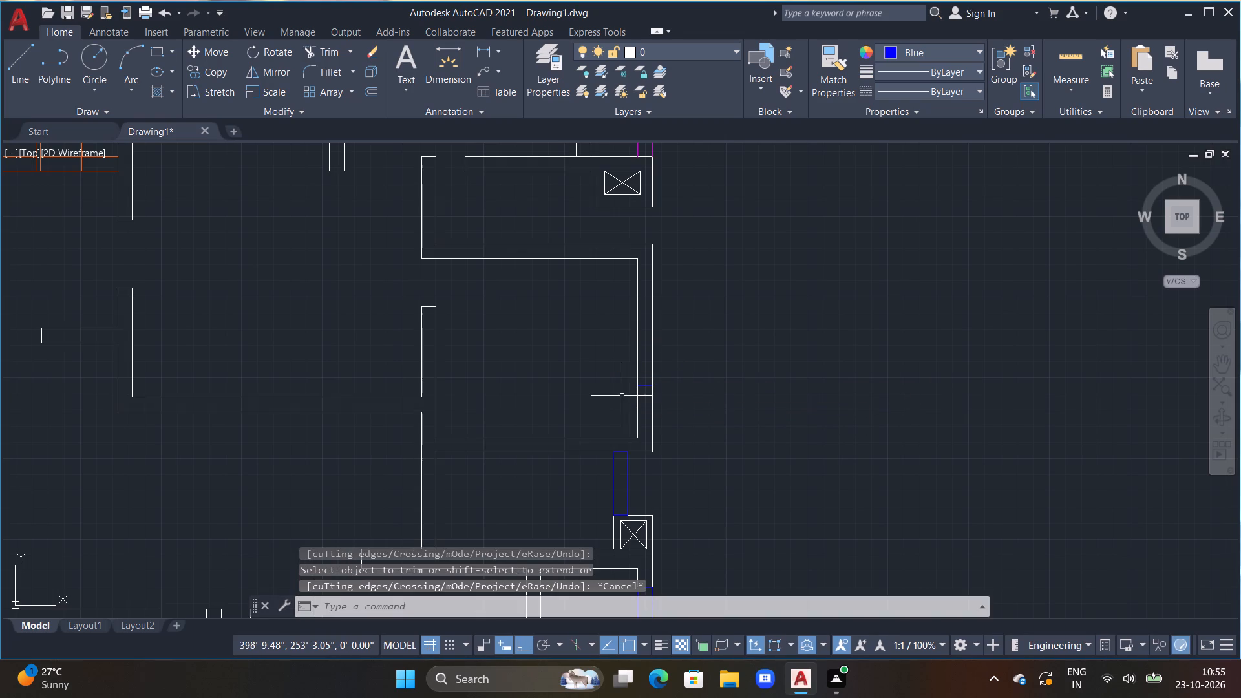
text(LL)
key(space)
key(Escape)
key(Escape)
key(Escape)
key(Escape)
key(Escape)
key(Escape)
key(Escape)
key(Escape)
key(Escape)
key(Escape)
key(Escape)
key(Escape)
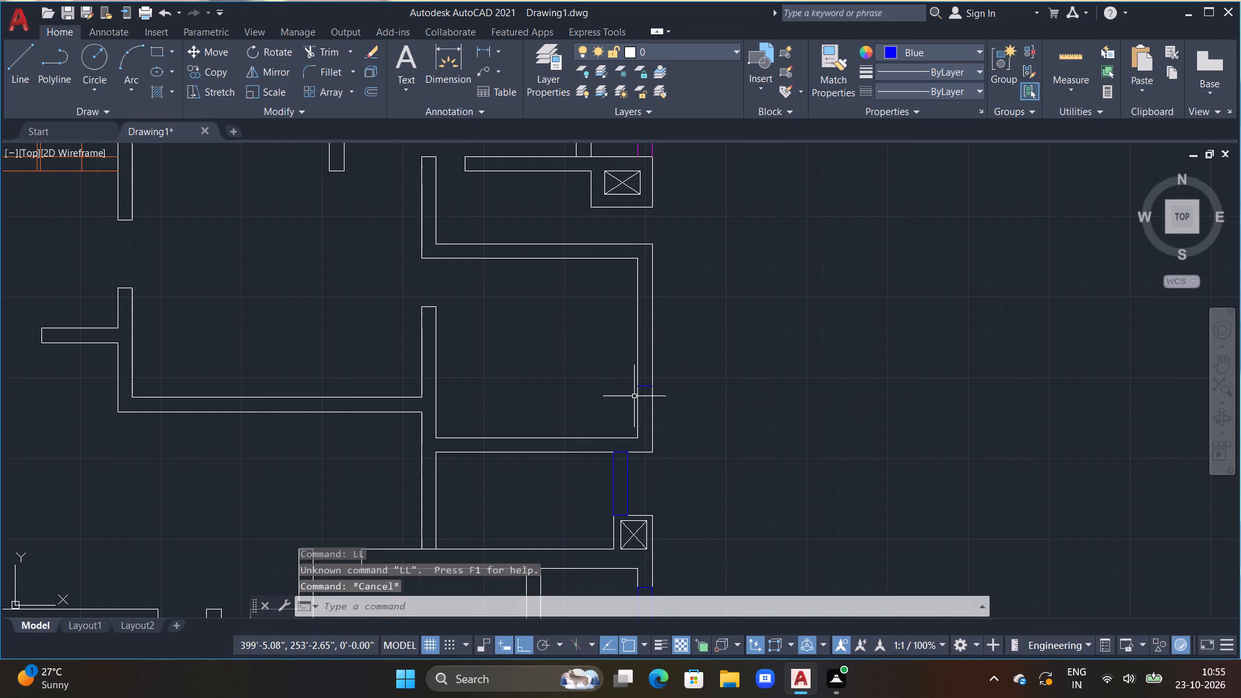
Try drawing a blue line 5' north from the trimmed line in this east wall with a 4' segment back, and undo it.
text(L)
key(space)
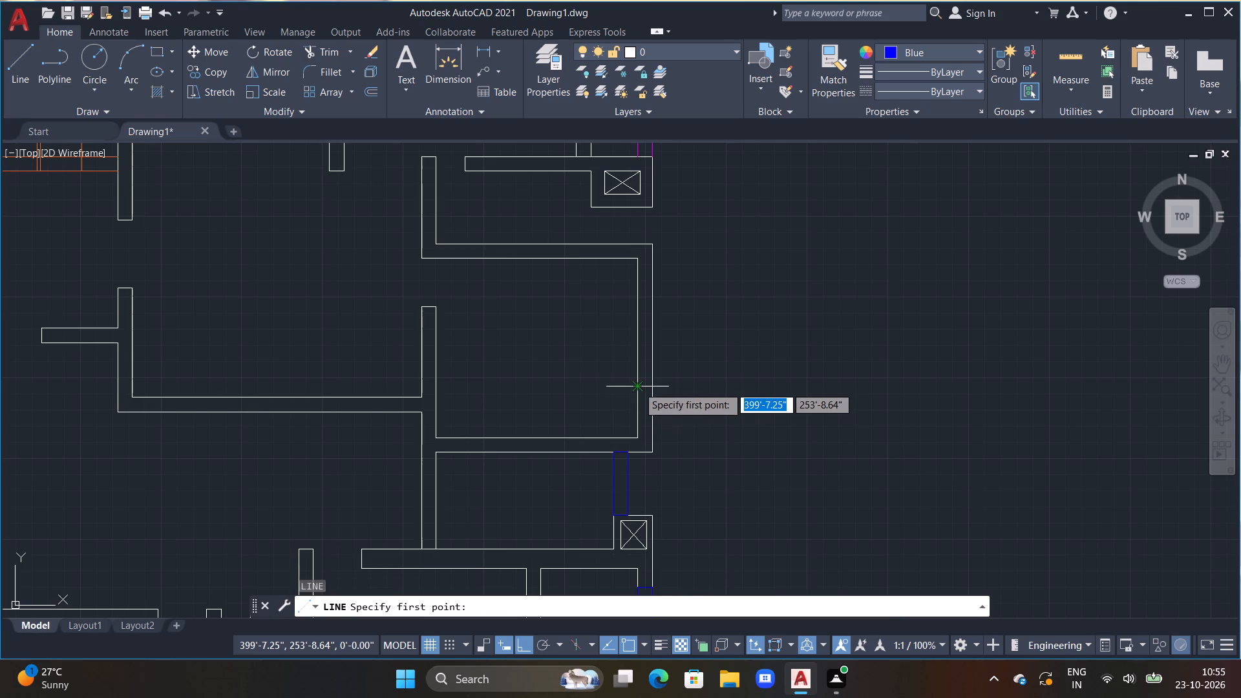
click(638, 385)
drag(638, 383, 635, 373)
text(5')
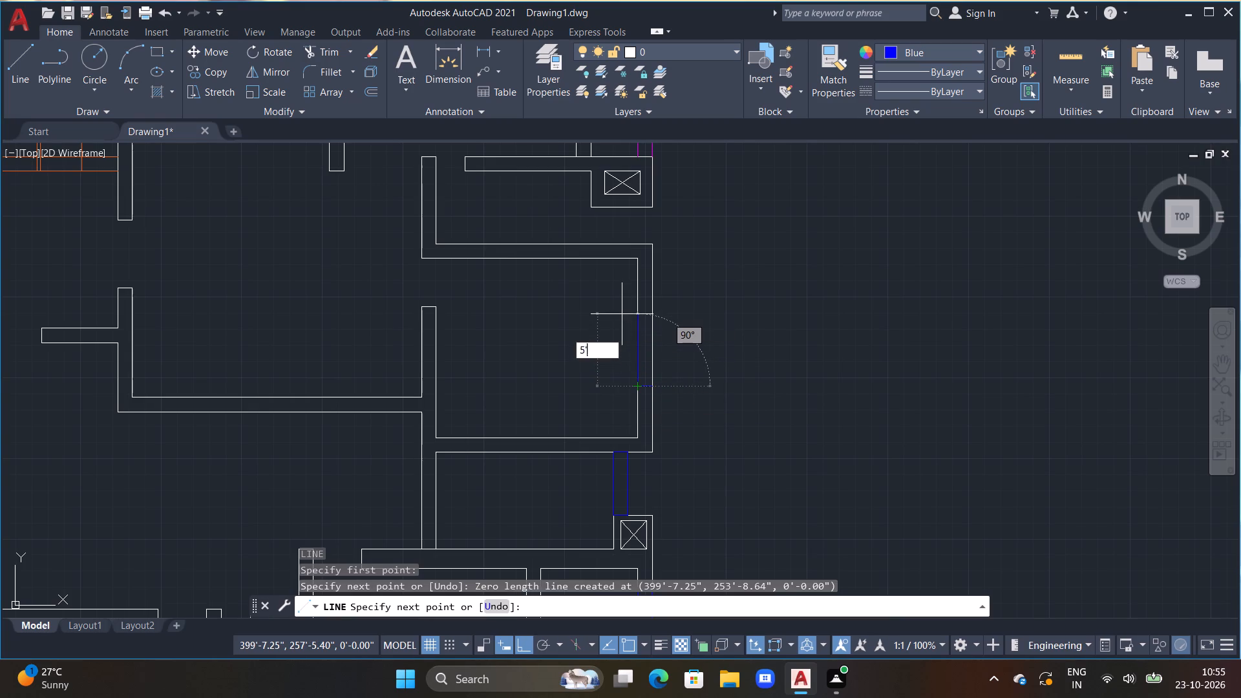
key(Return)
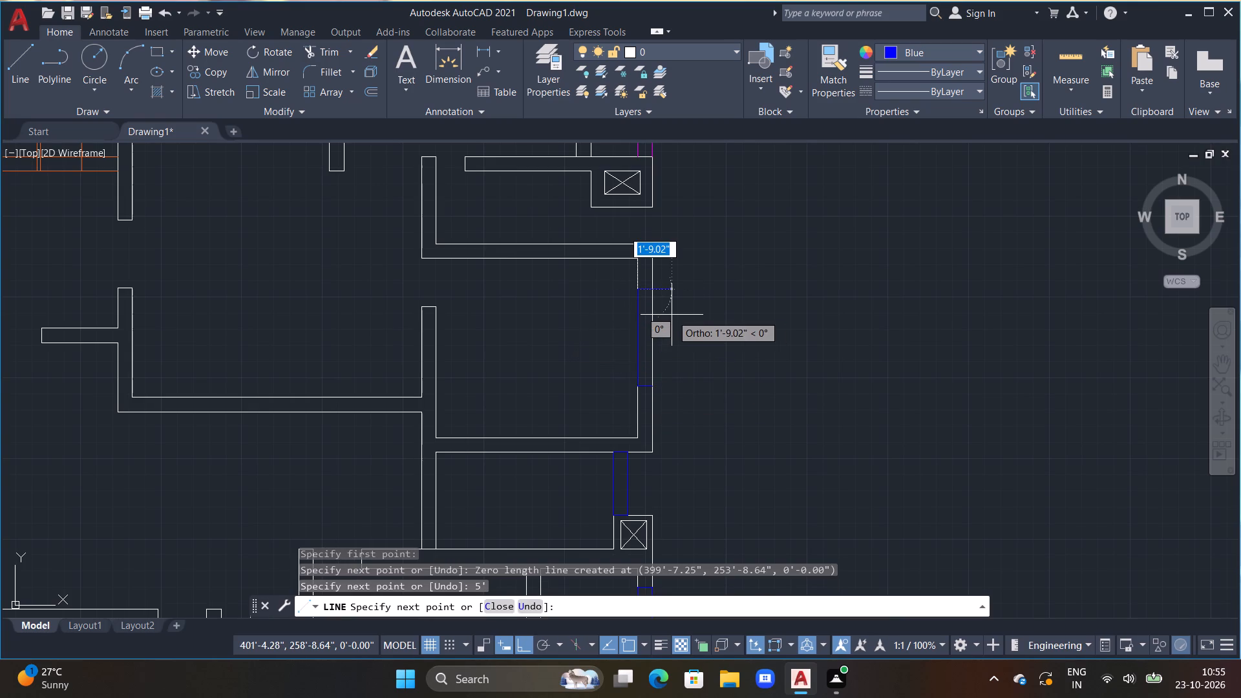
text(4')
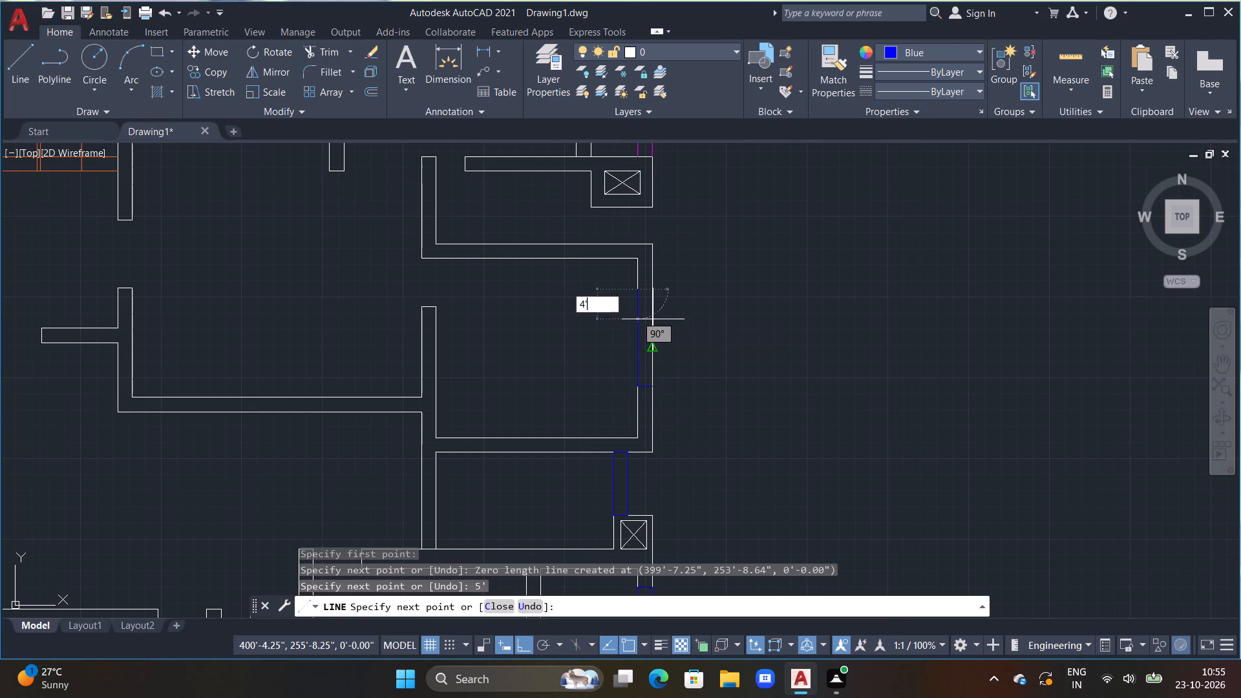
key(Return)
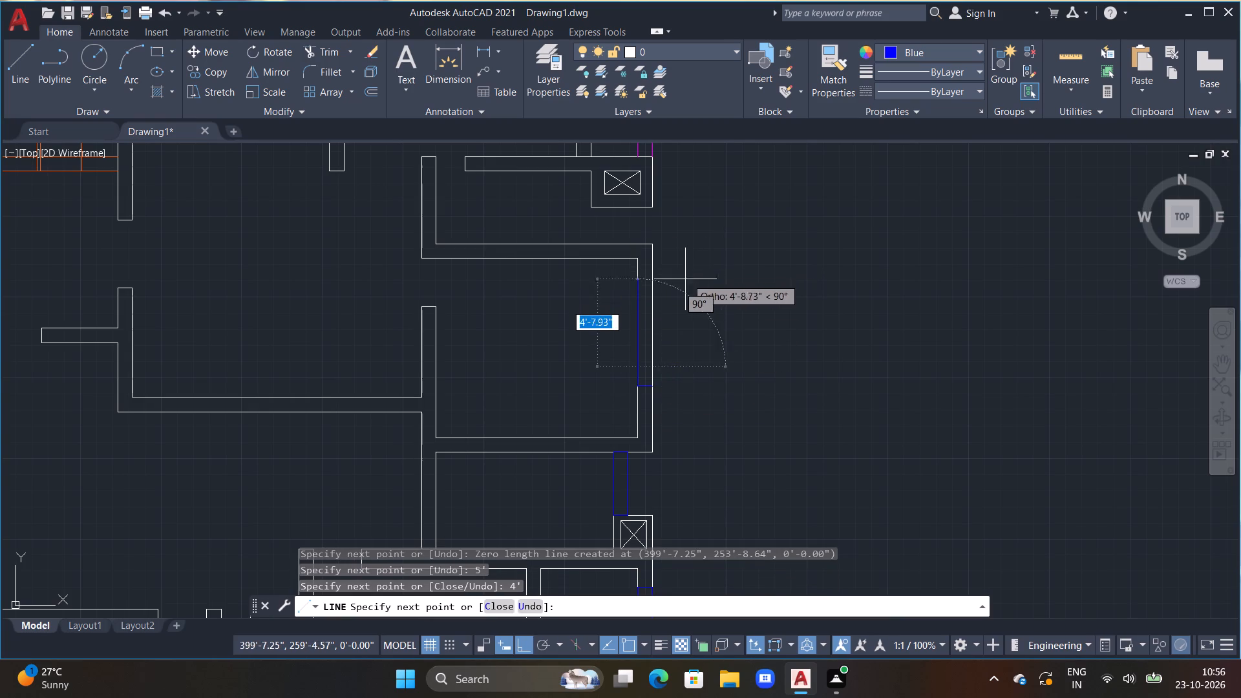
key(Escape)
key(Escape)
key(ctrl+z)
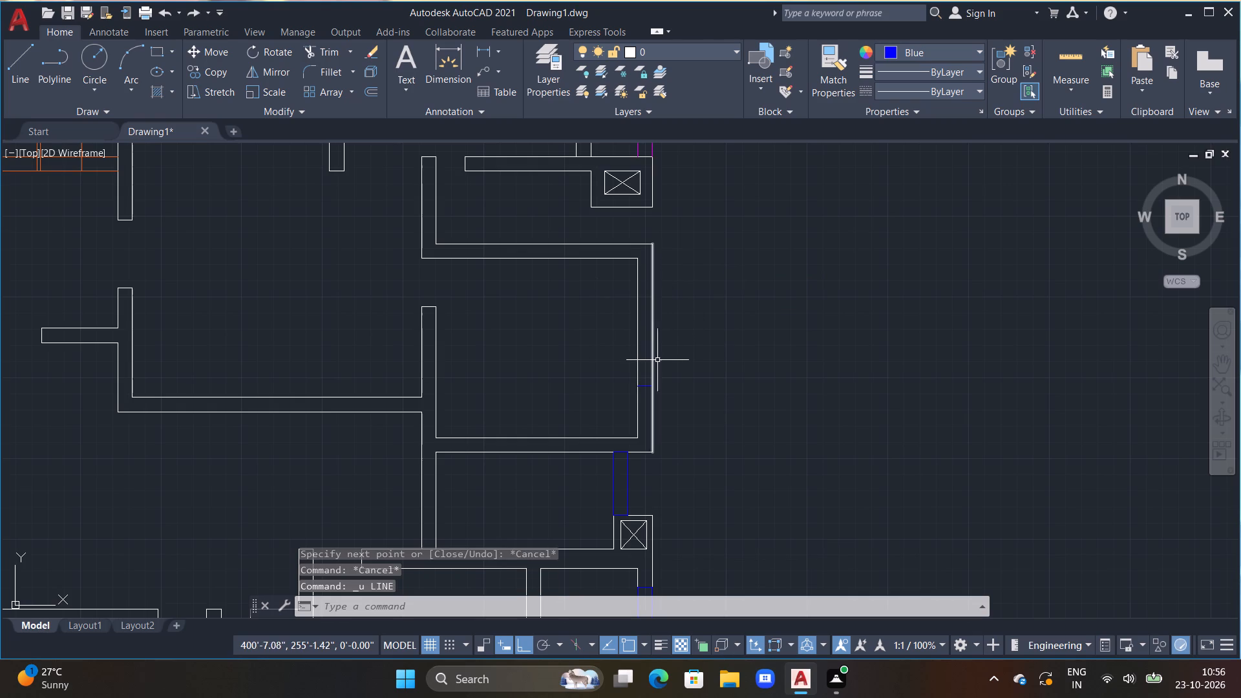
Complete a blue window rectangle in this east wall, running 4' north from the trimmed line and 9" across the wall.
text(L)
key(space)
scroll(633, 381, up, 2)
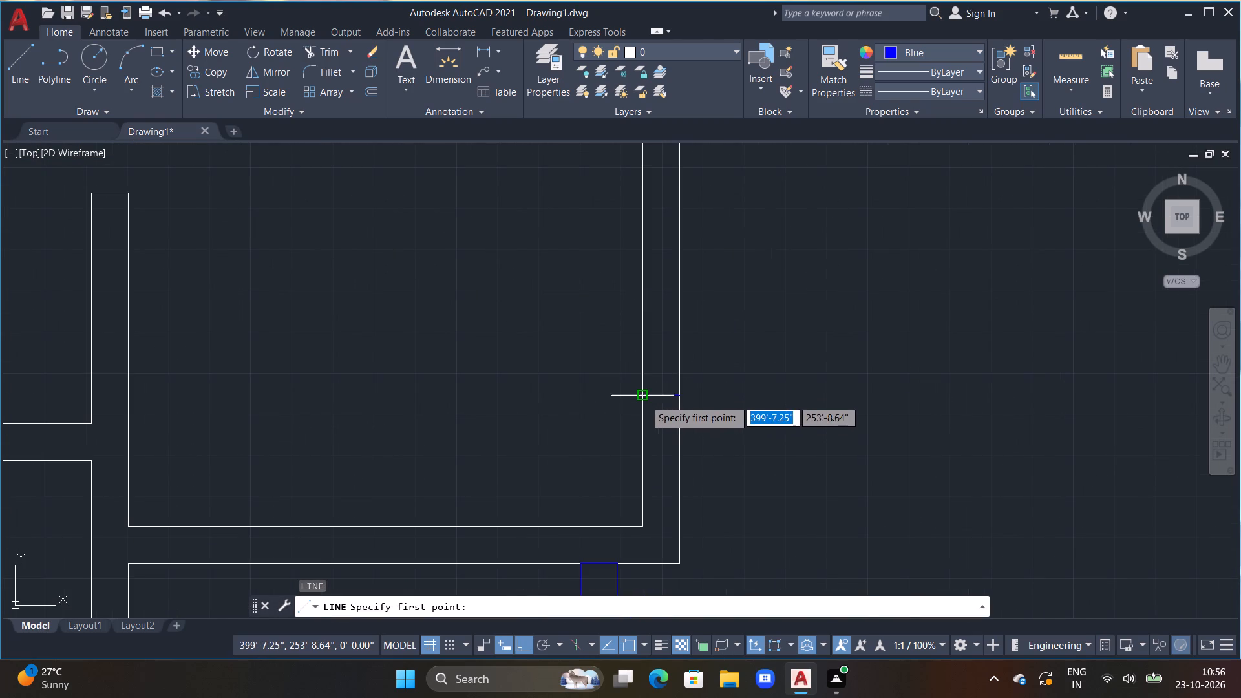
drag(642, 394, 638, 375)
text(4')
key(Return)
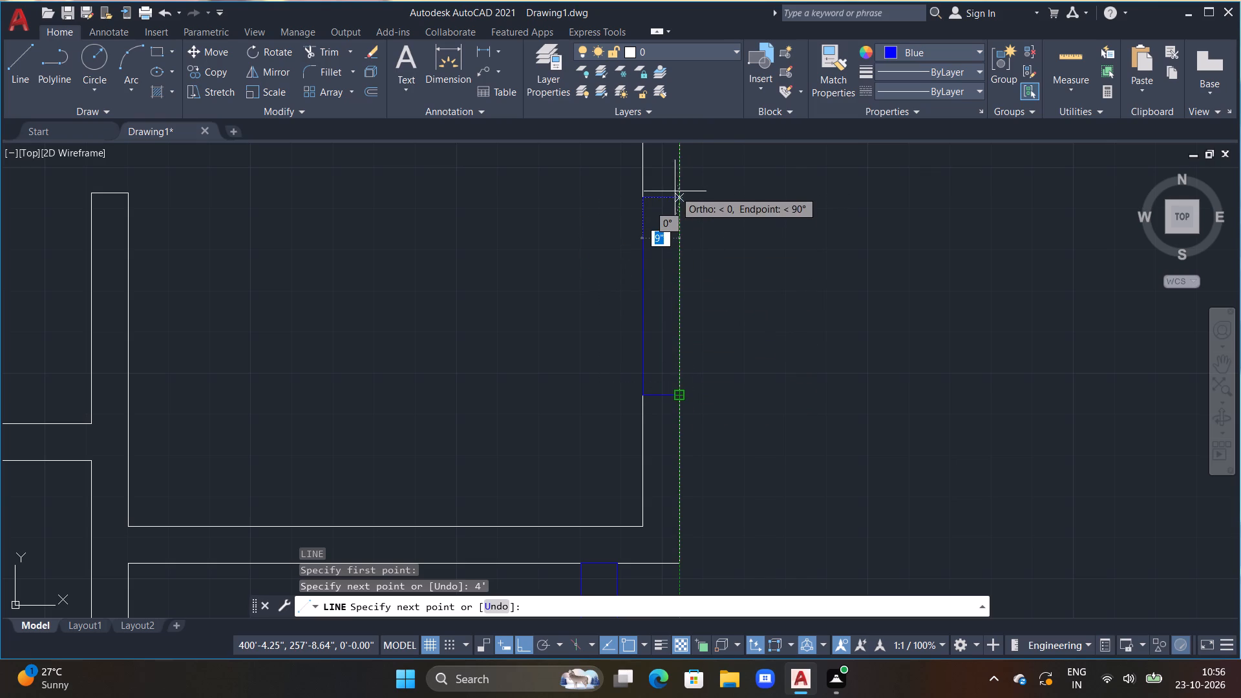
click(679, 198)
click(681, 395)
key(Escape)
scroll(690, 380, down, 3)
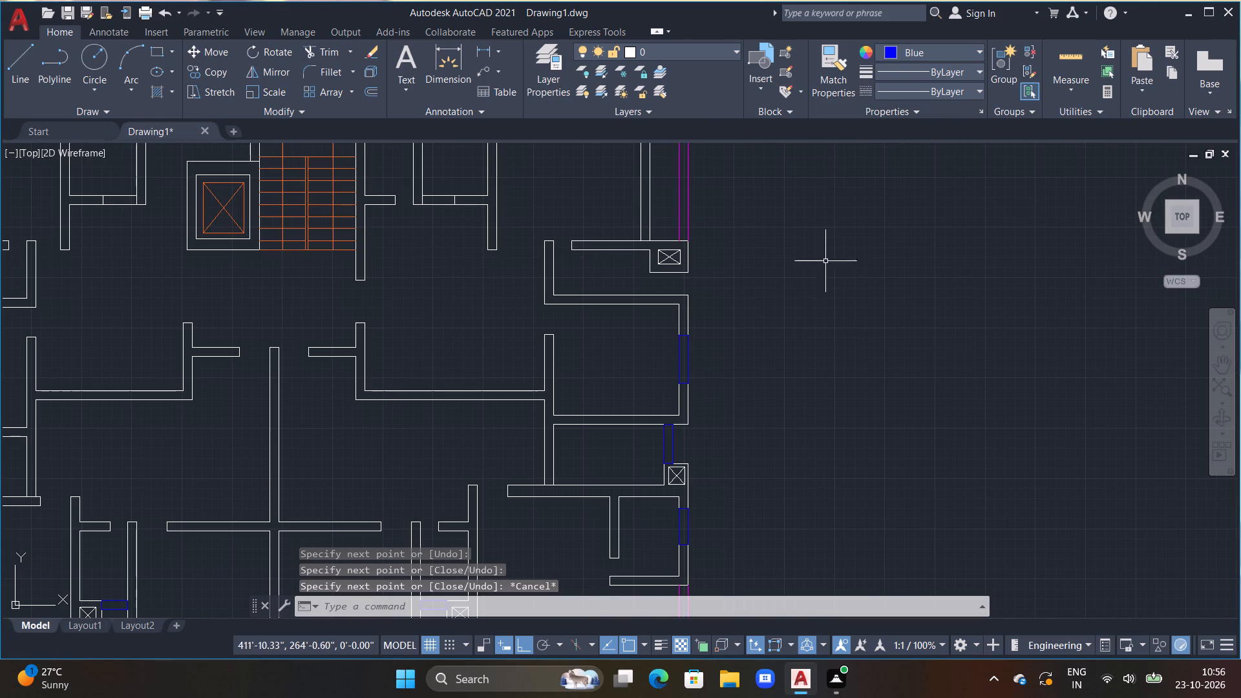
Draw a blue window rectangle across the gap south of the northern crossed shaft, about 1'-11" long and 9" deep.
middle_drag(784, 235, 789, 280)
scroll(678, 330, up, 3)
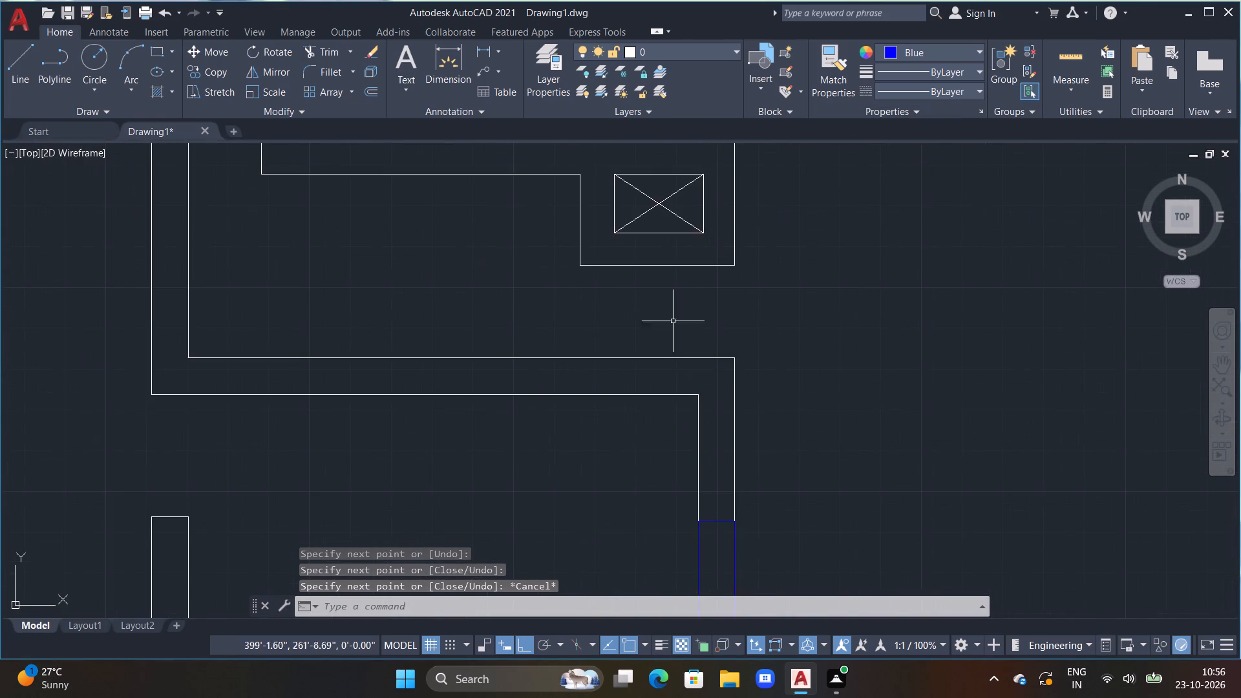
scroll(617, 283, up, 1)
middle_drag(617, 283, 831, 388)
text(L)
key(space)
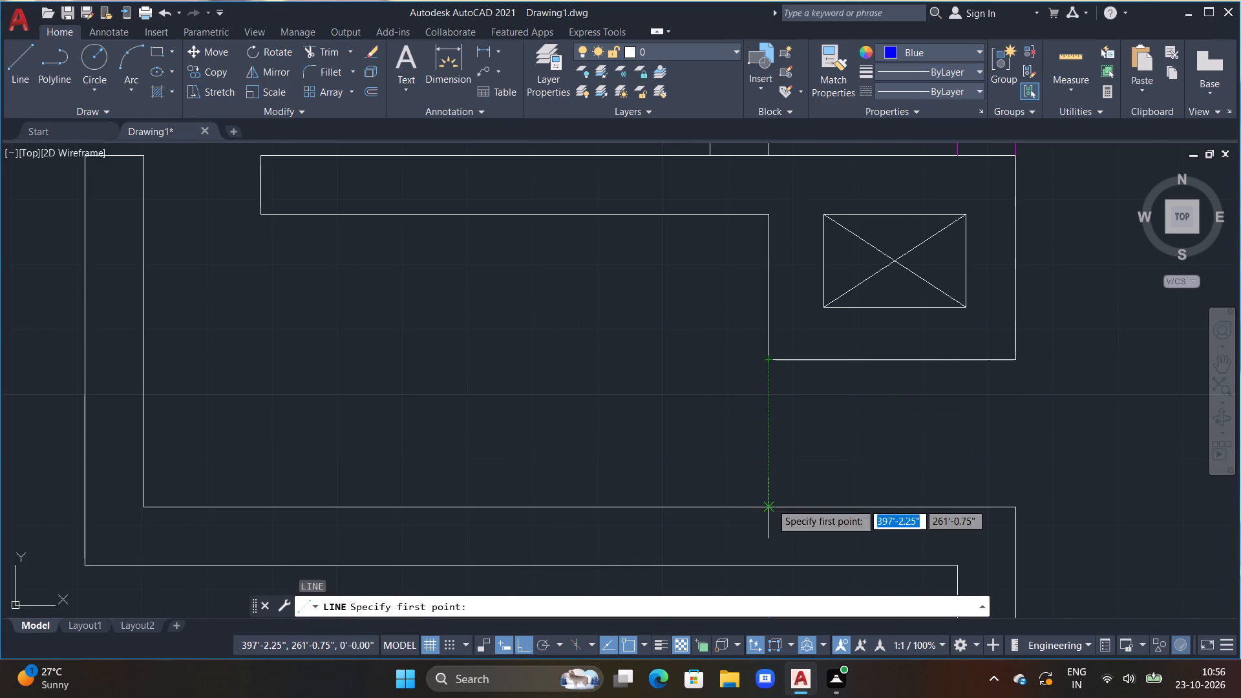
drag(771, 505, 772, 494)
drag(773, 359, 787, 357)
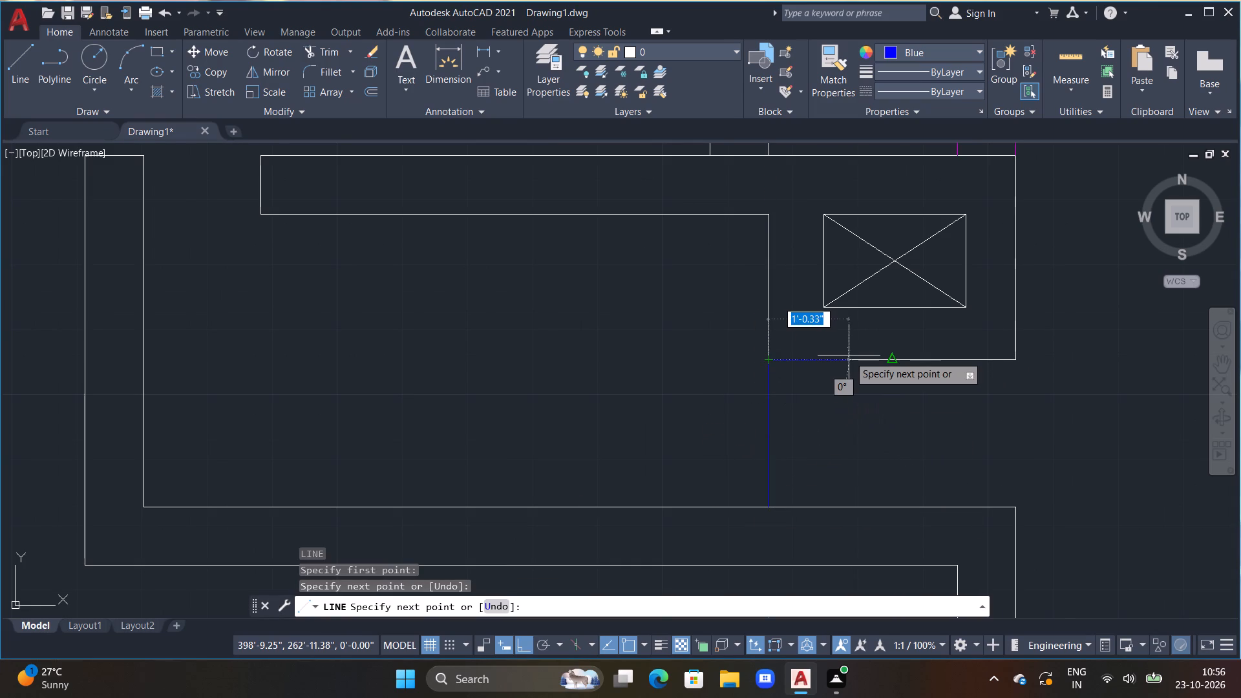
text(9")
key(Return)
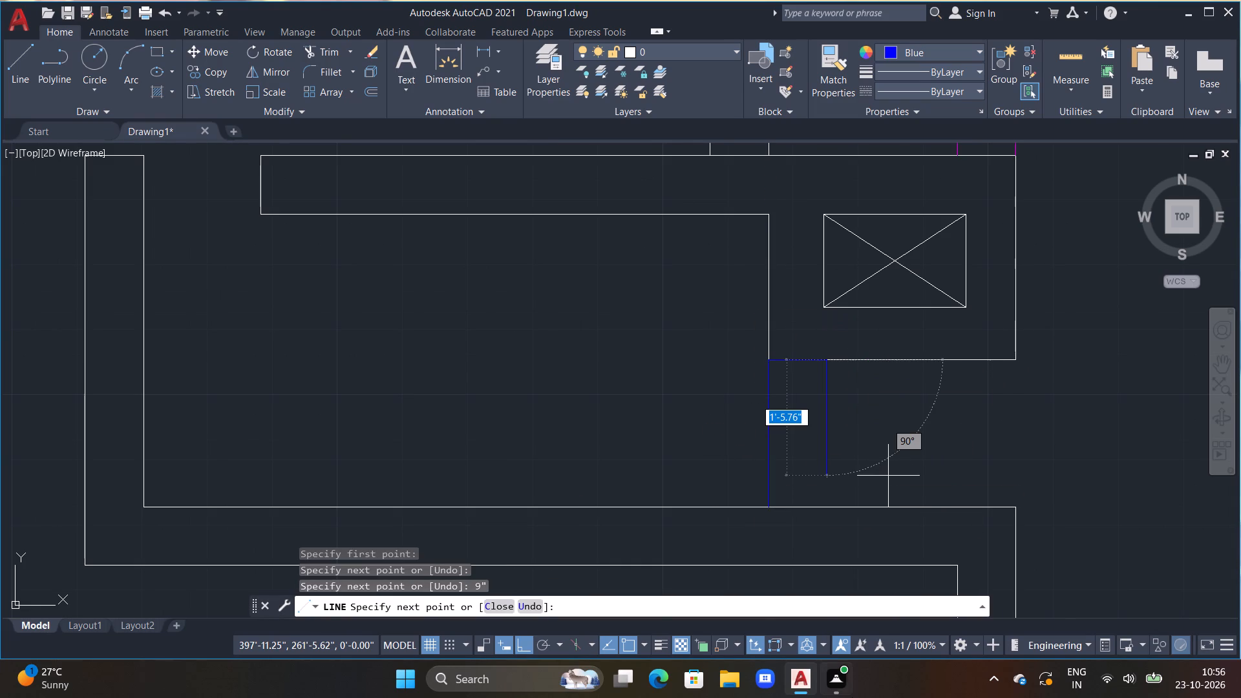
scroll(808, 532, up, 1)
middle_drag(800, 496, 667, 381)
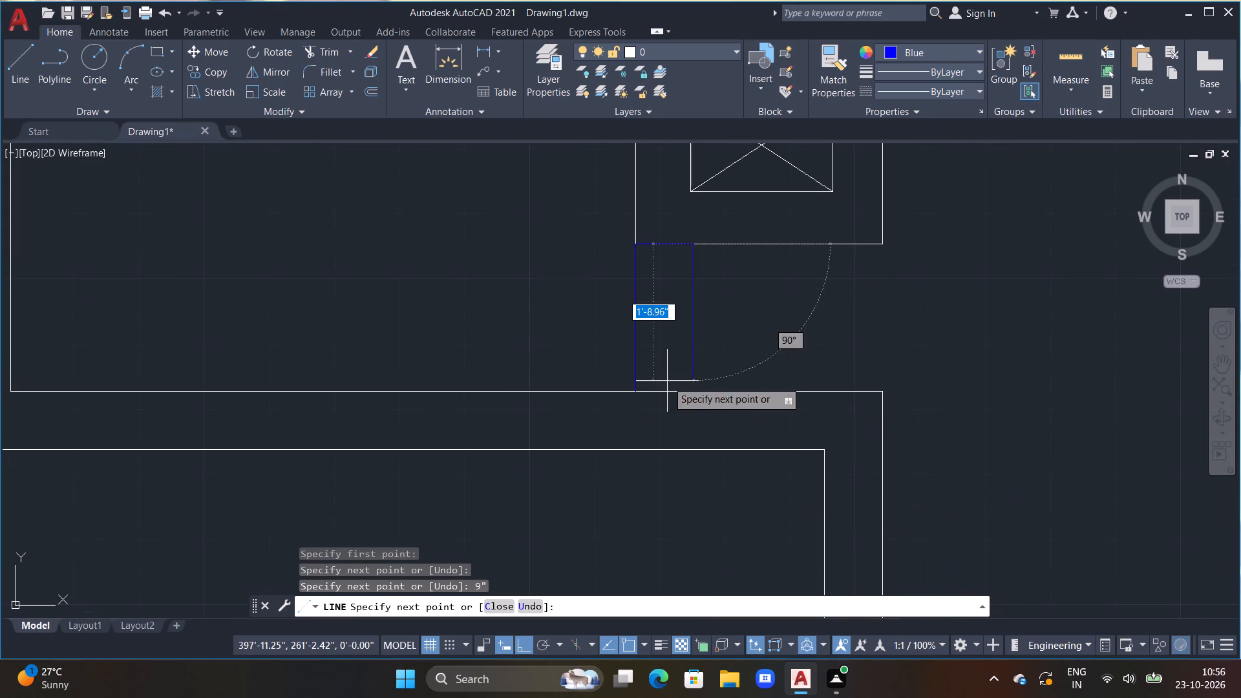
scroll(655, 396, up, 1)
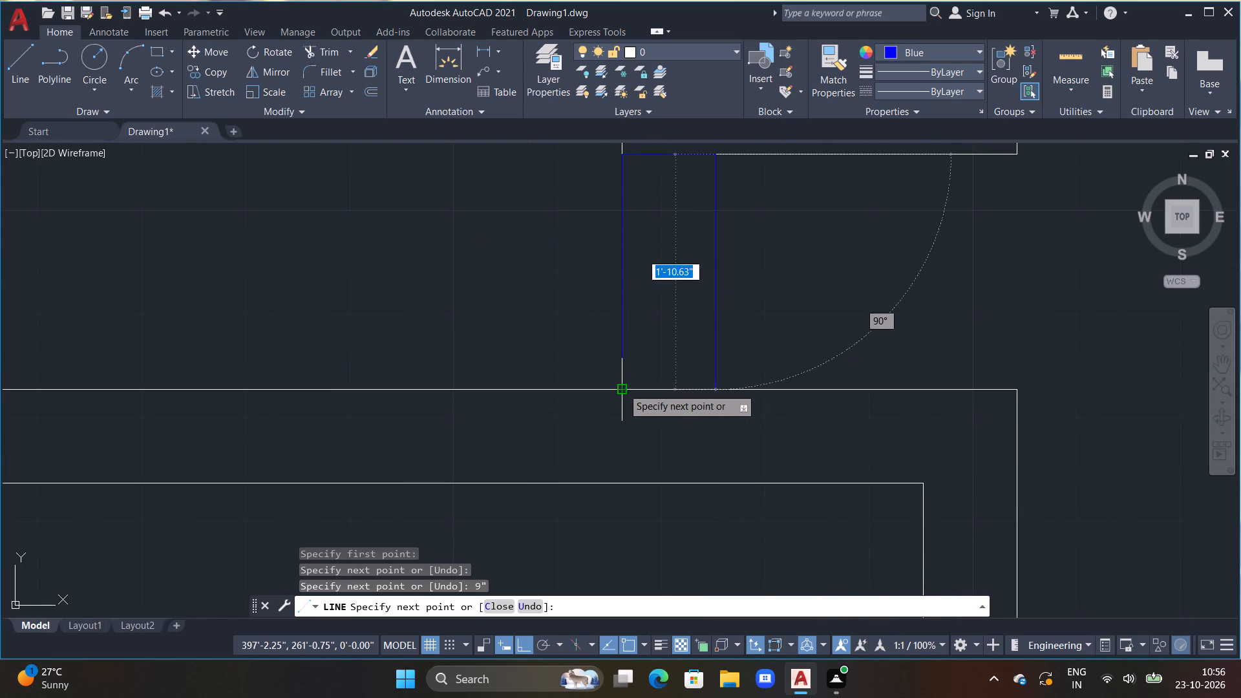
click(715, 389)
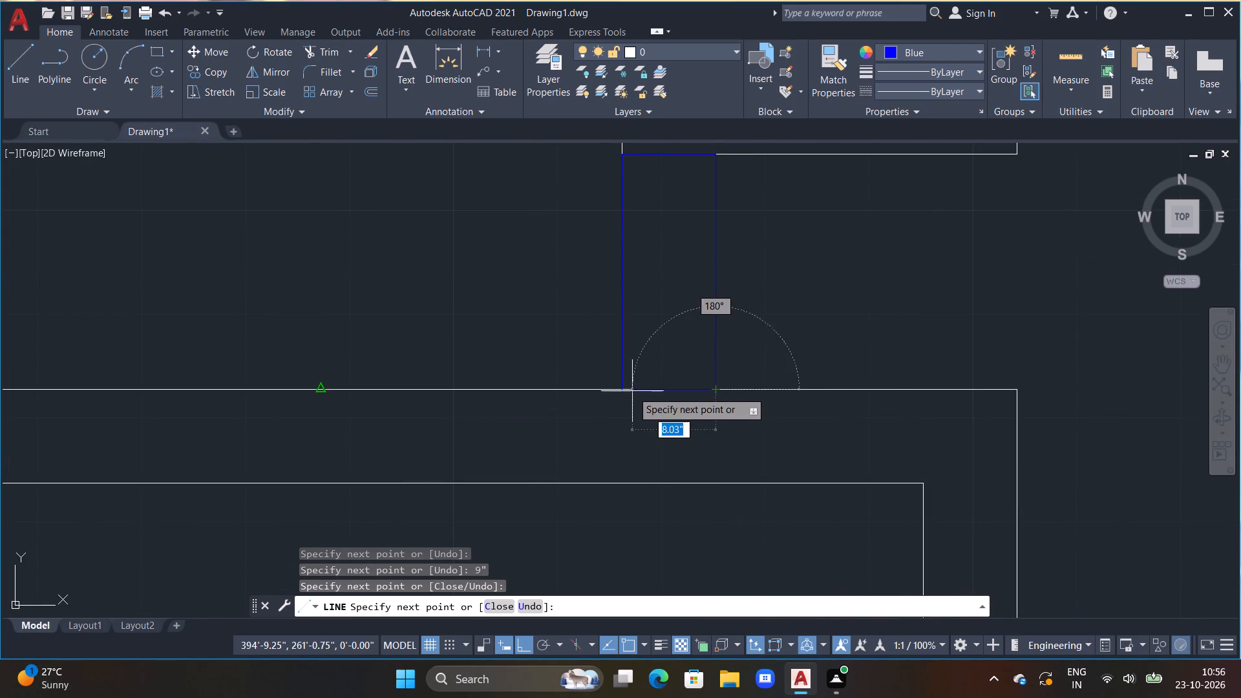
click(619, 388)
key(Escape)
scroll(689, 323, down, 3)
middle_click(702, 293)
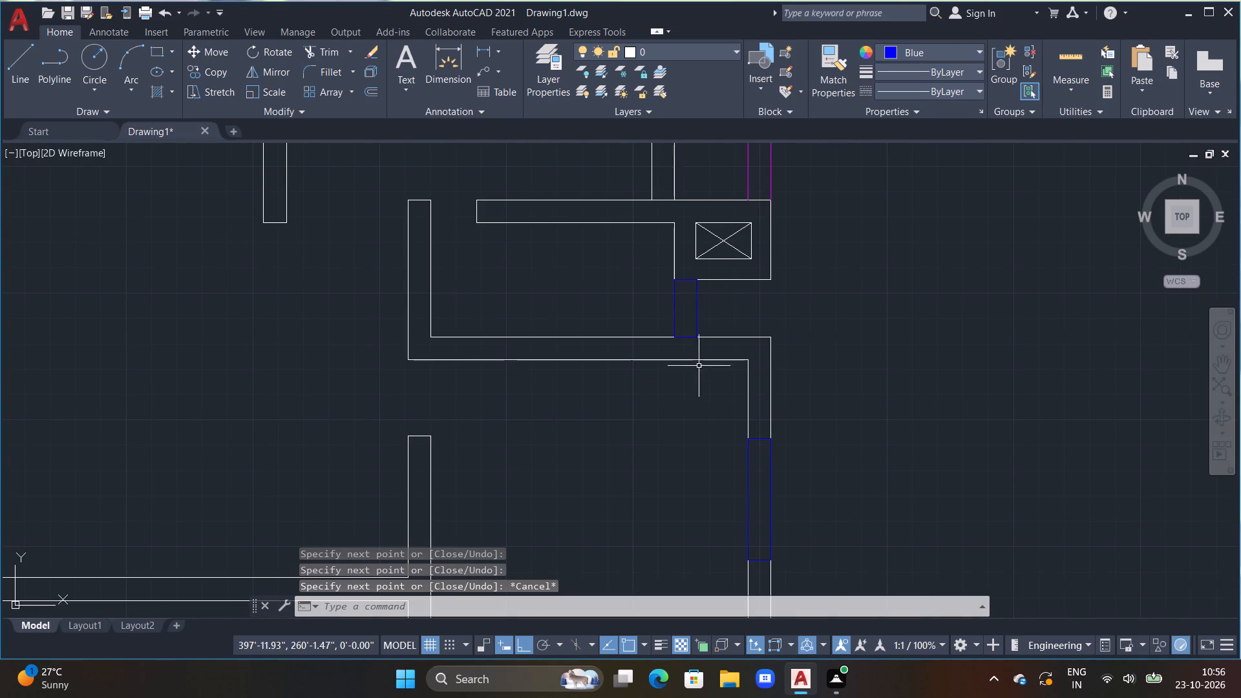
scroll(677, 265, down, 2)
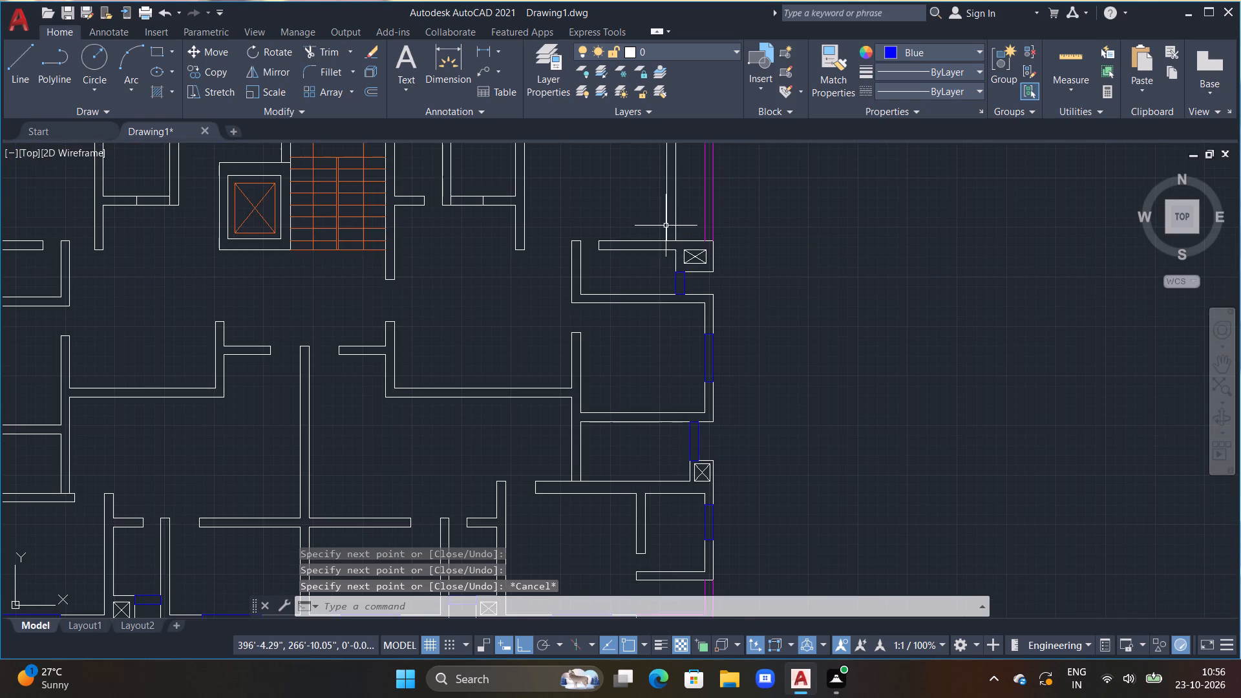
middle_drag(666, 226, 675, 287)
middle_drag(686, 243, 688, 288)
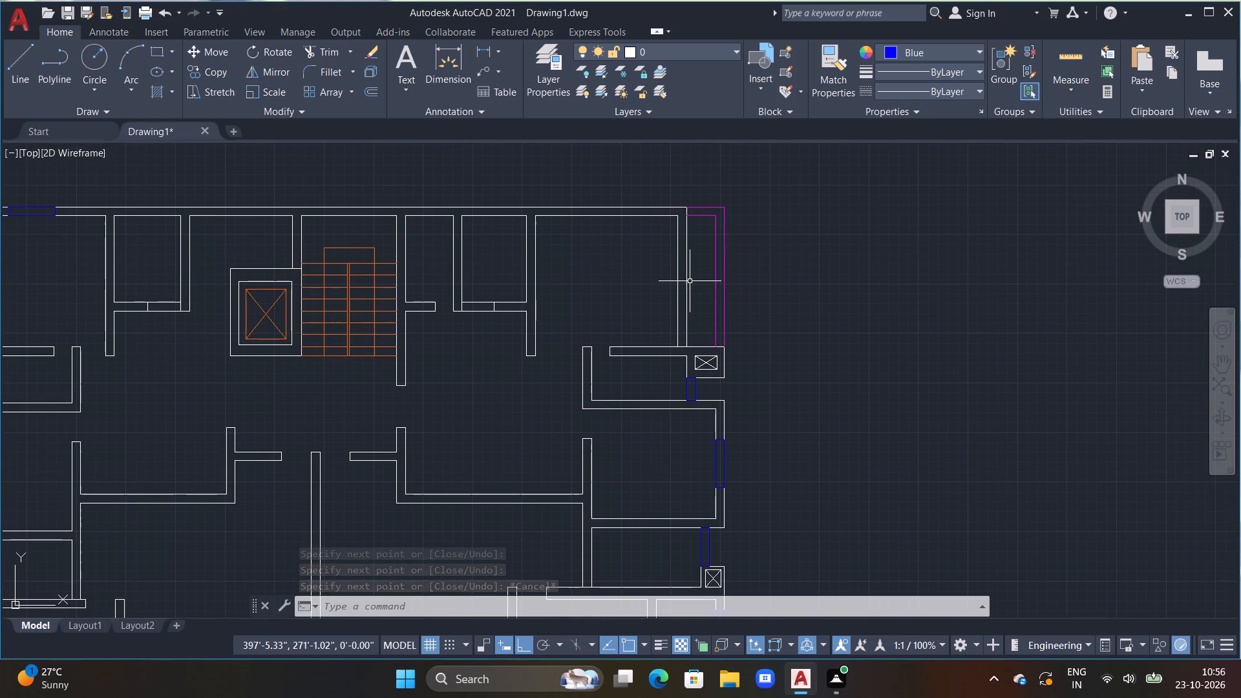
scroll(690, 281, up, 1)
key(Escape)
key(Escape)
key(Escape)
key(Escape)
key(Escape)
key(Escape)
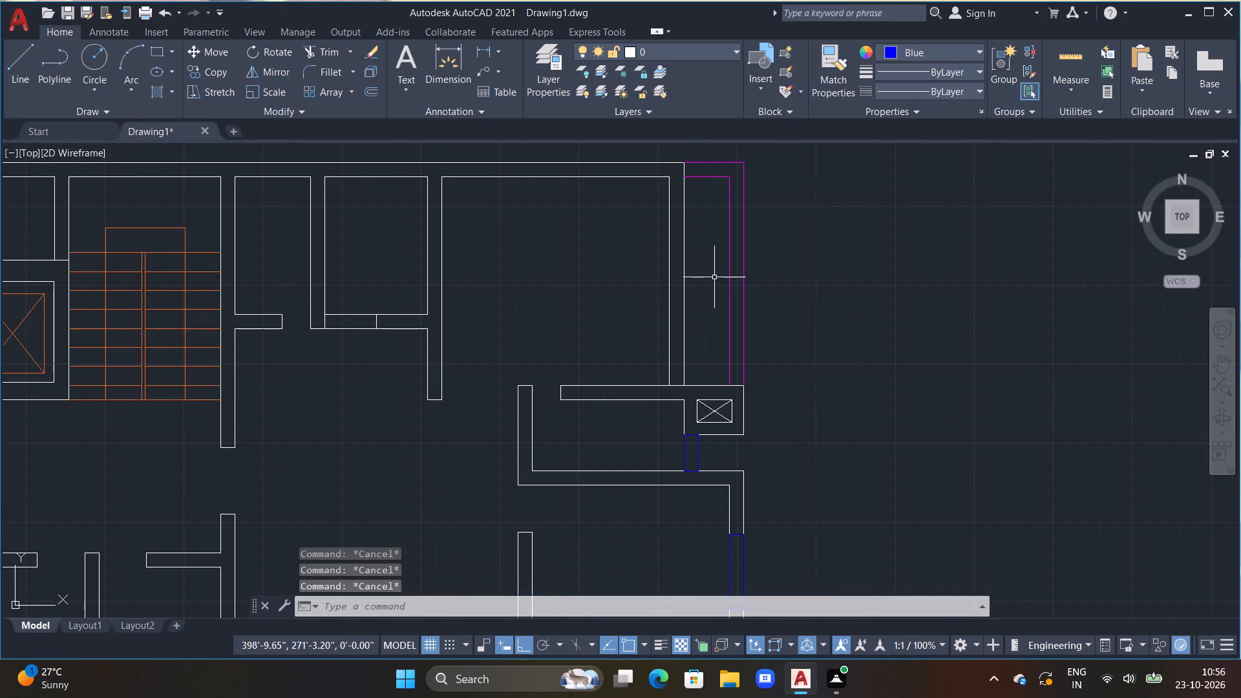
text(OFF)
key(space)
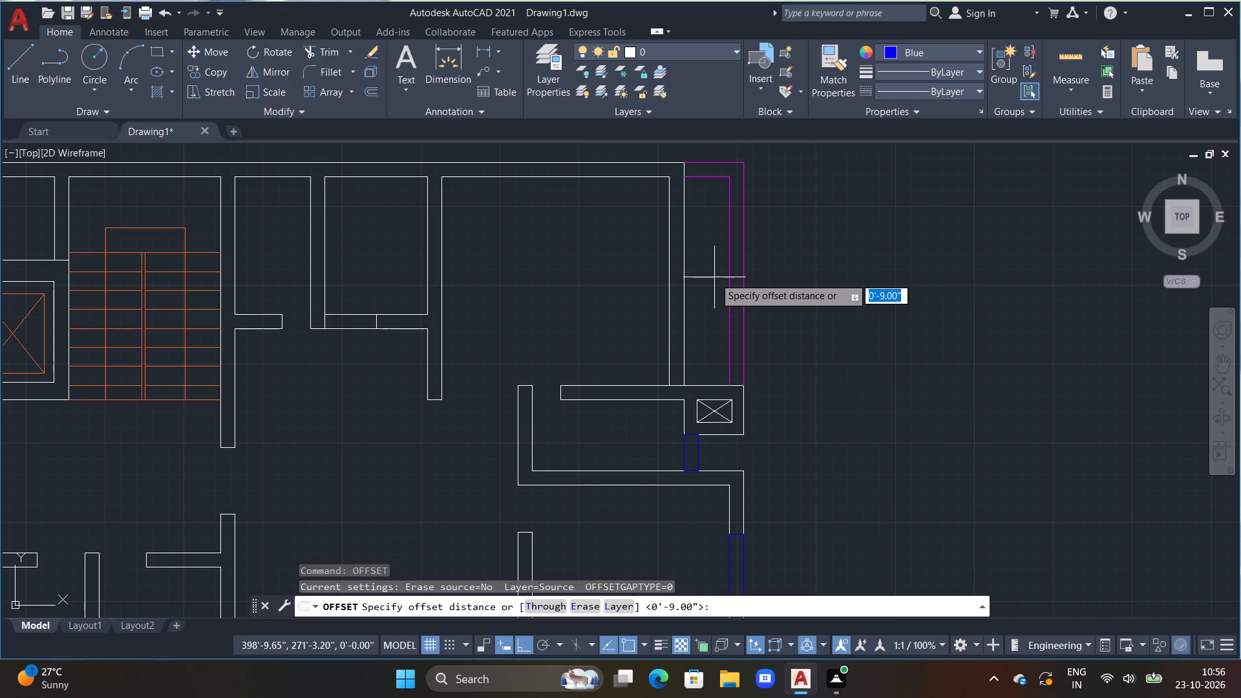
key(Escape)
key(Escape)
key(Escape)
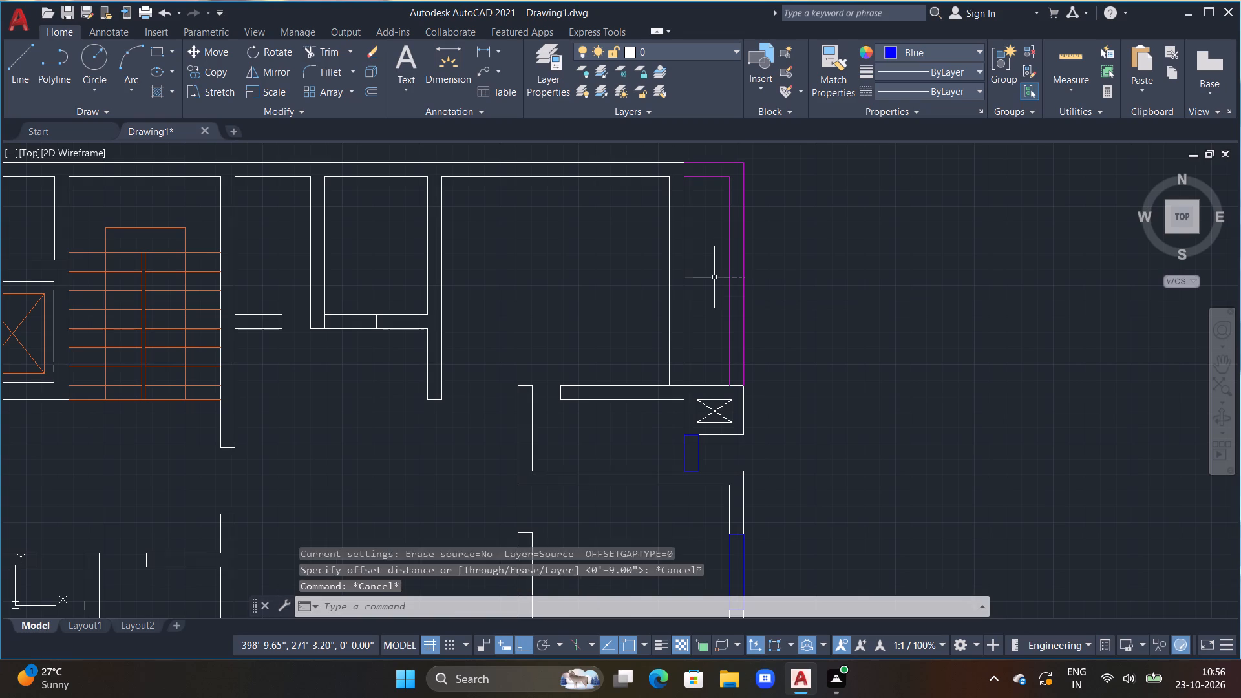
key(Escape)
Draw a short horizontal blue line across the northeast room's east wall, near its north end beside the magenta corner outline.
text(L)
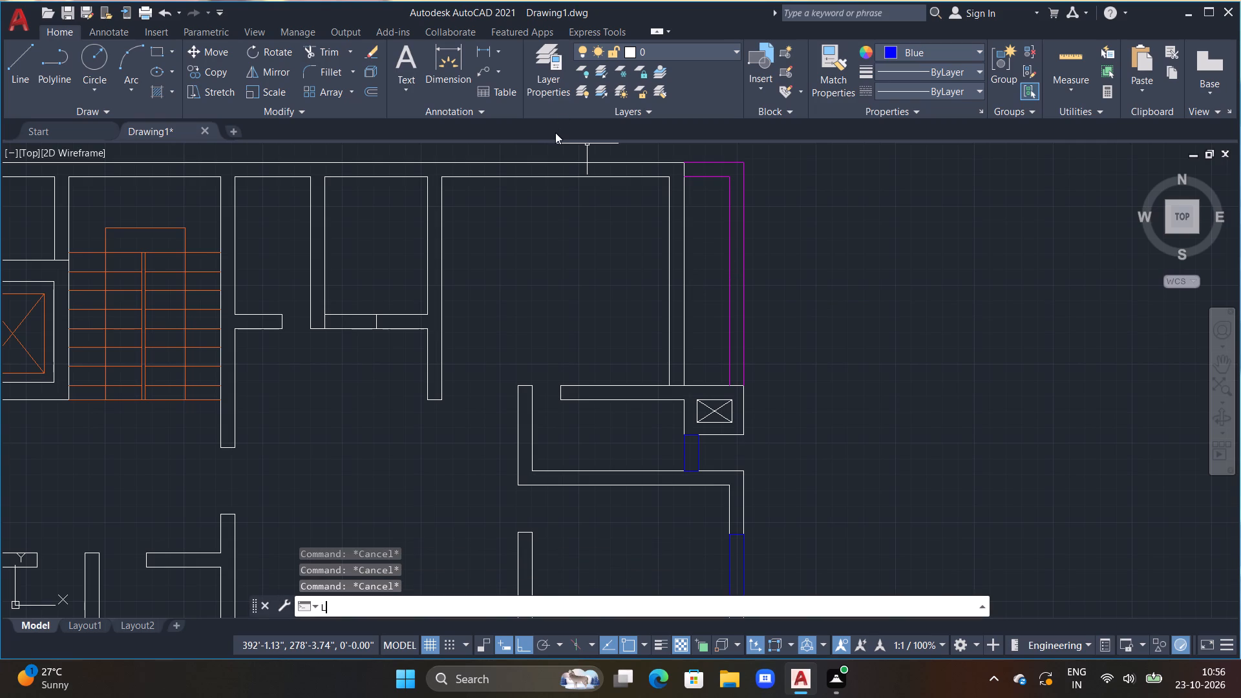
key(space)
drag(659, 226, 672, 226)
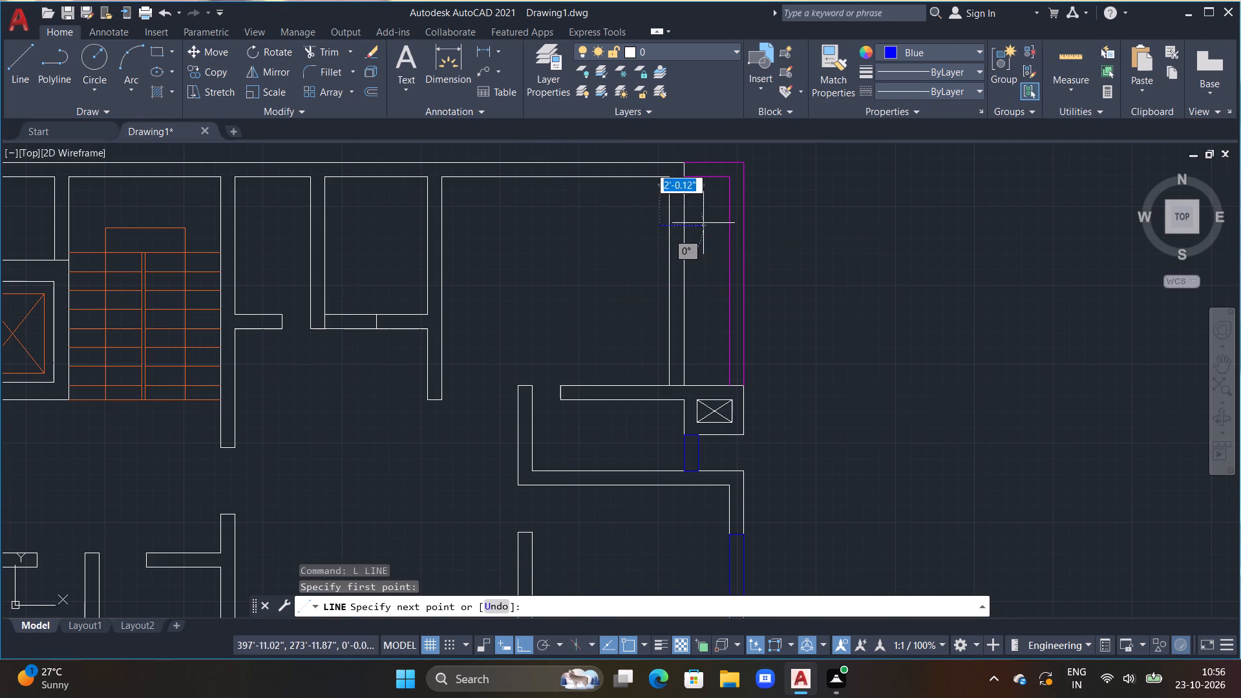
click(711, 222)
key(Escape)
Trim both overhanging ends of this horizontal blue line to the faces of the east wall.
text(TR)
key(space)
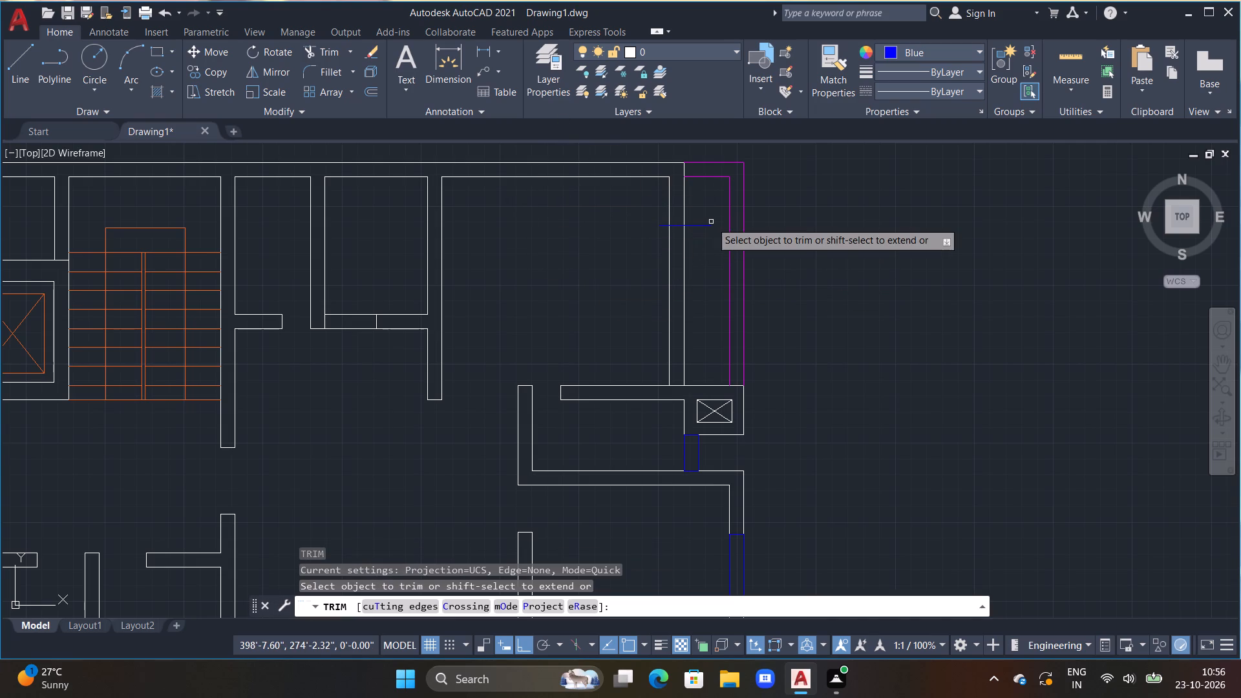
click(701, 224)
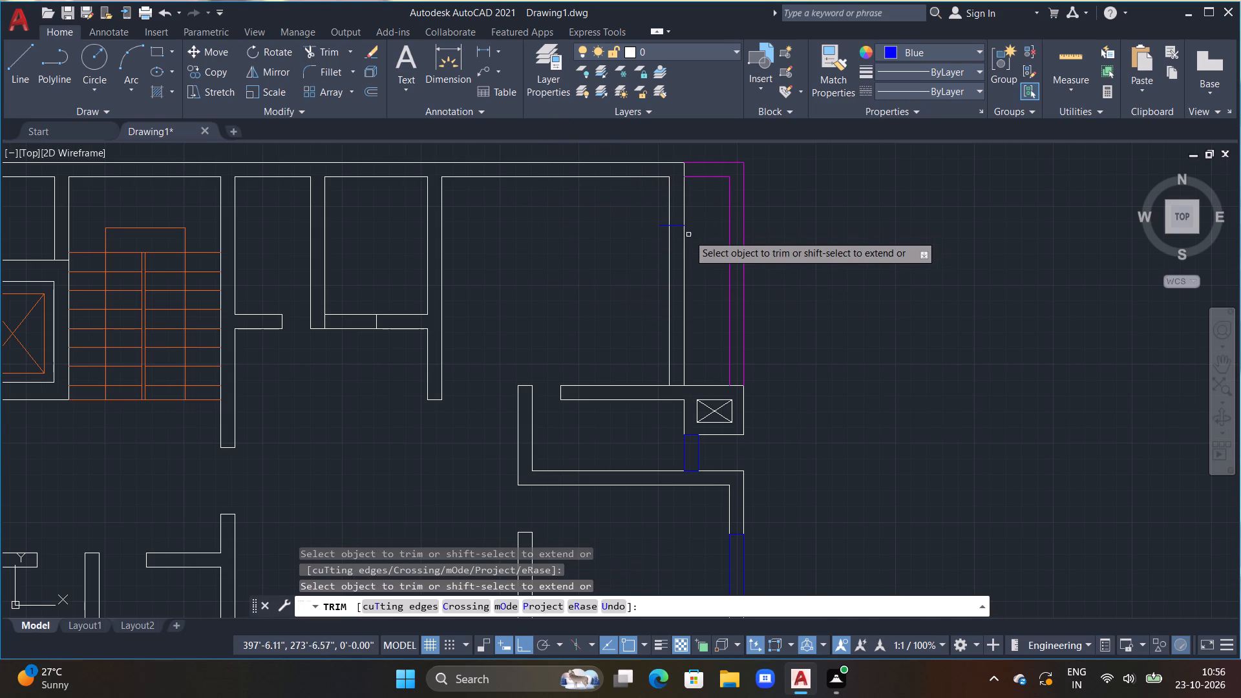
double_click(663, 227)
key(Escape)
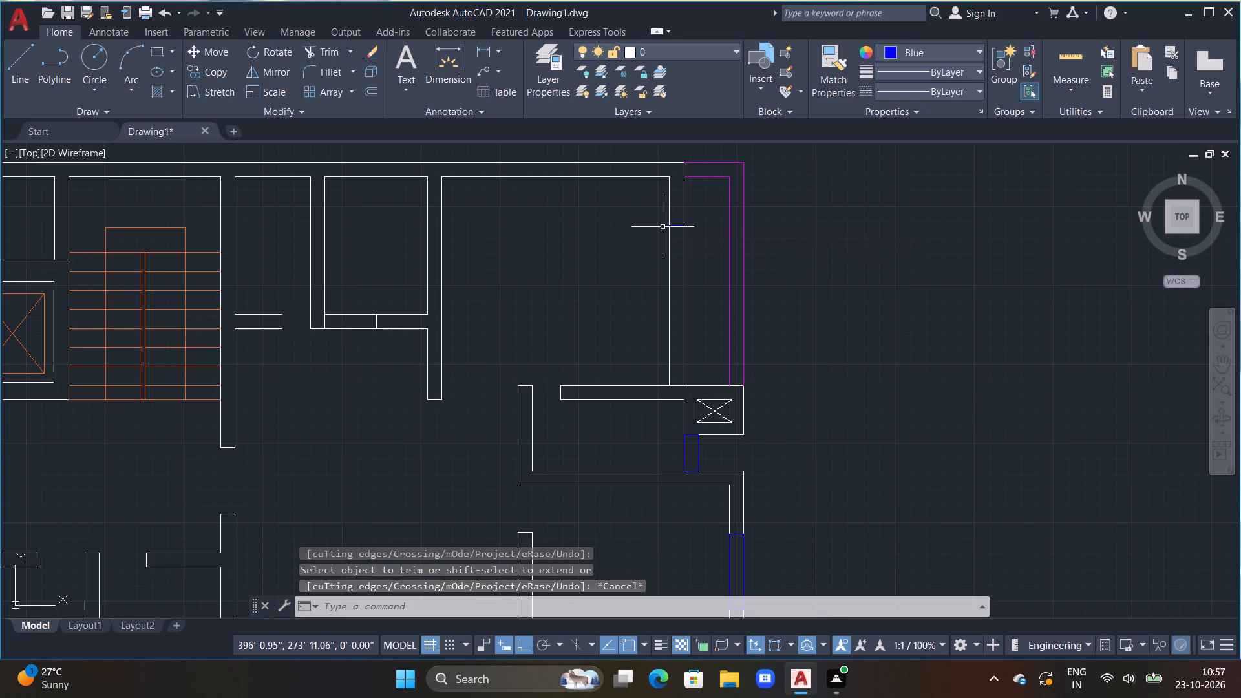
Offset the trimmed blue line 5' south within the northeast room's east wall.
text(OFF)
key(space)
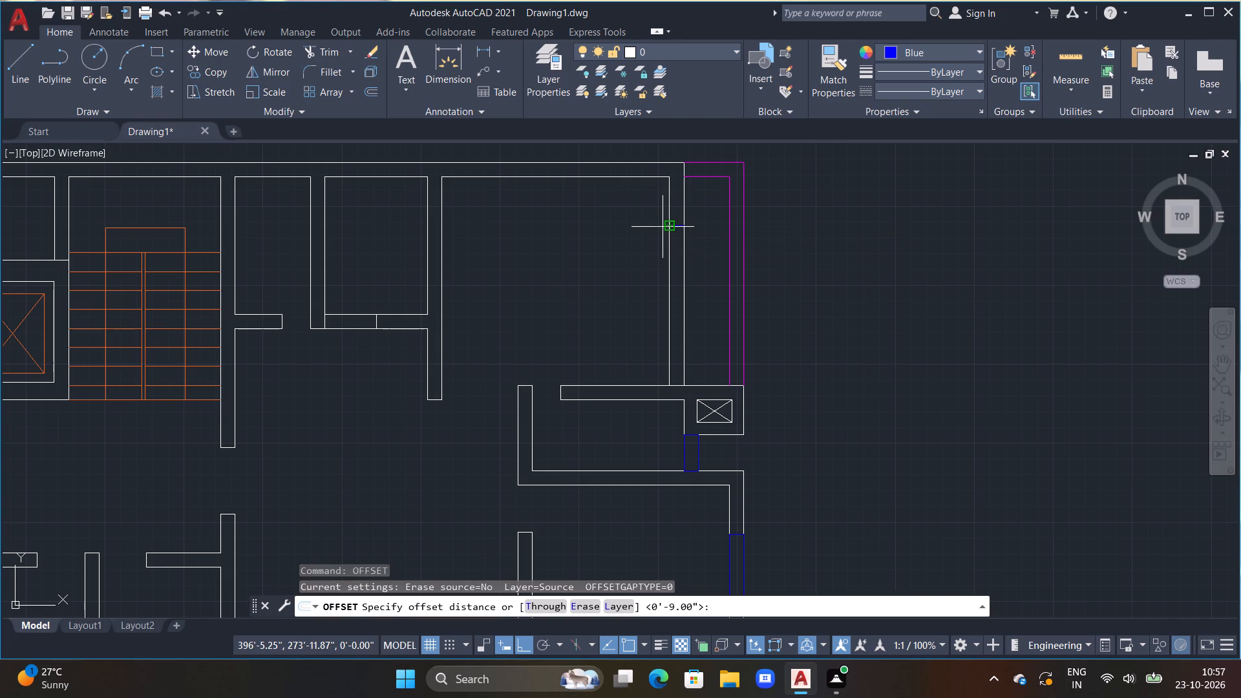
text(5')
key(Return)
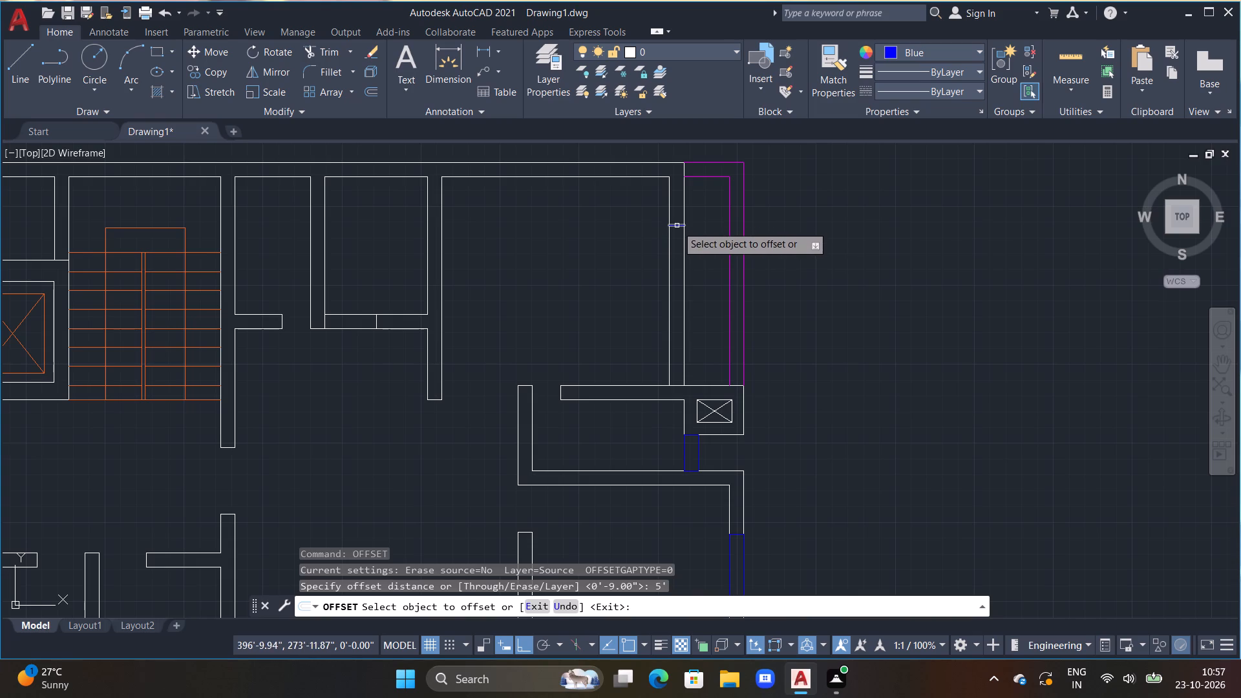
click(677, 226)
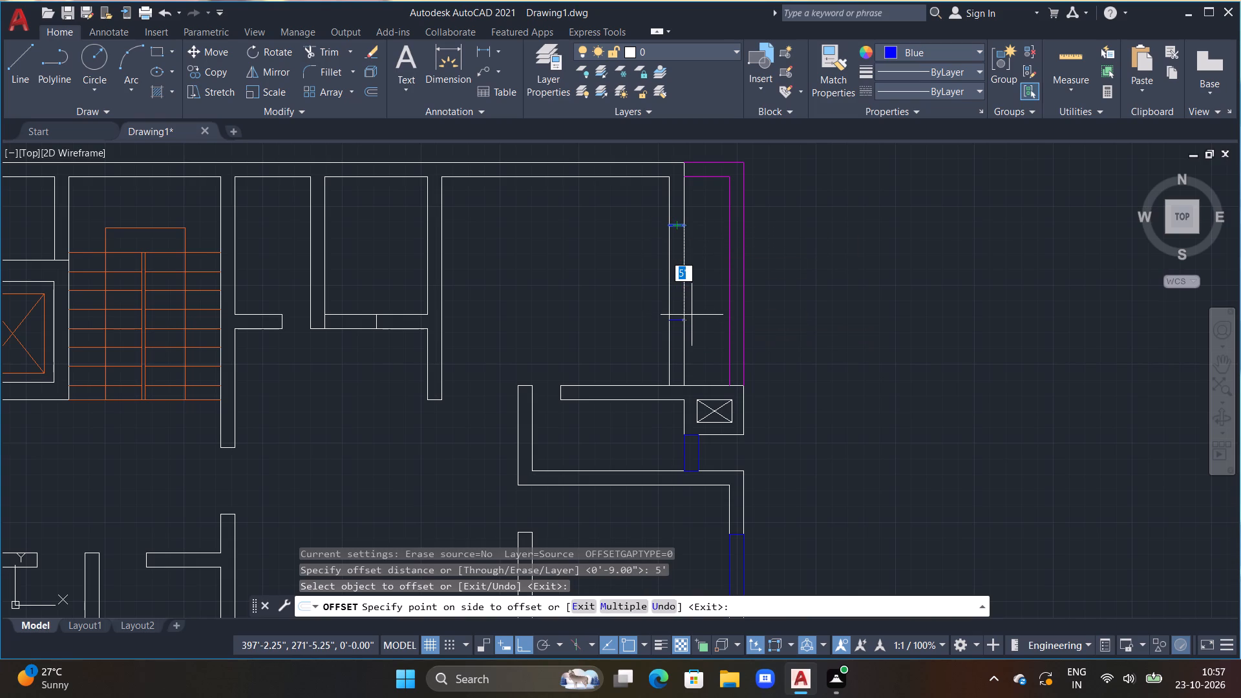
click(692, 315)
key(Escape)
key(Escape)
middle_drag(698, 293, 698, 290)
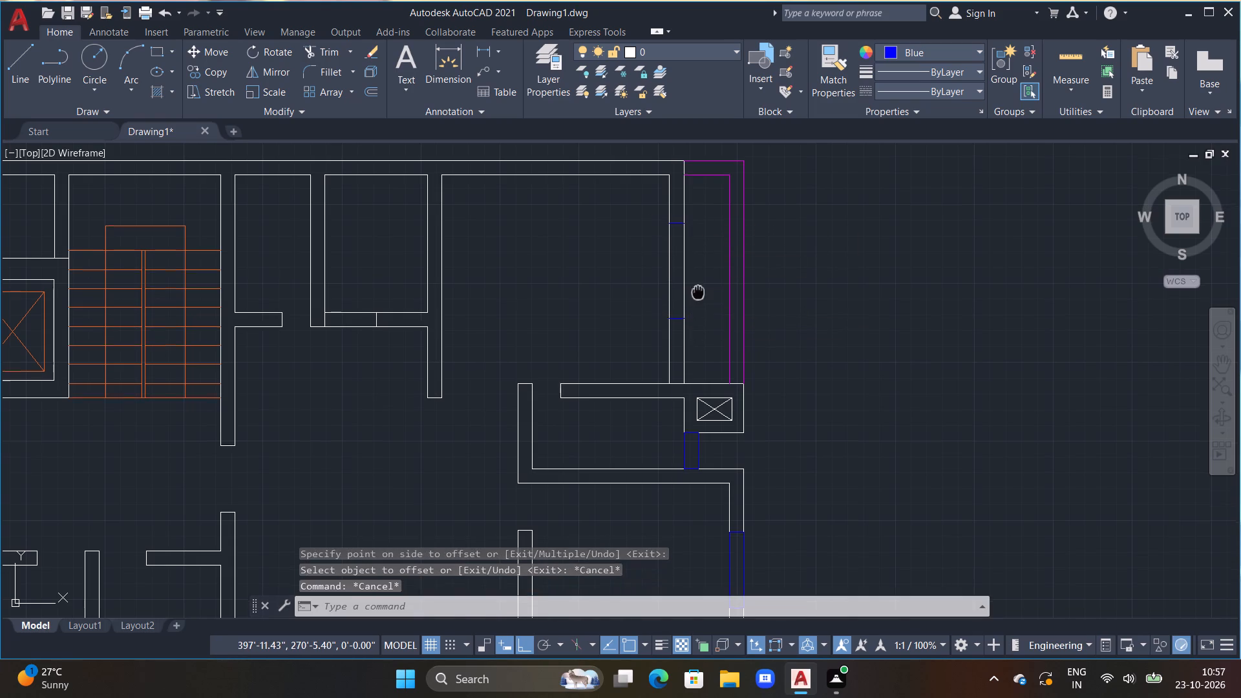
middle_drag(698, 290, 696, 255)
key(Escape)
key(Escape)
key(Escape)
key(Escape)
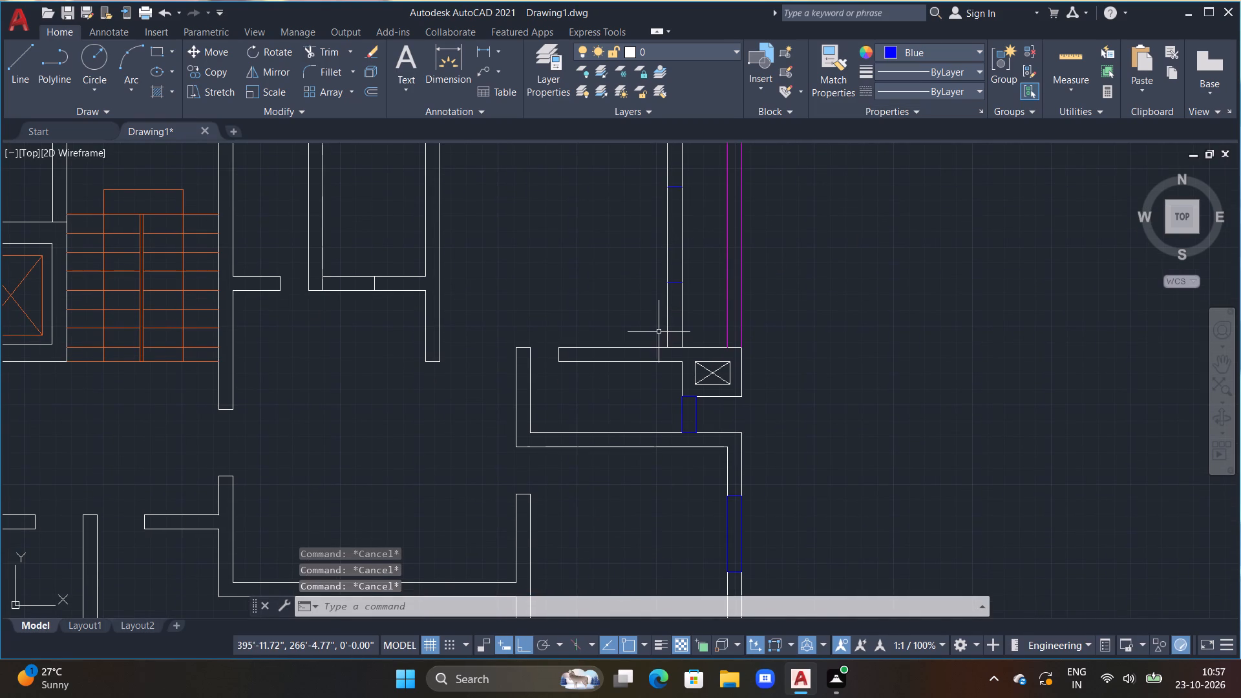
Offset the north face of the wall above the northern crossed shaft 1'6" north, across the northeast room's east wall.
middle_drag(635, 323, 580, 379)
scroll(580, 379, up, 3)
middle_drag(589, 347, 575, 309)
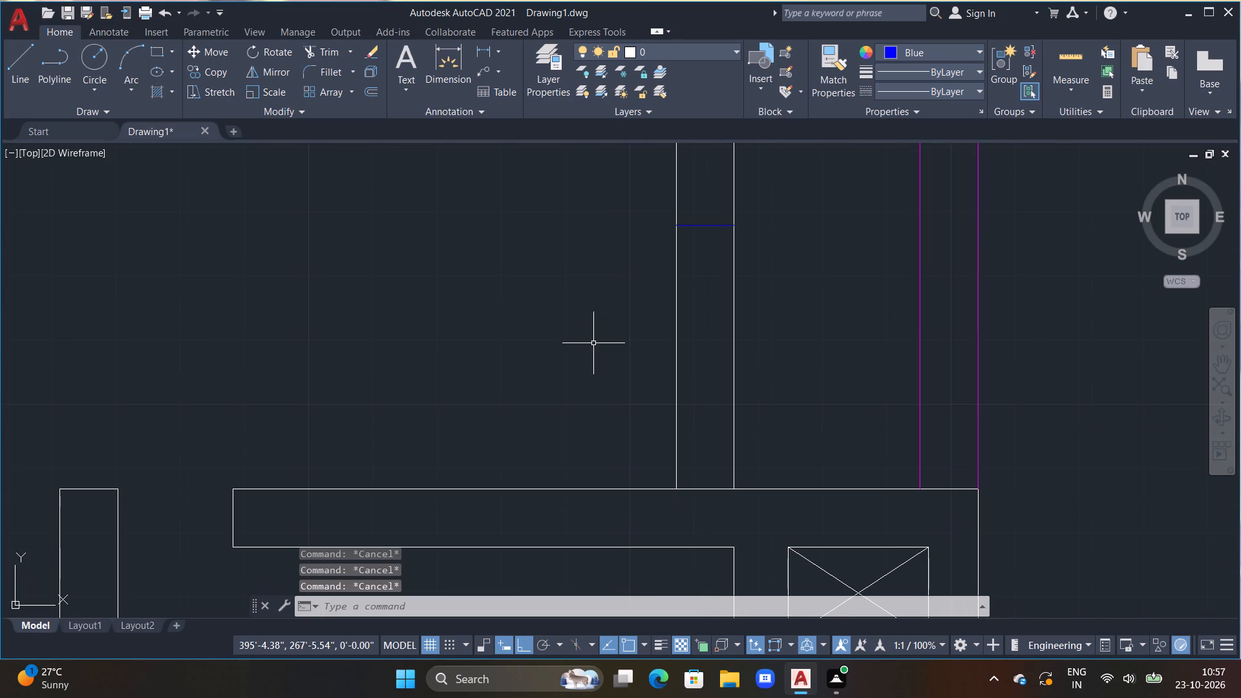
text(OFF)
key(space)
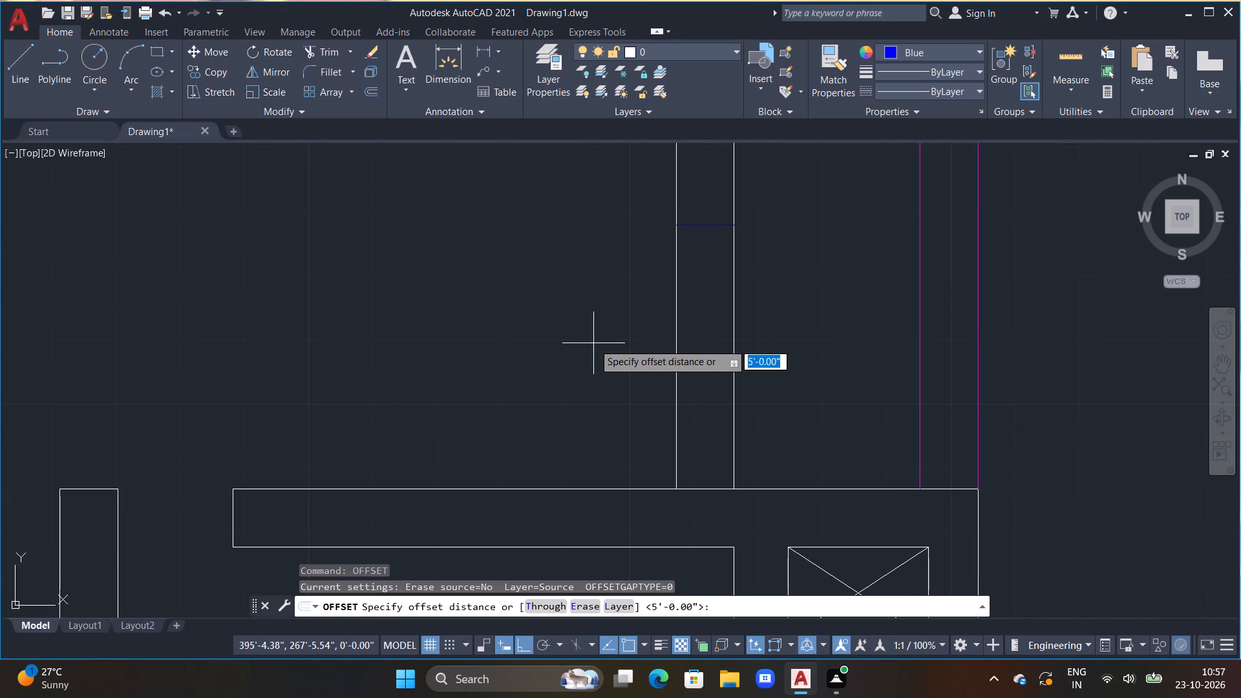
text(1'6")
key(Return)
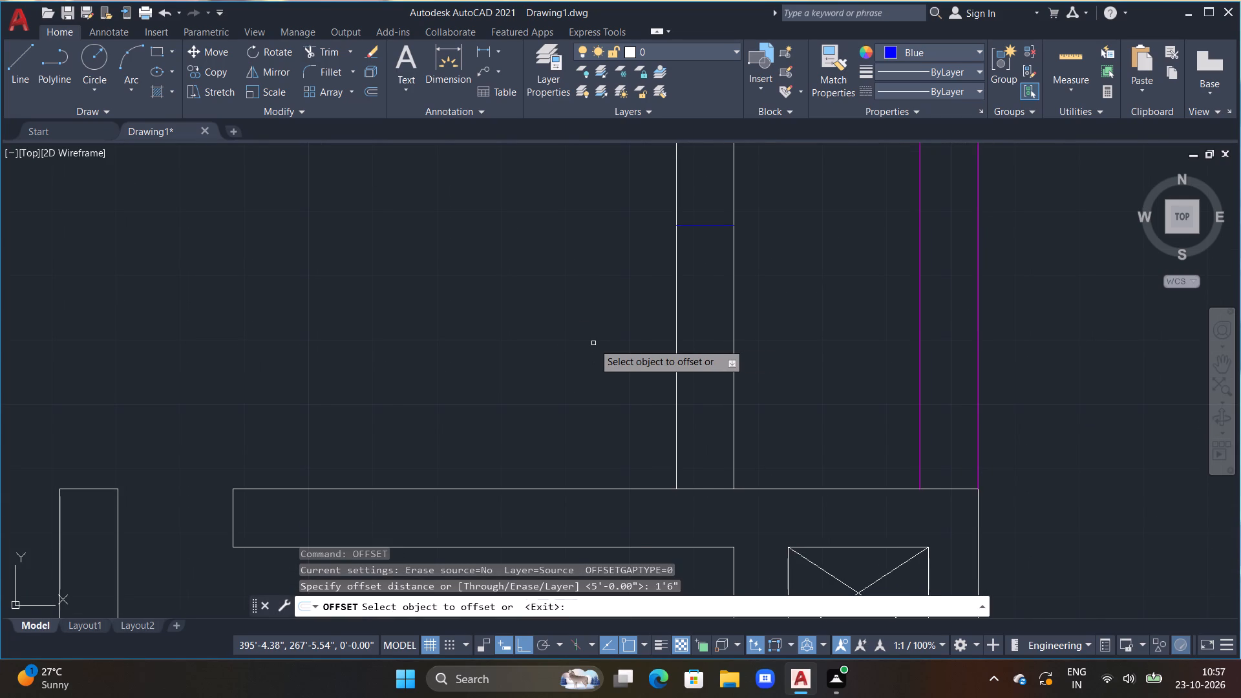
click(708, 489)
click(715, 392)
key(Escape)
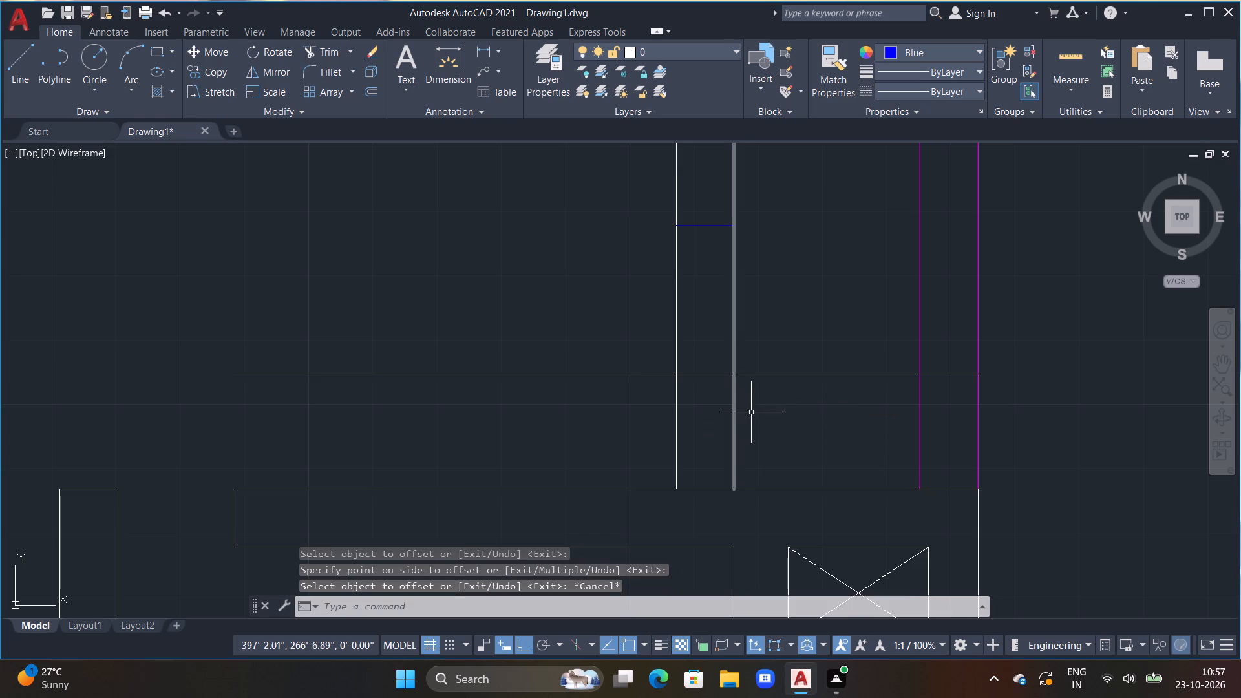
Trim the east wall lines below this offset line and its overhangs, leaving an opening with only the wall's end cap.
key(Escape)
text(TR)
key(space)
drag(615, 349, 815, 328)
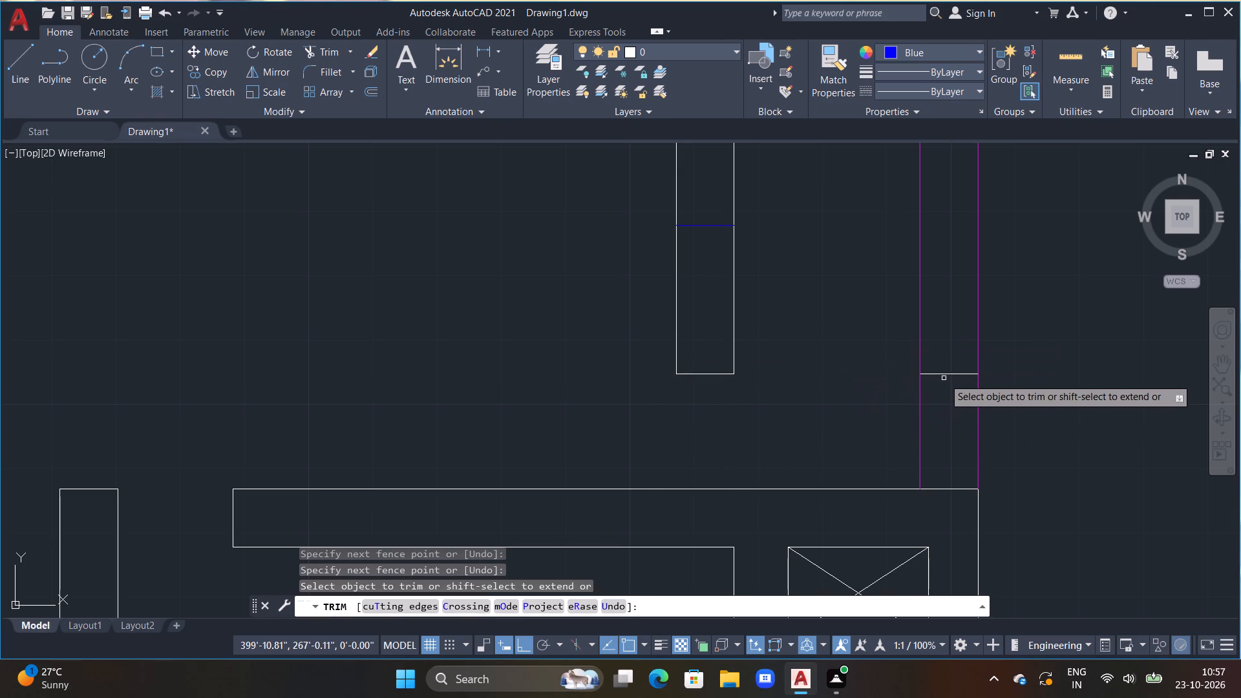
click(946, 372)
scroll(744, 423, down, 3)
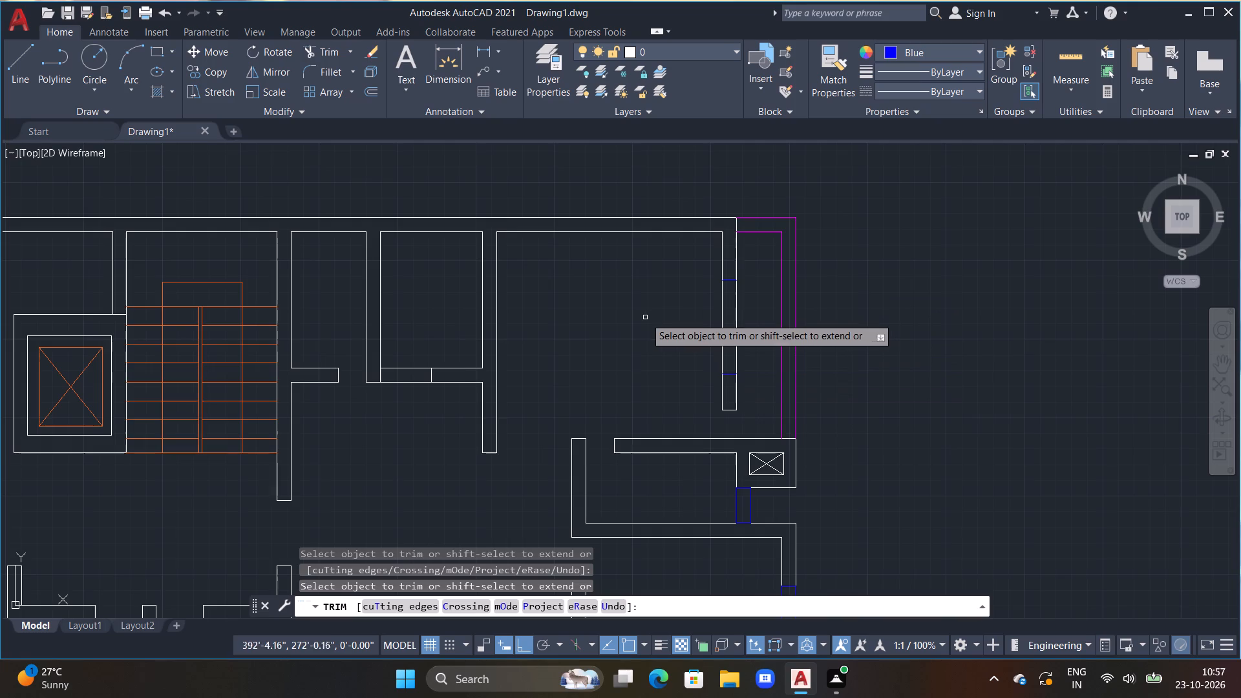
scroll(628, 337, down, 1)
middle_drag(579, 350, 606, 390)
key(Escape)
key(Escape)
Draw a short vertical blue line from the outer face of the northeast room's north wall, extending past its inner face.
middle_drag(626, 345, 646, 392)
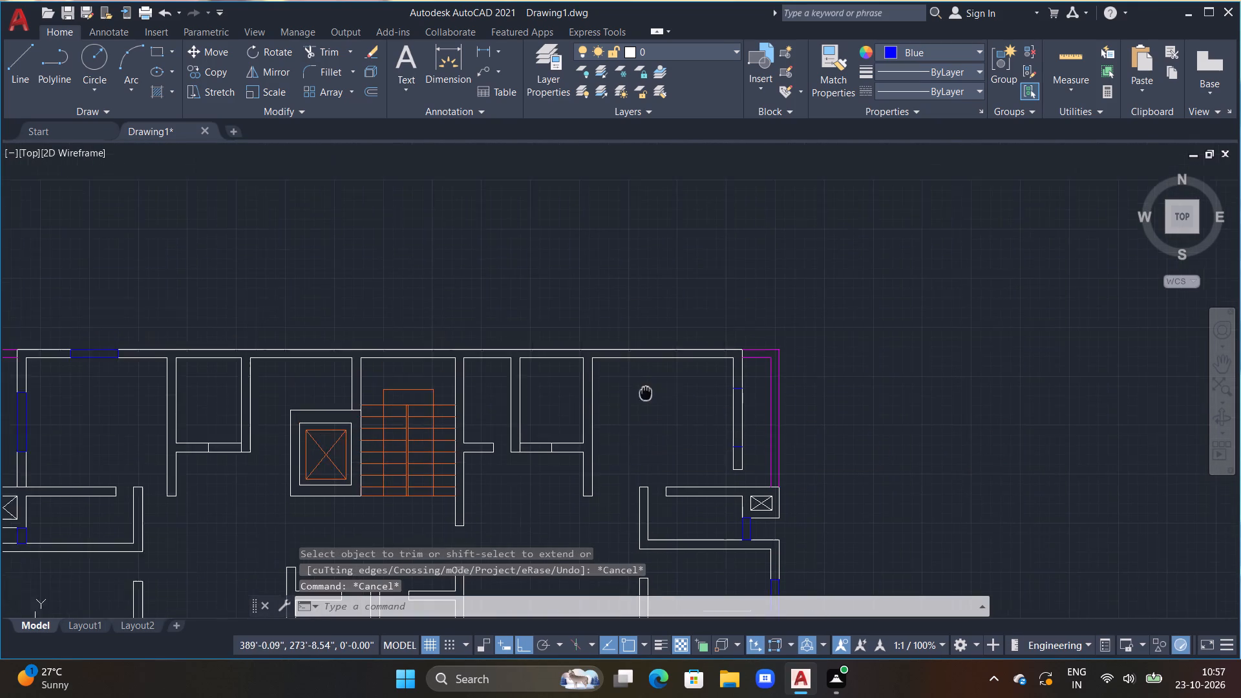
middle_drag(646, 392, 646, 392)
scroll(666, 363, up, 2)
text(L)
key(space)
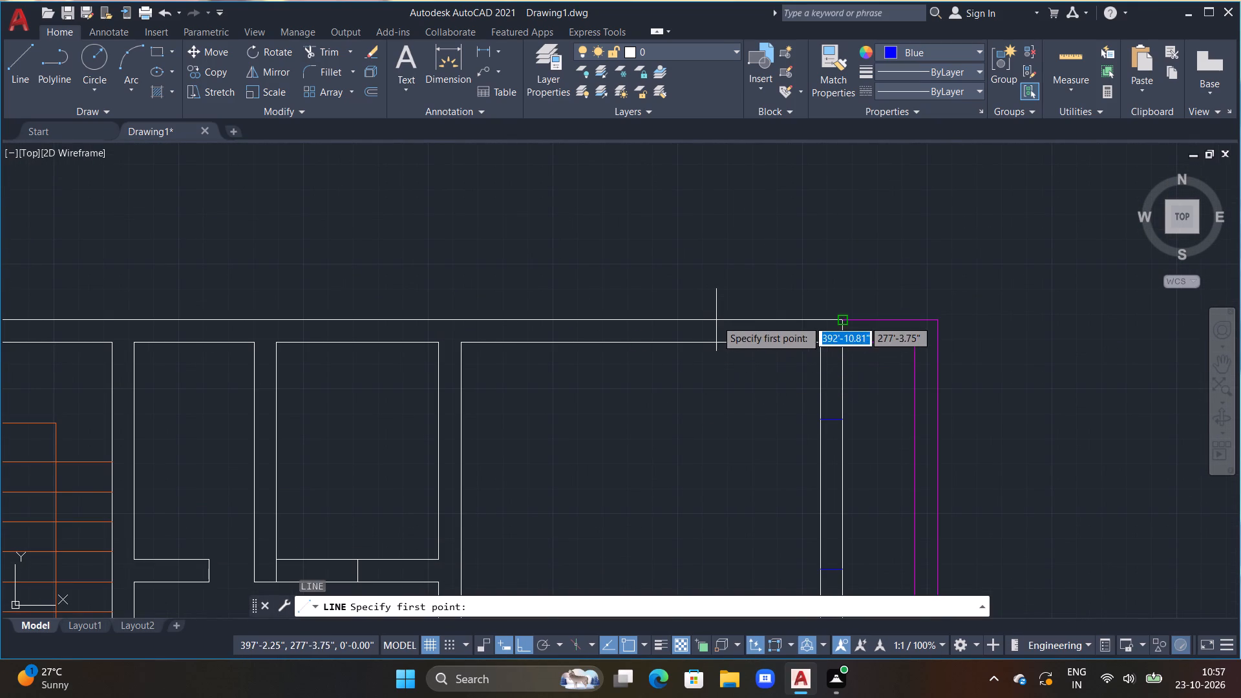
drag(717, 308, 712, 328)
click(706, 397)
key(Escape)
Trim the overhanging lower end of the vertical blue line to the north wall's inner face.
key(t)
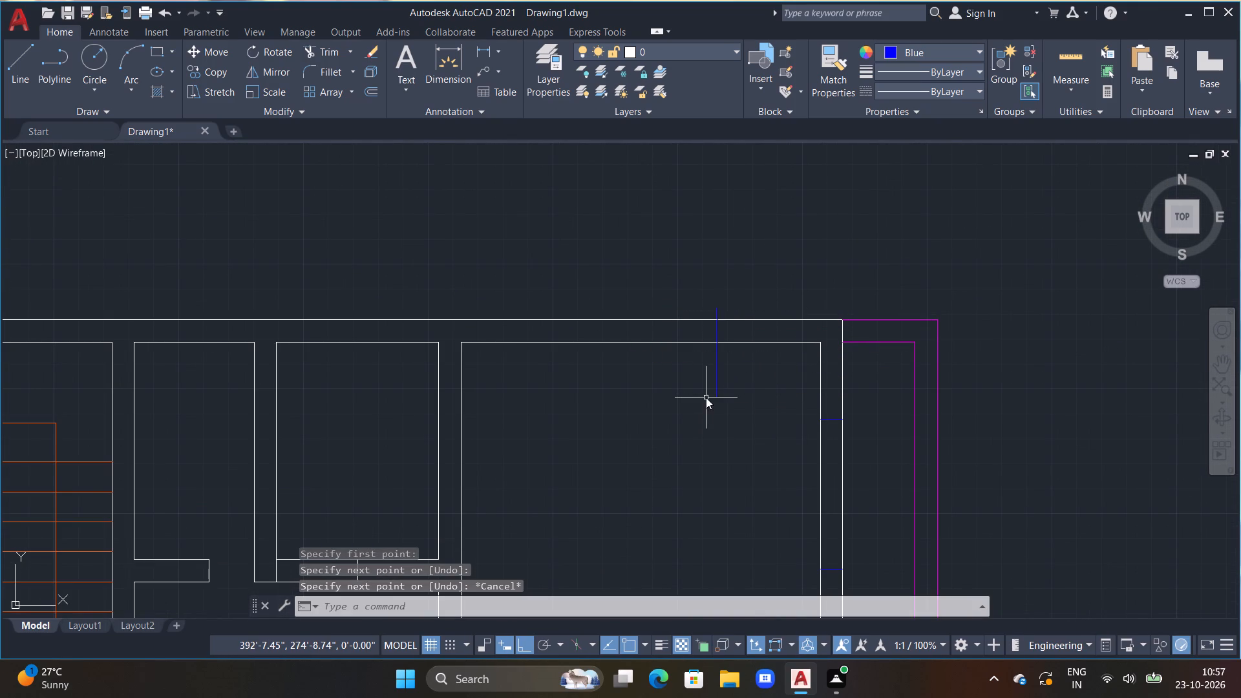
key(r)
key(space)
click(719, 370)
drag(710, 370, 692, 370)
click(689, 370)
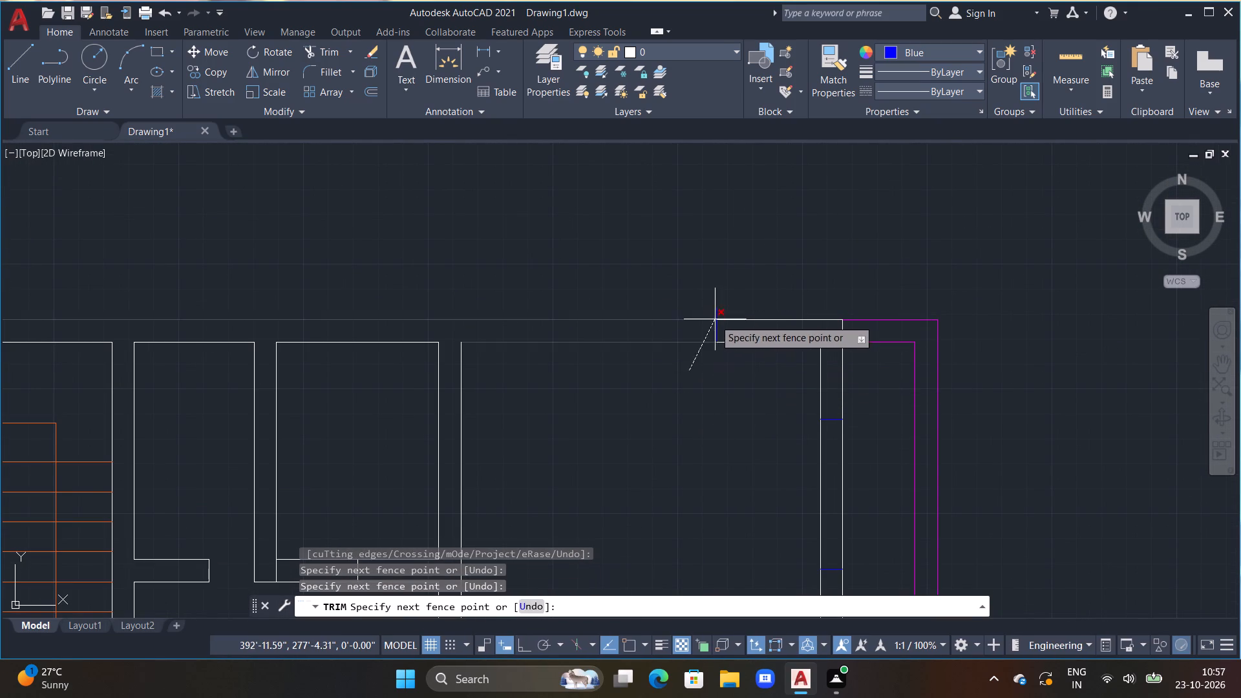
drag(669, 388, 675, 379)
click(717, 315)
key(Escape)
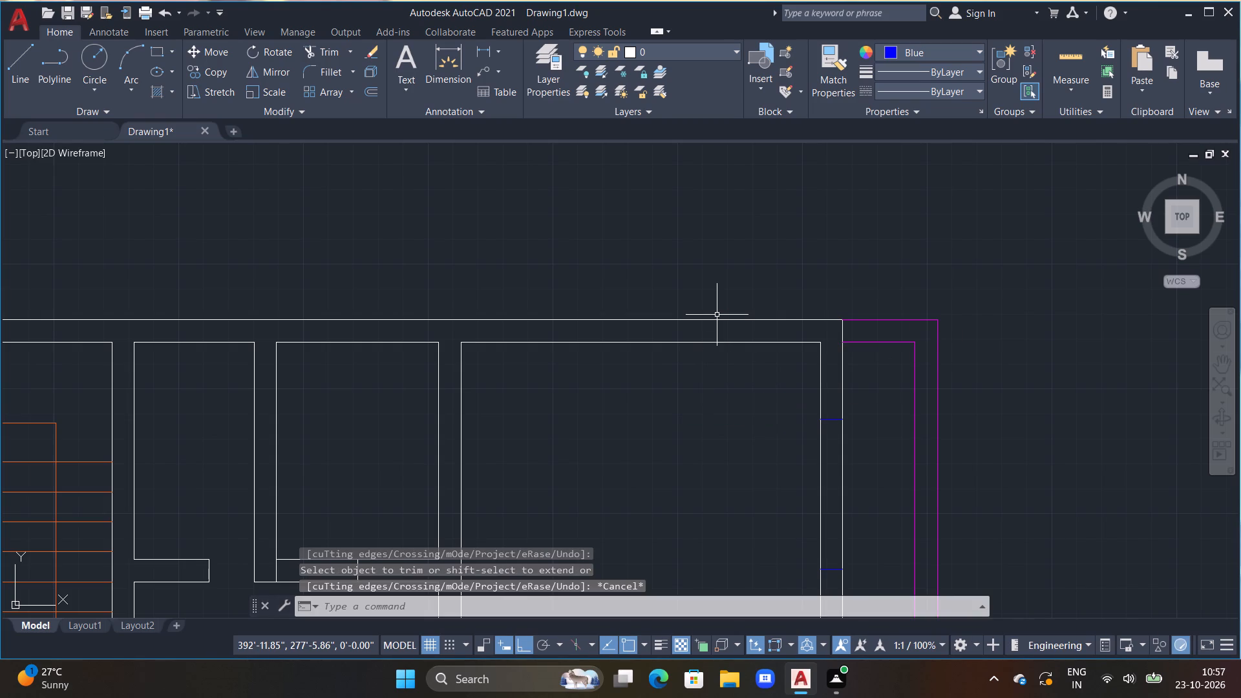
Complete a blue window rectangle 5' long and 9" deep in the north wall, running west from the trimmed line.
text(L)
key(space)
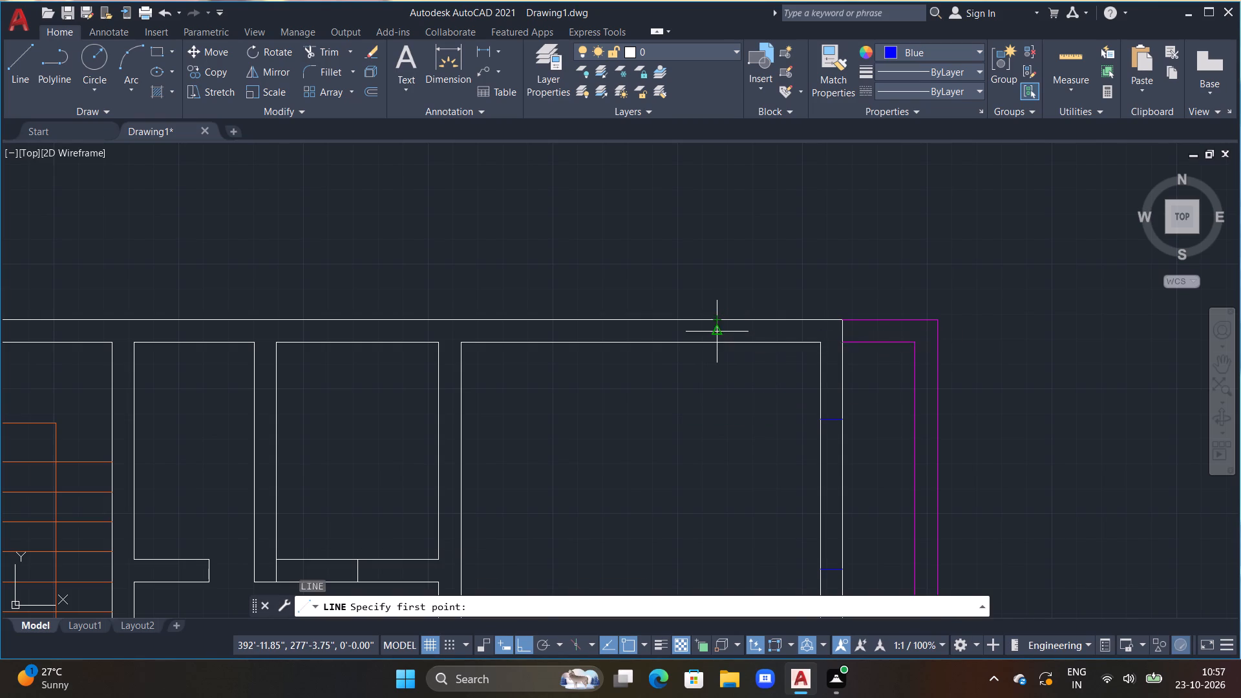
click(718, 320)
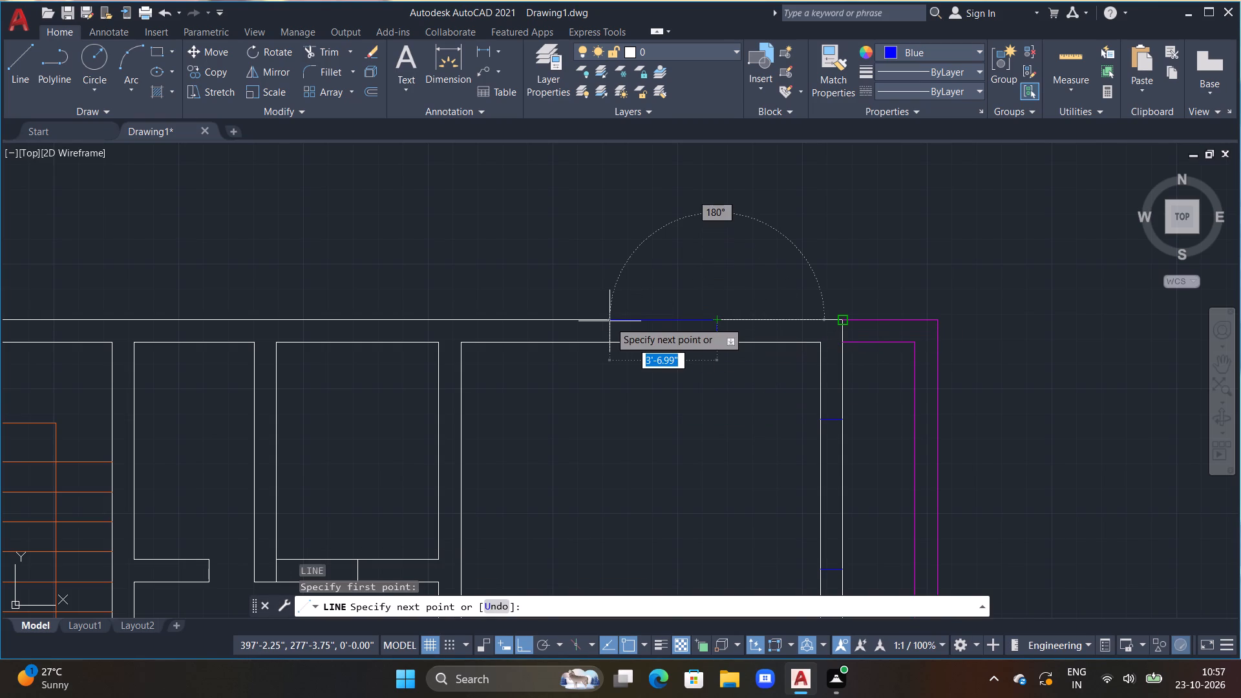
text(5')
key(Return)
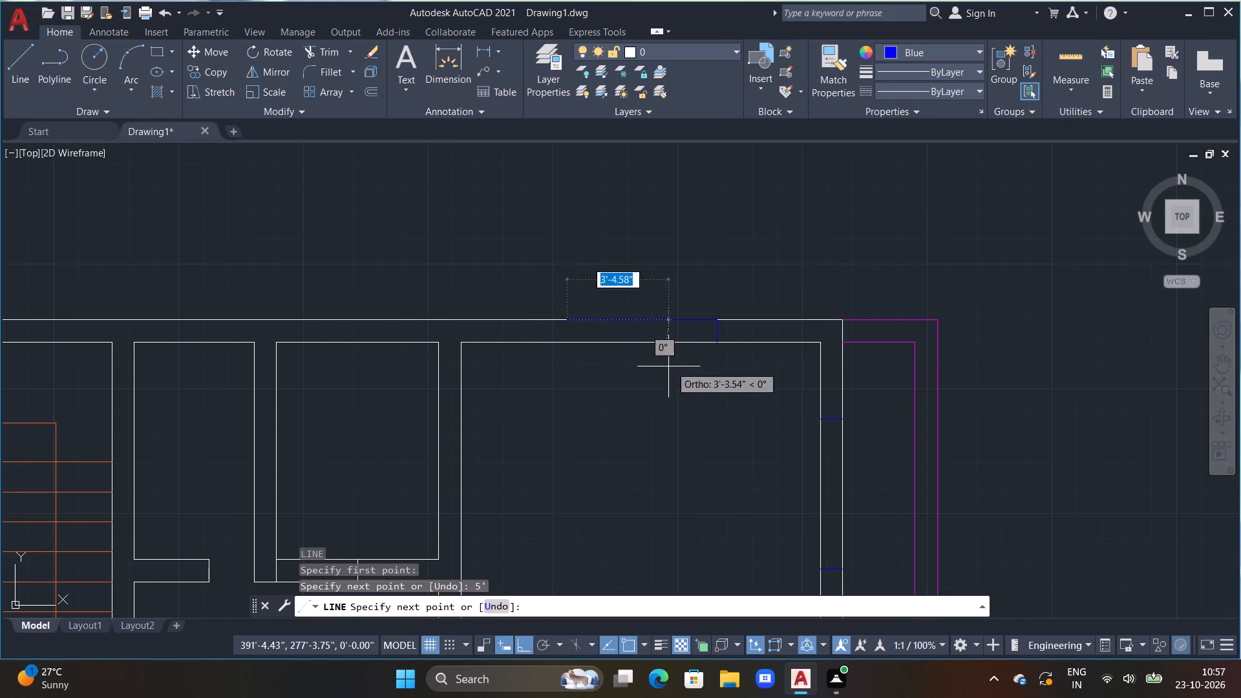
click(567, 343)
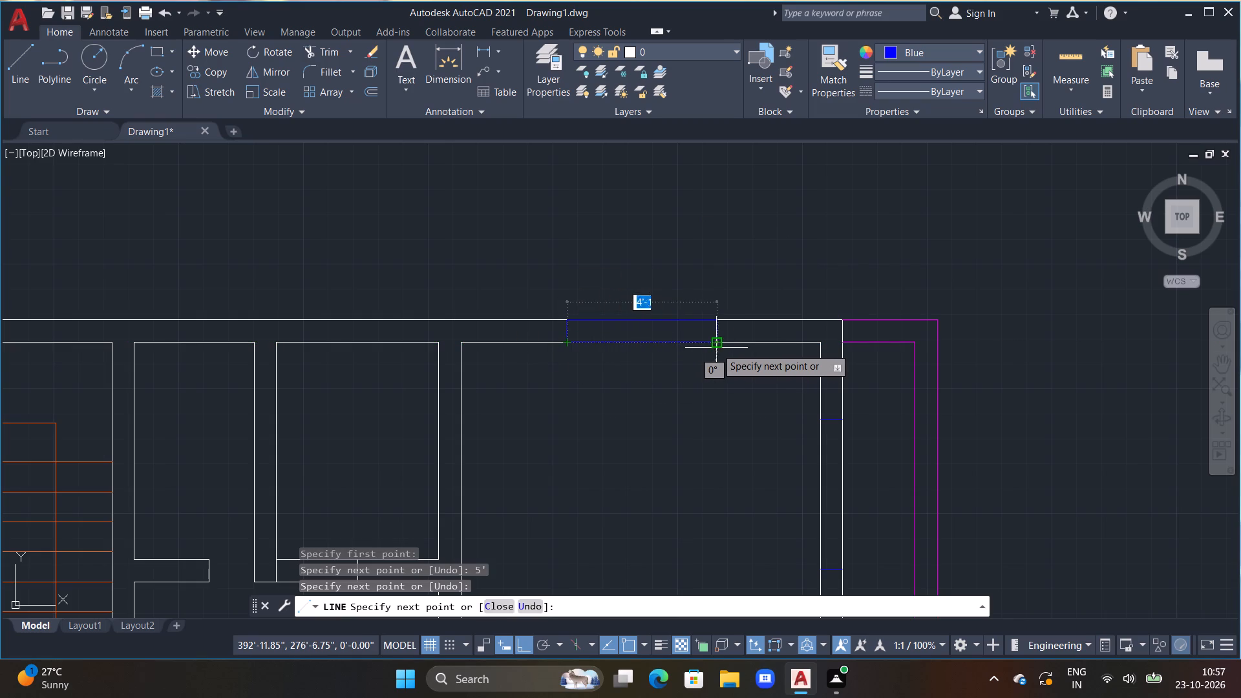
click(717, 347)
scroll(717, 347, down, 2)
key(Escape)
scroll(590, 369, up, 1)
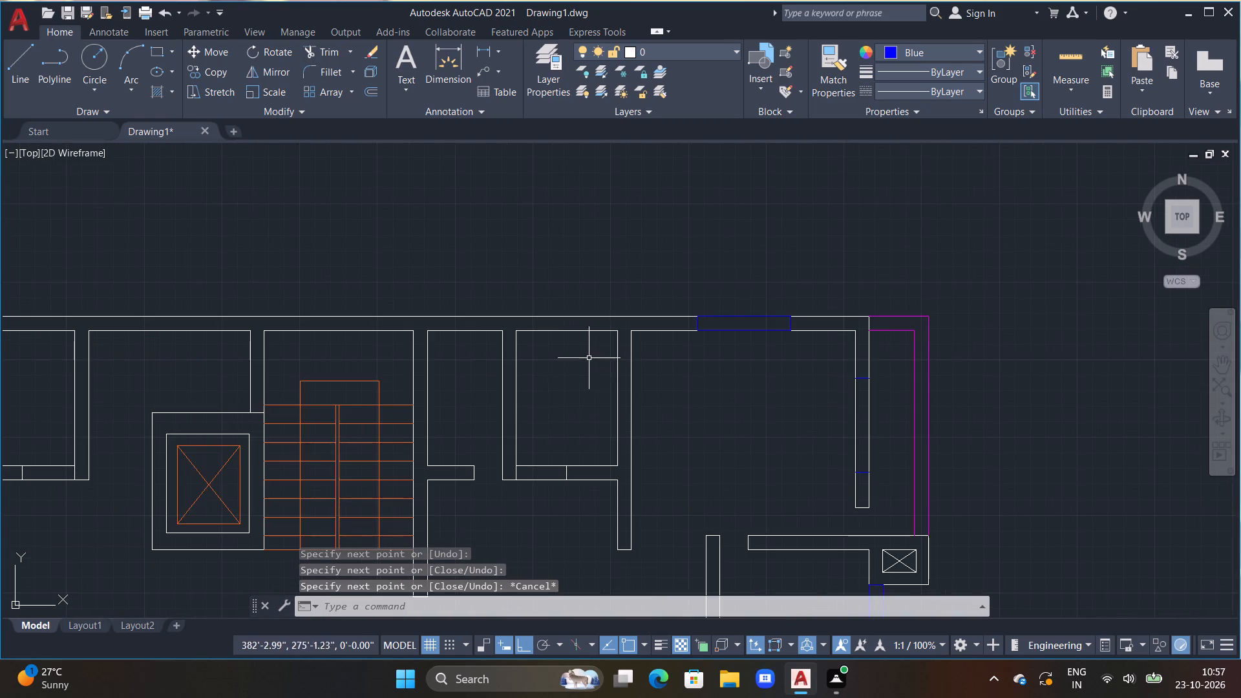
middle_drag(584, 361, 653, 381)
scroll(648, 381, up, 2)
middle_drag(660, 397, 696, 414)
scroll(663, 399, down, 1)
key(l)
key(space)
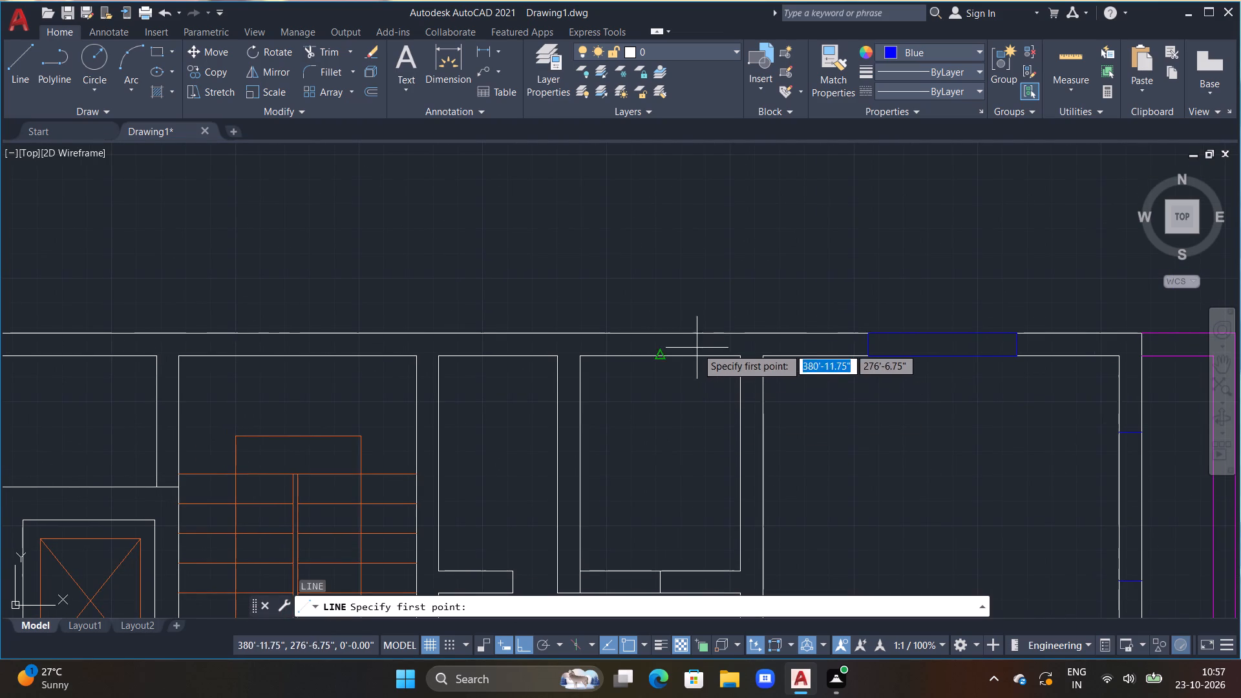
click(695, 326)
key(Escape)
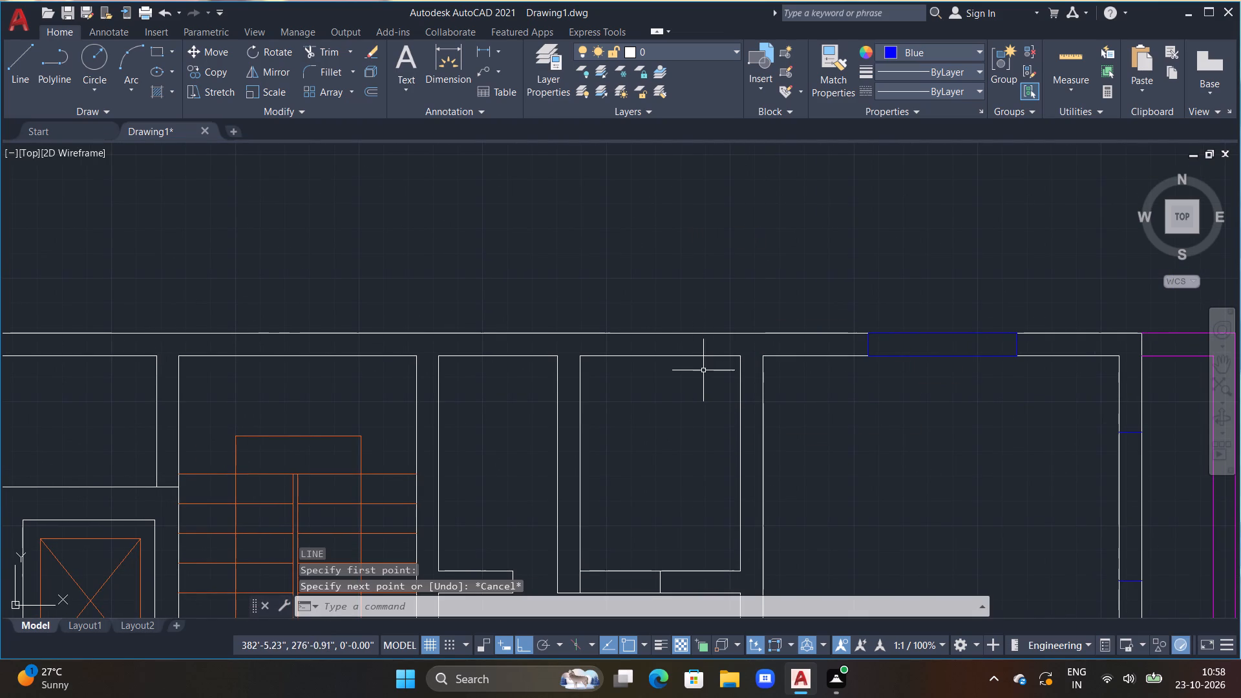
Draw a vertical blue line across the north wall of the small room just west of the northeast room.
text(L)
key(space)
click(699, 321)
drag(699, 323, 699, 333)
click(686, 407)
key(Escape)
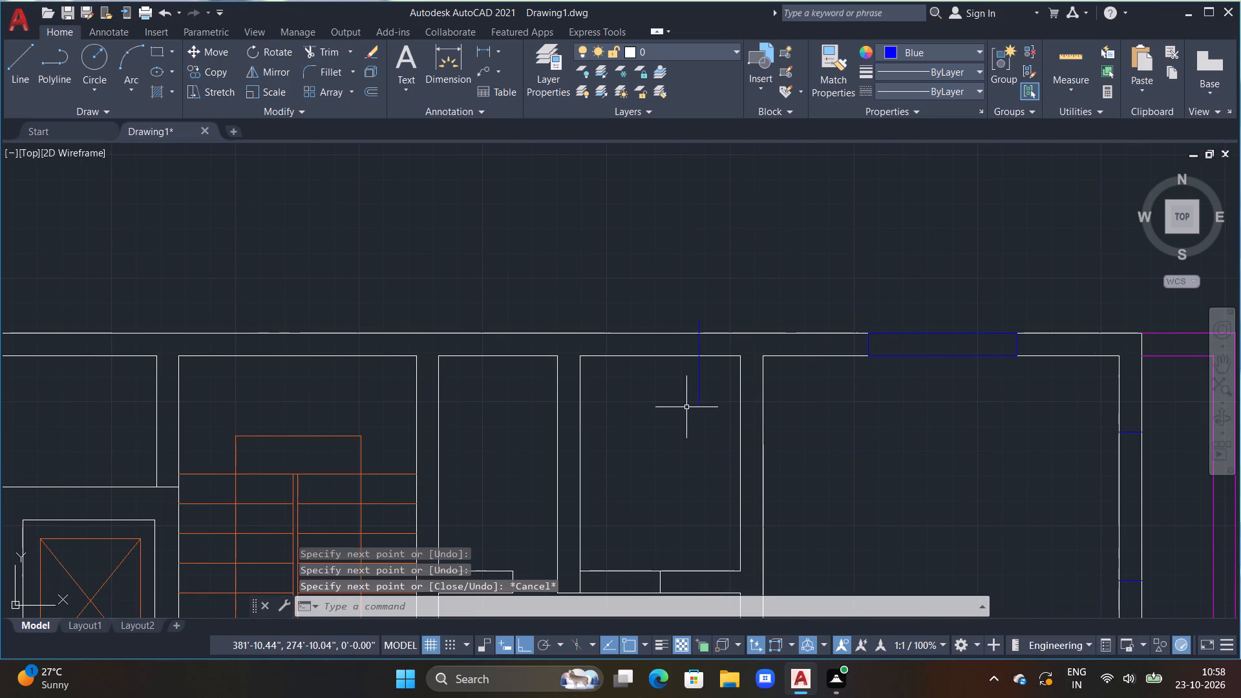
Trim both overhanging ends of this vertical blue line to the faces of the north wall.
text(TR)
key(space)
click(700, 387)
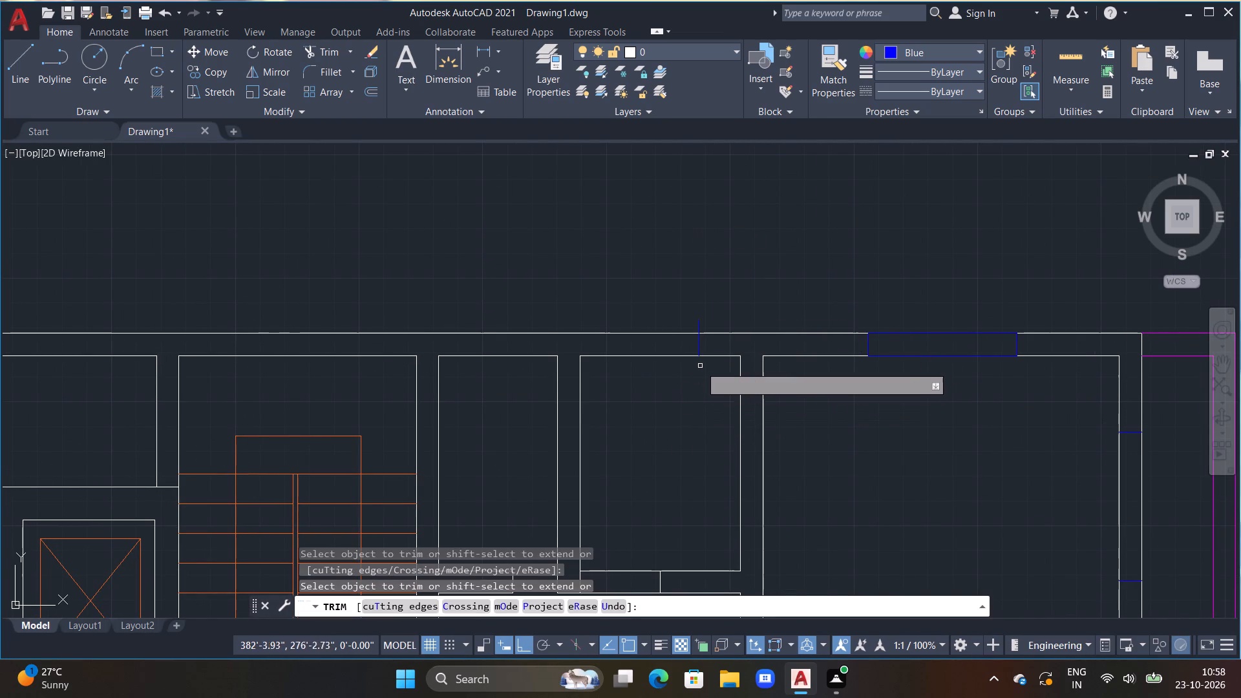
double_click(697, 326)
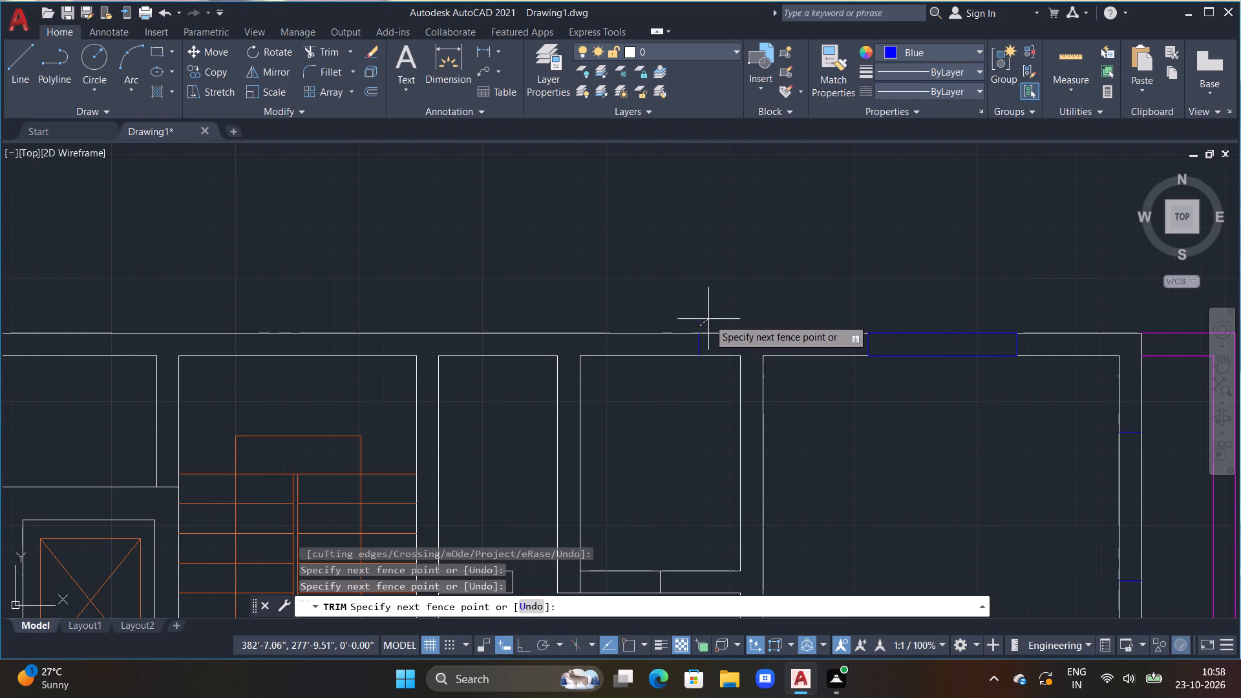
click(703, 319)
click(699, 324)
drag(703, 316, 710, 308)
double_click(702, 316)
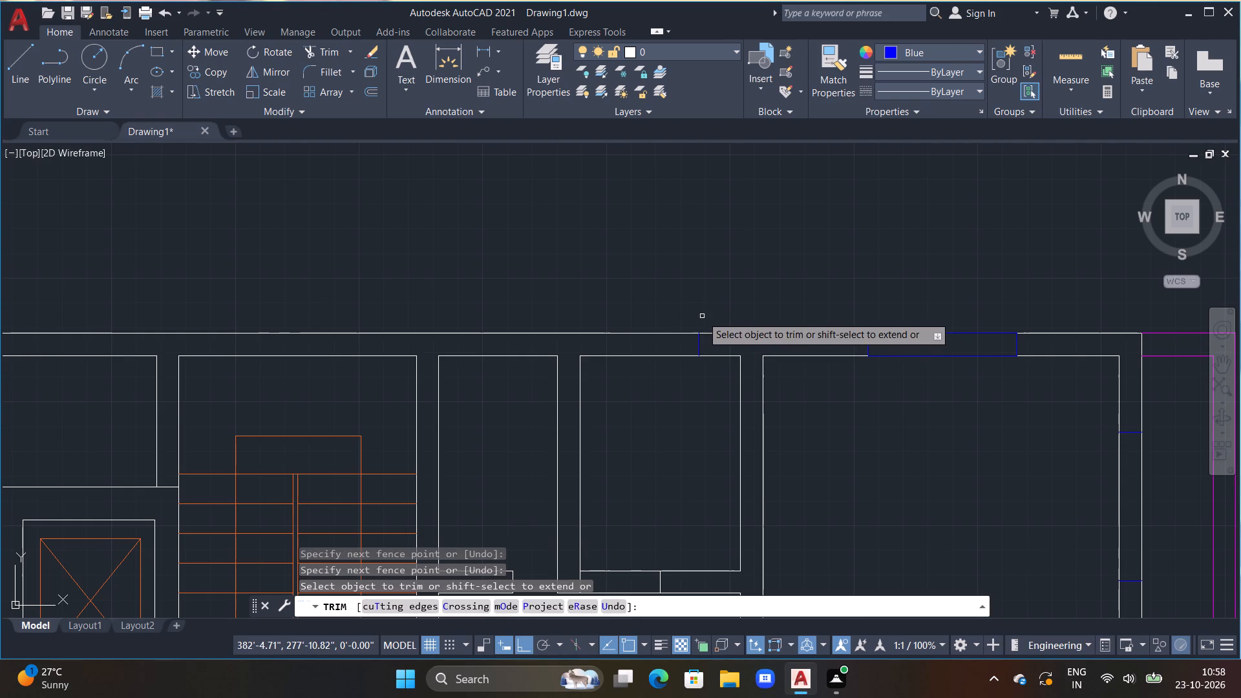
key(Escape)
Complete a blue window rectangle 2'6" long and 9" deep in the small room's north wall, running west from the trimmed line.
scroll(676, 354, up, 2)
text(L)
key(space)
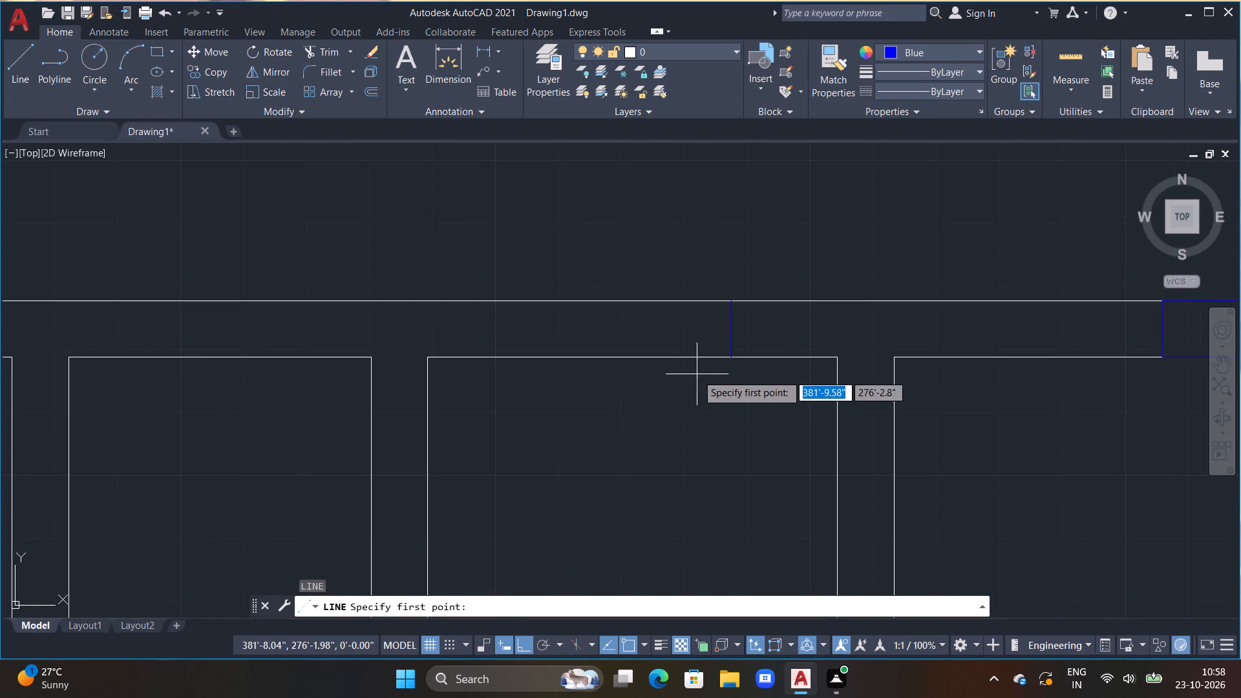
drag(730, 360, 714, 366)
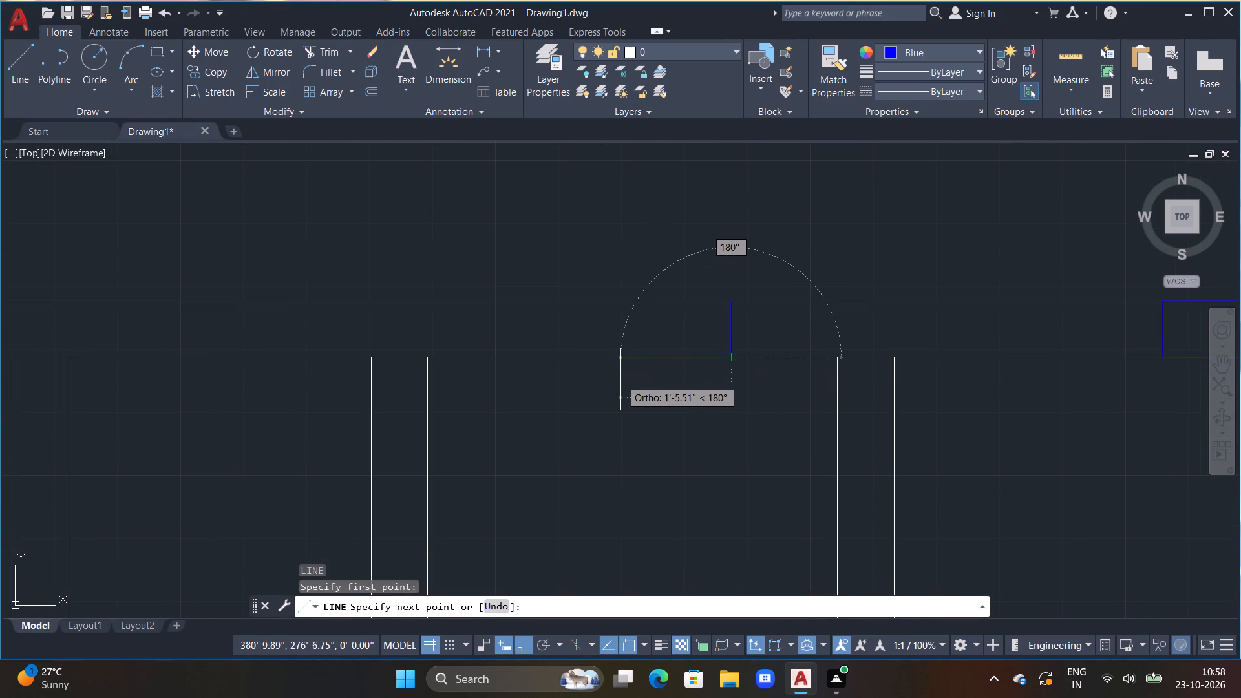
text(2')
text(6")
key(Return)
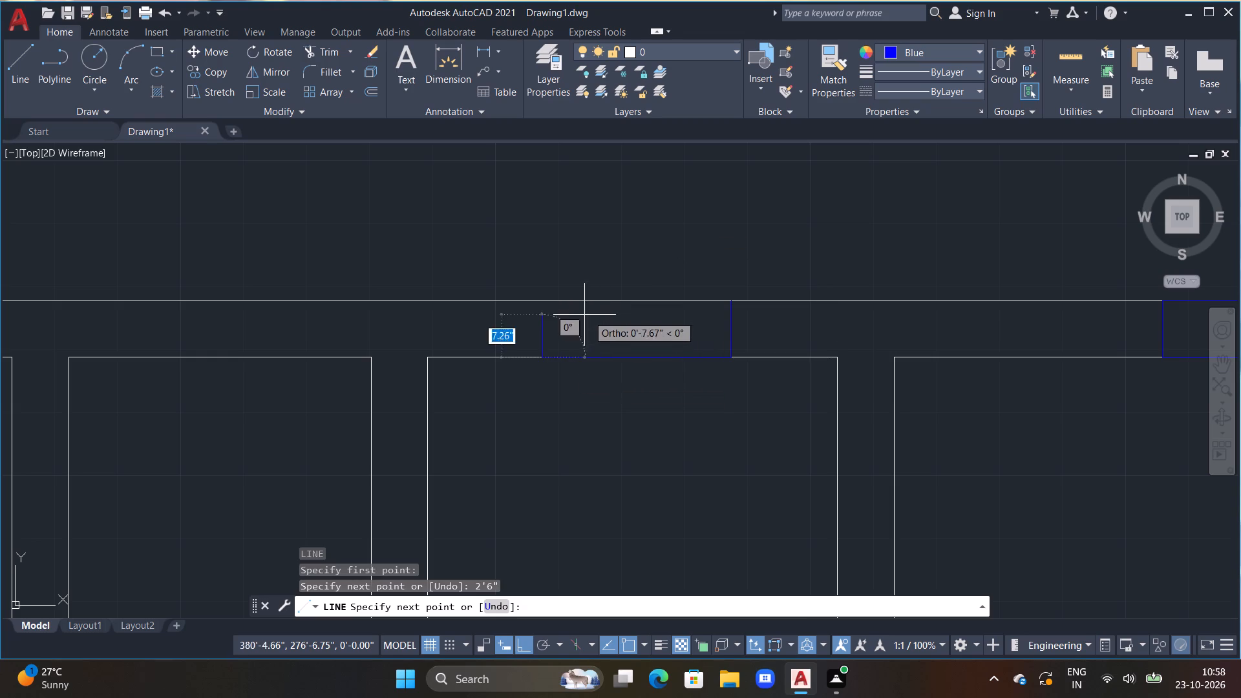
click(540, 302)
click(732, 302)
key(Escape)
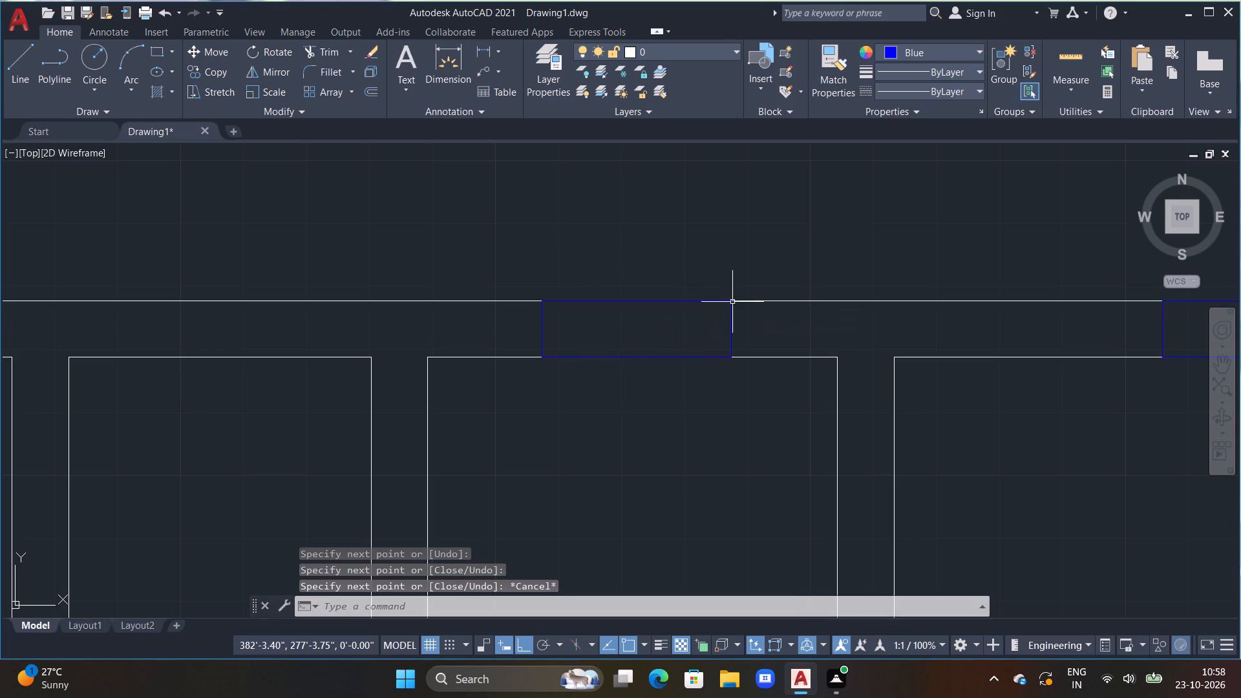
Draw a vertical blue line across the north wall of the narrow room just east of the staircase.
scroll(732, 302, down, 4)
scroll(661, 353, up, 1)
middle_drag(660, 352, 708, 397)
scroll(708, 395, up, 2)
middle_drag(694, 379, 751, 461)
scroll(751, 461, up, 1)
key(l)
key(space)
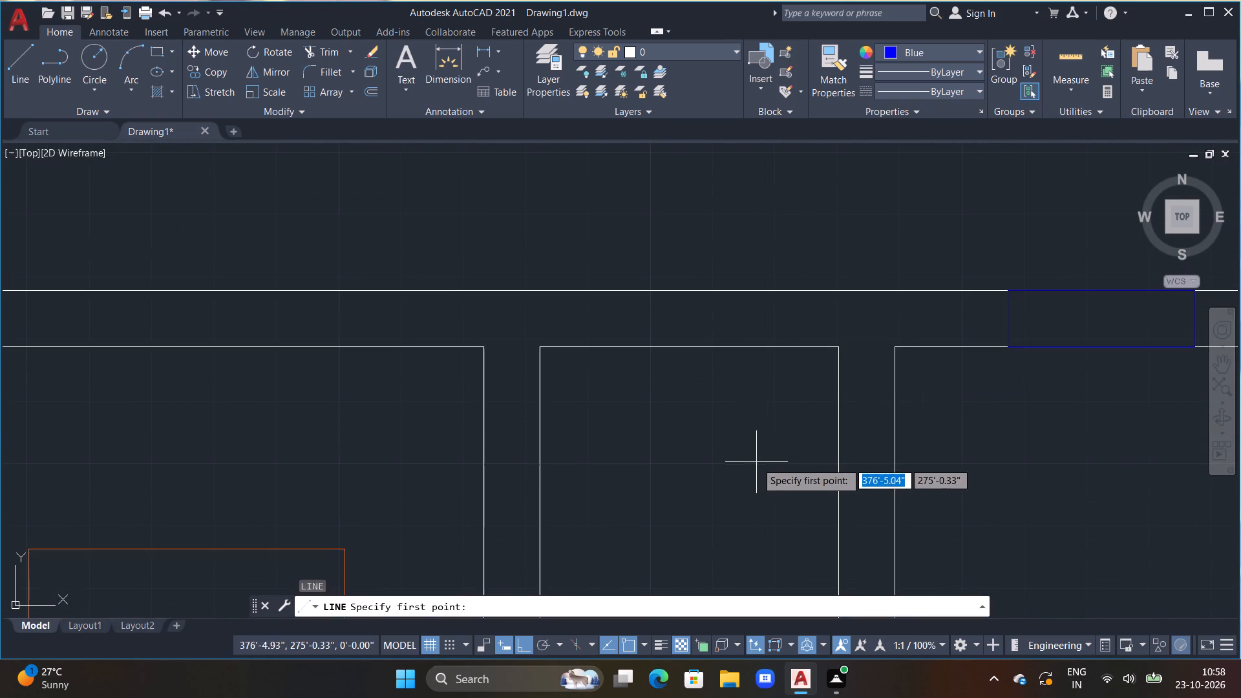
drag(766, 279, 766, 286)
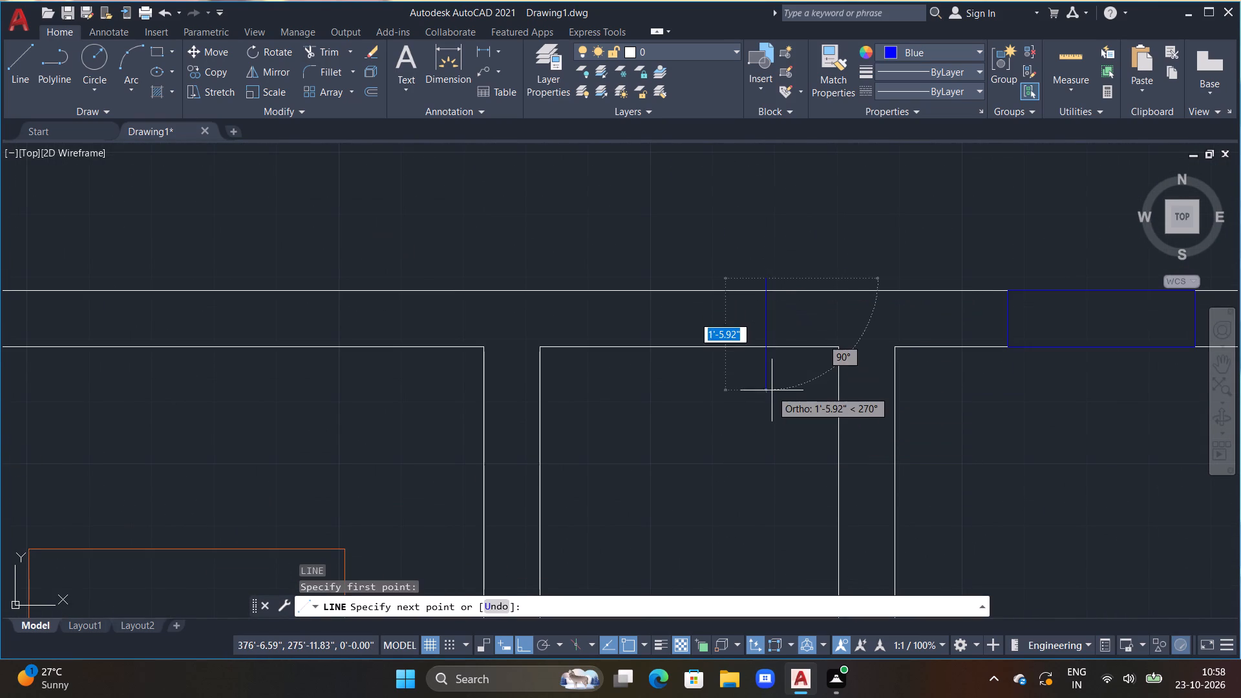
click(772, 390)
key(Escape)
Trim both overhanging ends of the narrow room's vertical blue line to the north wall's faces.
text(TR)
key(space)
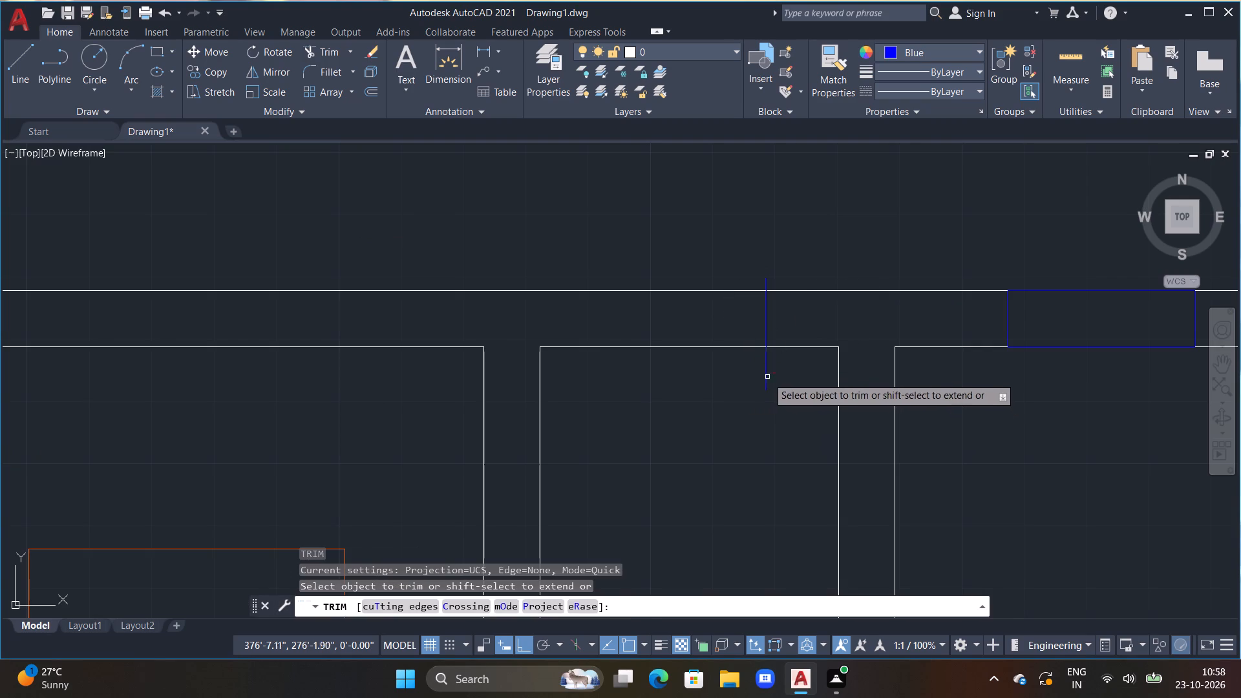
click(765, 376)
click(767, 286)
key(Escape)
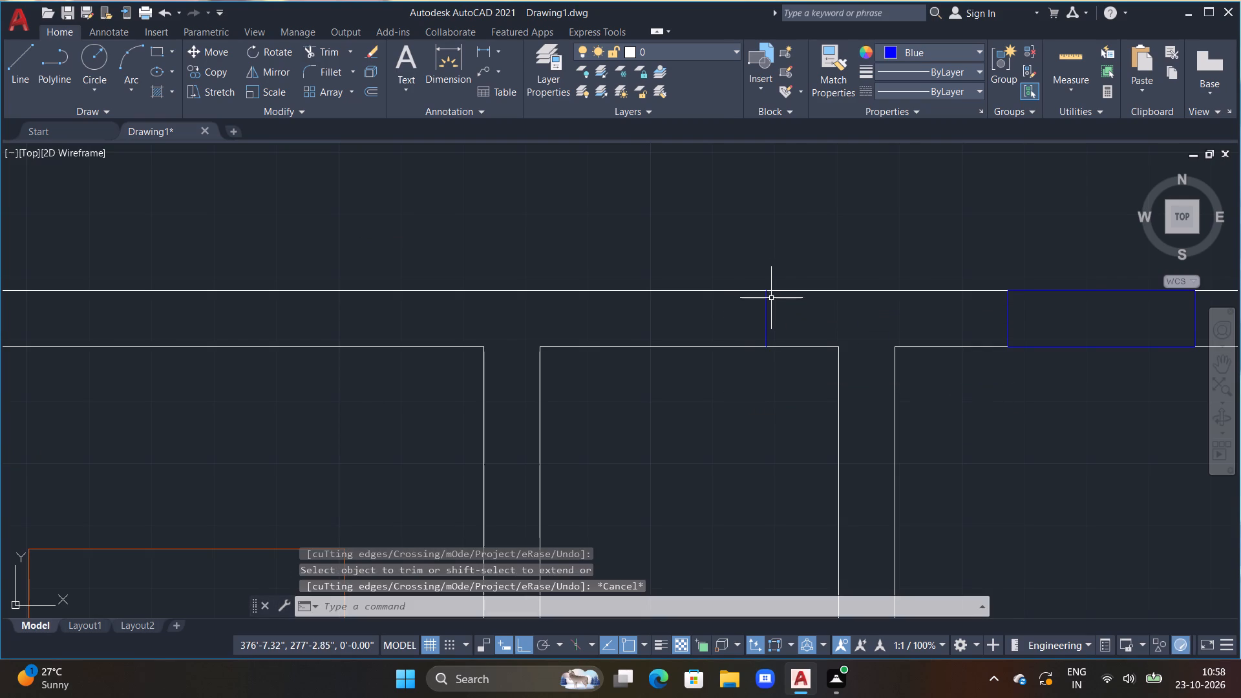
Complete a blue window rectangle 1'6" long and 9" deep in the narrow room's north wall, running west from the trimmed line.
text(L)
key(space)
drag(769, 348, 755, 350)
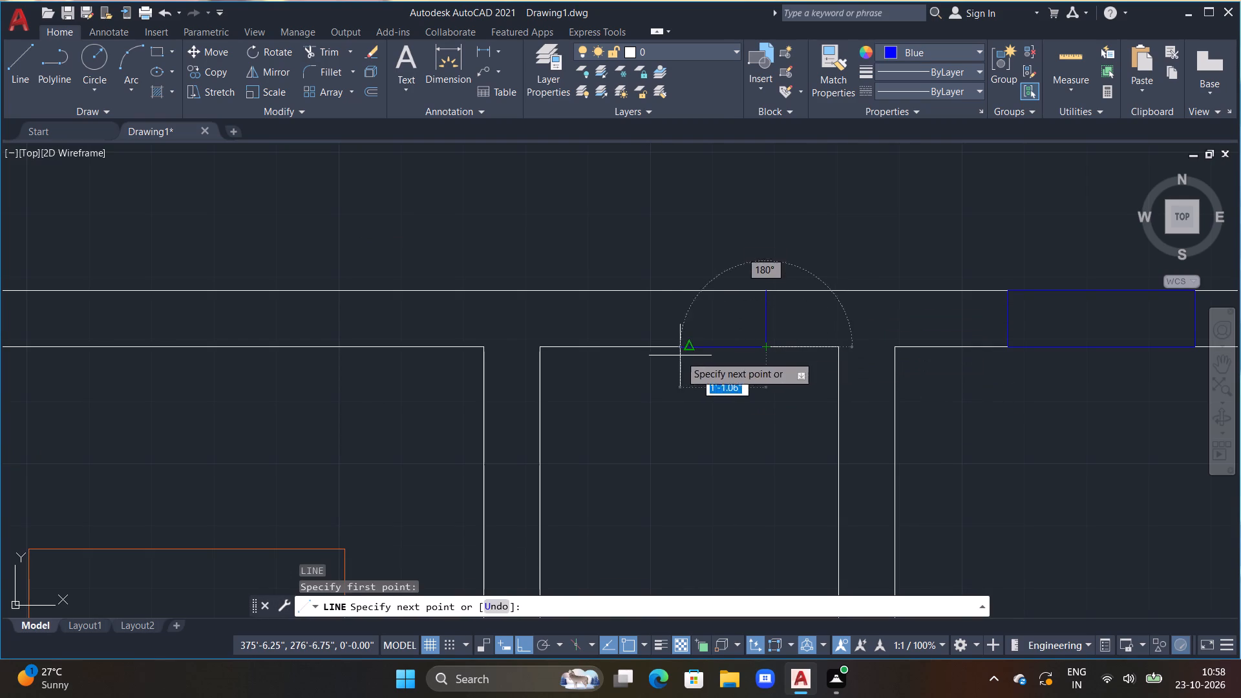
text(1'6")
key(Return)
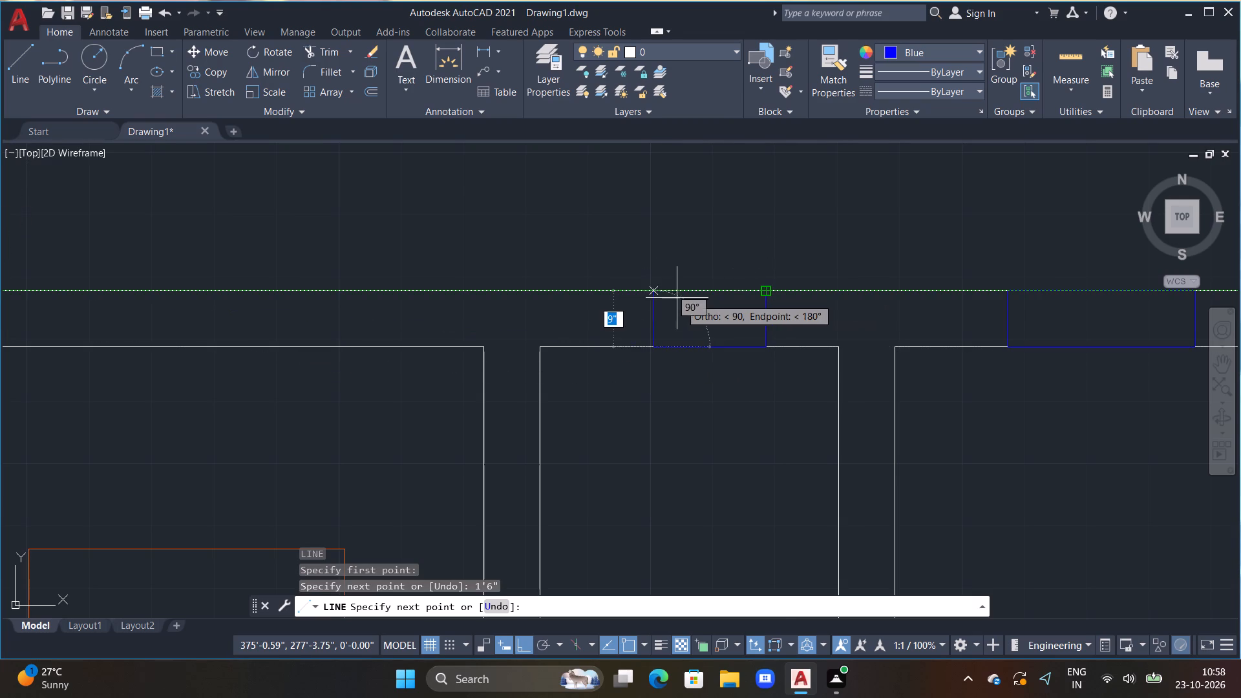
click(653, 290)
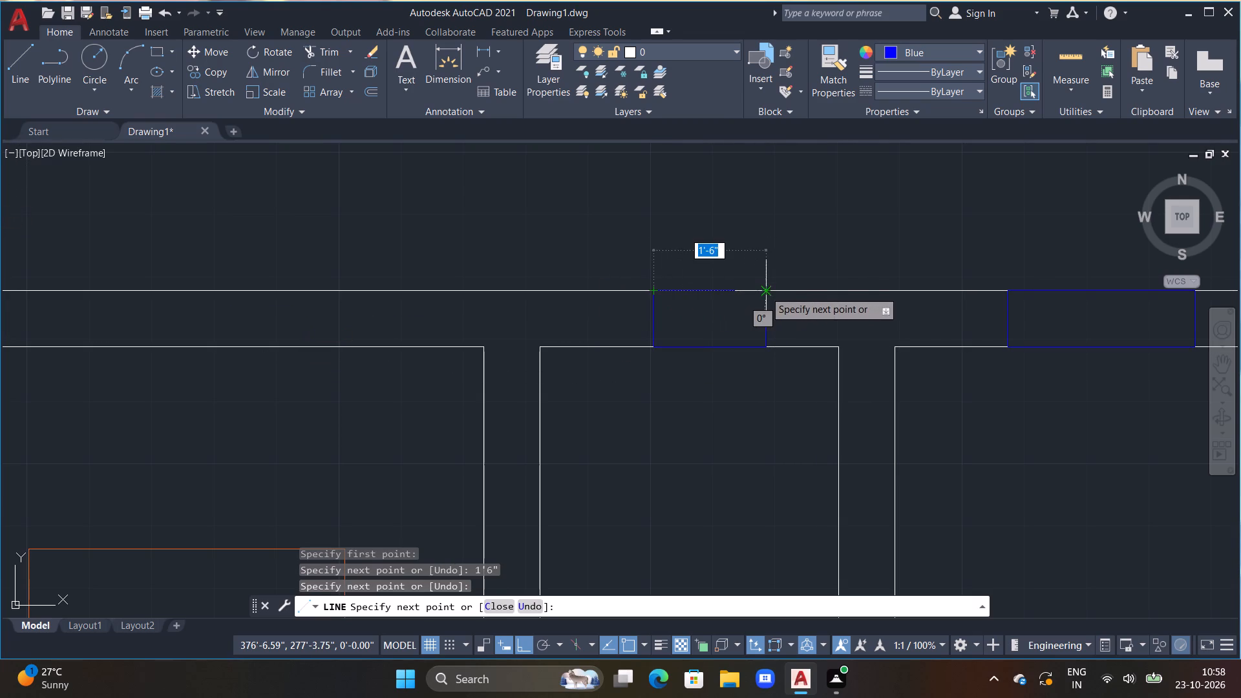
click(765, 291)
key(Escape)
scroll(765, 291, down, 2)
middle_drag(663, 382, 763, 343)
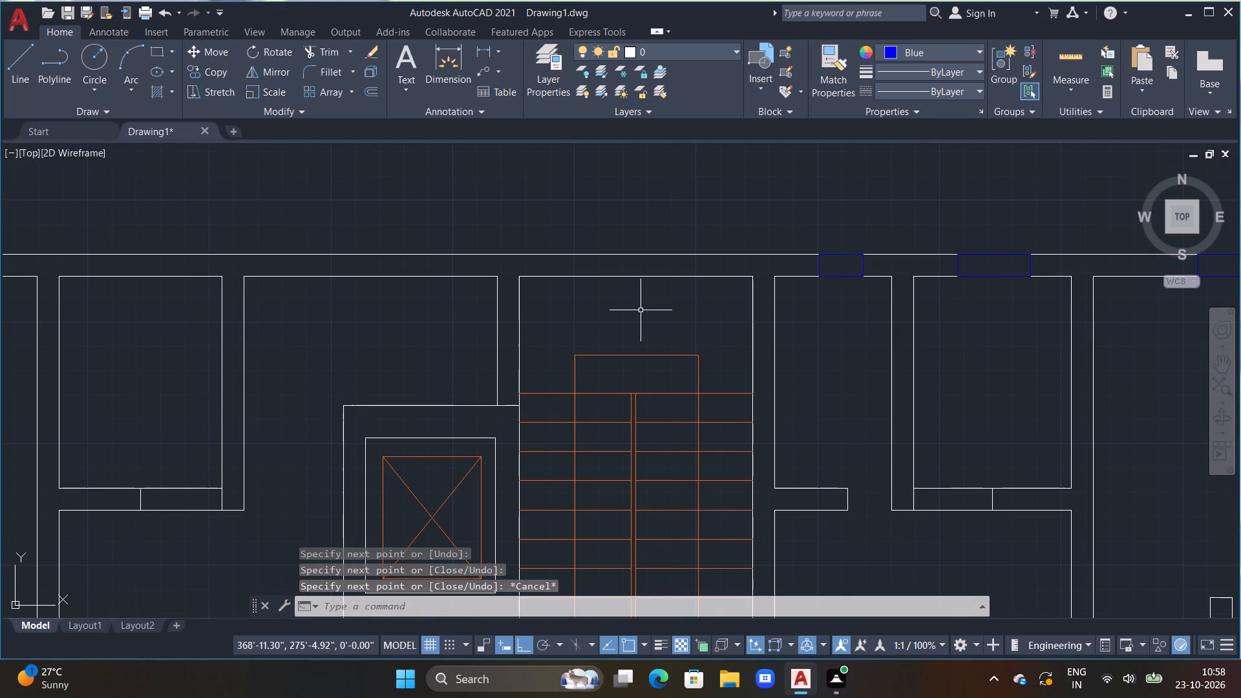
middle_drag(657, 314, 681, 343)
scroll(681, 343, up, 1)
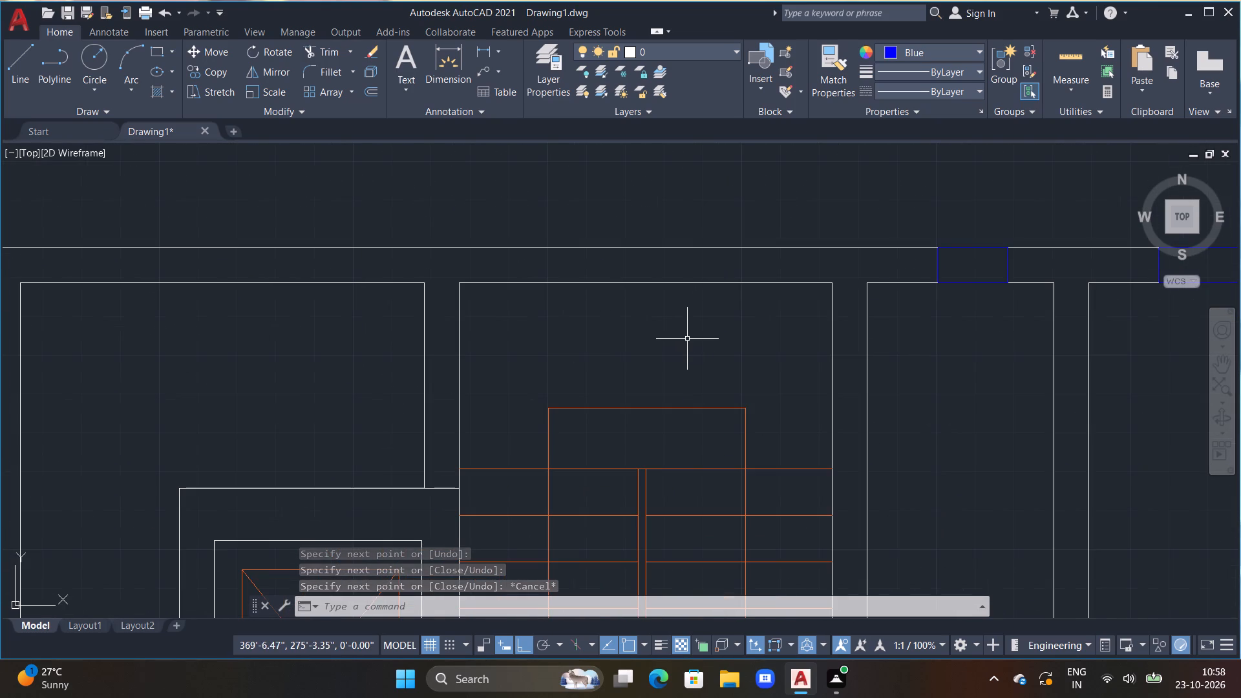
Draw a vertical blue line from the north wall's outer face down past its inner face, above the staircase.
text(L)
key(space)
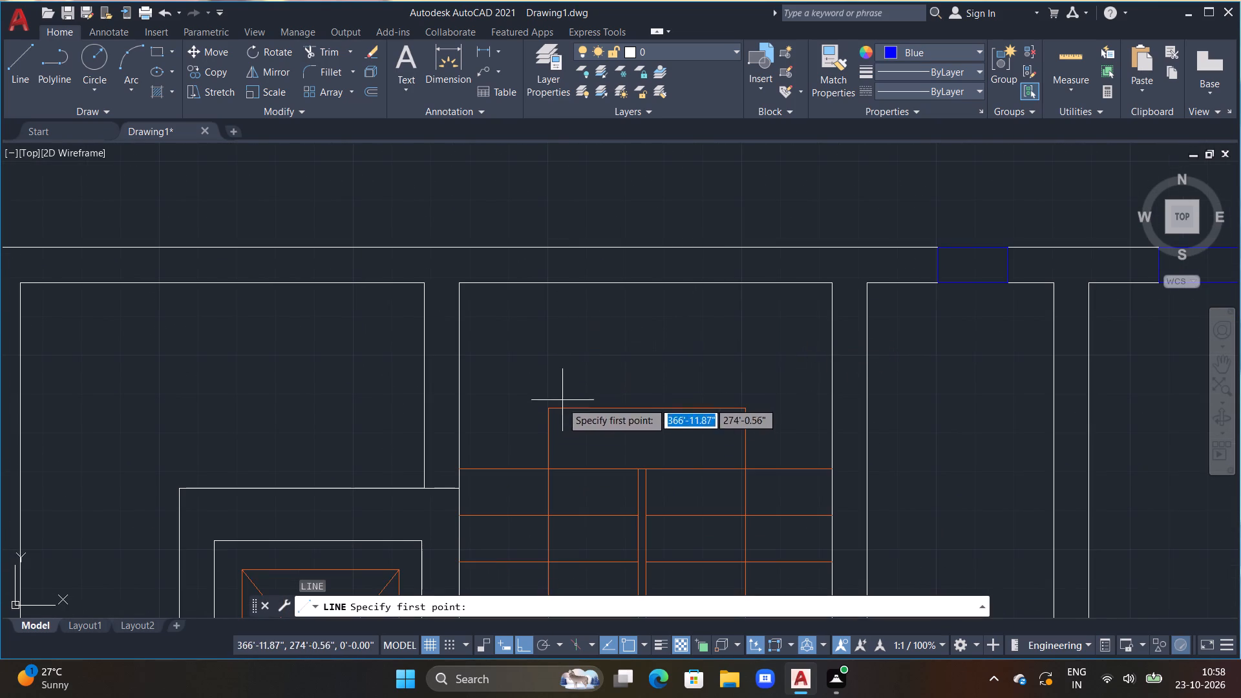
click(548, 249)
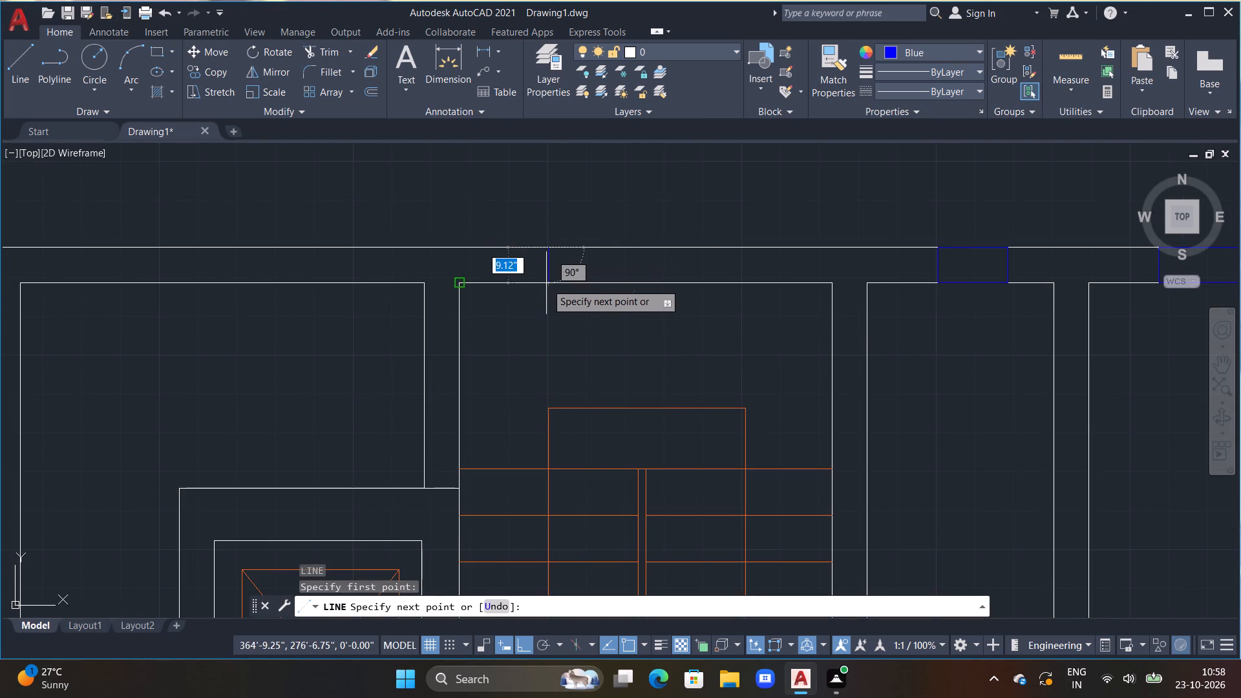
click(547, 284)
key(ctrl+z)
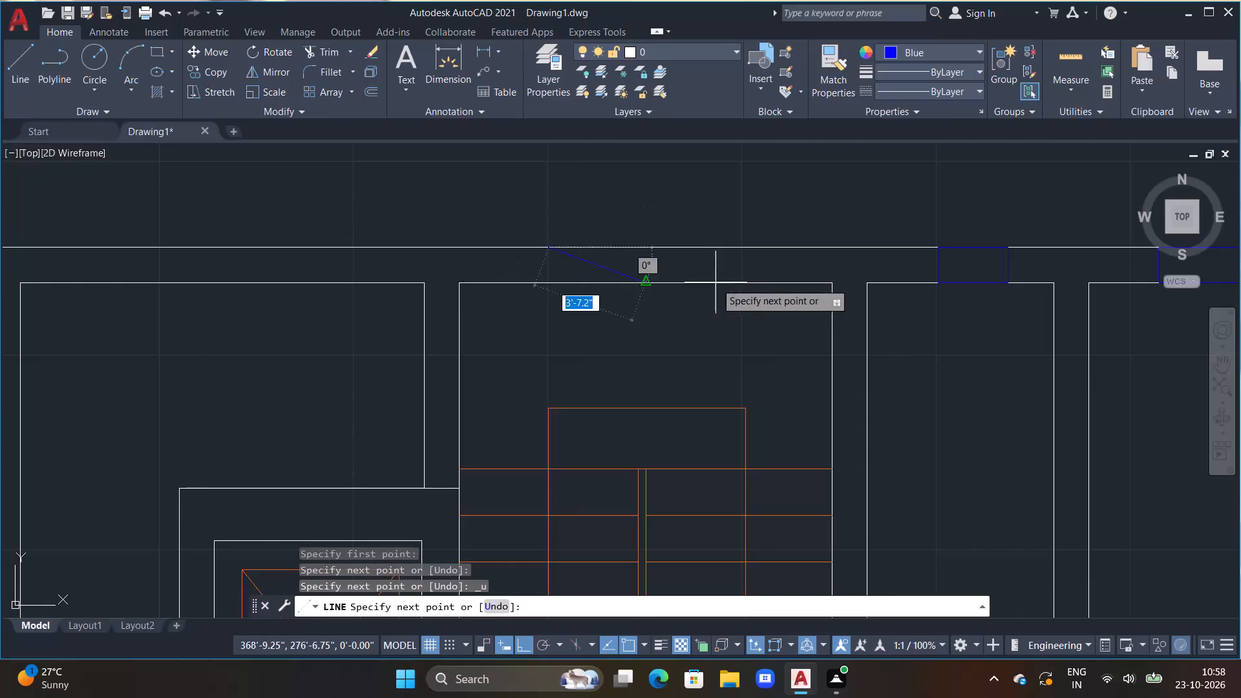
click(571, 330)
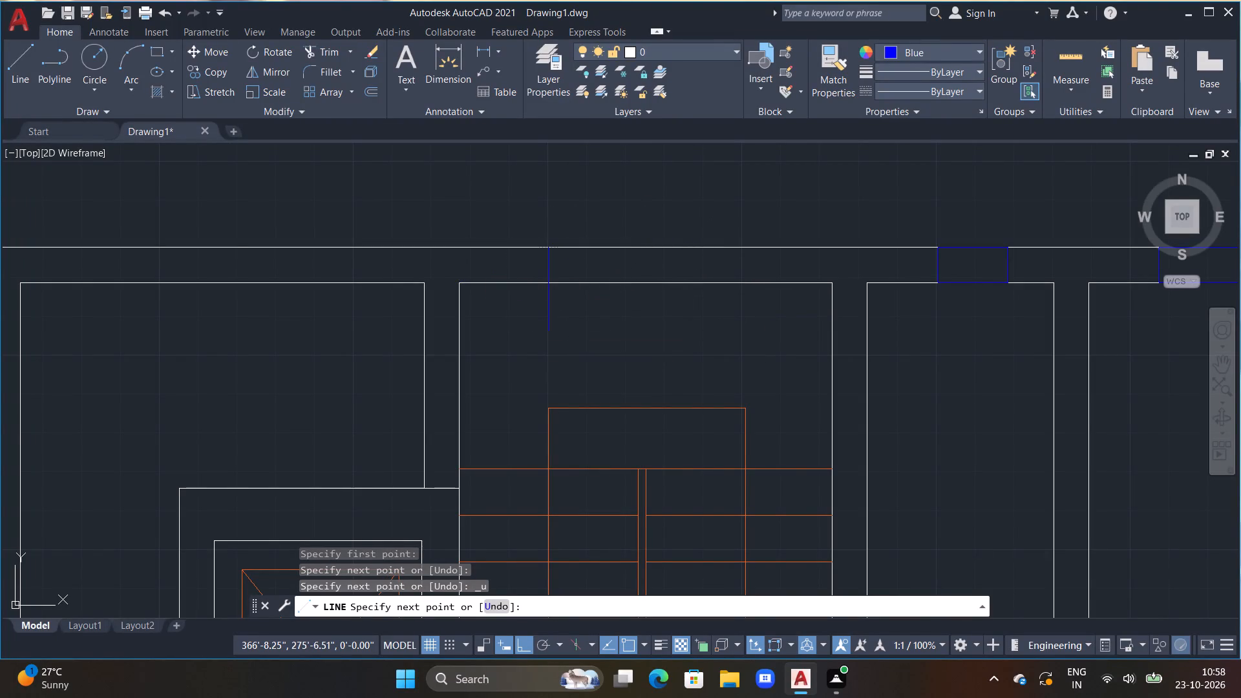
key(Escape)
Trim the overhanging lower end of the vertical blue line to the staircase room's inner north wall face.
text(TR)
key(space)
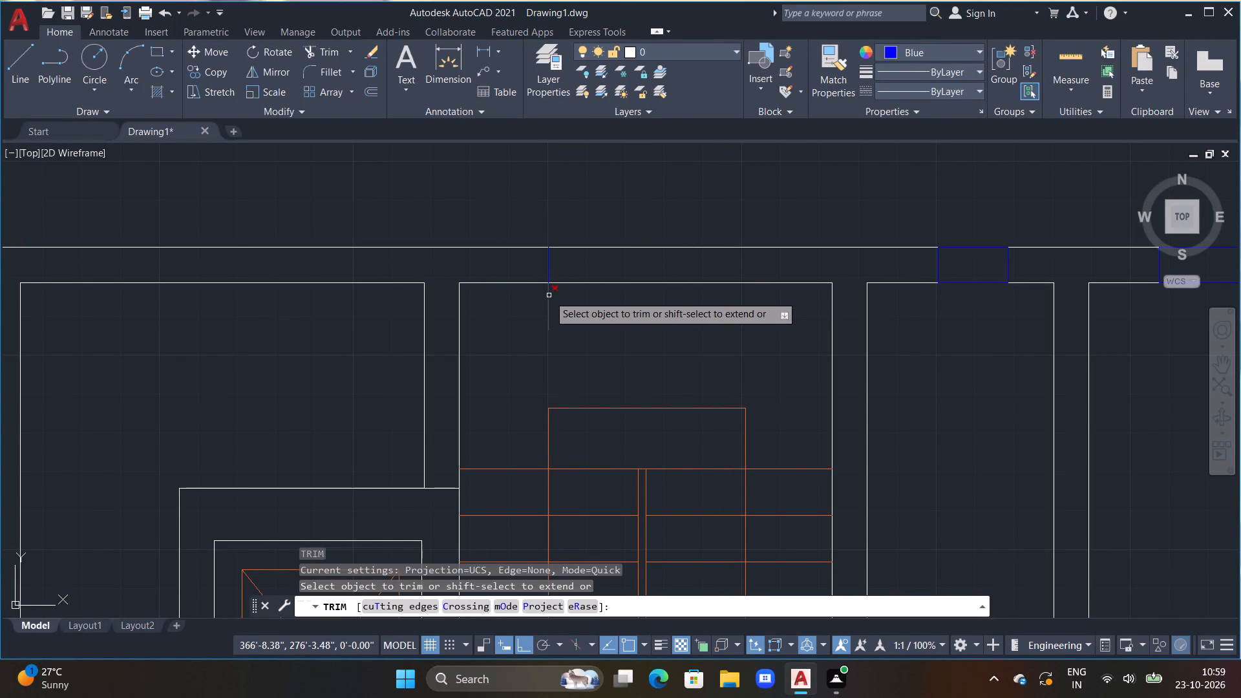
click(549, 295)
key(Escape)
Complete a blue window rectangle 4' long and 9" deep in the staircase's north wall, running east from the trimmed line.
text(L)
key(space)
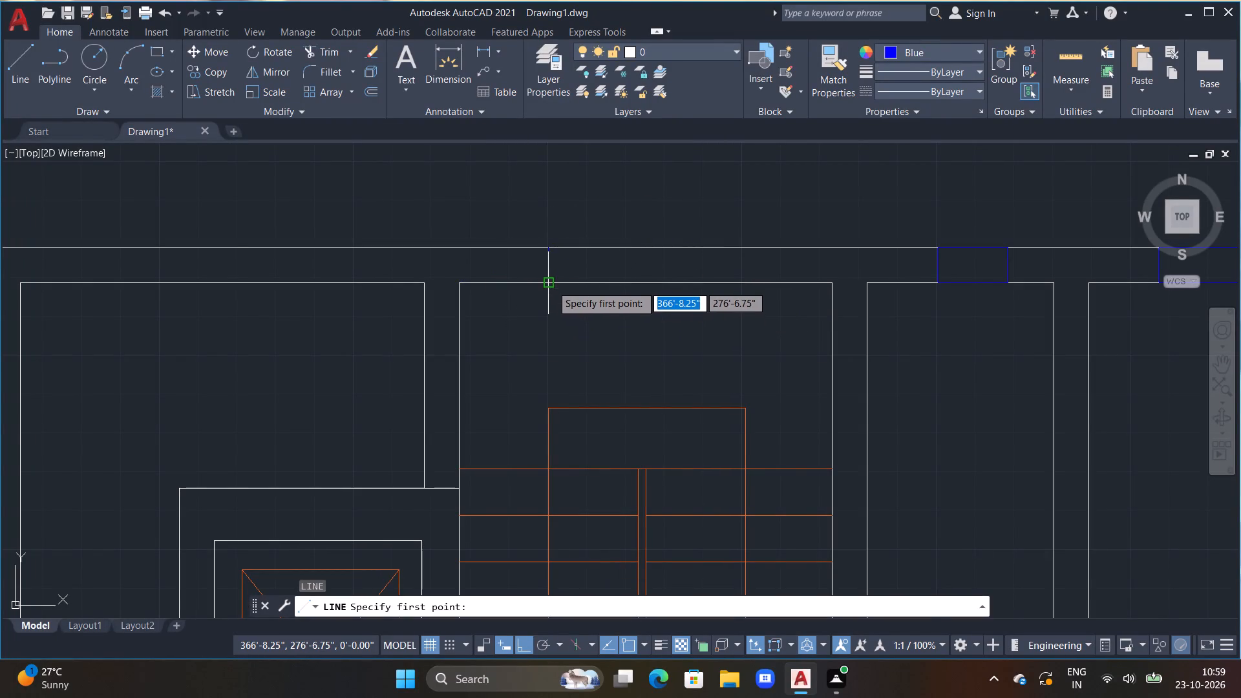
drag(551, 285, 576, 280)
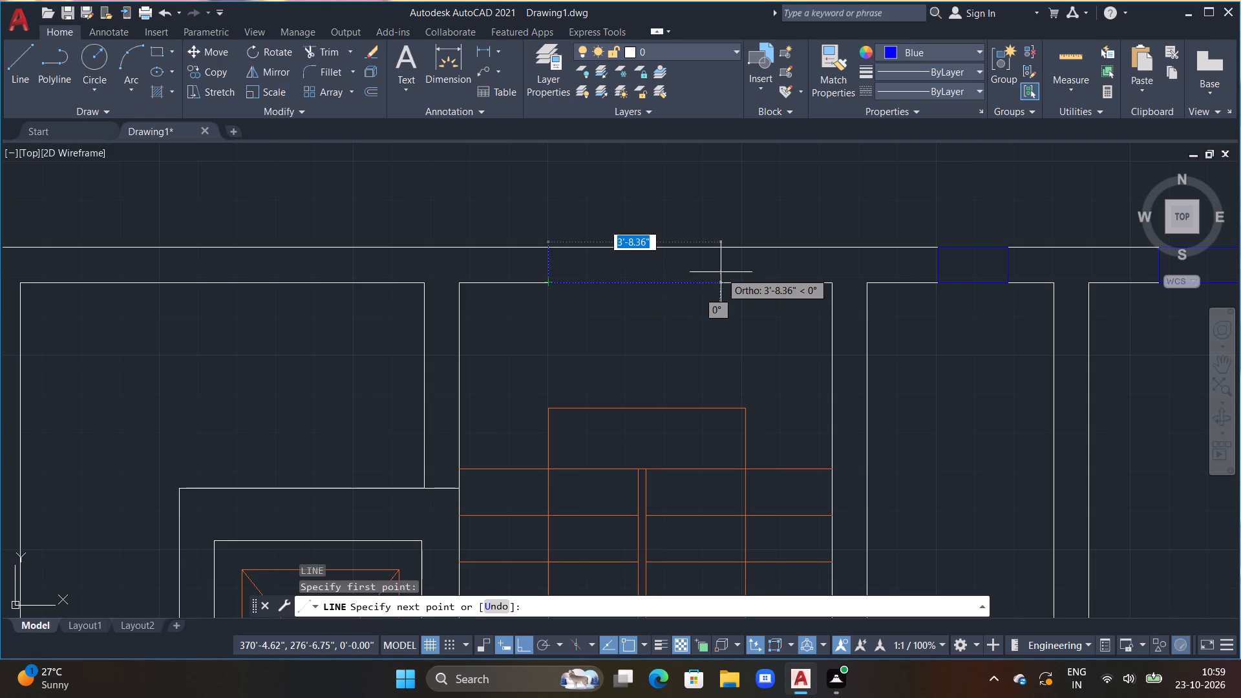
text(4')
key(Return)
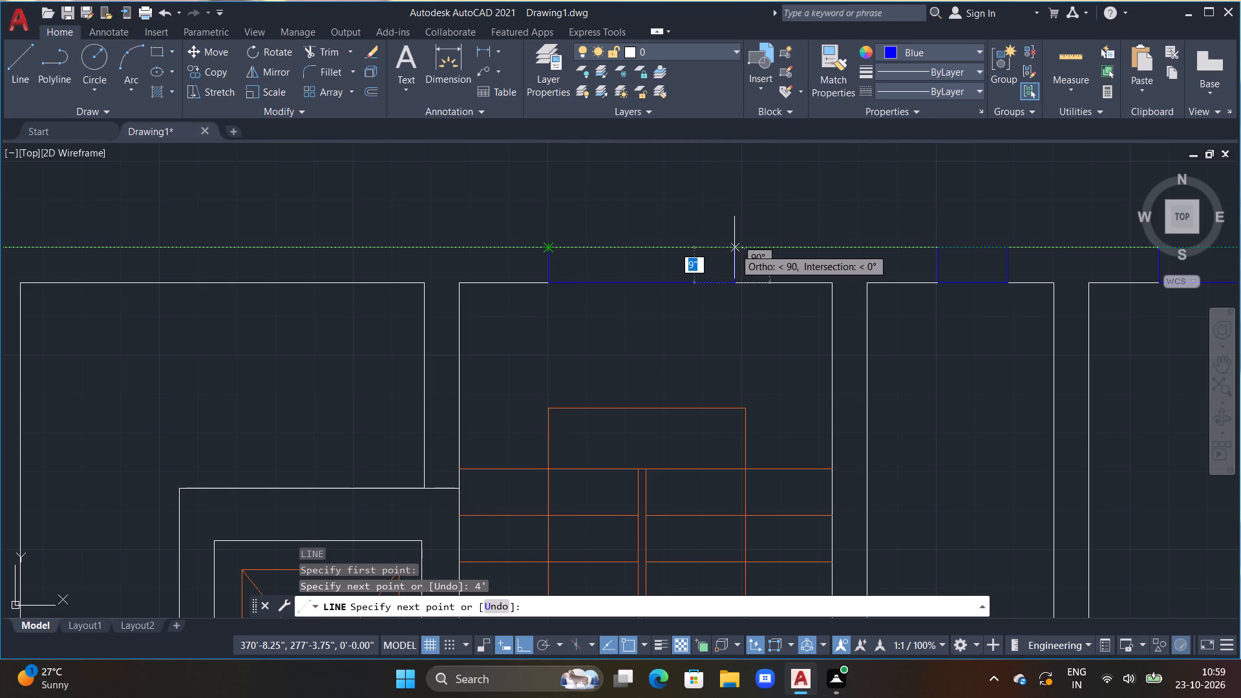
click(736, 244)
click(547, 248)
scroll(548, 255, down, 4)
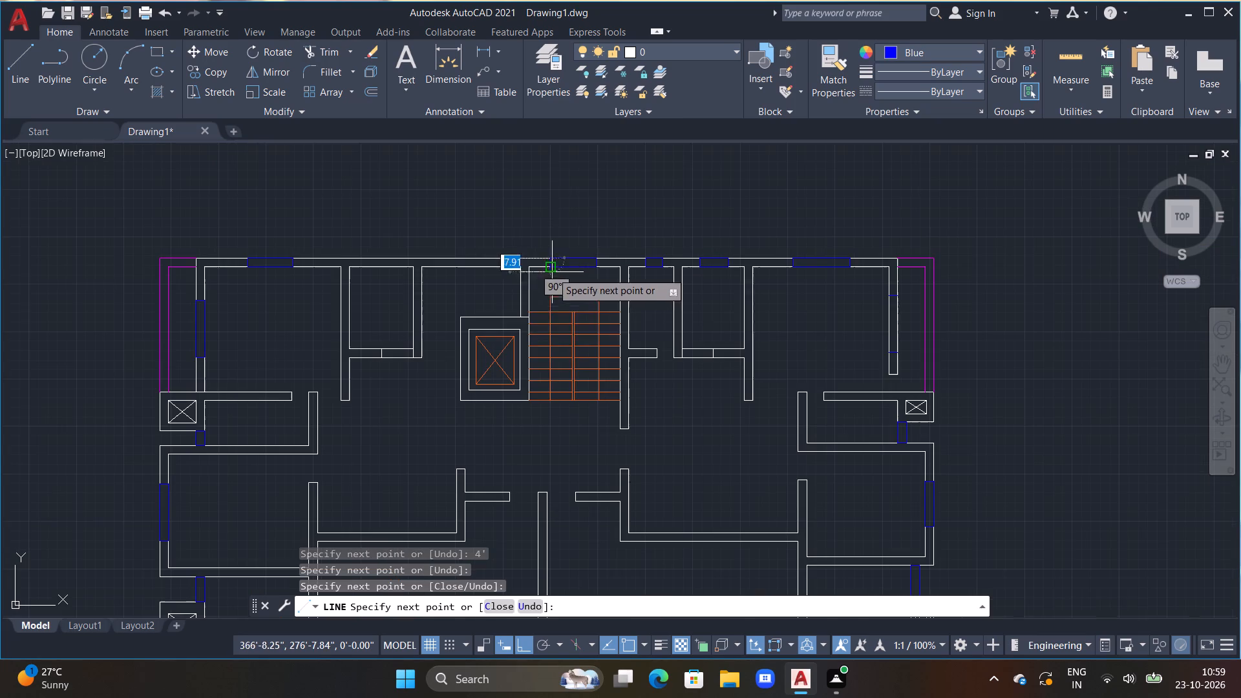
middle_click(537, 307)
key(Escape)
key(Escape)
Draw a vertical blue line across the north wall of the small room in the plan's northwest part.
middle_drag(564, 217, 829, 201)
scroll(668, 257, up, 1)
middle_drag(670, 260, 816, 360)
scroll(773, 340, up, 2)
middle_drag(797, 356, 666, 299)
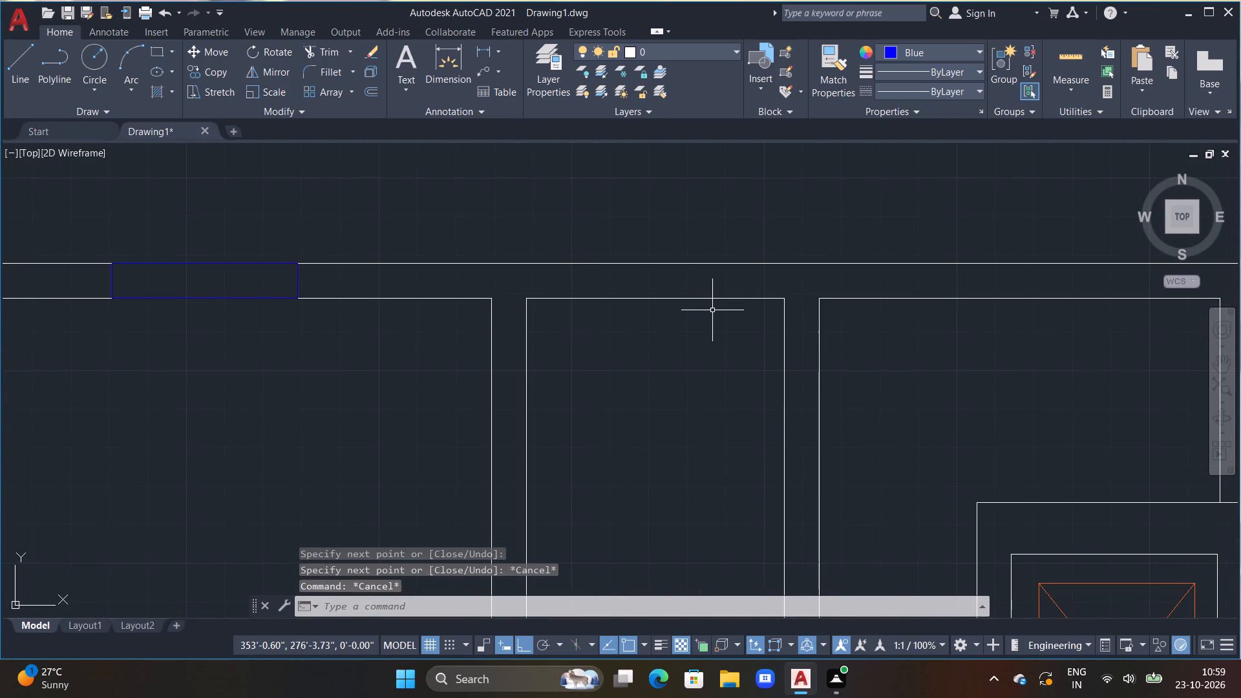
key(l)
key(space)
click(727, 248)
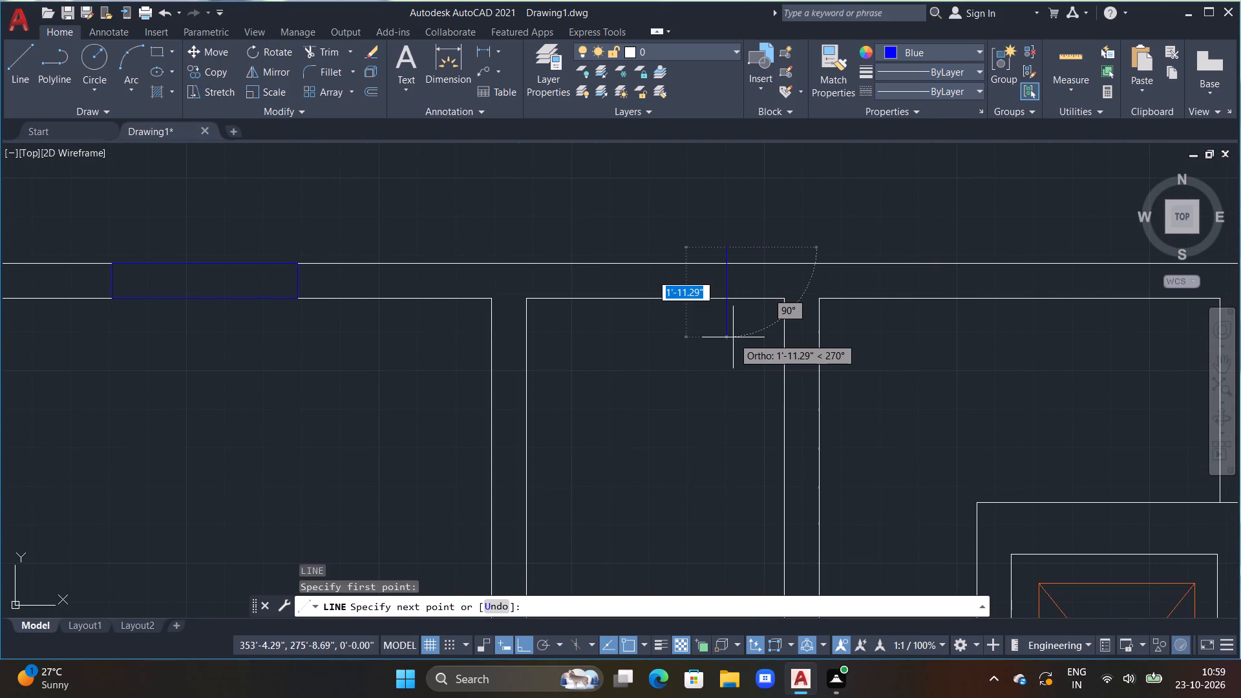
click(734, 330)
key(Escape)
Trim both overhanging ends of the small northwest room's vertical blue line to the north wall's faces.
text(TR)
key(space)
drag(724, 306, 731, 348)
double_click(730, 316)
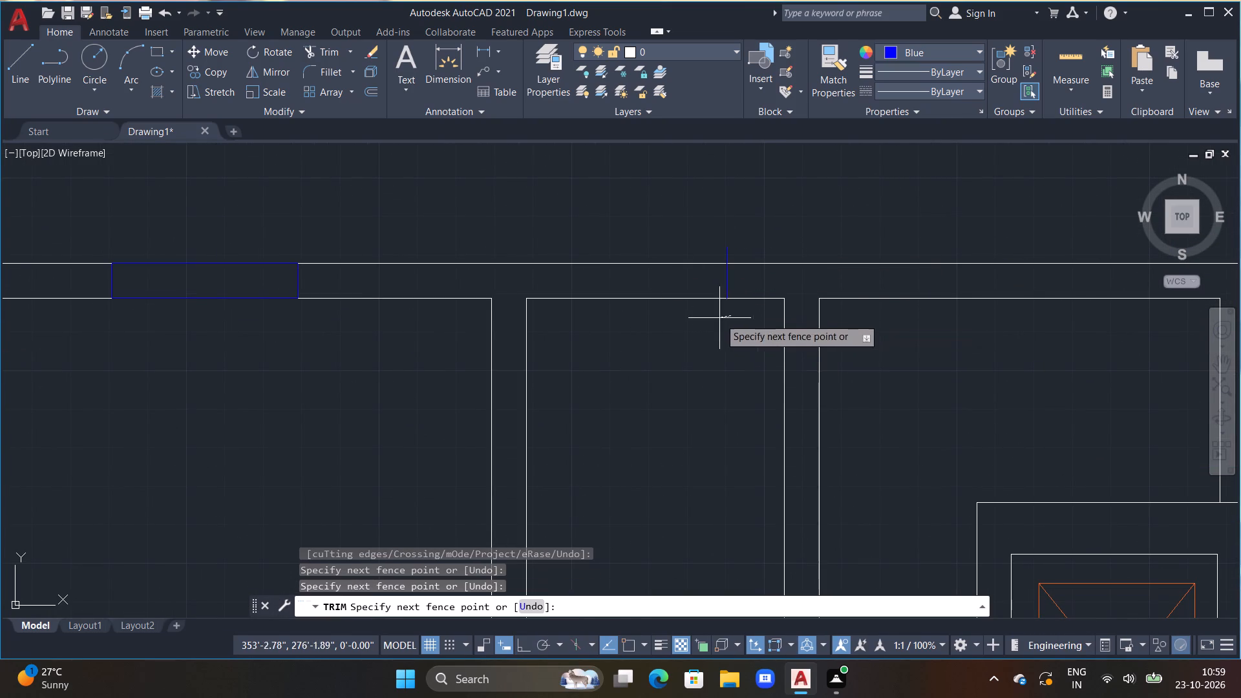
click(717, 337)
drag(729, 251, 721, 252)
click(719, 252)
key(Escape)
Complete a blue window rectangle 2'6" long and 9" deep in the small northwest room's north wall, running west from the trimmed line.
text(L)
key(space)
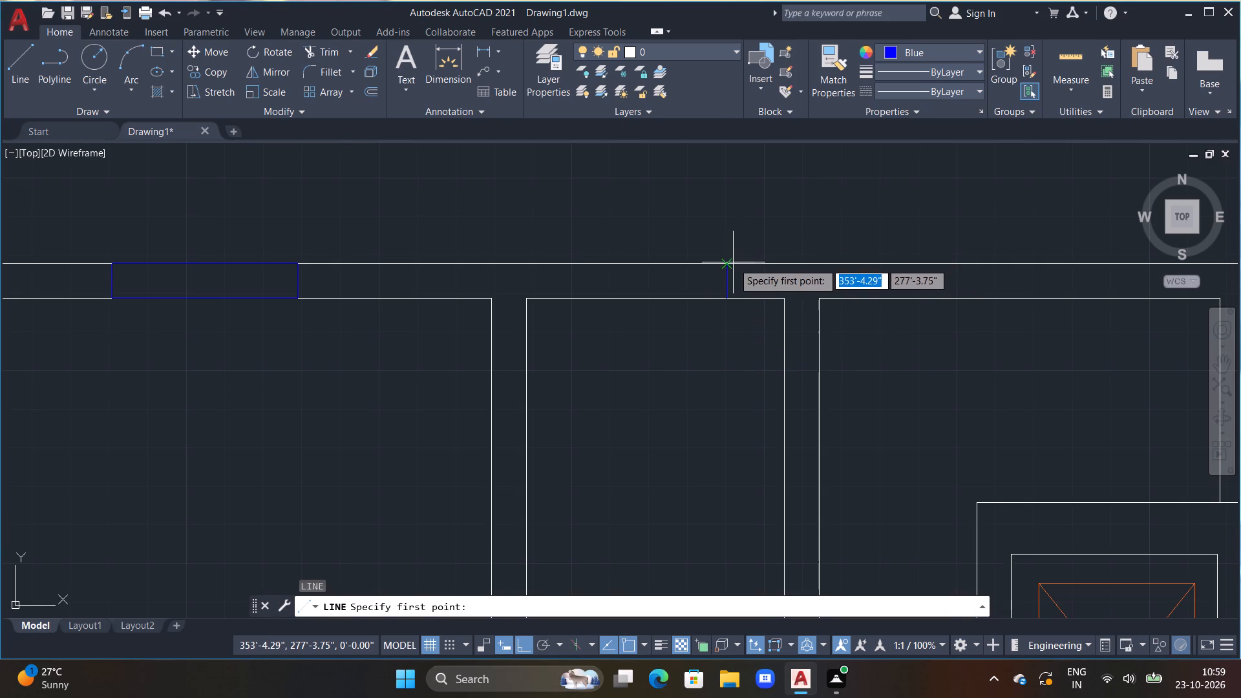
click(725, 264)
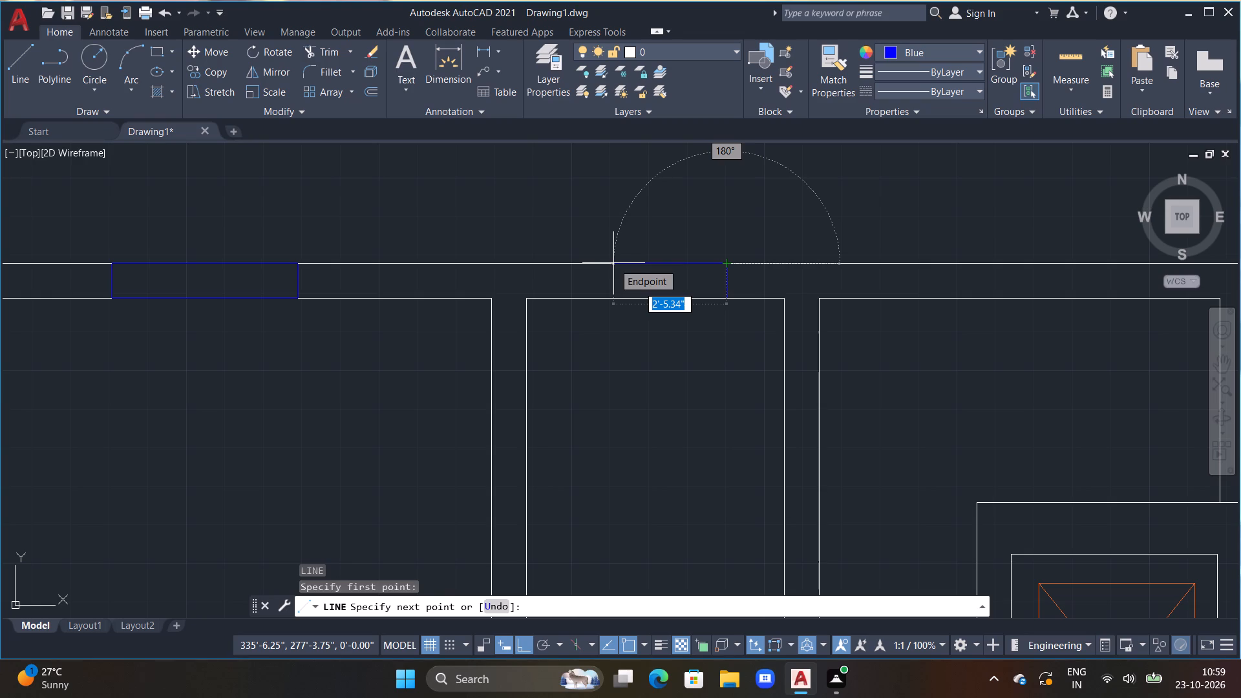
key(3)
key(BackSpace)
key(2)
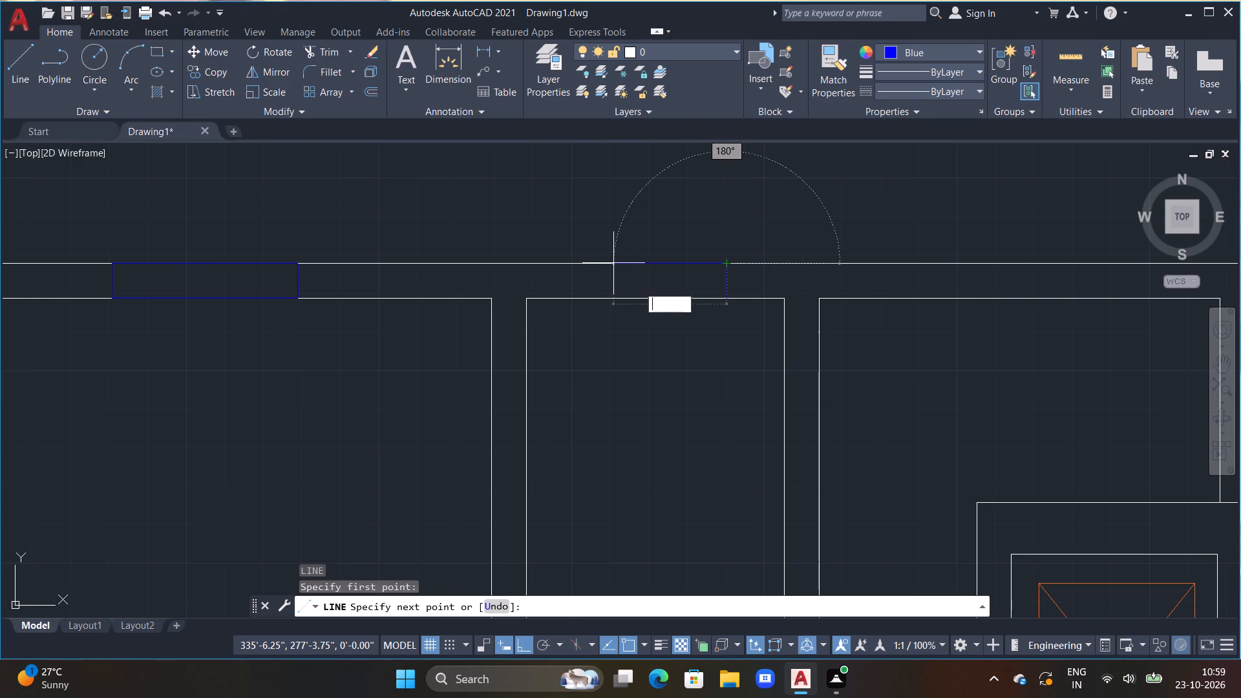
text('6")
key(Return)
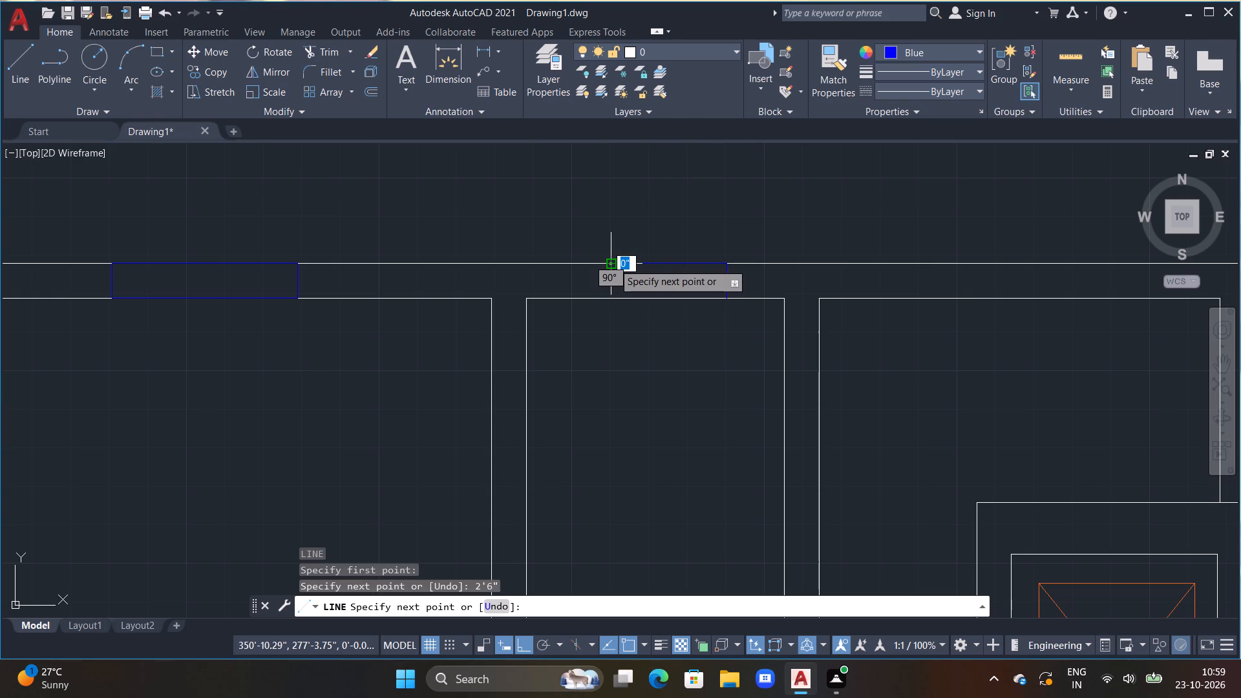
middle_drag(608, 318, 587, 361)
scroll(587, 361, up, 2)
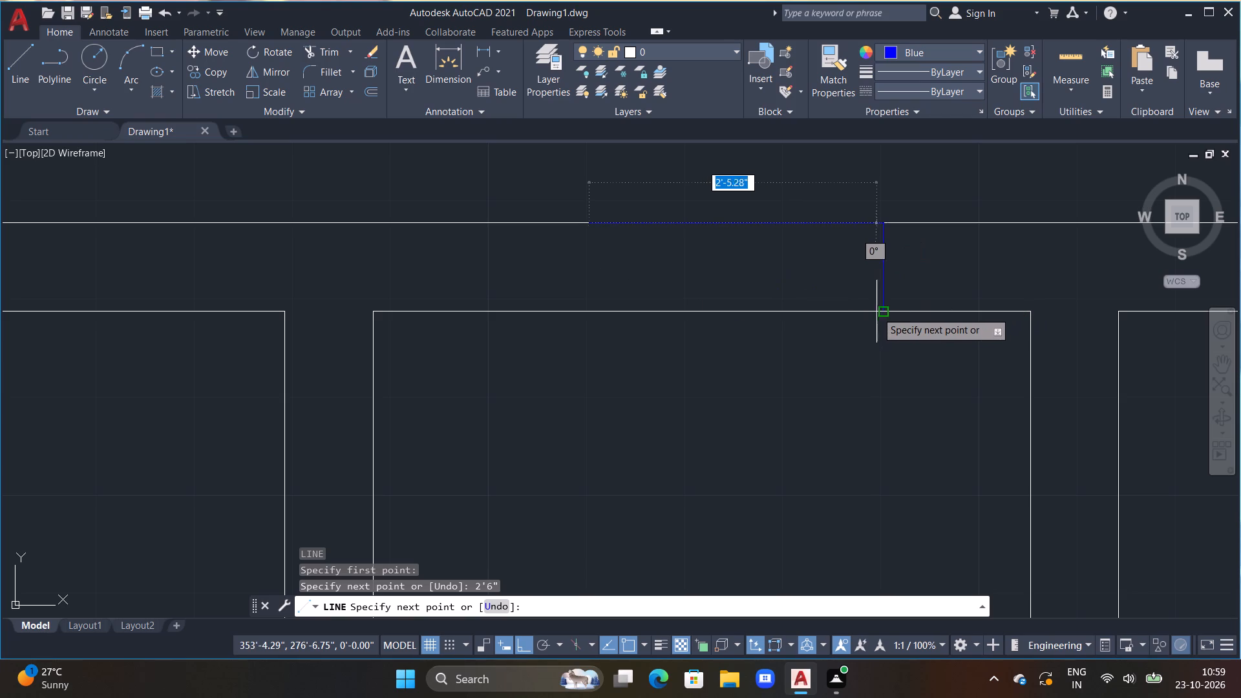
click(587, 311)
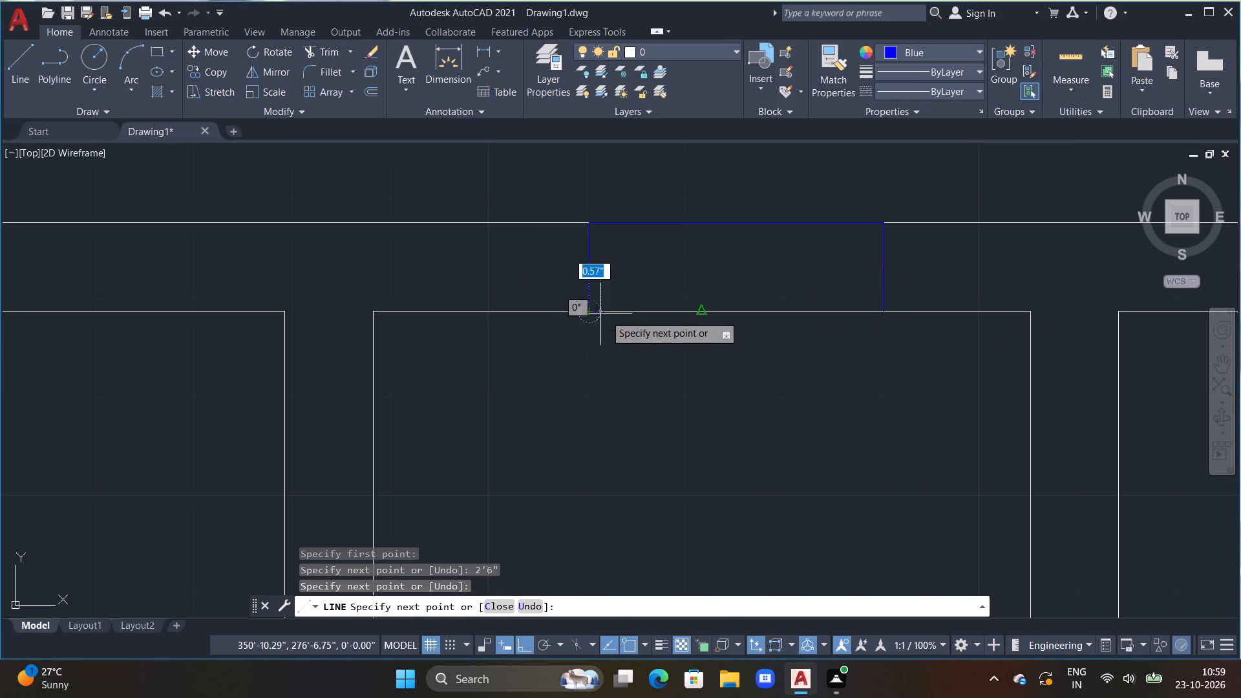
click(885, 313)
key(Escape)
Offset the upper face line of the northwest corner room's south wall 1'6" north, beside the crossed shaft.
scroll(885, 313, down, 3)
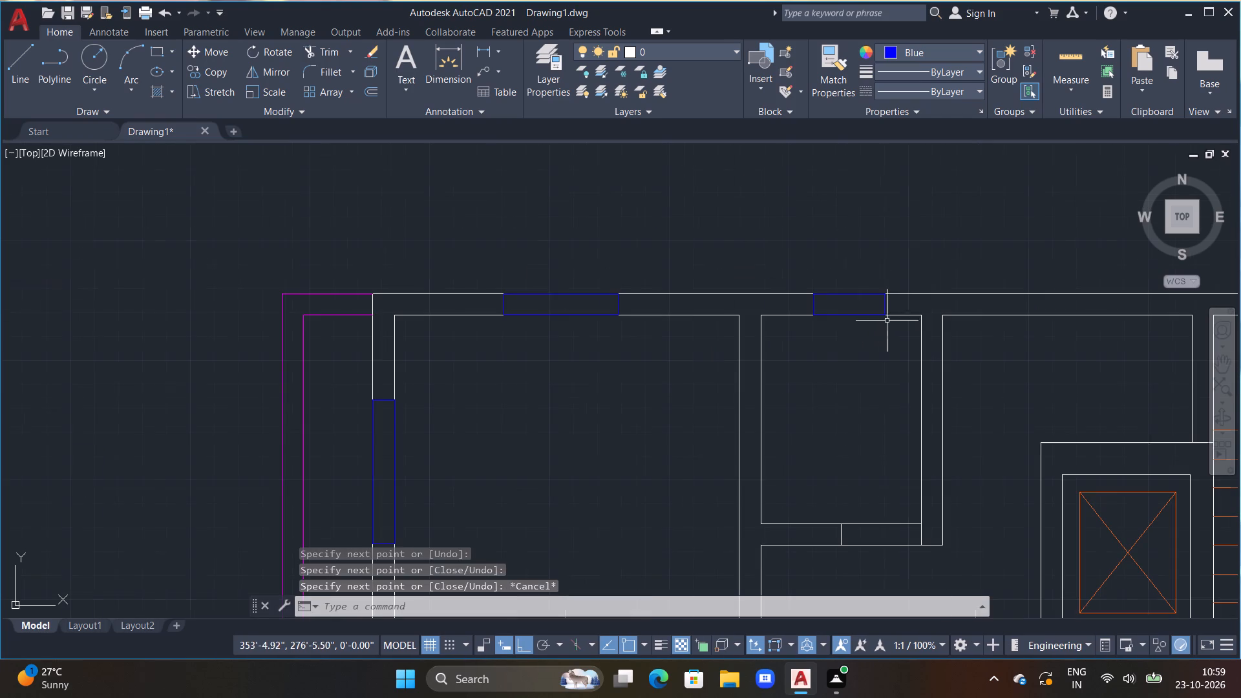
scroll(707, 424, down, 2)
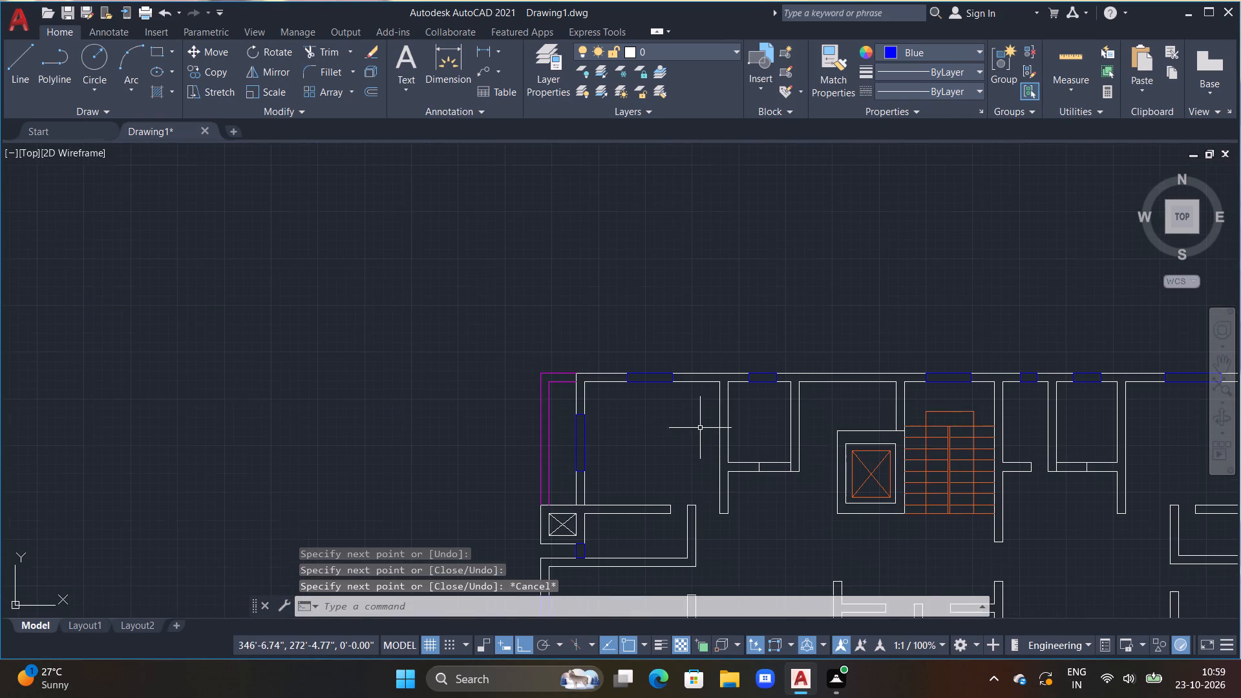
middle_drag(706, 377, 718, 328)
middle_drag(659, 432, 647, 368)
scroll(606, 390, up, 1)
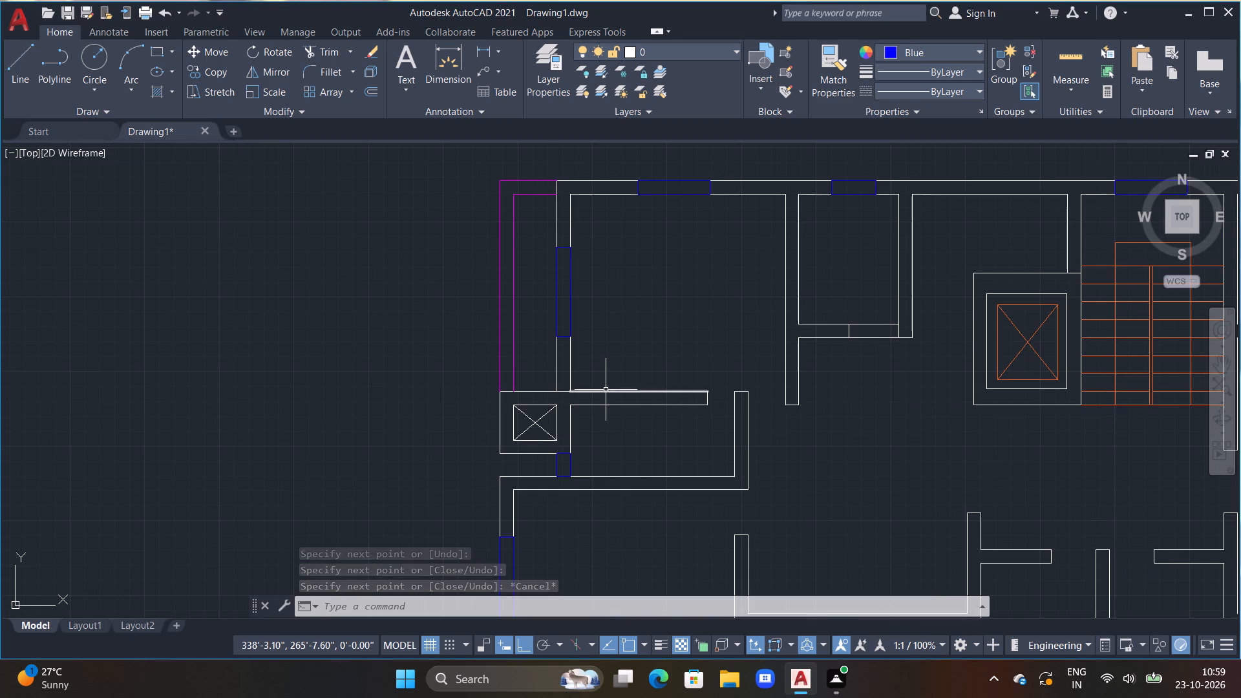
scroll(606, 388, up, 1)
middle_drag(611, 383, 676, 377)
scroll(676, 377, up, 1)
text(OFF 1'6")
key(Return)
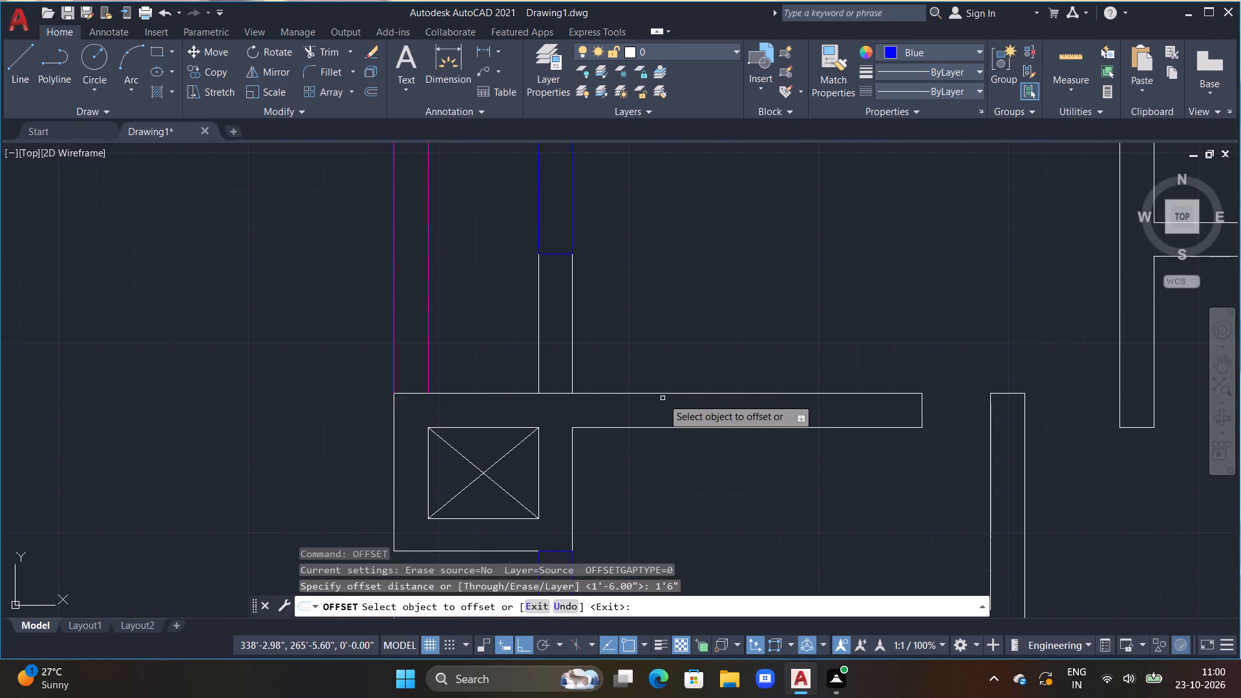
click(661, 394)
triple_click(659, 366)
key(Escape)
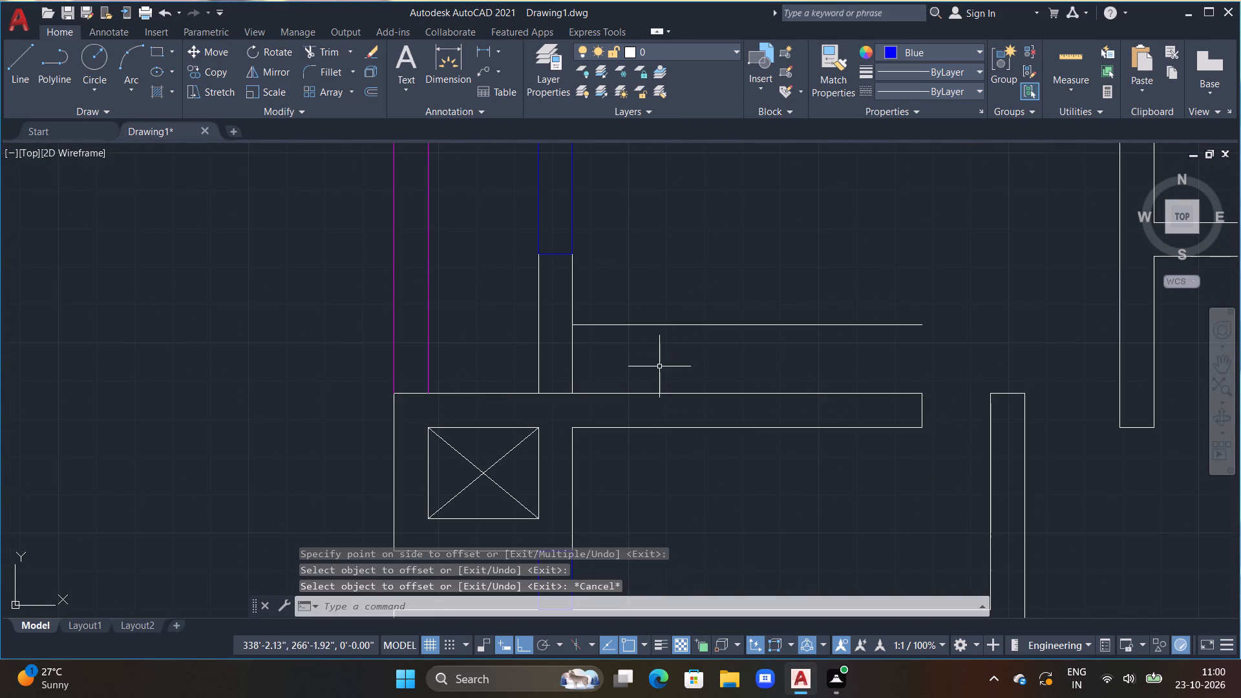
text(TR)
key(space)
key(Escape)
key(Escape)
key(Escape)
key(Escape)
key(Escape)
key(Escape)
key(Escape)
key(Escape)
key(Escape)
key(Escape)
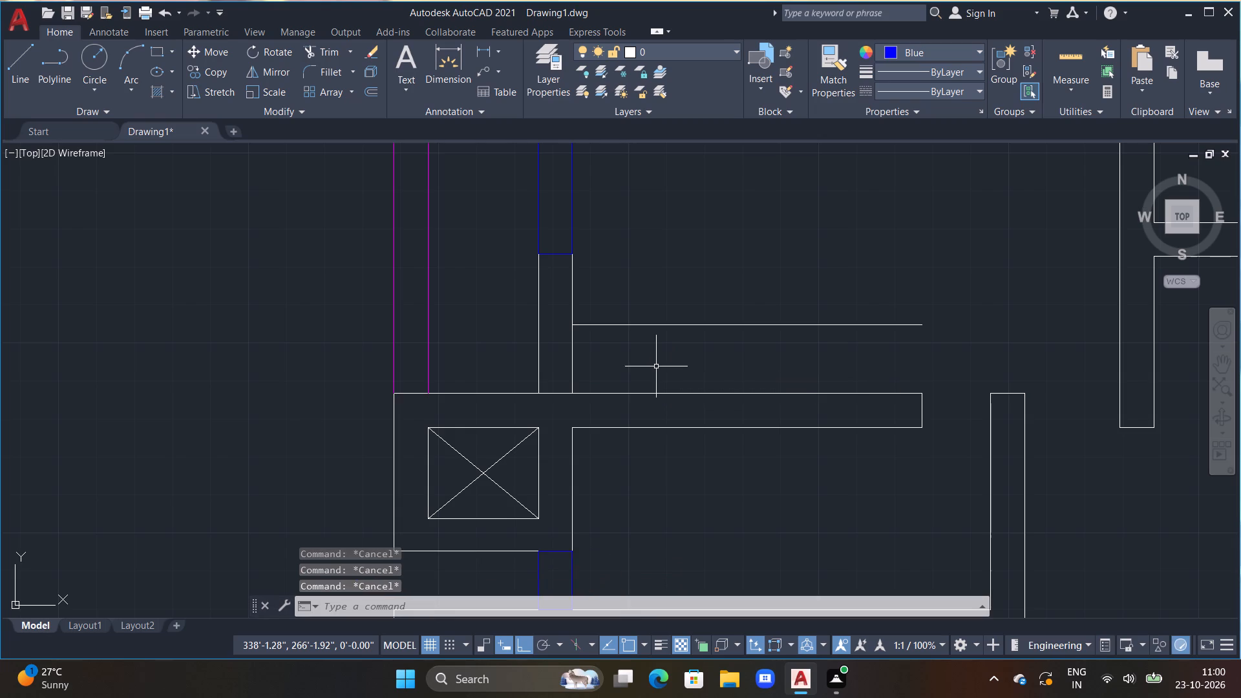
Extend the offset line west to the outer face of the northwest corner room's west wall.
text(EX)
key(space)
double_click(592, 324)
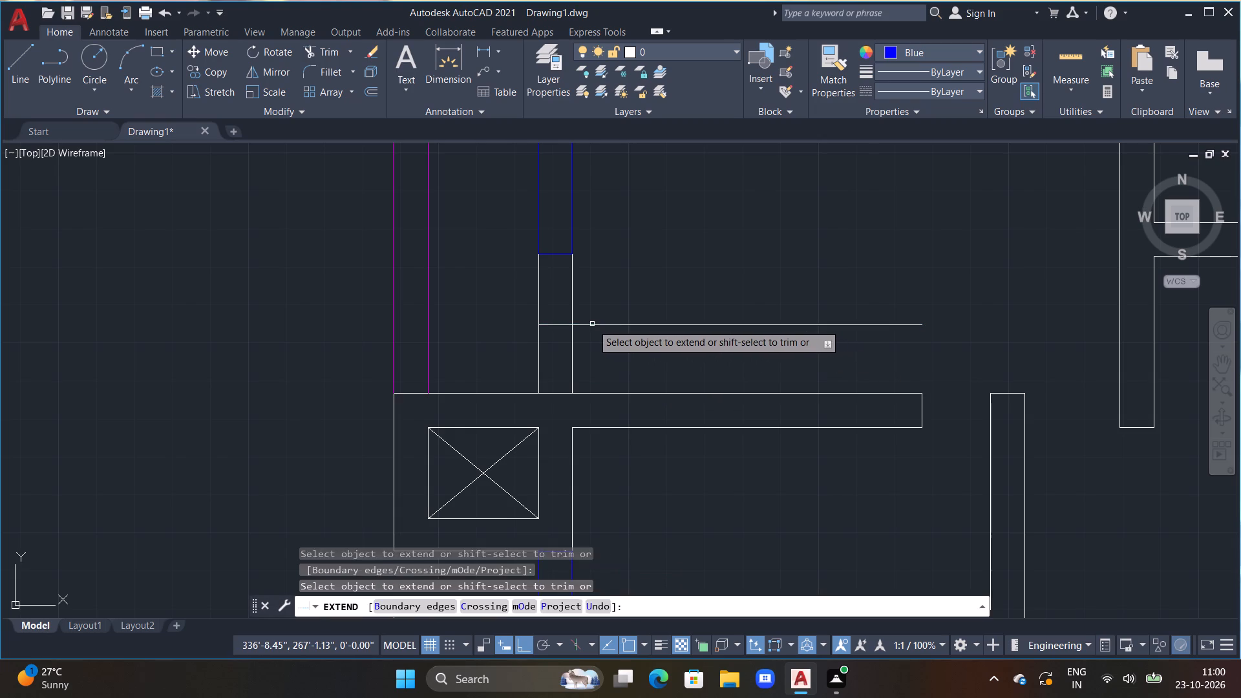
key(Escape)
Trim the west wall's two faces below the offset line and the line's excess inside the room, leaving a capped 1'6" opening.
text(TR)
key(space)
drag(526, 349, 608, 362)
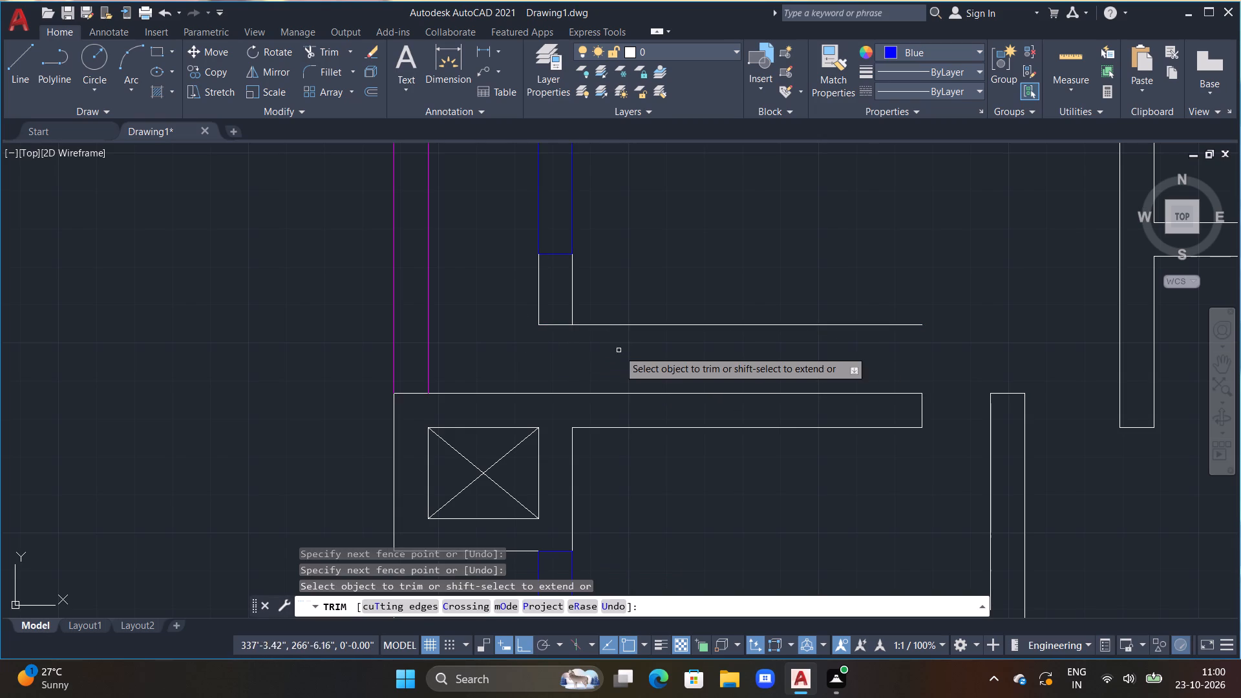
double_click(638, 323)
scroll(686, 316, down, 1)
middle_drag(693, 286, 688, 311)
scroll(693, 290, down, 2)
middle_drag(682, 282, 600, 269)
key(grave)
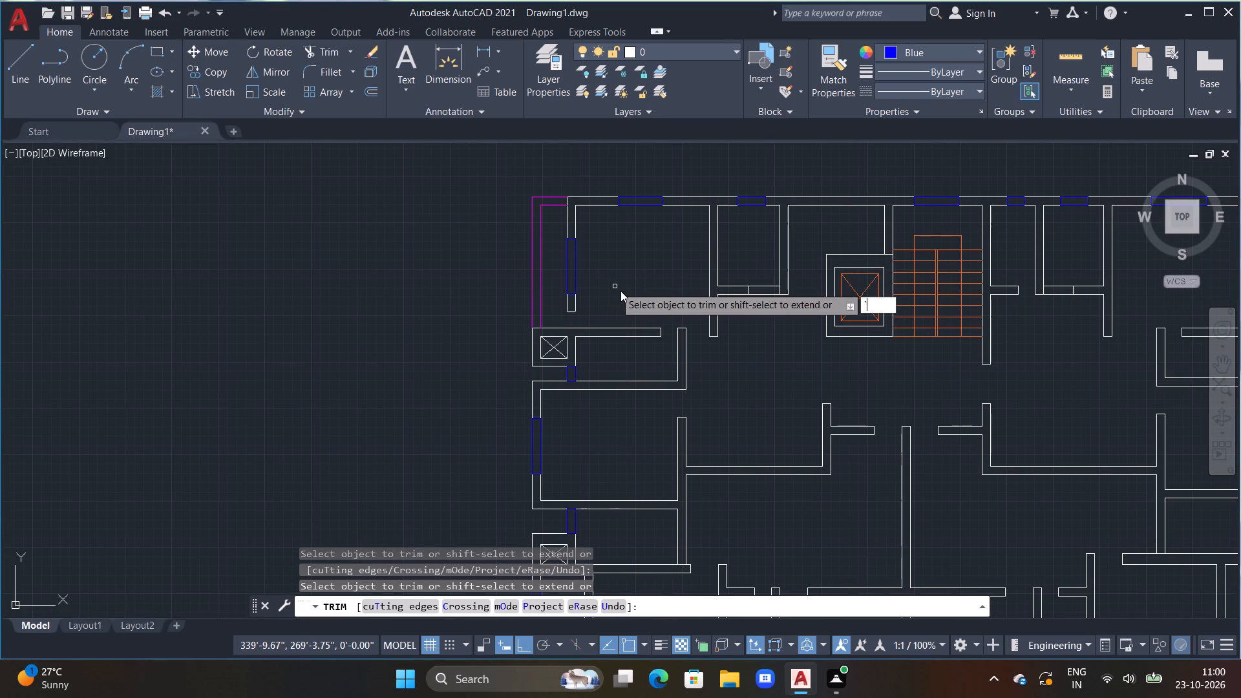
key(Escape)
key(Escape)
key(Escape)
key(Escape)
Offset two blue lines at 3" spacing inside the northwest corner room's north wall window, starting from its outer edge.
middle_drag(626, 301, 545, 295)
scroll(571, 293, down, 1)
middle_drag(626, 280, 460, 308)
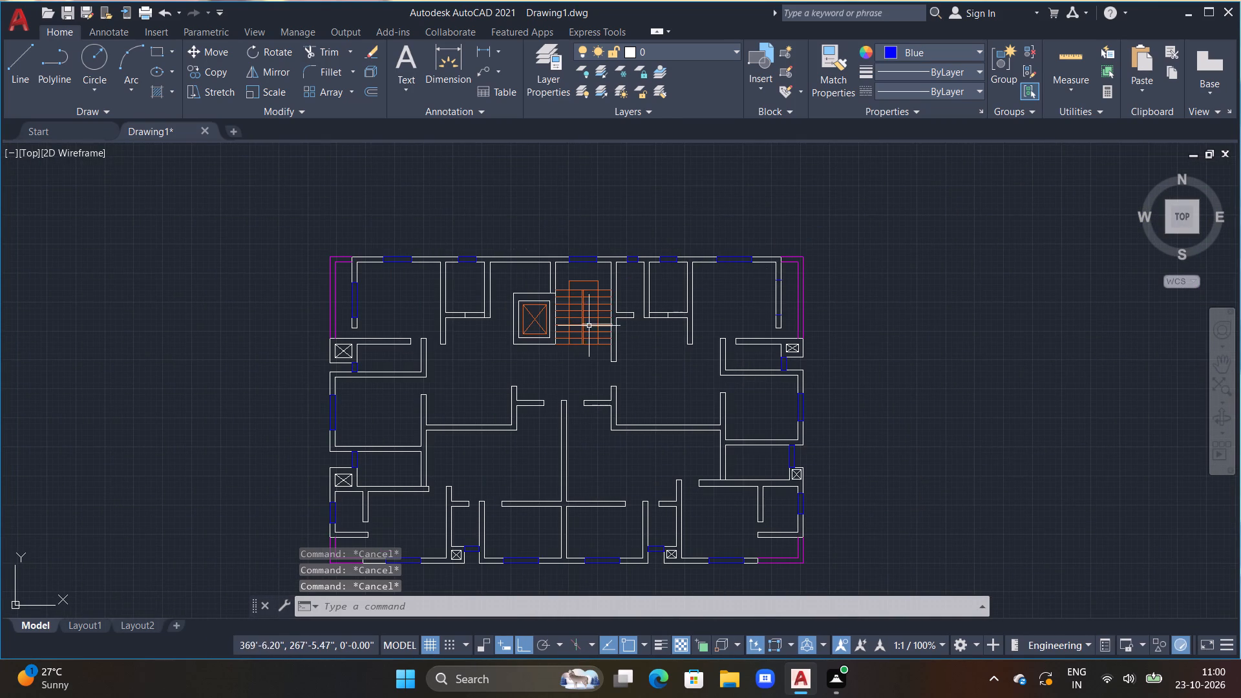
middle_drag(601, 334, 781, 406)
key(Escape)
scroll(660, 348, up, 1)
key(Escape)
text(OFF 3")
key(Return)
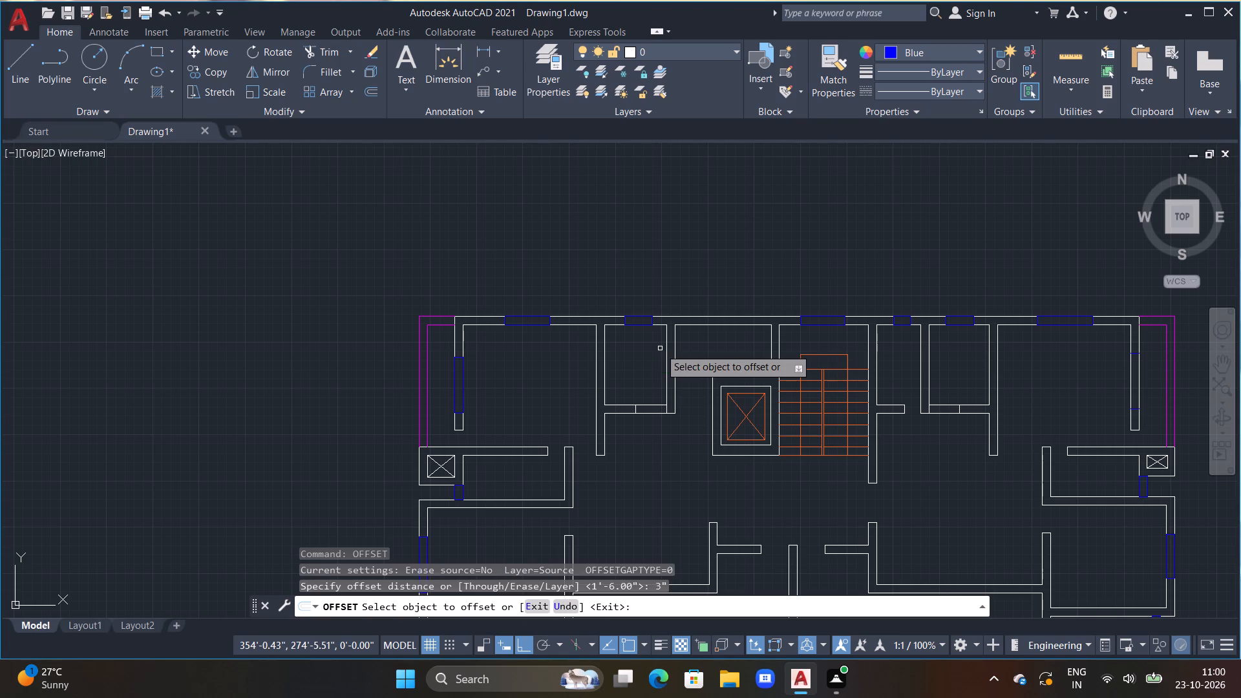
scroll(512, 310, up, 3)
click(547, 326)
click(542, 365)
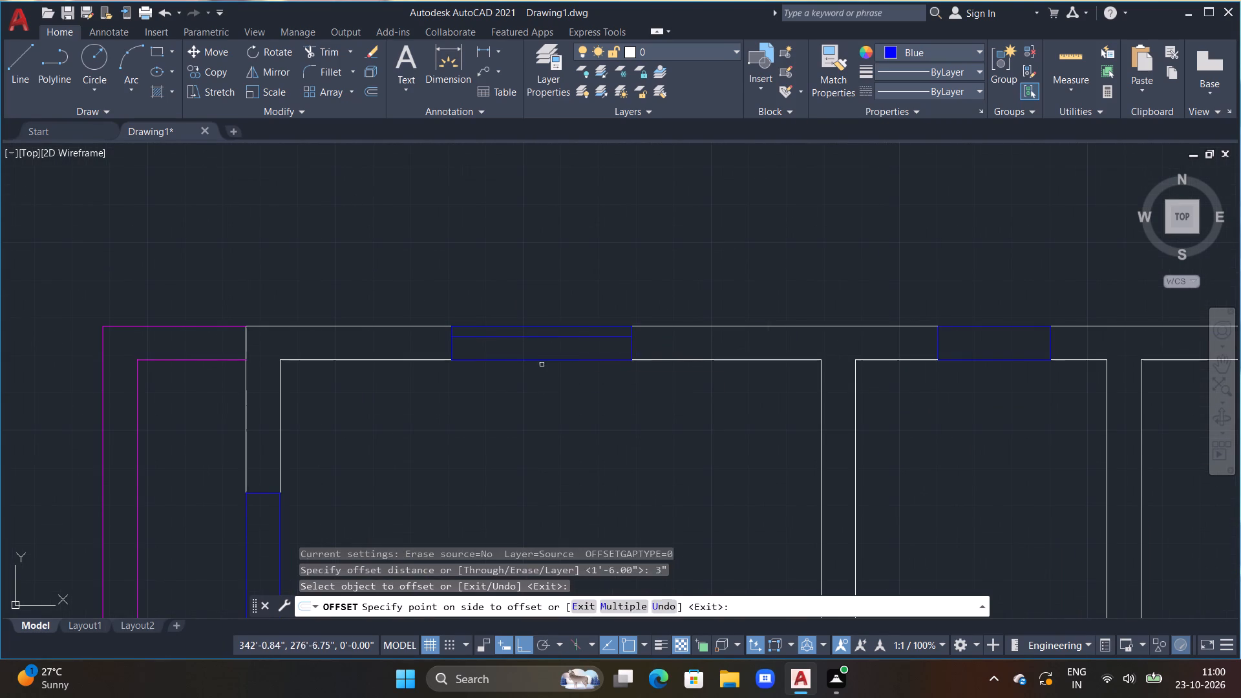
drag(538, 338, 536, 347)
drag(525, 418, 531, 419)
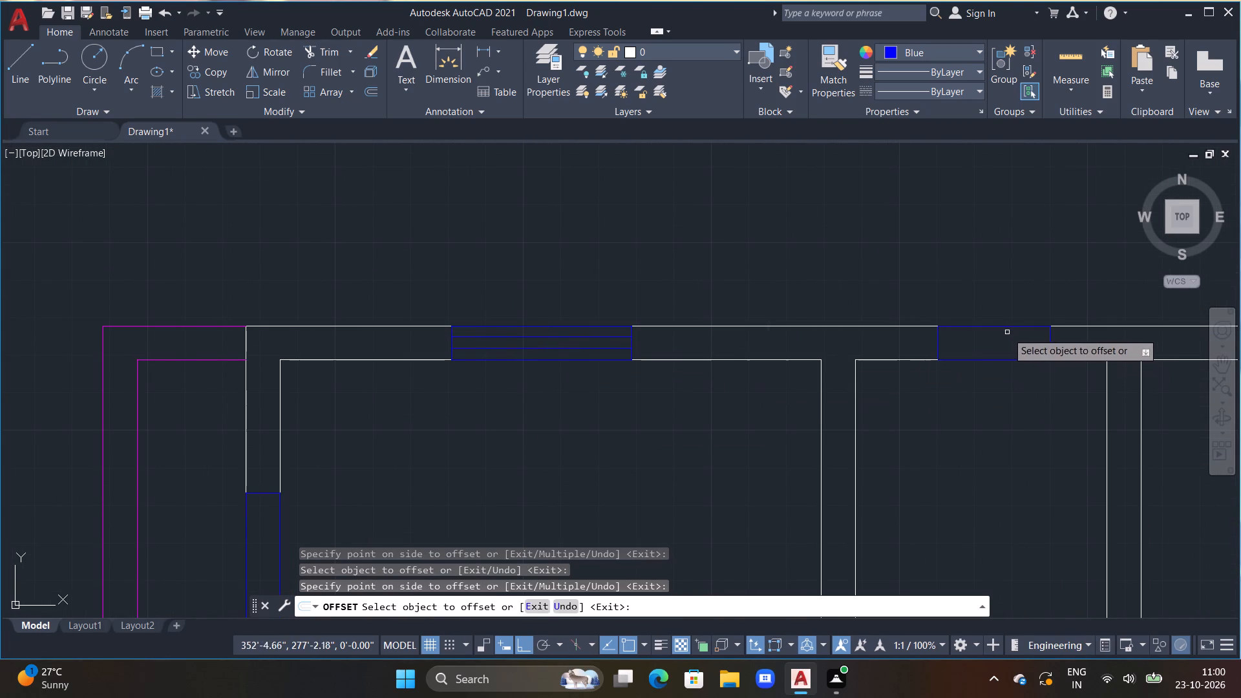
Offset two blue lines at 3" spacing inside the small northwest room's north wall window.
click(1001, 327)
click(1002, 338)
double_click(1001, 337)
click(1002, 368)
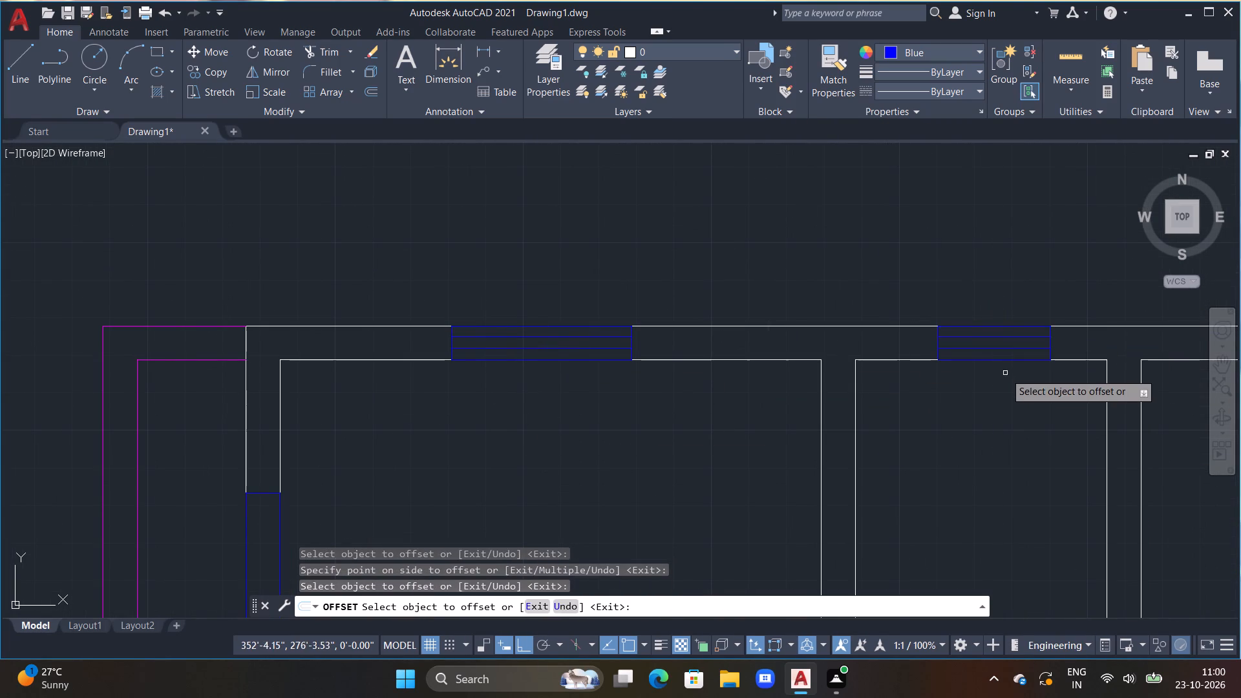
Offset two blue lines at 3" spacing inside the northwest corner room's west wall window, starting from its outer edge.
scroll(1004, 379, down, 2)
middle_drag(990, 409, 957, 350)
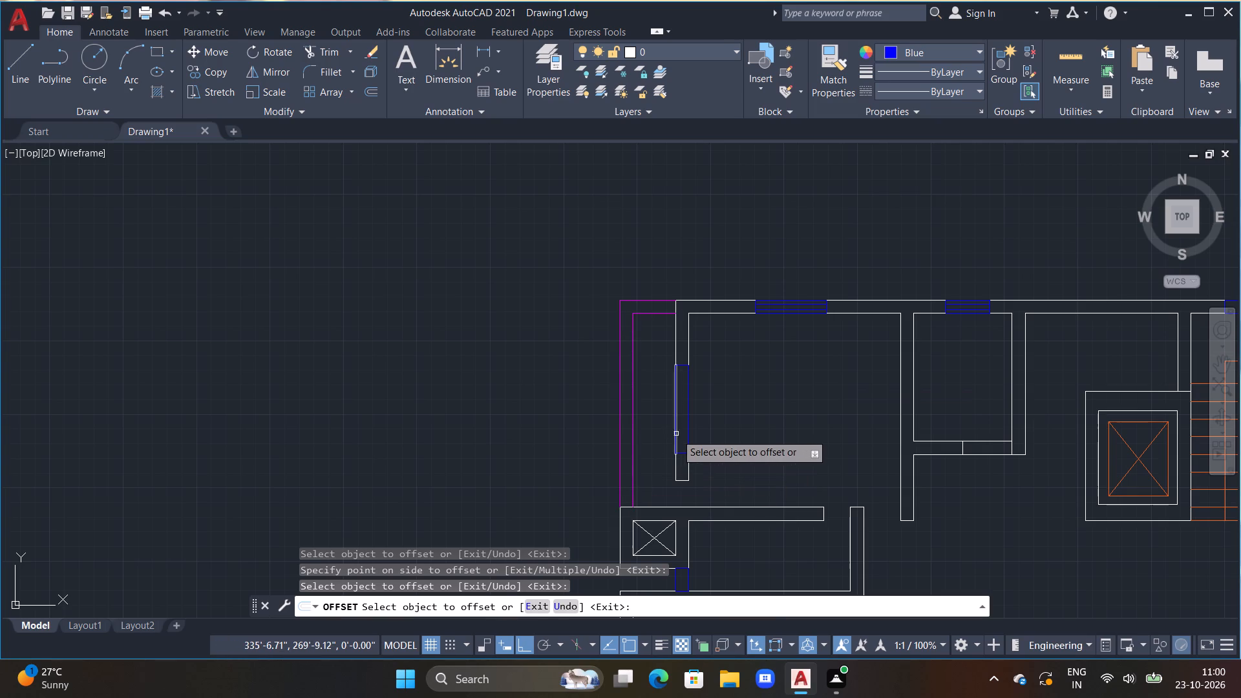
click(676, 434)
drag(692, 441, 684, 438)
drag(681, 435, 687, 437)
drag(692, 439, 697, 444)
Offset two blue lines at 3" spacing inside the short window just south of the northwest crossed shaft, starting from its west edge.
middle_drag(712, 434, 683, 330)
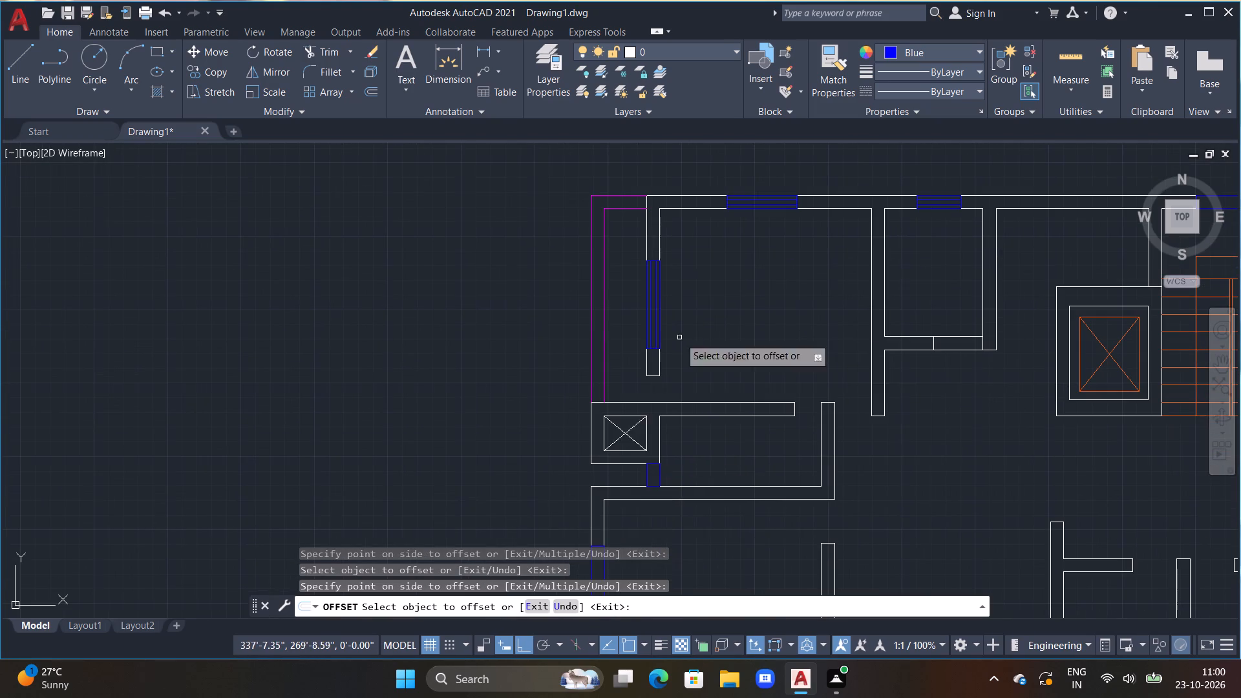
drag(648, 476, 666, 485)
click(664, 485)
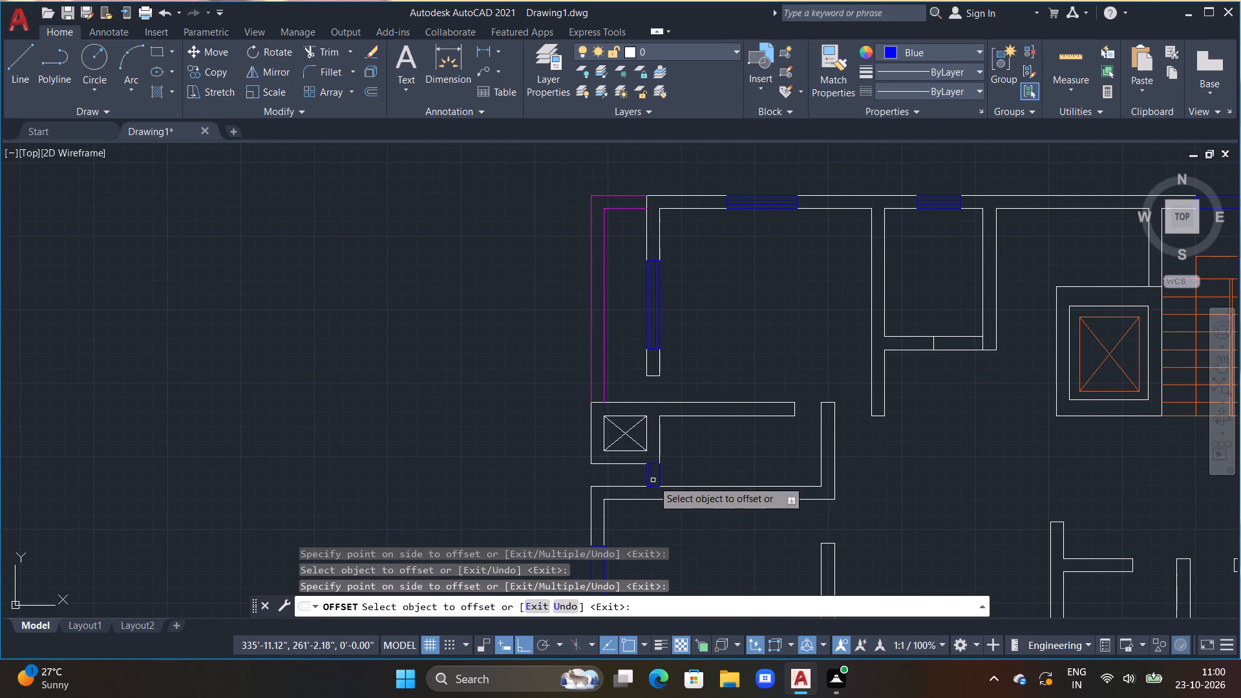
click(652, 479)
click(663, 481)
Offset two blue lines at 3" spacing inside the middle west room's west wall window, starting from its outer edge.
middle_drag(662, 491, 638, 323)
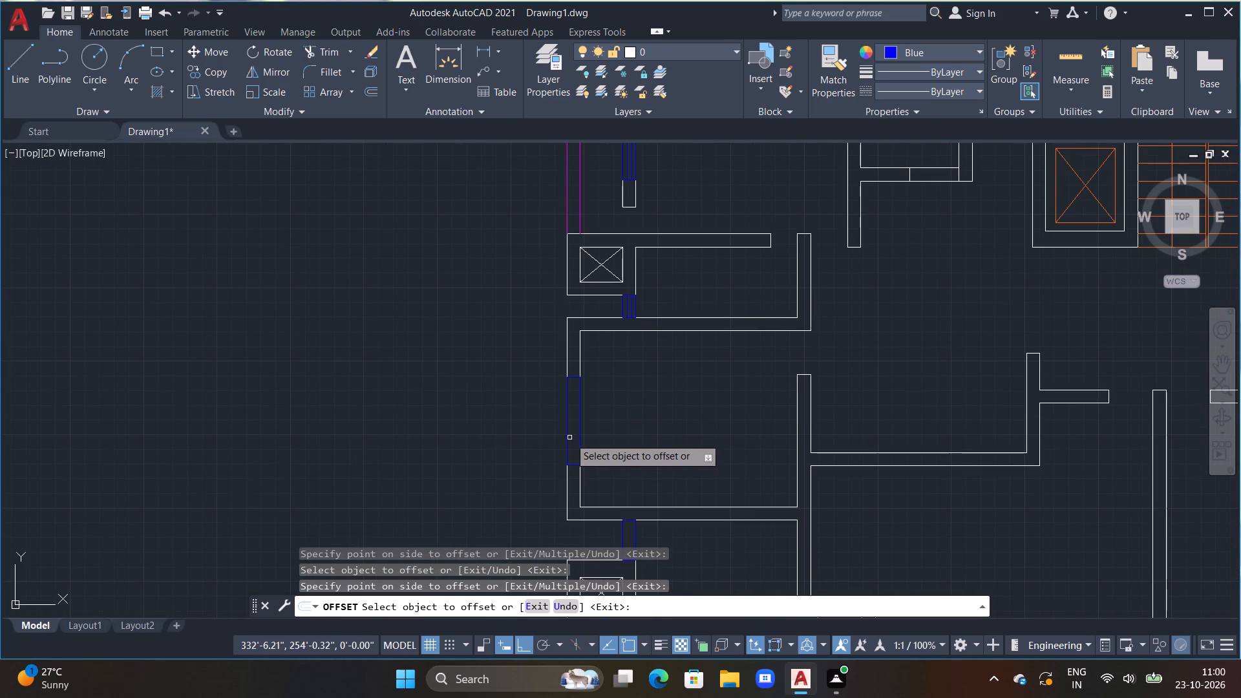
click(567, 435)
triple_click(584, 446)
drag(572, 436, 580, 442)
click(591, 450)
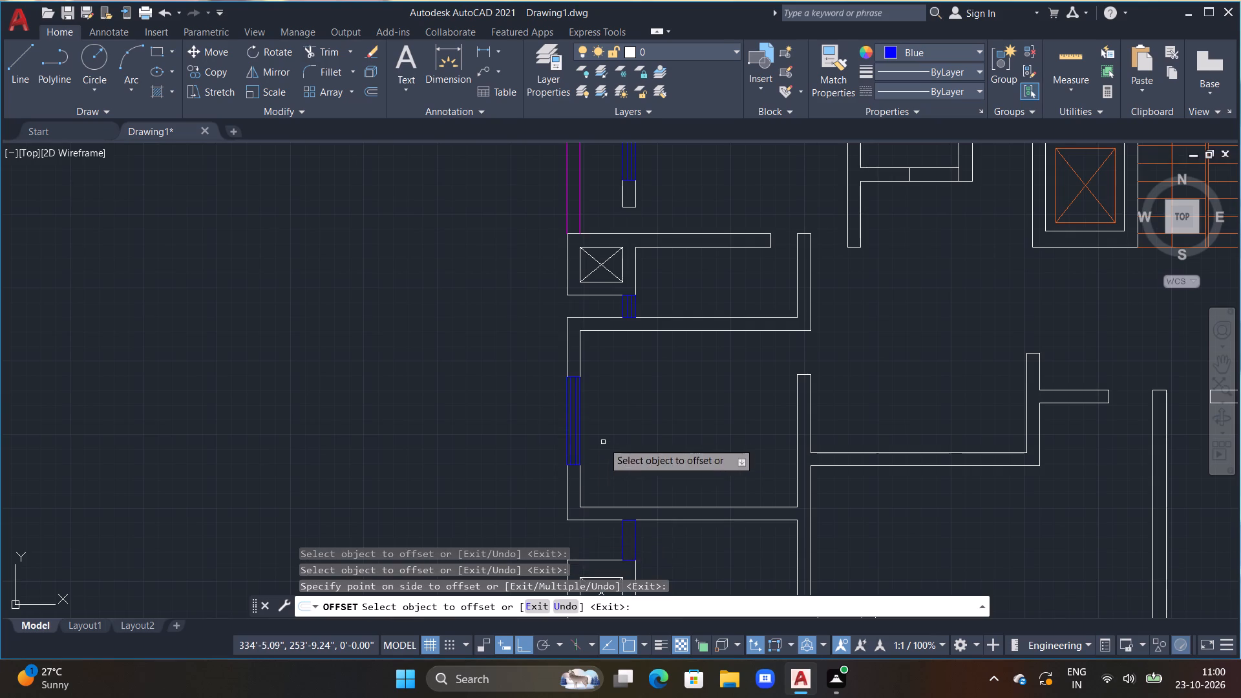
Offset two blue lines at 3" spacing inside the short window just north of the southwest crossed shaft, starting from its west edge.
middle_drag(603, 442, 586, 284)
double_click(605, 388)
click(621, 397)
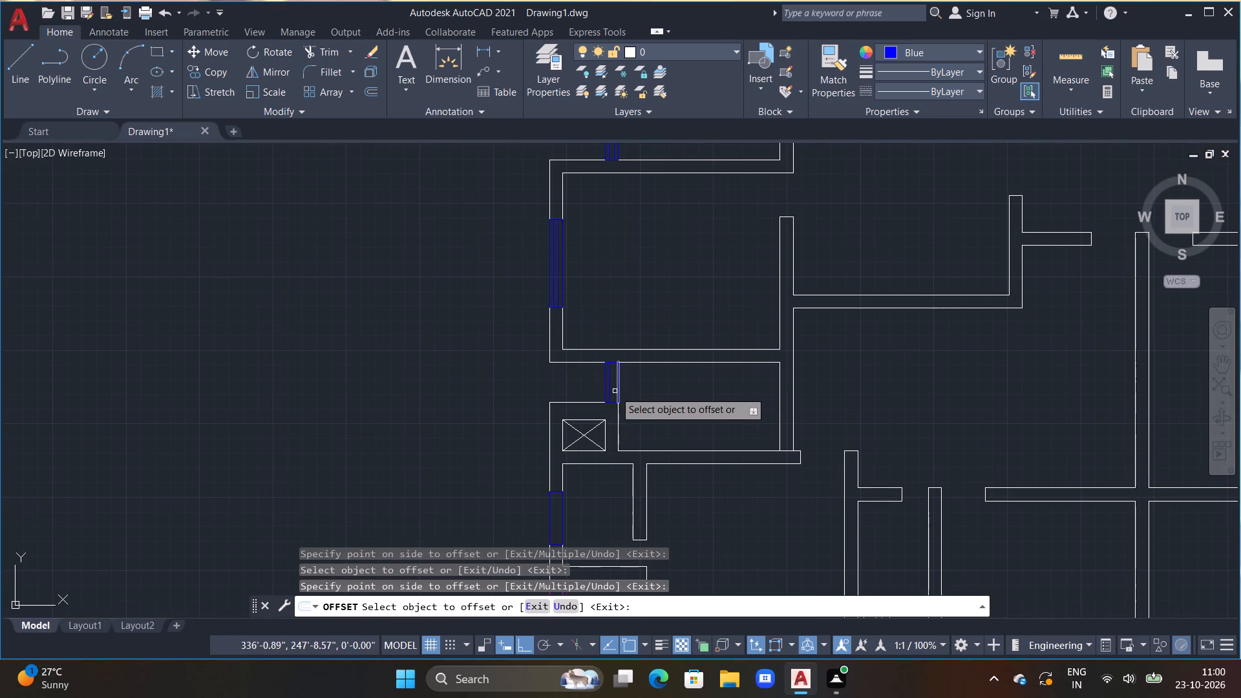
click(611, 390)
click(618, 396)
Offset two blue lines at 3" spacing inside the west wall window of the small room below the southwest crossed shaft.
middle_drag(650, 417, 642, 316)
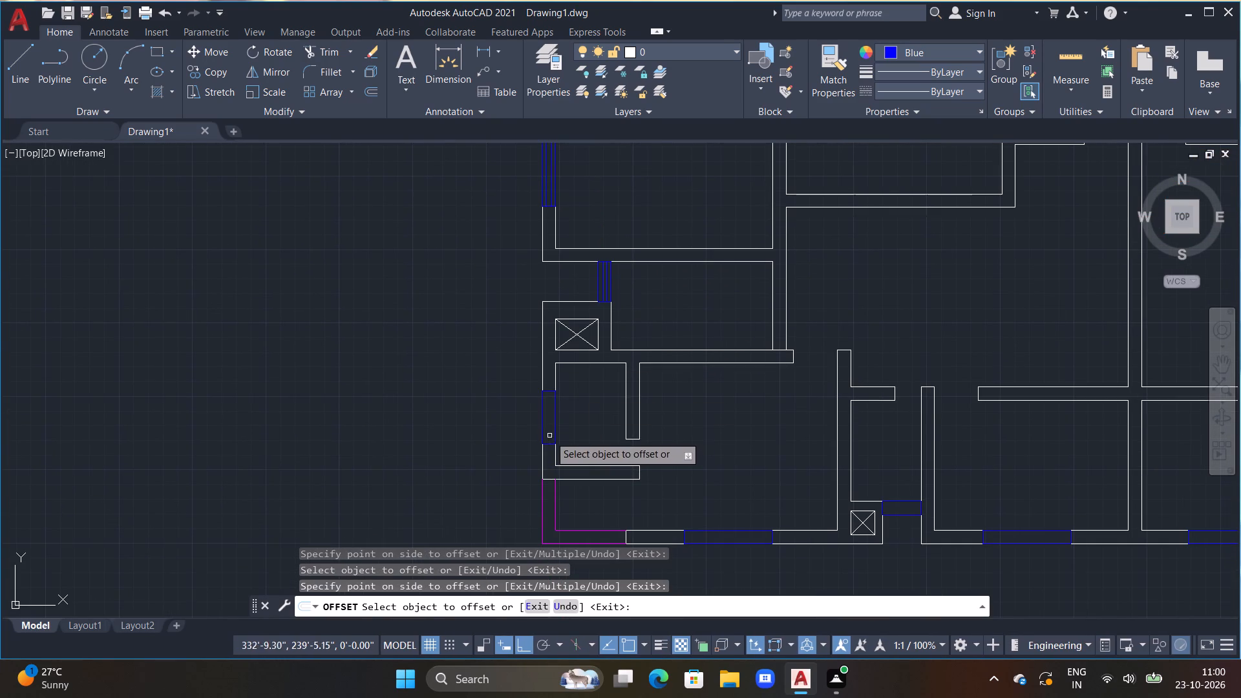
click(557, 434)
click(551, 435)
double_click(551, 428)
click(526, 429)
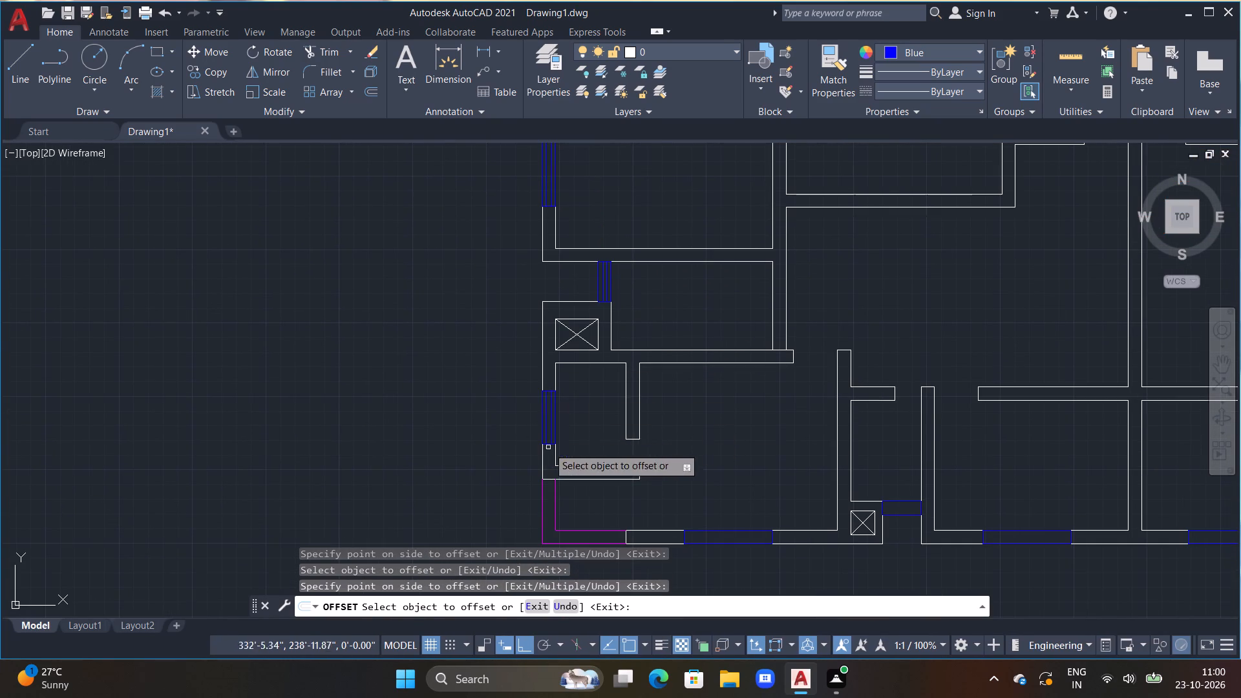
Offset two blue lines at 3" spacing inside the southwest corner room's south wall window, starting from its inner edge.
middle_drag(699, 432, 599, 335)
click(619, 436)
click(620, 452)
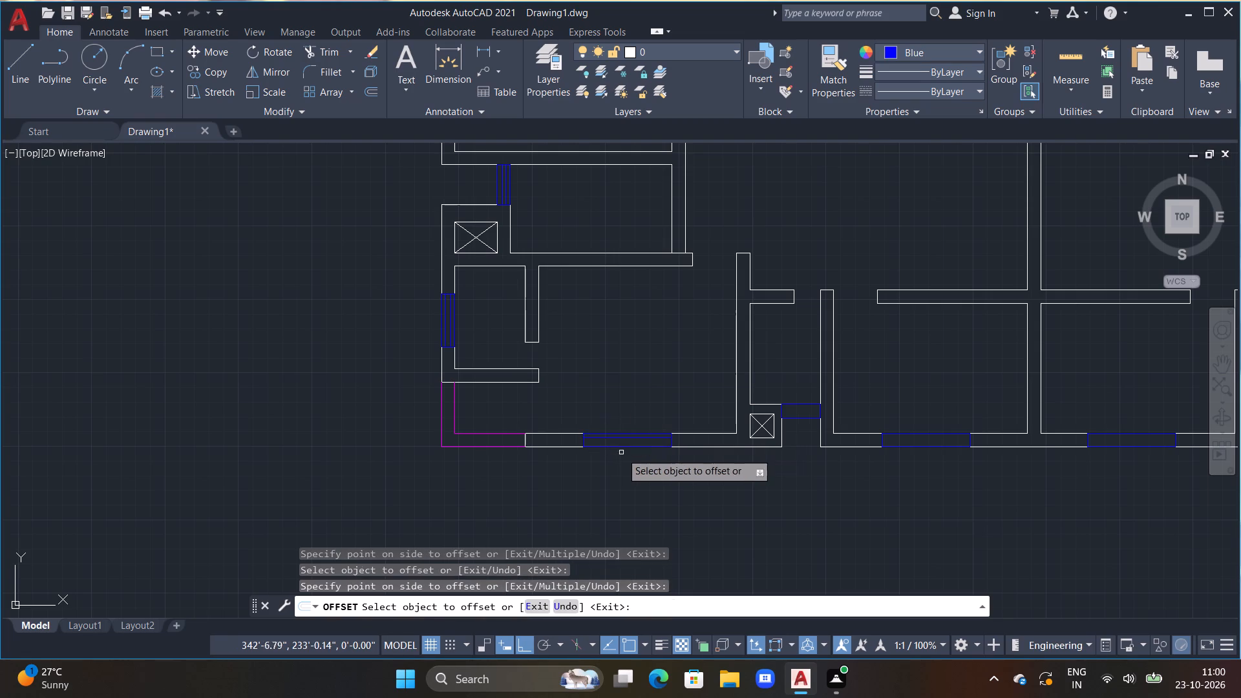
drag(620, 439, 624, 461)
click(624, 463)
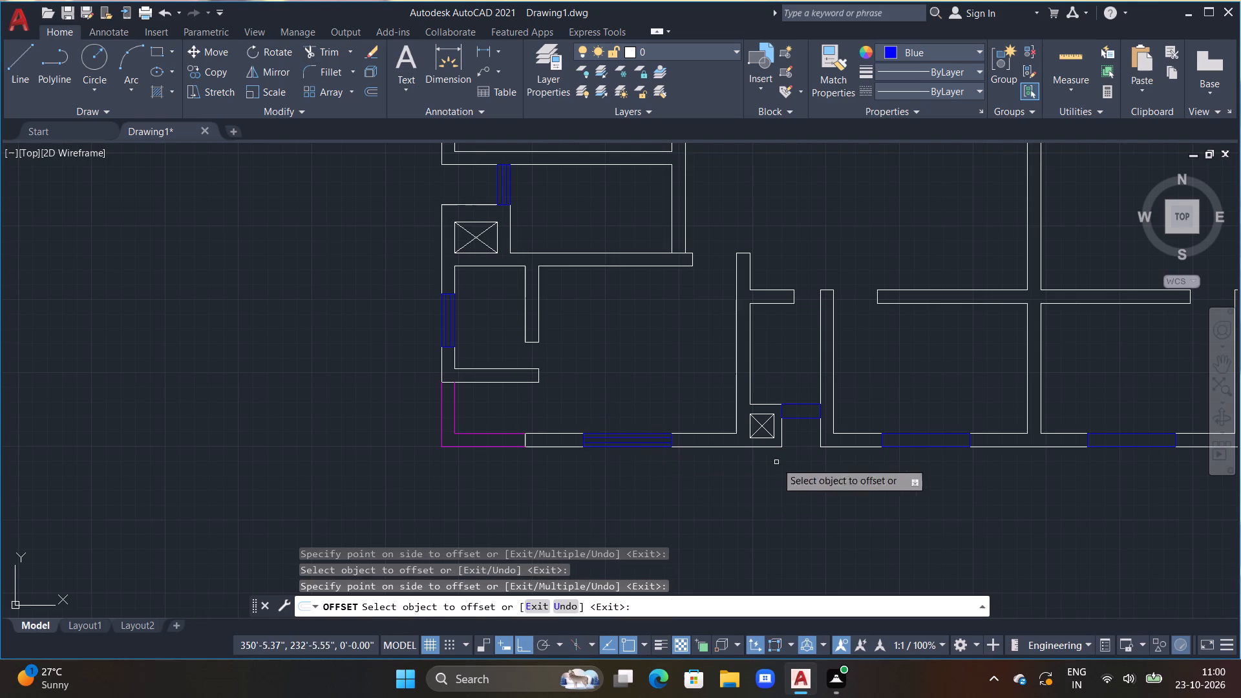
Offset two blue lines at 3" spacing inside the short window east of the south side's western crossed shaft, starting from its north edge.
middle_drag(910, 472, 775, 483)
scroll(910, 472, up, 1)
scroll(593, 375, up, 1)
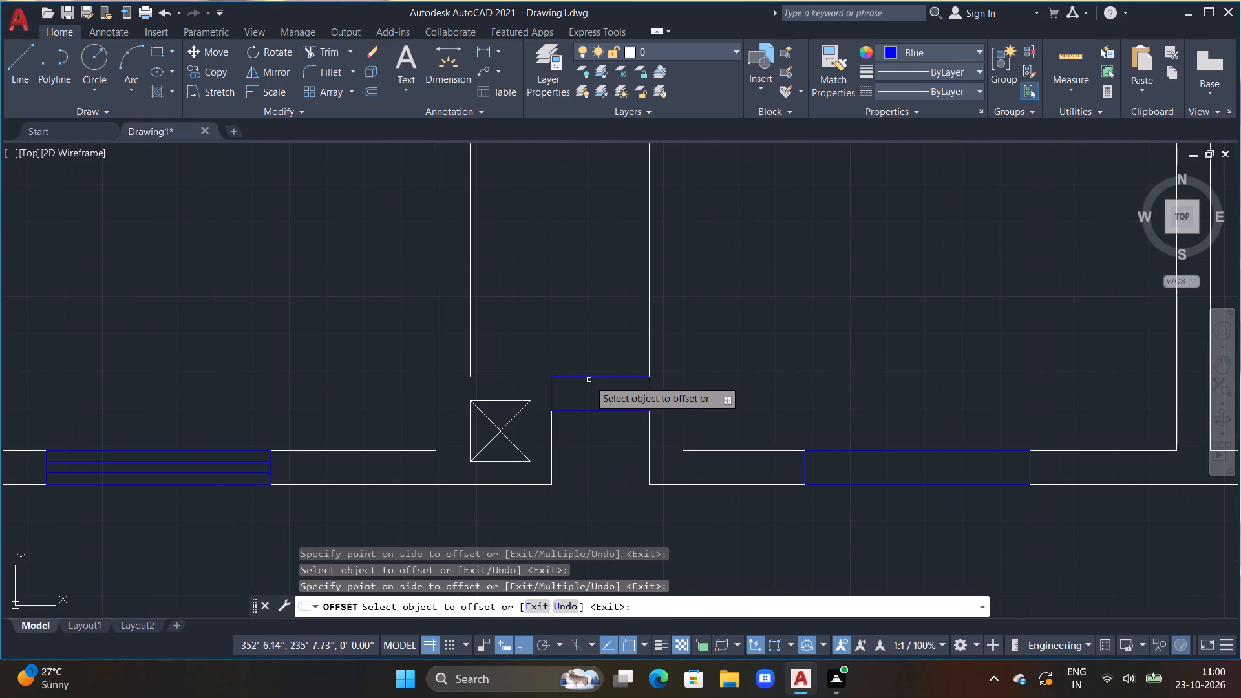
click(591, 377)
click(594, 392)
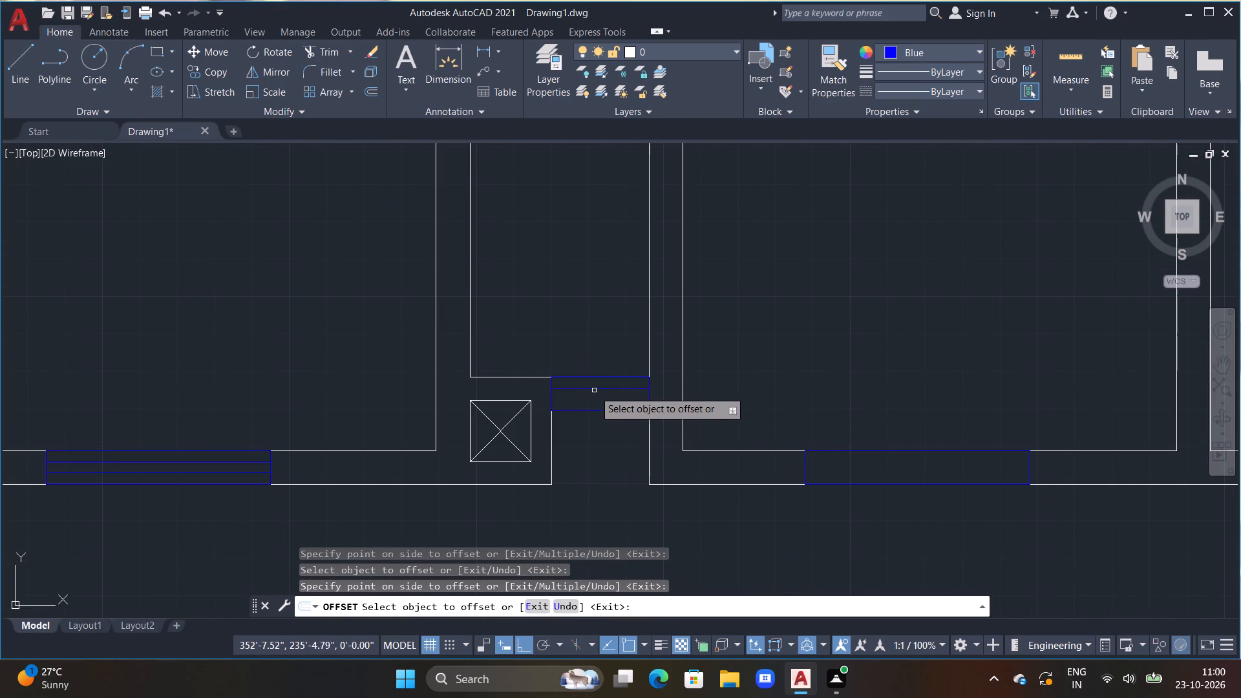
double_click(595, 390)
click(600, 430)
Offset two blue lines at 3" spacing inside the south wall window of the western middle room, starting from its inner edge.
click(869, 450)
drag(869, 450, 869, 456)
click(876, 491)
click(877, 463)
drag(880, 471, 886, 494)
drag(887, 501, 889, 507)
Offset two blue lines at 3" spacing inside the south wall window of the eastern middle room, starting from its inner edge.
scroll(891, 518, down, 2)
middle_drag(892, 520, 779, 532)
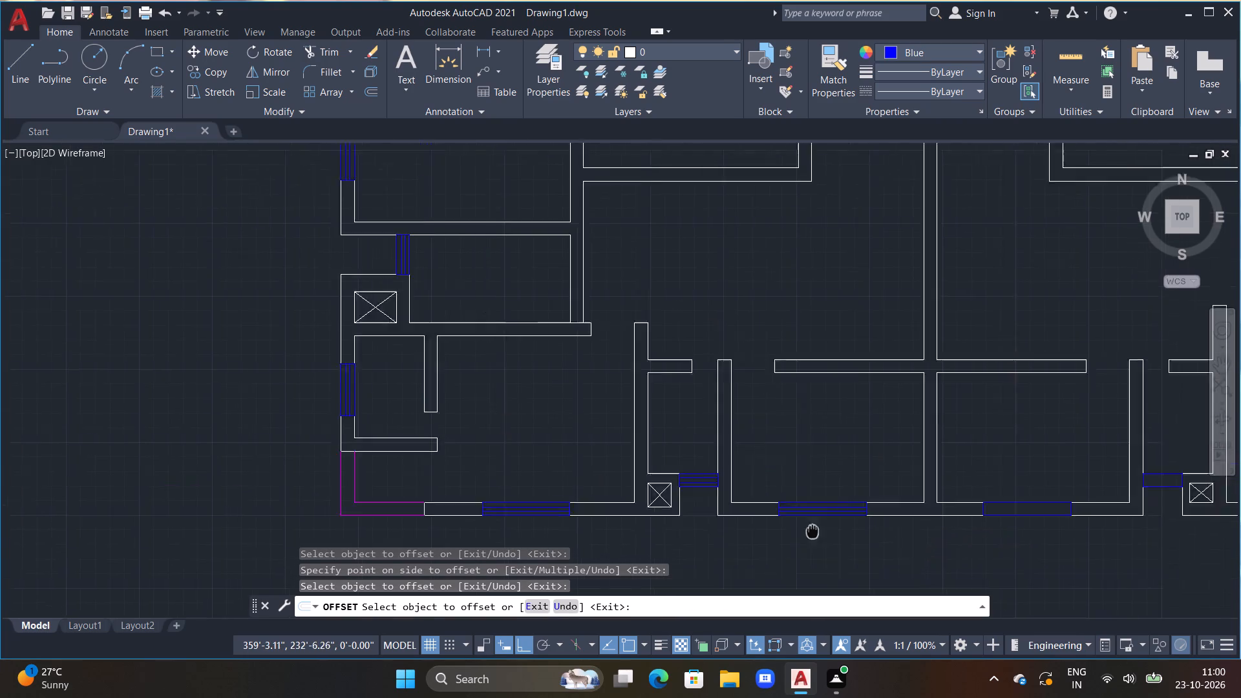
middle_drag(779, 532, 505, 523)
scroll(747, 502, up, 1)
middle_drag(715, 475, 675, 379)
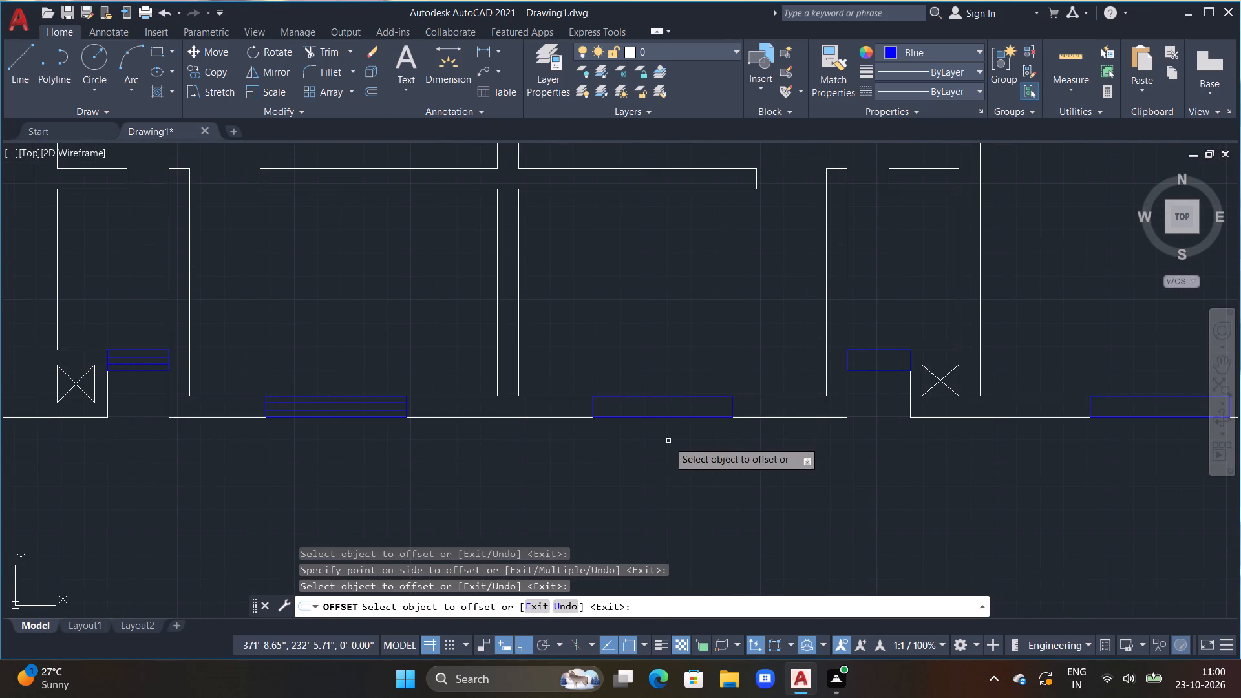
drag(642, 397, 644, 412)
click(656, 441)
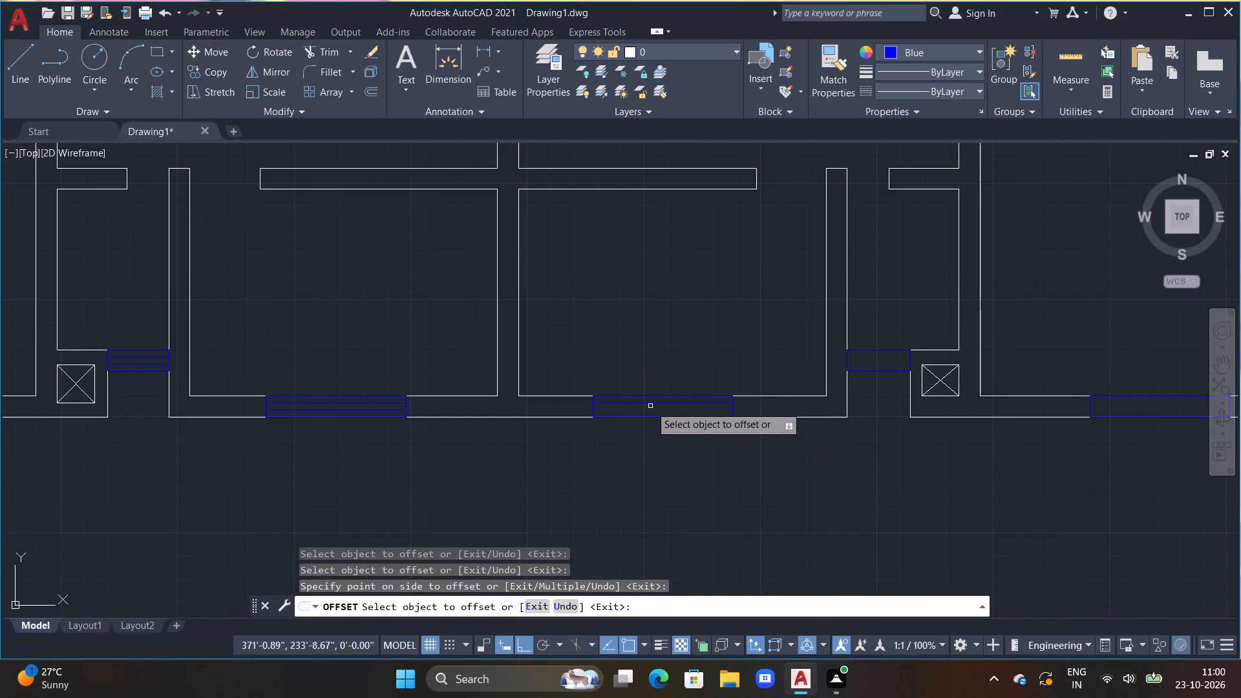
click(650, 402)
click(648, 465)
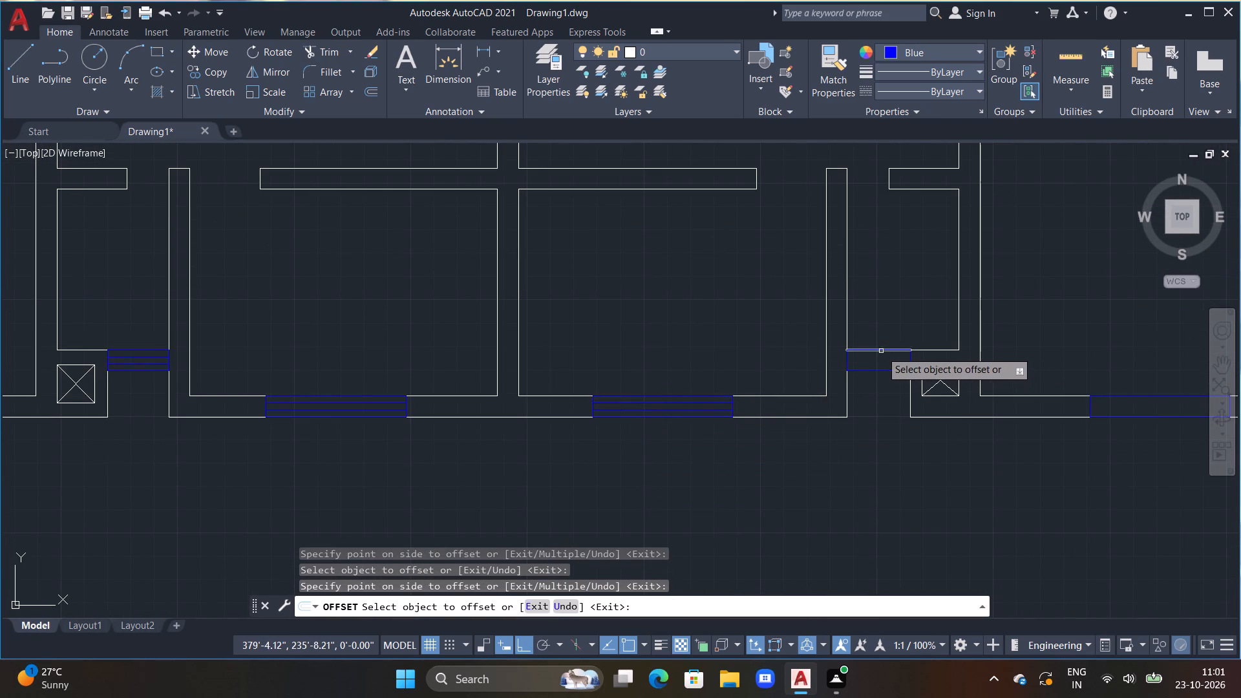
Offset two blue lines at 3" spacing inside the short window west of the south side's eastern crossed shaft, starting from its north edge.
double_click(881, 351)
click(882, 367)
drag(879, 359, 879, 365)
click(881, 373)
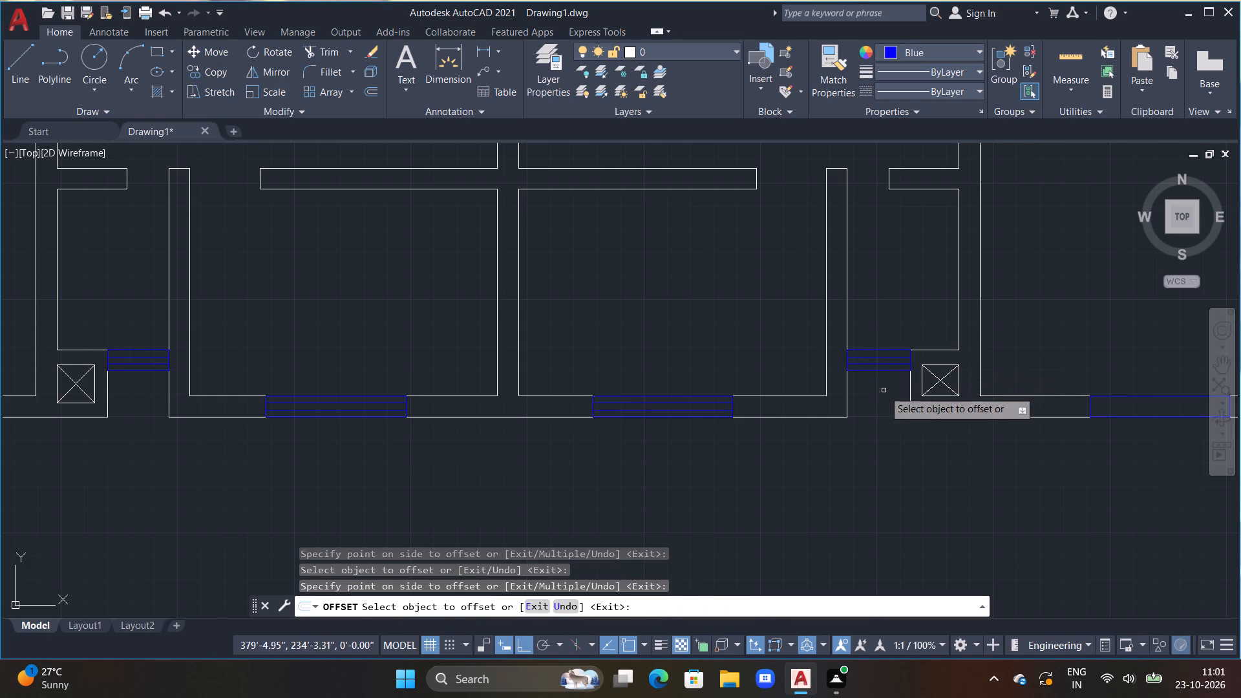
Offset two blue lines at 3" spacing inside the southeast corner room's south wall window, starting from its inner edge.
middle_drag(878, 396, 361, 374)
click(628, 374)
double_click(633, 432)
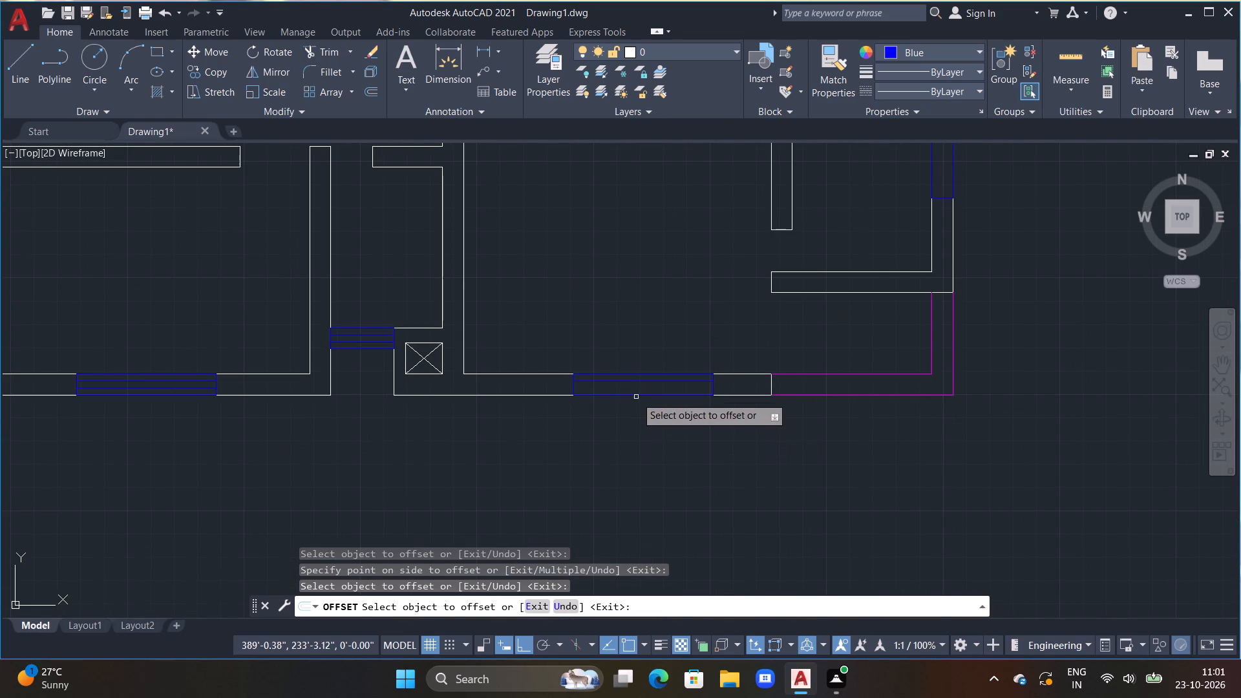
click(635, 381)
double_click(639, 410)
Offset two blue lines at 3" spacing inside the small southeast room's east wall window, starting from its inner edge.
scroll(666, 360, down, 1)
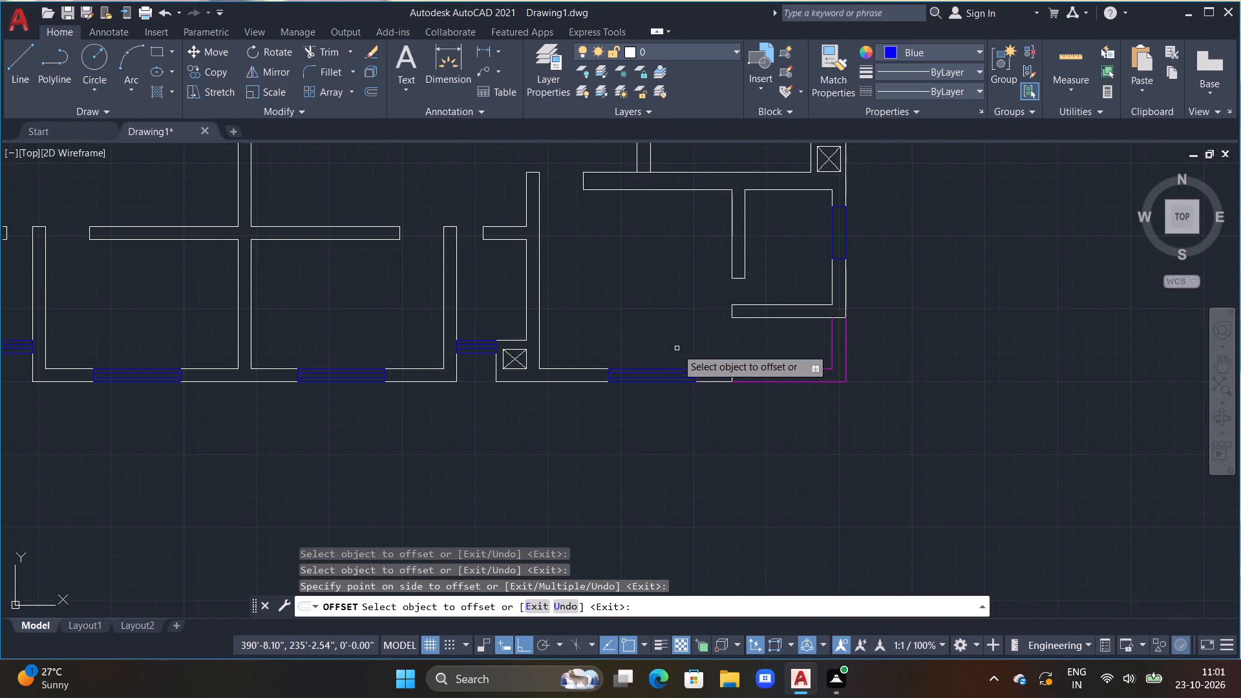
middle_drag(678, 341, 657, 442)
scroll(802, 335, up, 2)
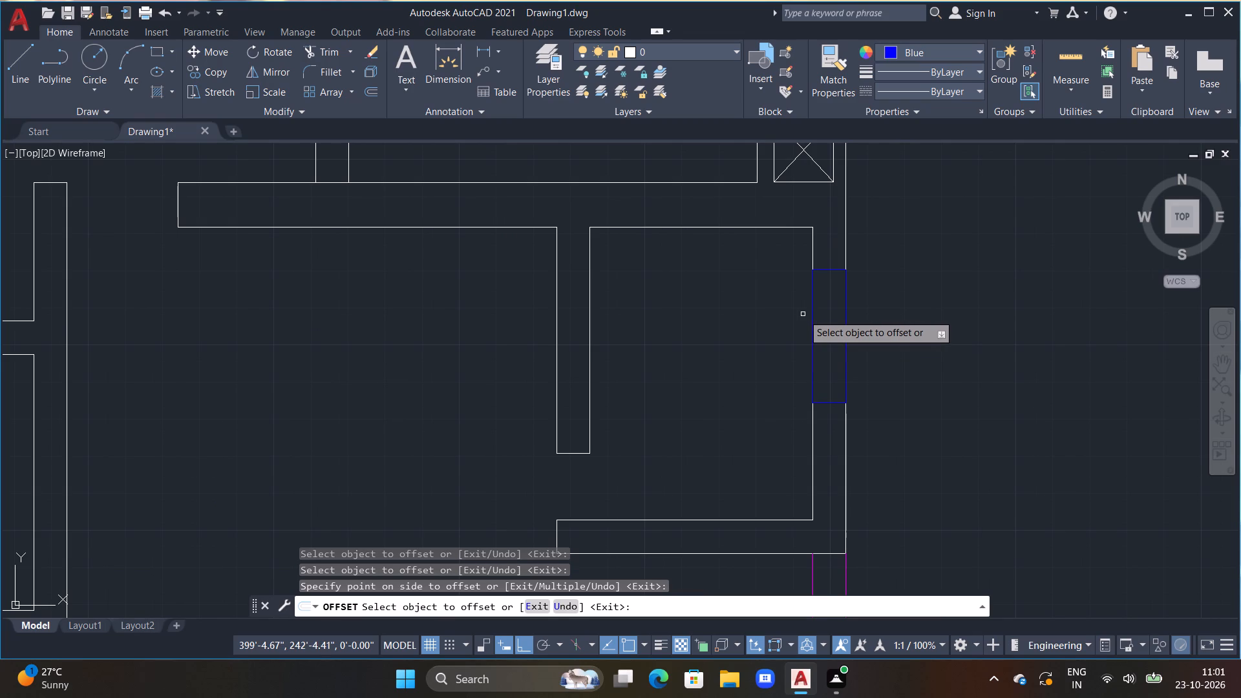
click(813, 319)
click(829, 323)
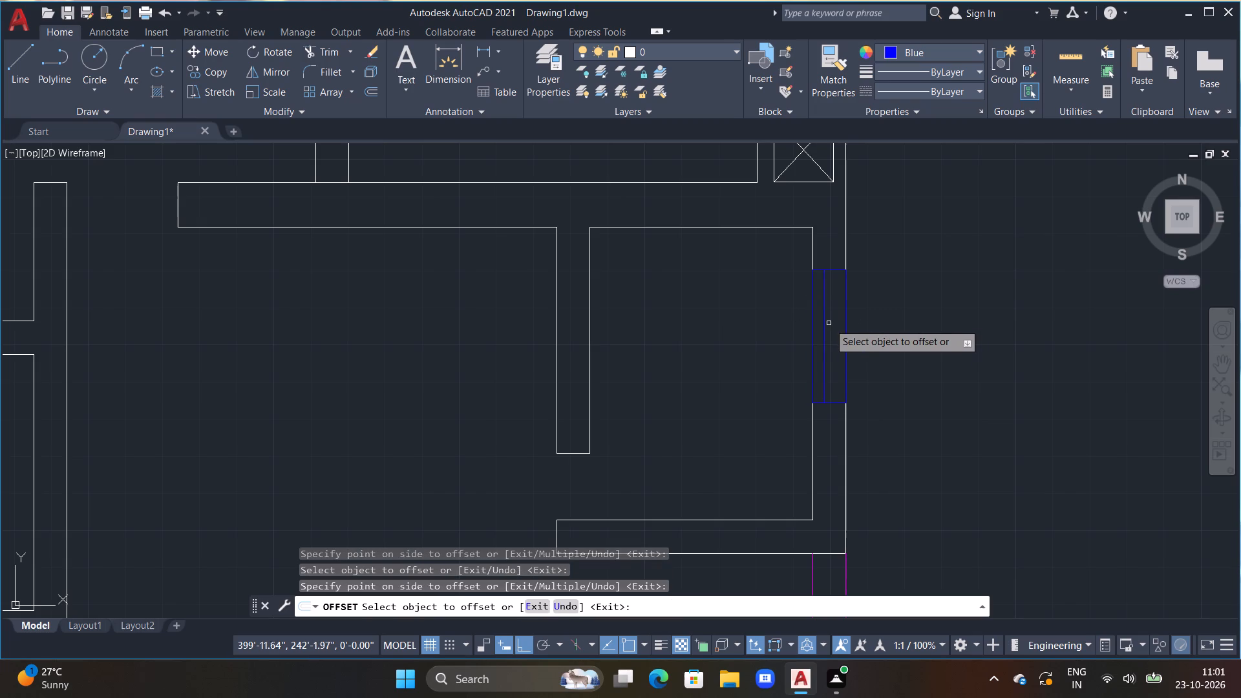
drag(822, 326, 840, 338)
click(849, 346)
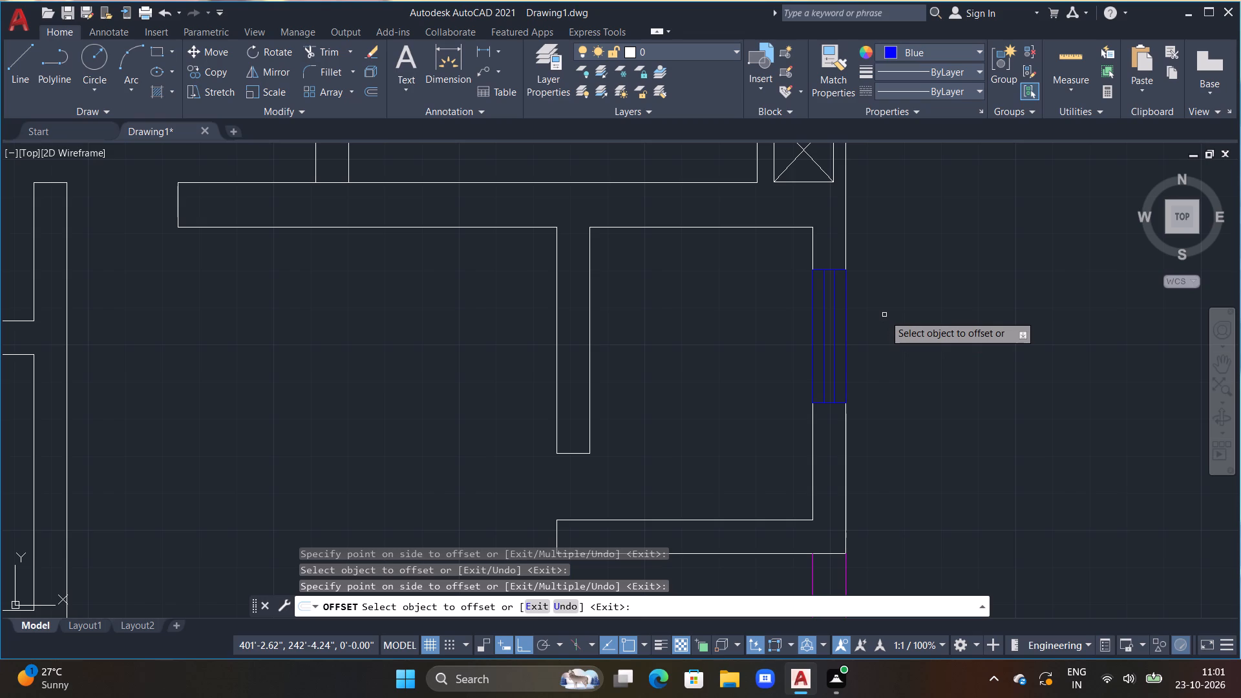
Offset two blue lines at 3" spacing inside the short window just north of the southeast crossed shaft, starting from its west edge.
scroll(810, 335, down, 1)
scroll(741, 294, down, 1)
middle_drag(712, 212, 731, 371)
scroll(783, 365, up, 3)
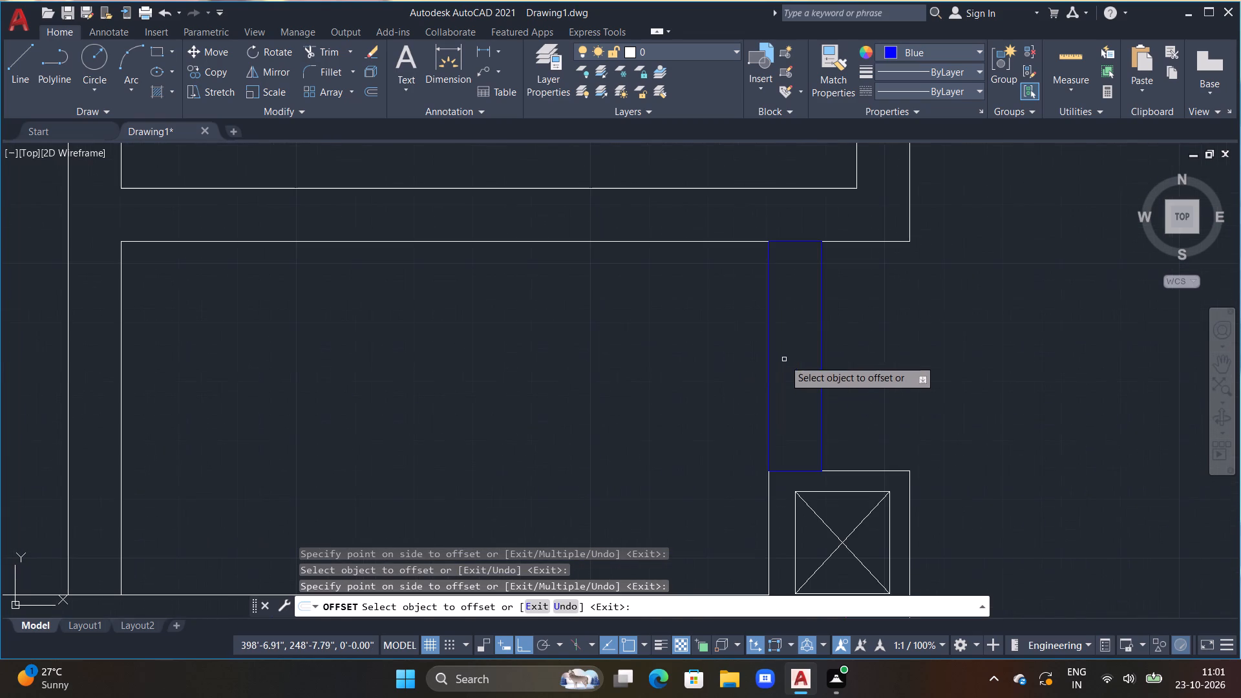
drag(769, 343, 781, 346)
click(796, 352)
drag(785, 348, 801, 348)
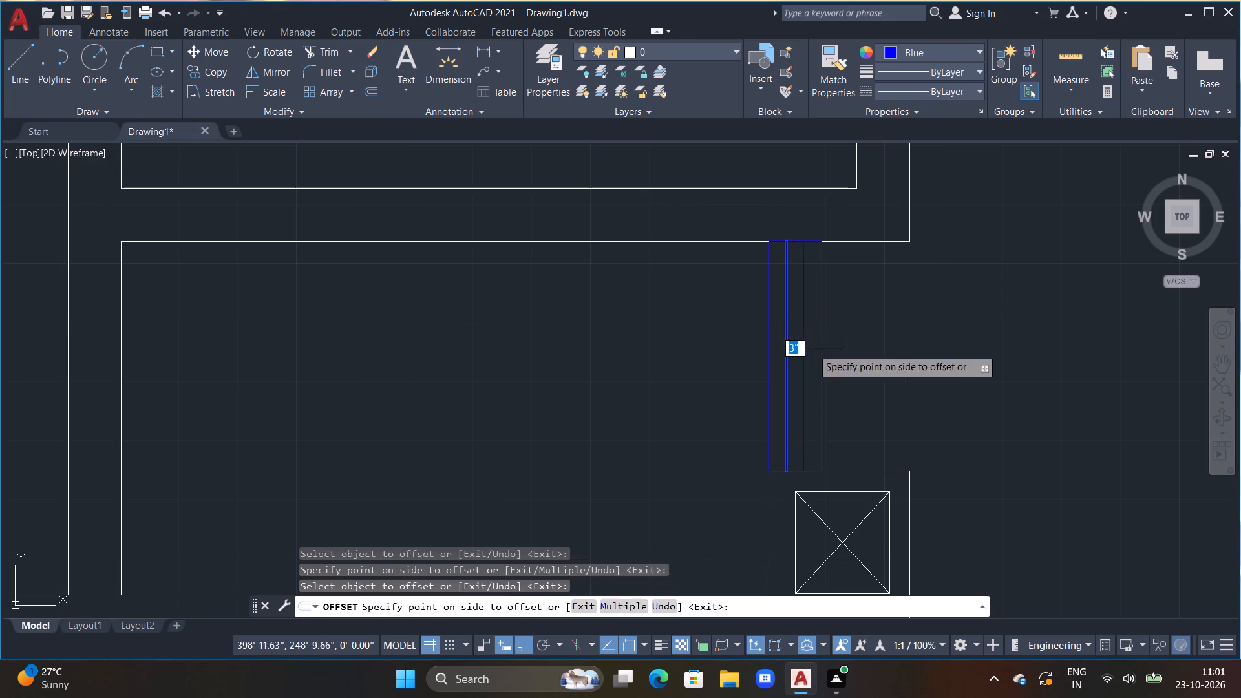
click(811, 350)
Offset two blue lines at 3" spacing inside the middle east room's east wall window, starting from its inner edge.
scroll(841, 302, down, 1)
middle_drag(794, 192, 798, 486)
scroll(802, 469, down, 1)
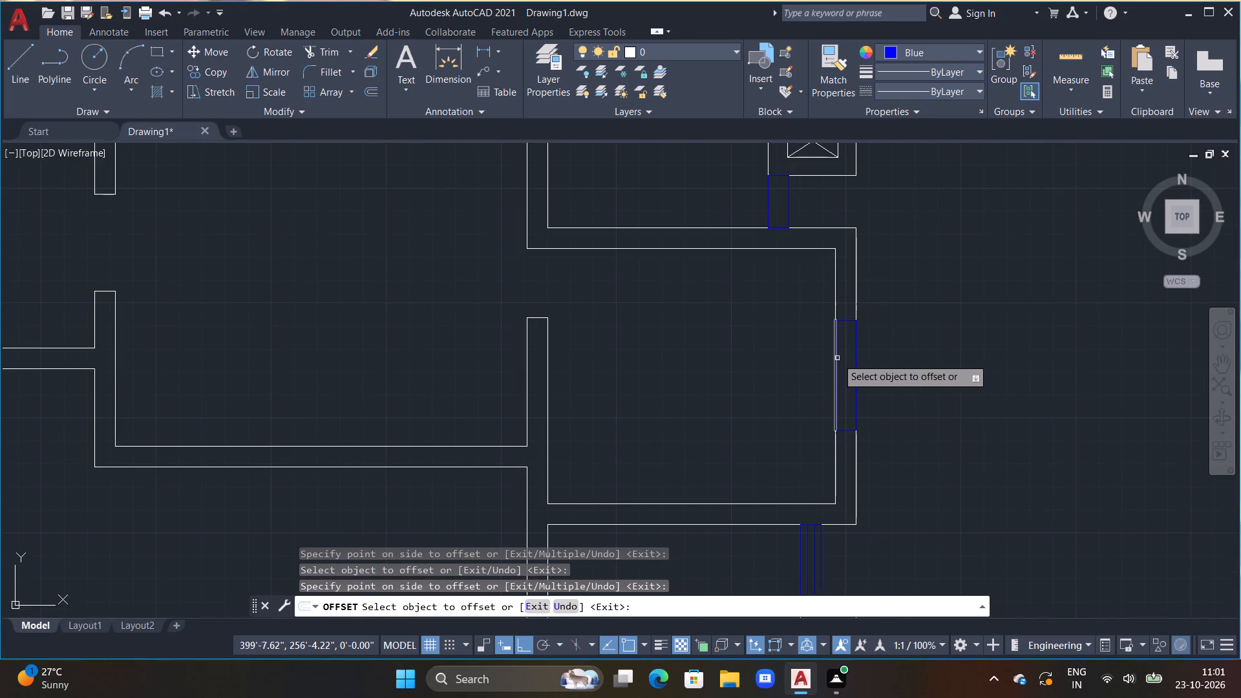
scroll(838, 361, up, 2)
drag(826, 363, 832, 365)
double_click(862, 377)
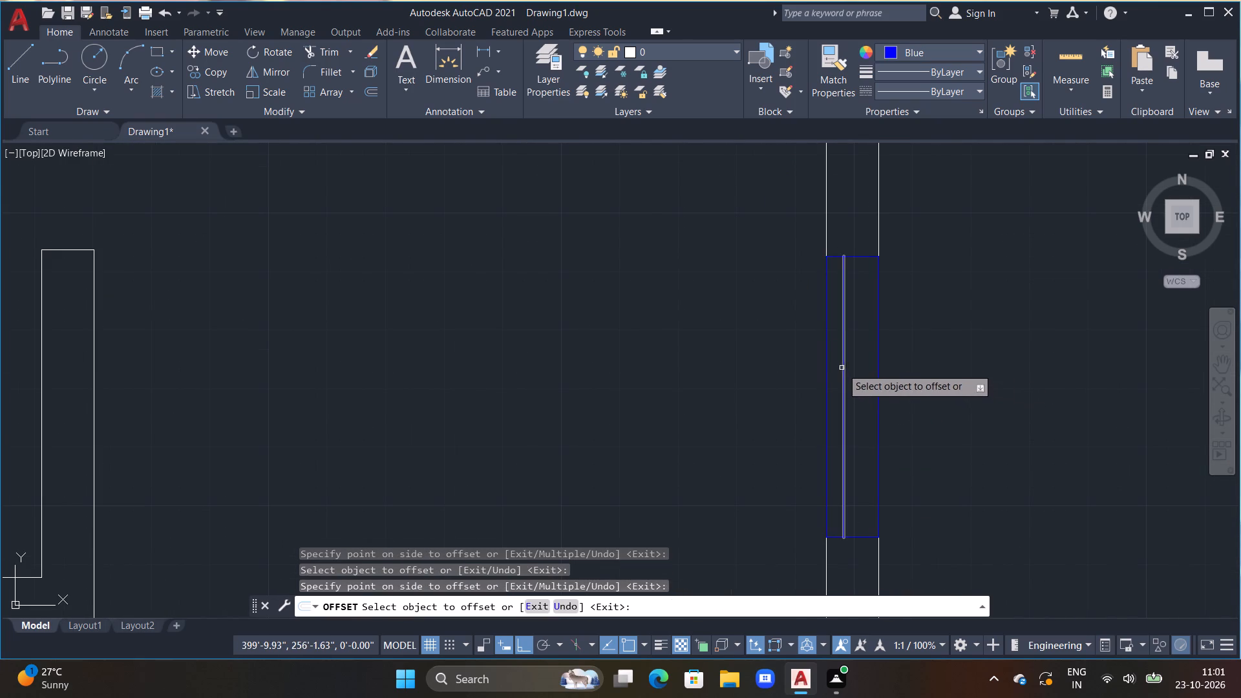
drag(843, 366, 860, 370)
click(884, 377)
Offset two blue lines at 3" spacing inside the short window just south of the northeast crossed shaft, starting from its west edge.
scroll(814, 321, down, 4)
scroll(770, 259, up, 1)
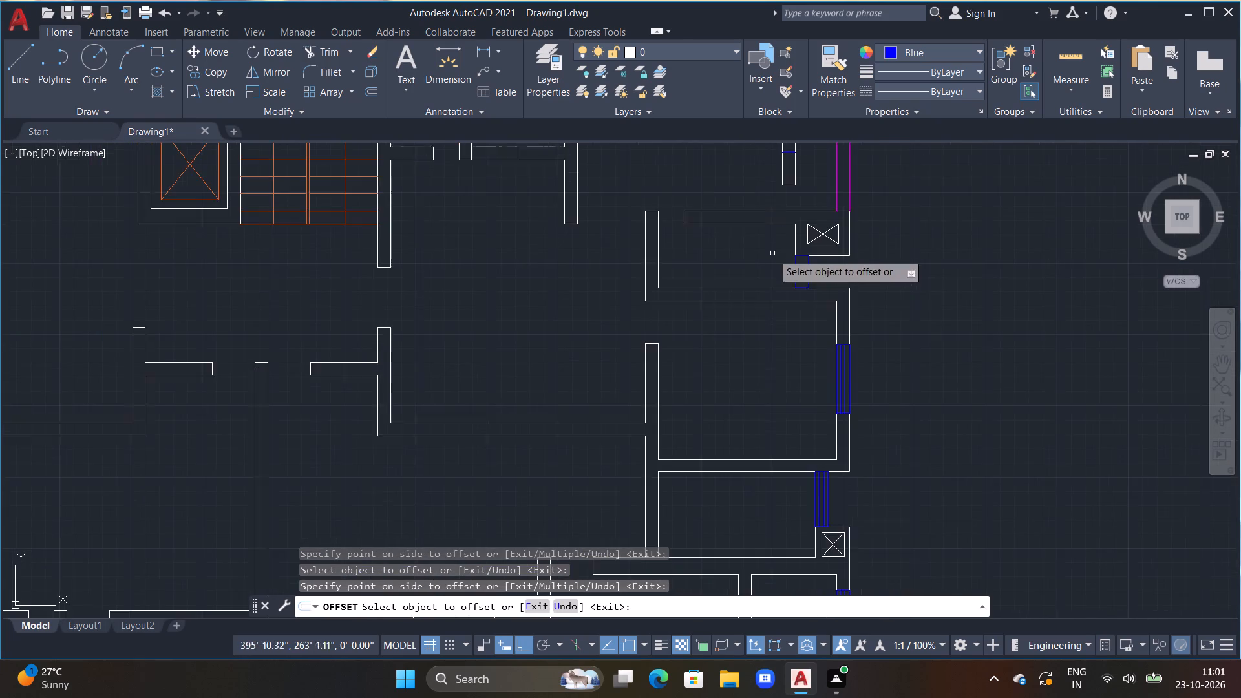
middle_drag(774, 251, 741, 500)
scroll(773, 391, up, 1)
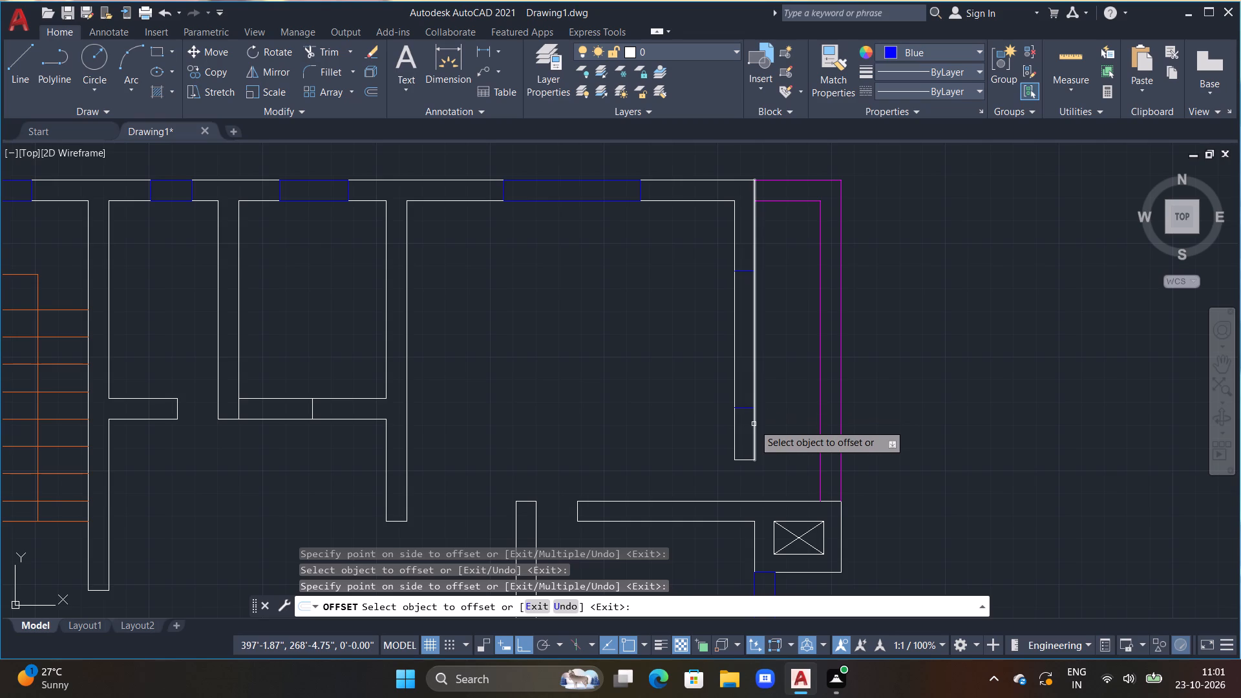
middle_drag(754, 427, 626, 211)
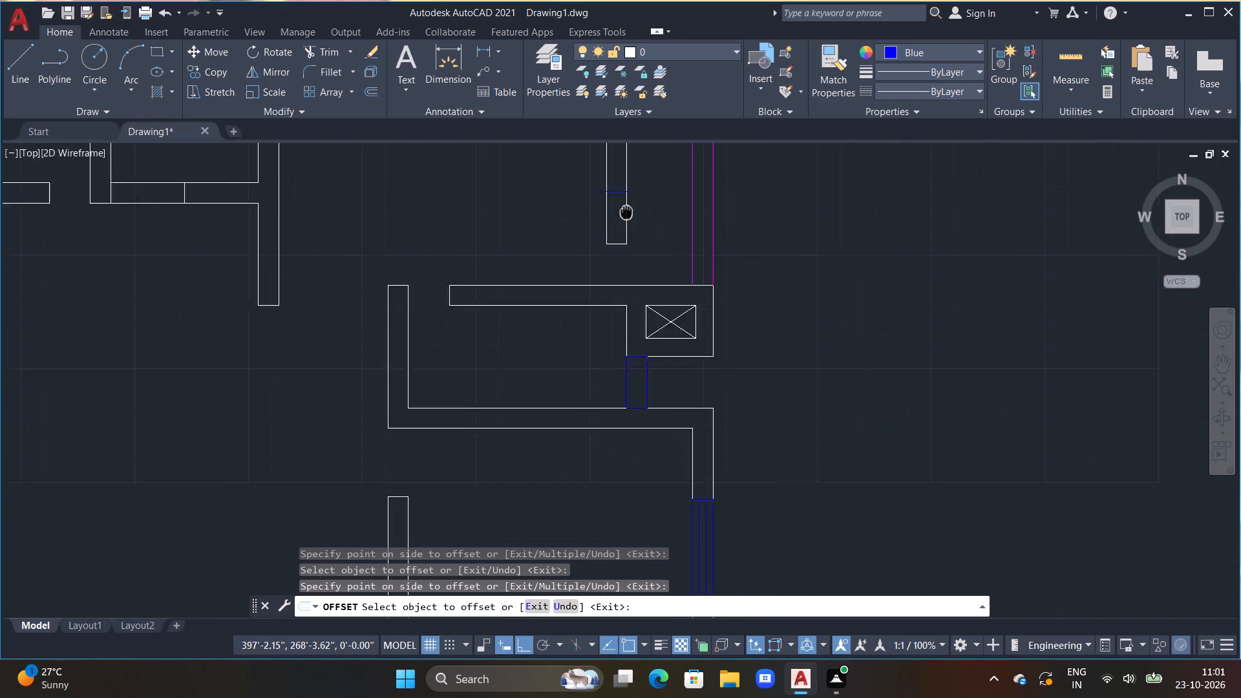
middle_drag(626, 211, 615, 191)
drag(615, 366, 621, 368)
click(633, 374)
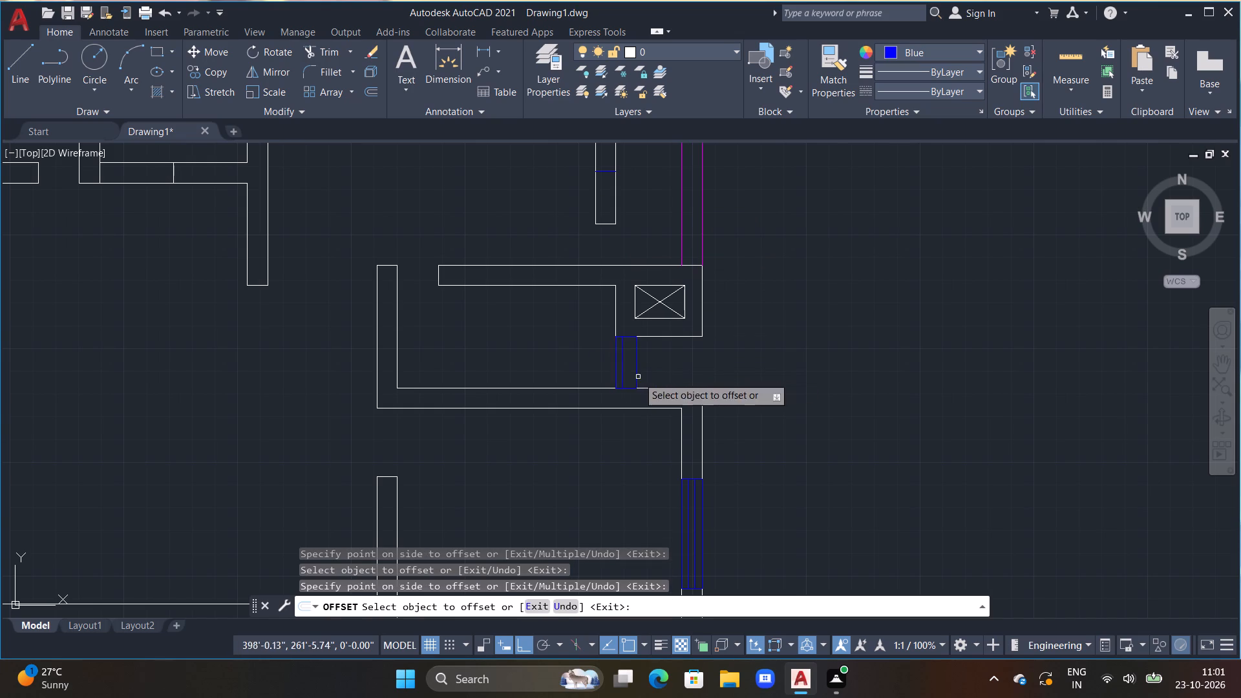
click(624, 371)
click(637, 383)
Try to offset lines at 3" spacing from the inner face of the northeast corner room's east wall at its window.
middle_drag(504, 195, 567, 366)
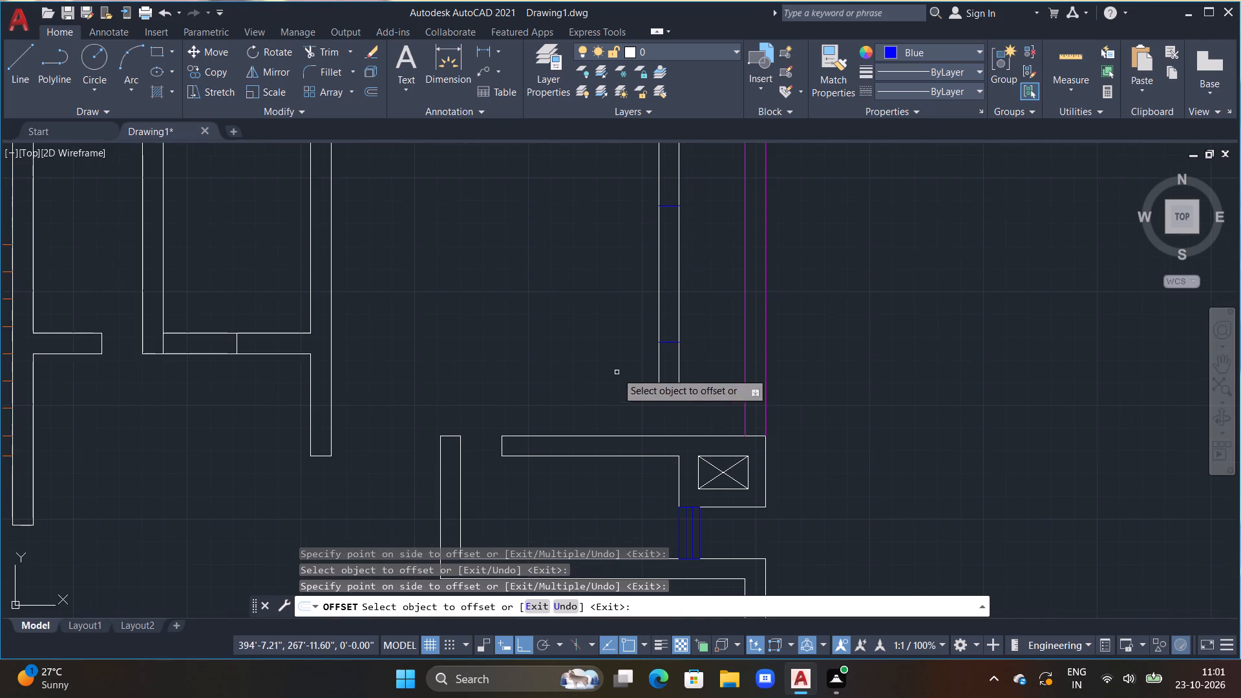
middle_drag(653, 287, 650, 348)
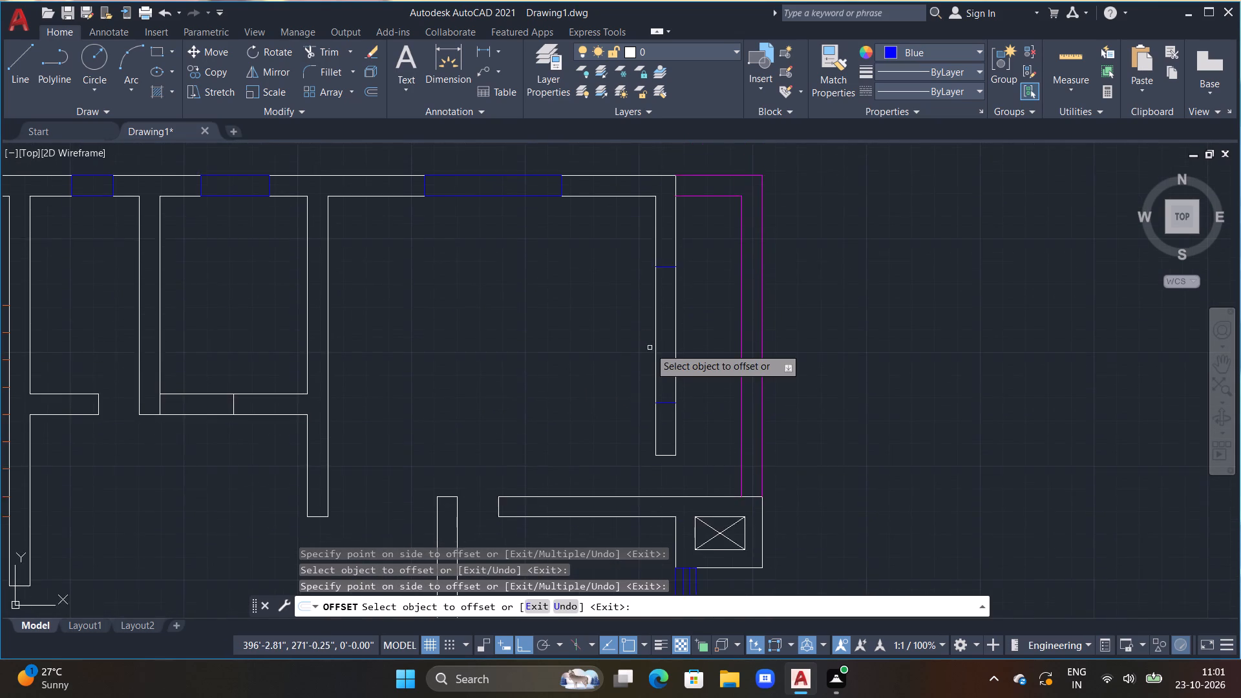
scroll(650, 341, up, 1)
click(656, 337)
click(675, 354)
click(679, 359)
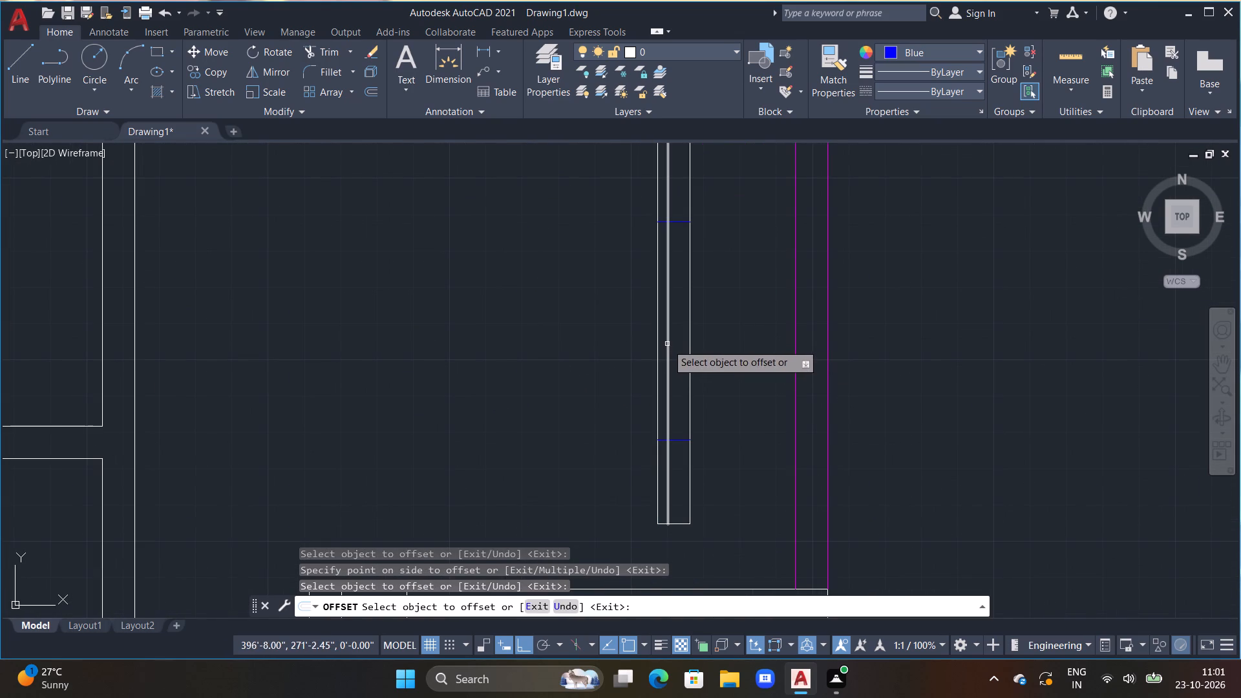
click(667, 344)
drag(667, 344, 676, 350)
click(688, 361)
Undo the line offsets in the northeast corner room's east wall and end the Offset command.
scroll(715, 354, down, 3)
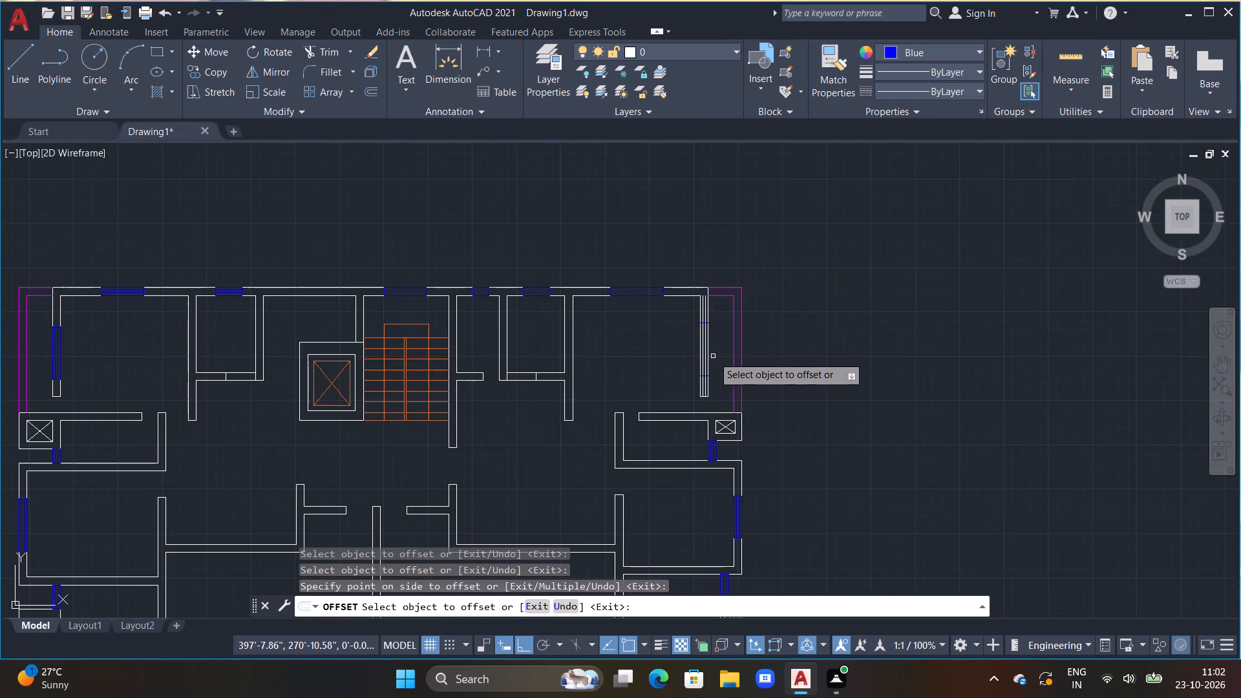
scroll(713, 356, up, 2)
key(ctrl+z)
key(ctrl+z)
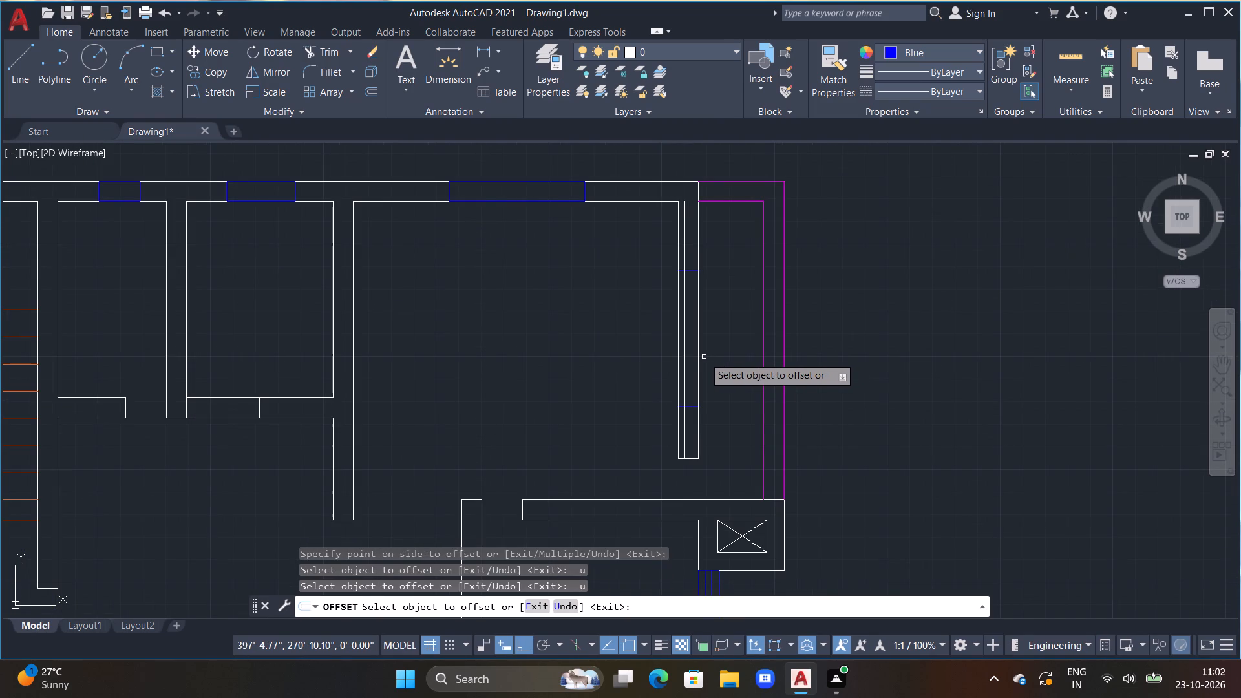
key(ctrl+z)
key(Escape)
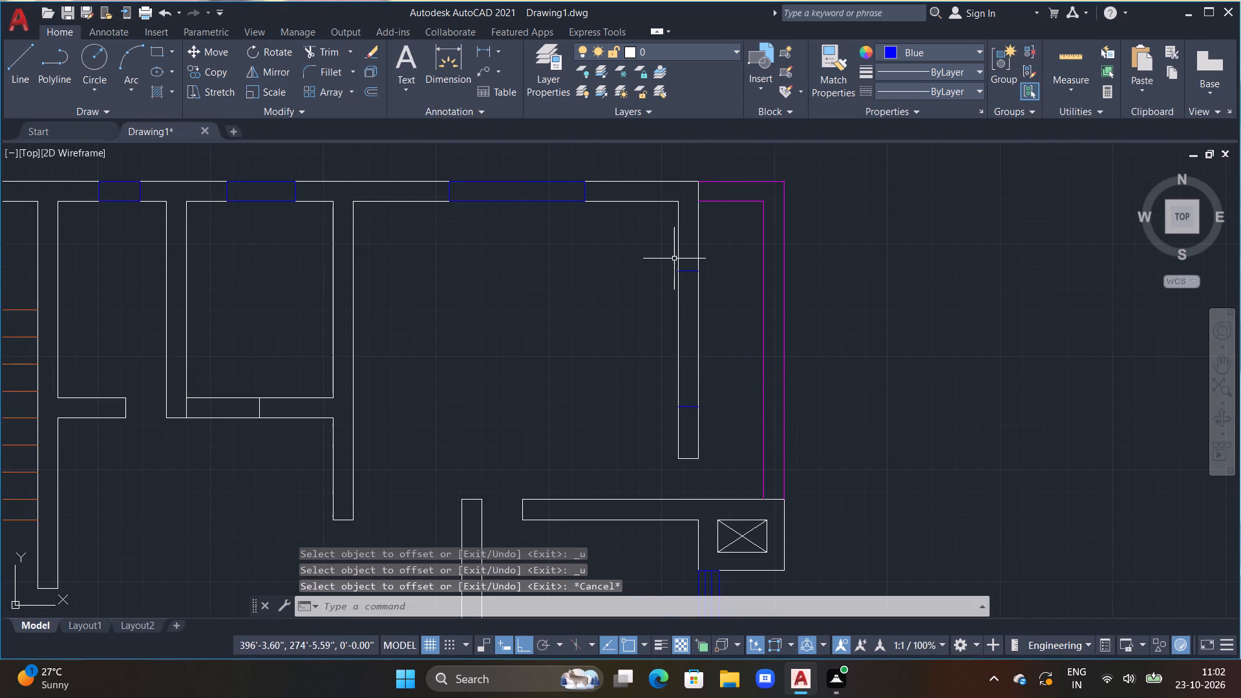
Outline the window in the northeast corner room's east wall with blue lines along its inner face, south end and outer face.
key(l)
key(space)
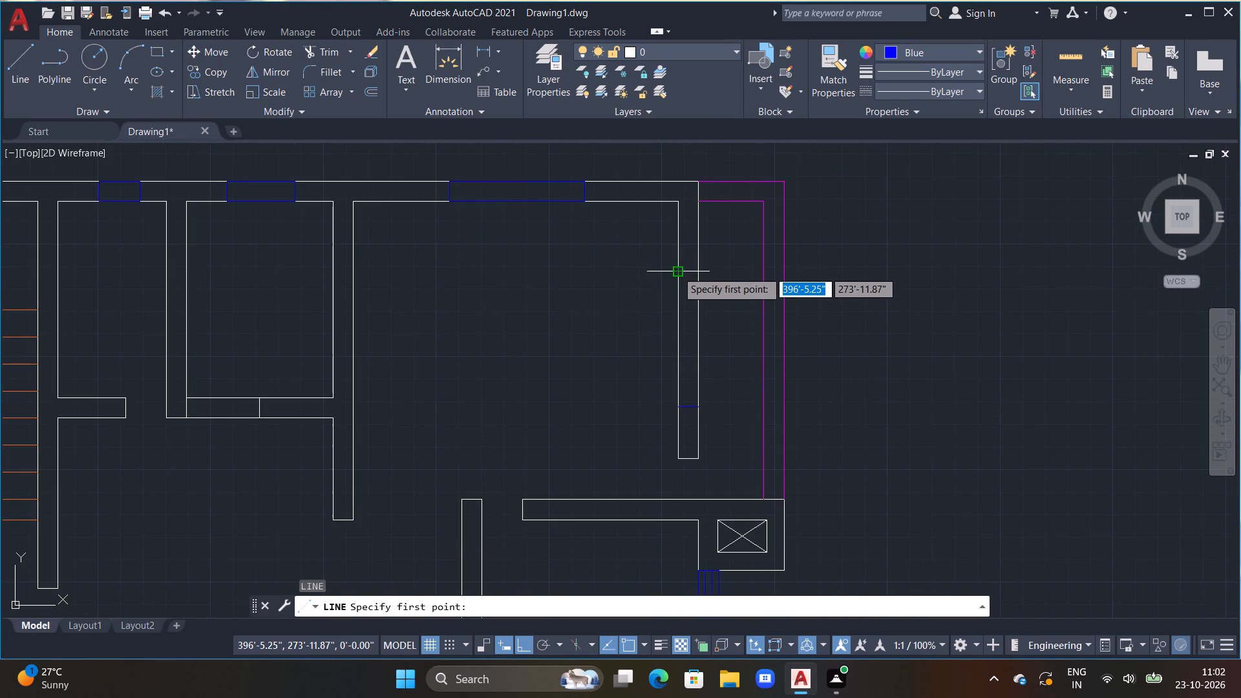
click(676, 272)
click(676, 412)
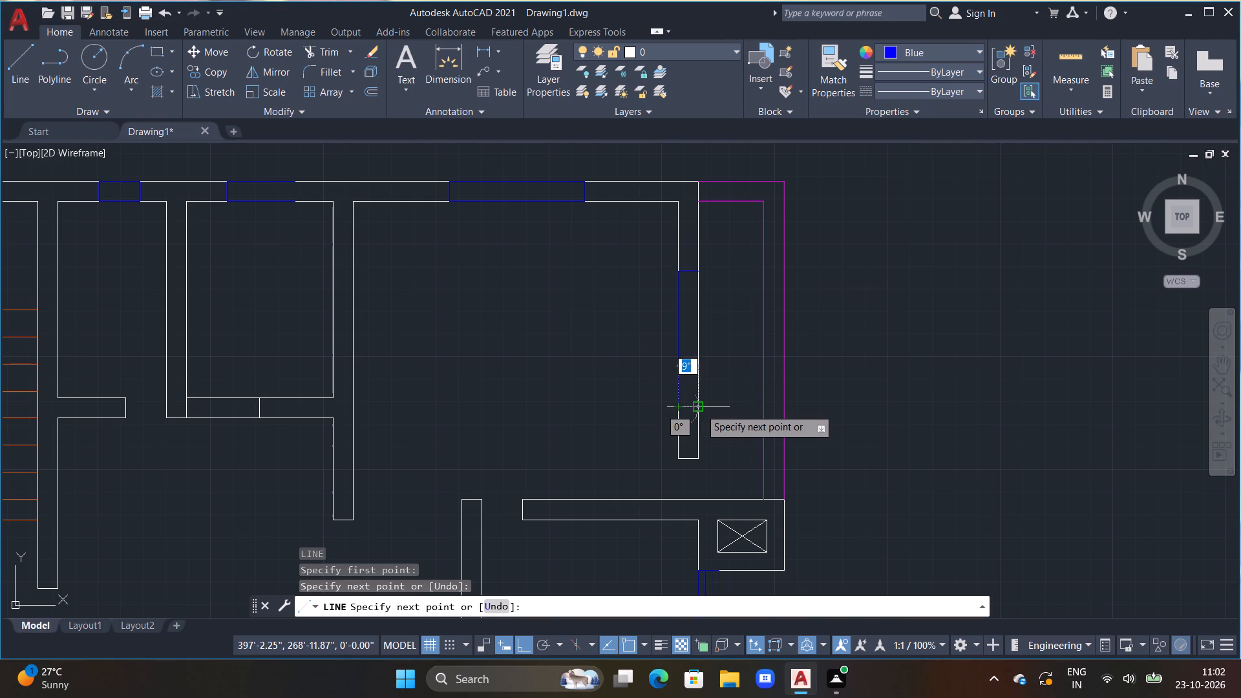
click(702, 408)
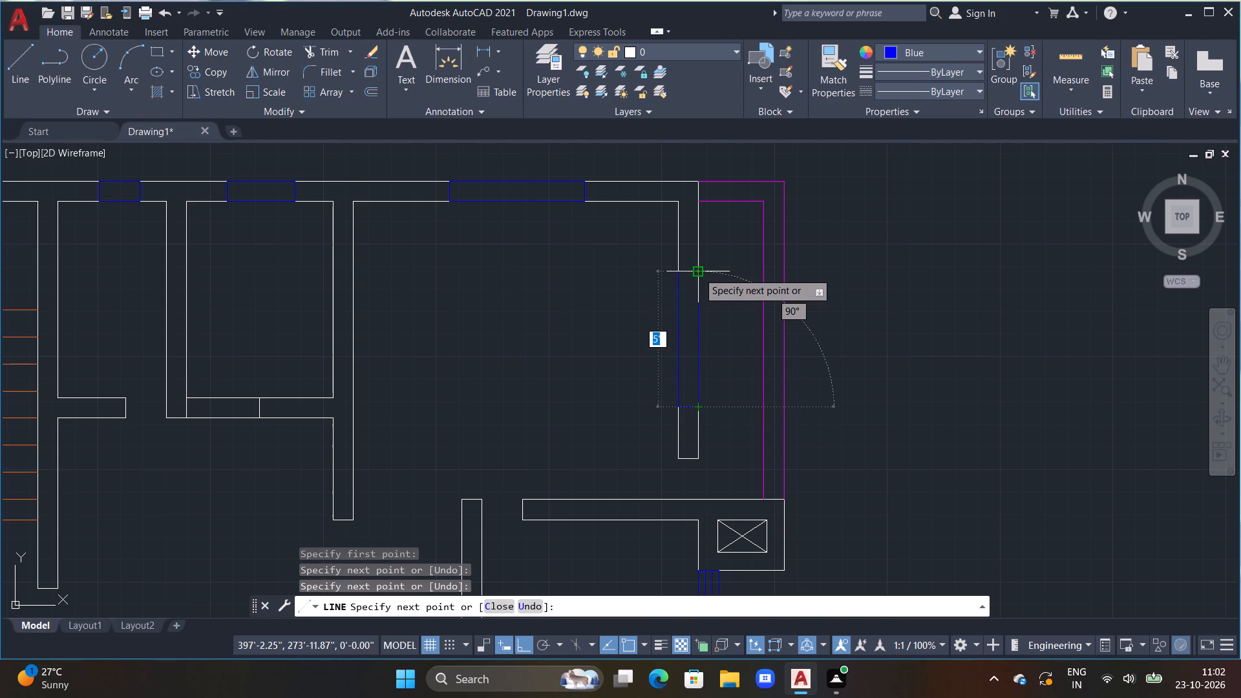
click(698, 272)
key(Escape)
key(Escape)
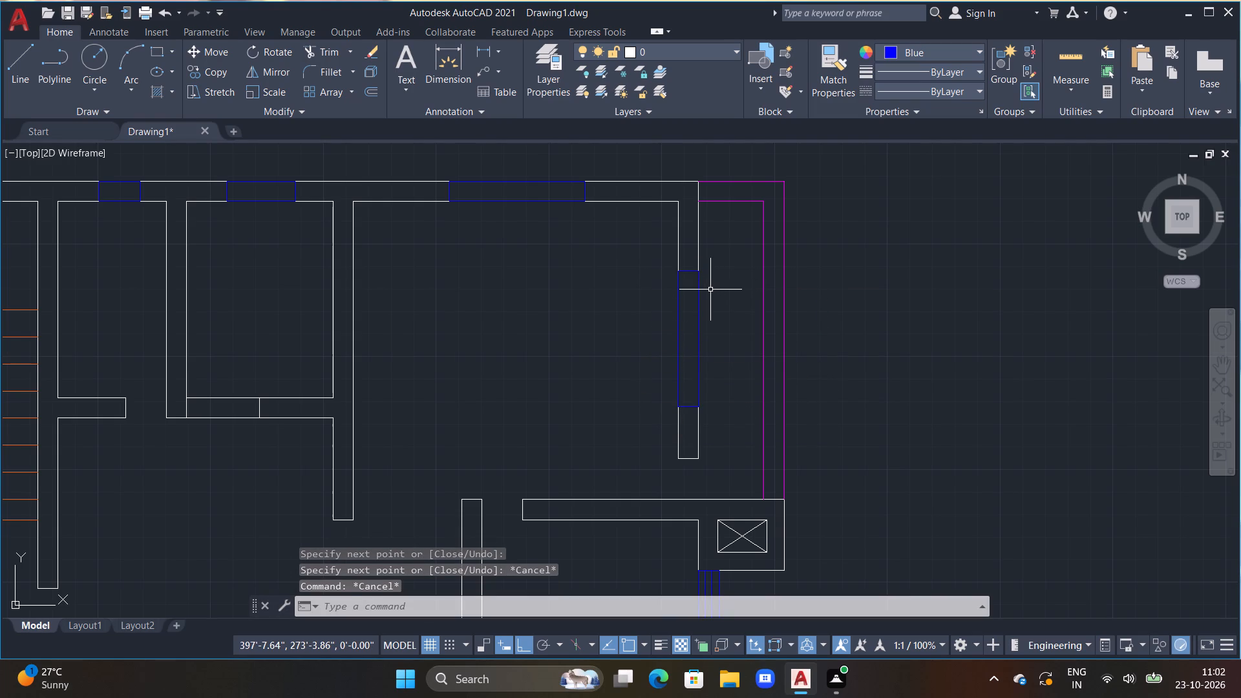
Offset two blue lines at 3" spacing inside the northeast corner room's east wall window, starting from its inner edge.
text(OFF 3")
key(Return)
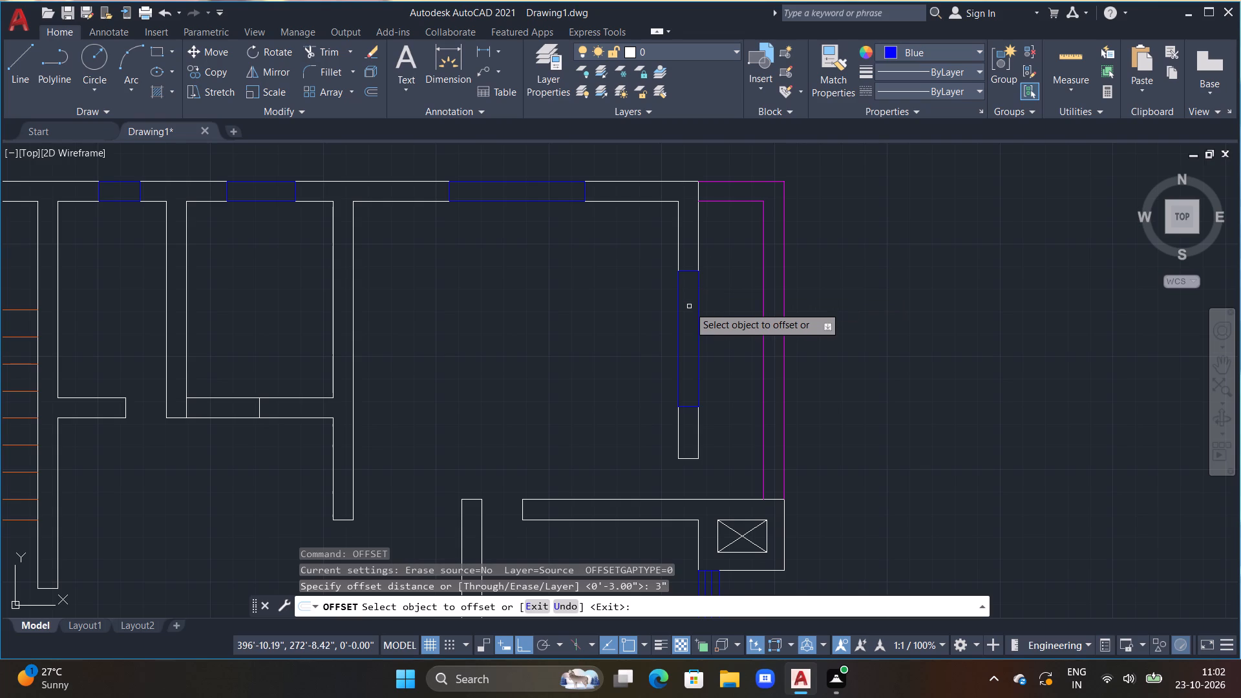
click(680, 319)
double_click(704, 343)
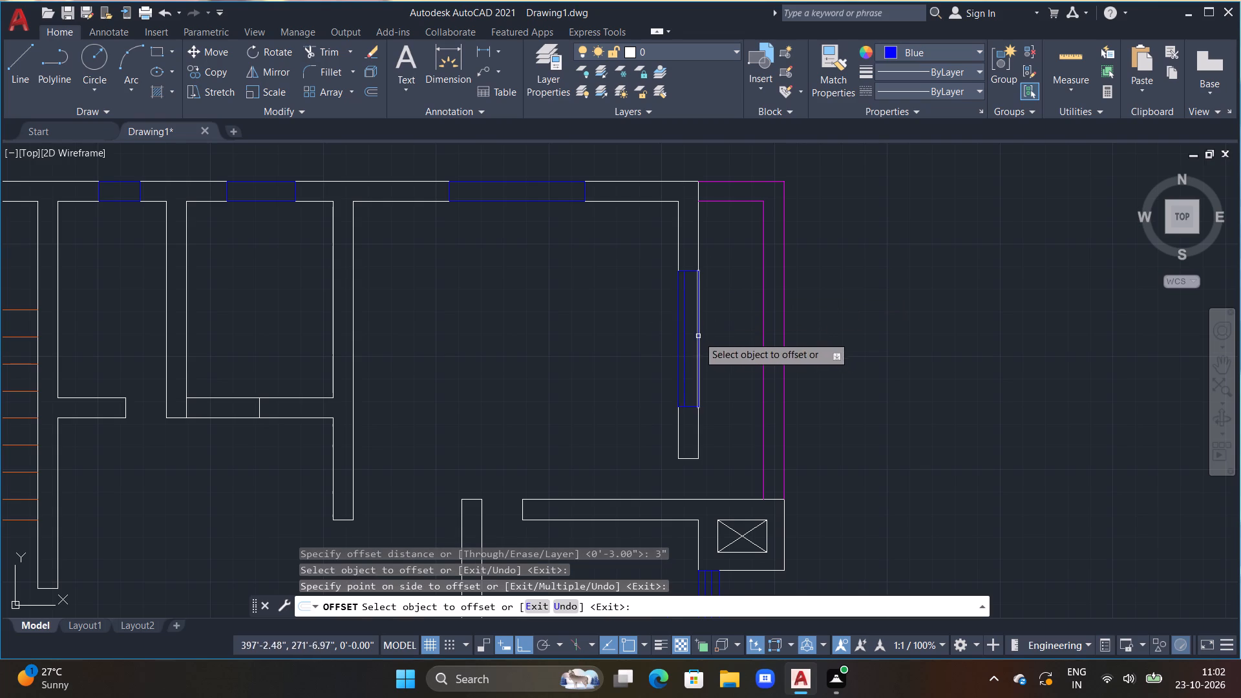
drag(686, 326, 701, 339)
click(708, 345)
Offset two blue lines at 3" spacing inside the northeast corner room's north wall window, starting from its outer edge.
middle_drag(533, 244, 610, 300)
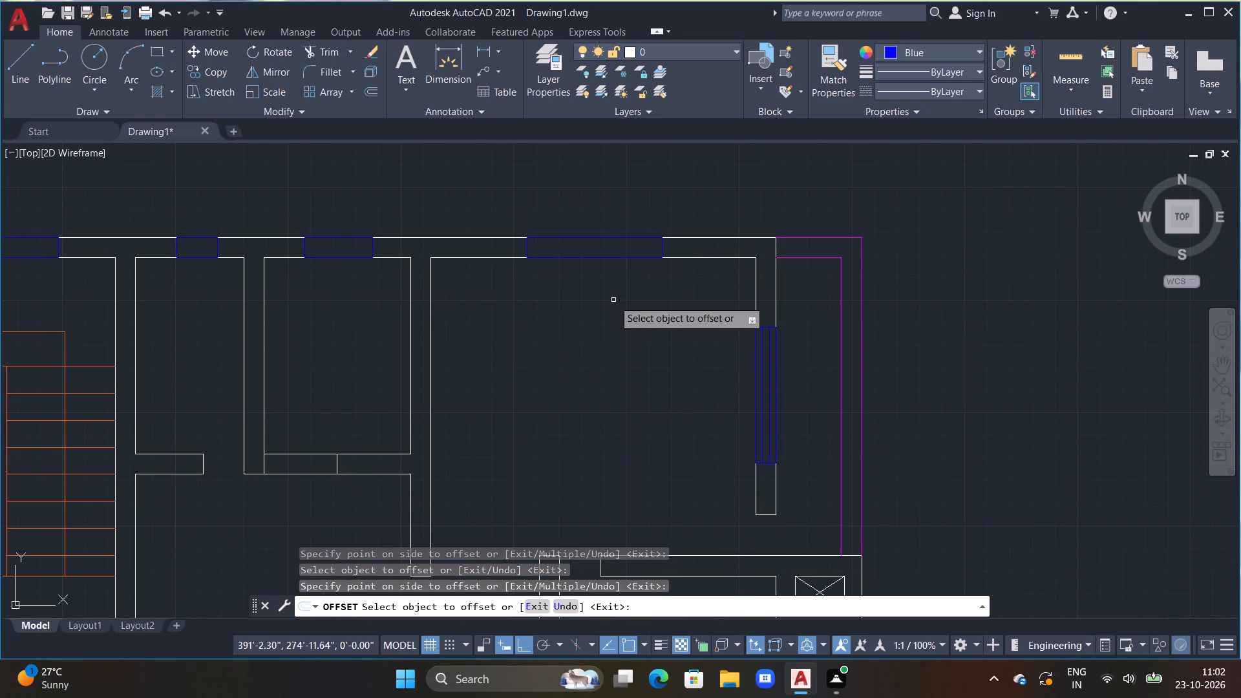
click(594, 238)
click(595, 258)
click(593, 247)
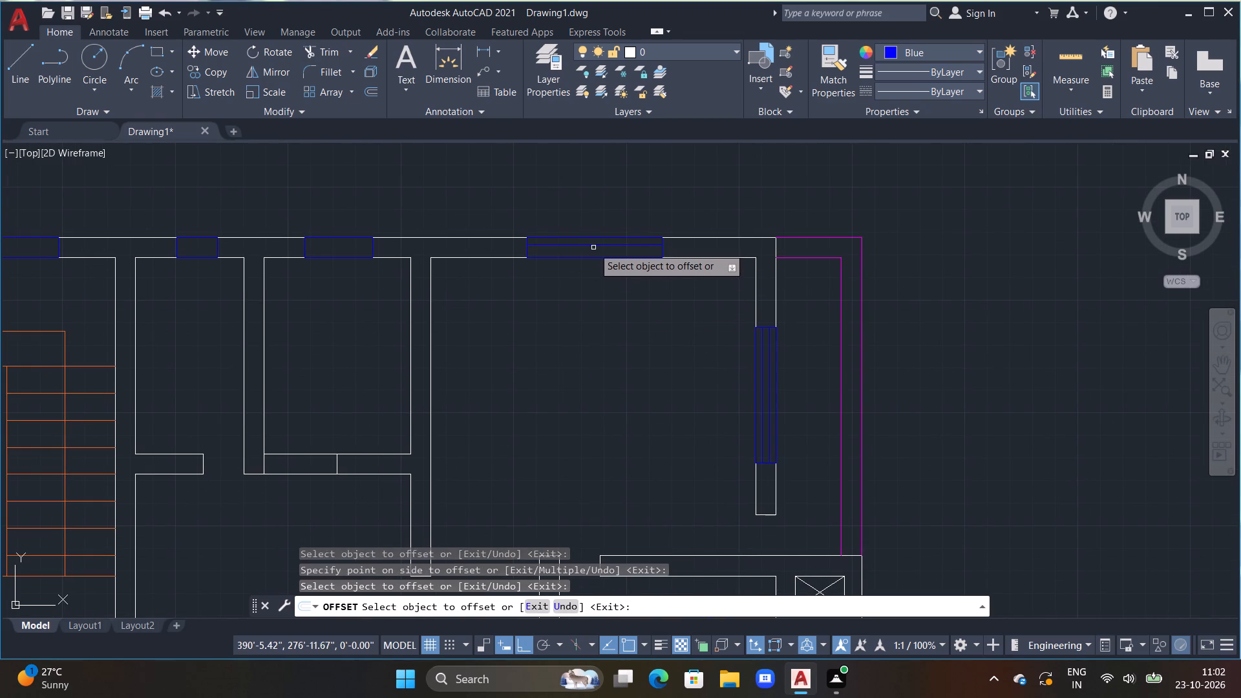
click(595, 267)
double_click(593, 243)
click(591, 274)
Offset two blue lines at 3" spacing inside the north window of the small room just west of the northeast corner room.
middle_drag(560, 289, 767, 286)
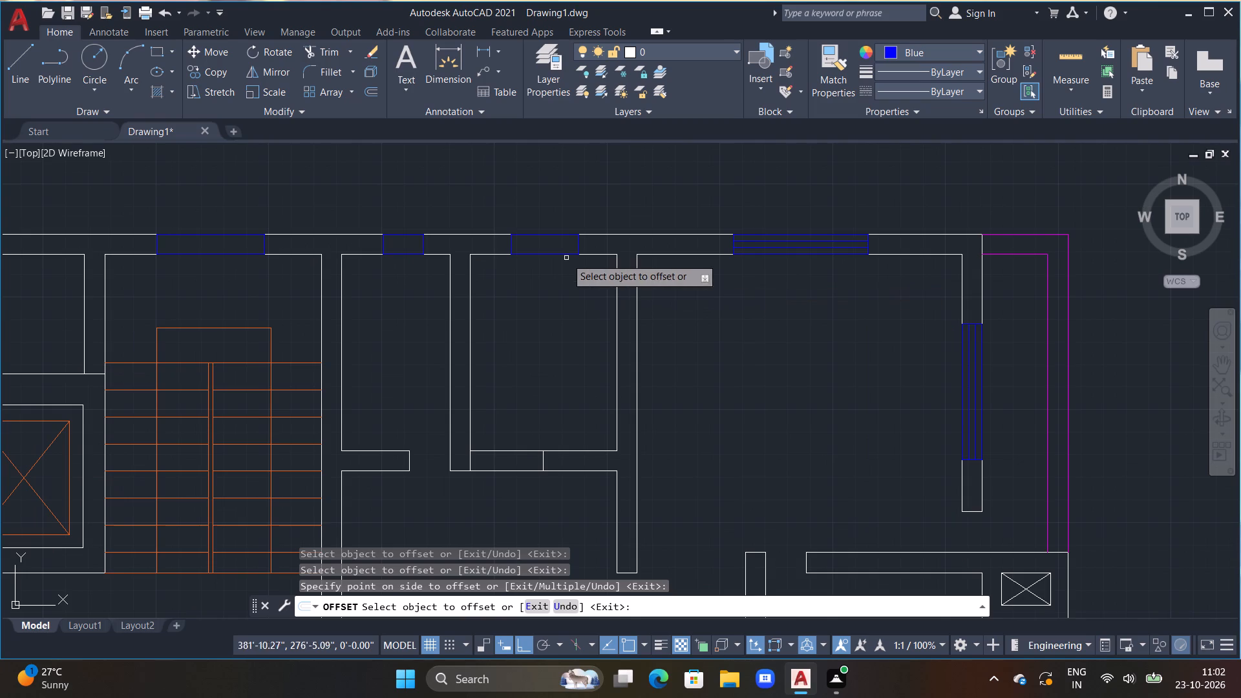
click(555, 236)
click(553, 272)
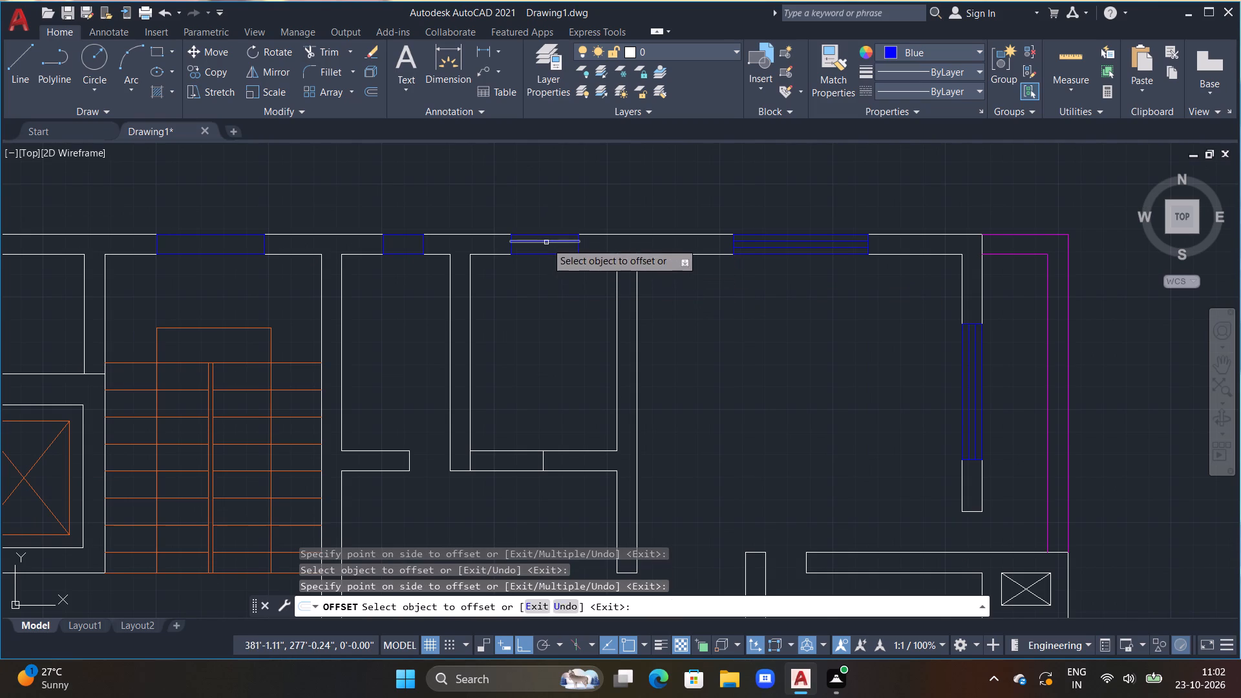
click(546, 242)
click(551, 266)
Offset two blue lines at 3" spacing inside the narrow north wall window just east of the staircase, starting from its outer edge.
middle_drag(538, 279, 678, 305)
scroll(518, 264, up, 1)
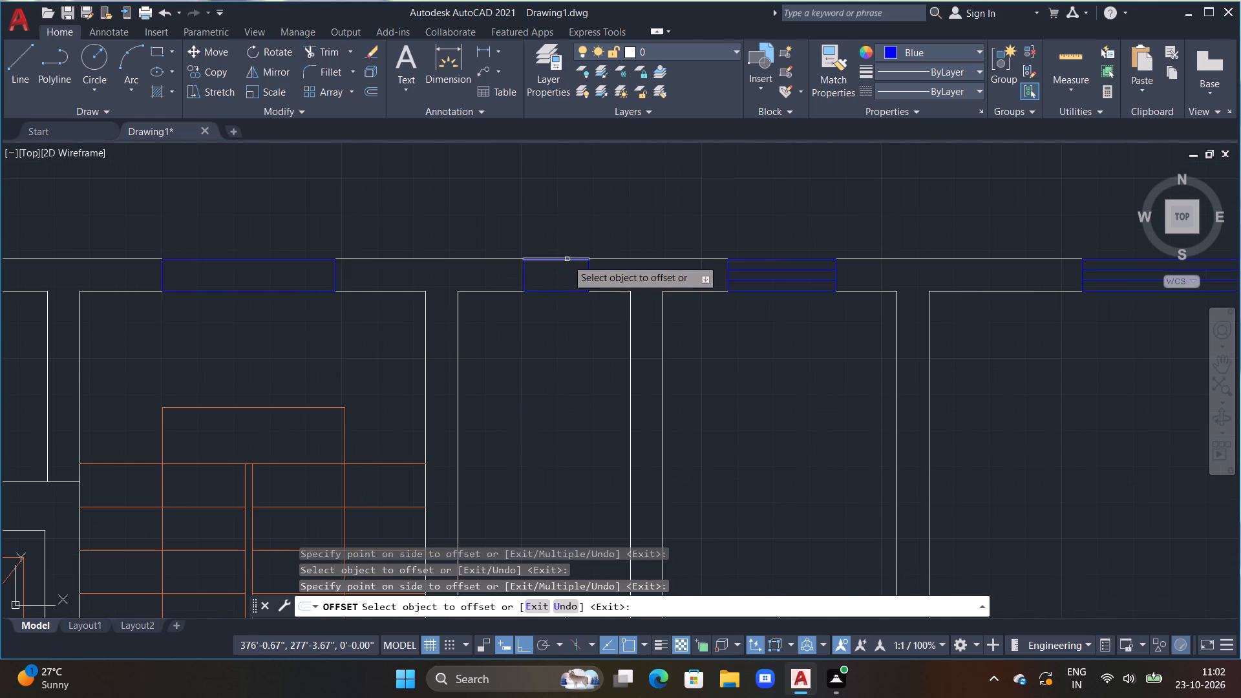
click(558, 261)
click(560, 290)
click(560, 271)
double_click(560, 304)
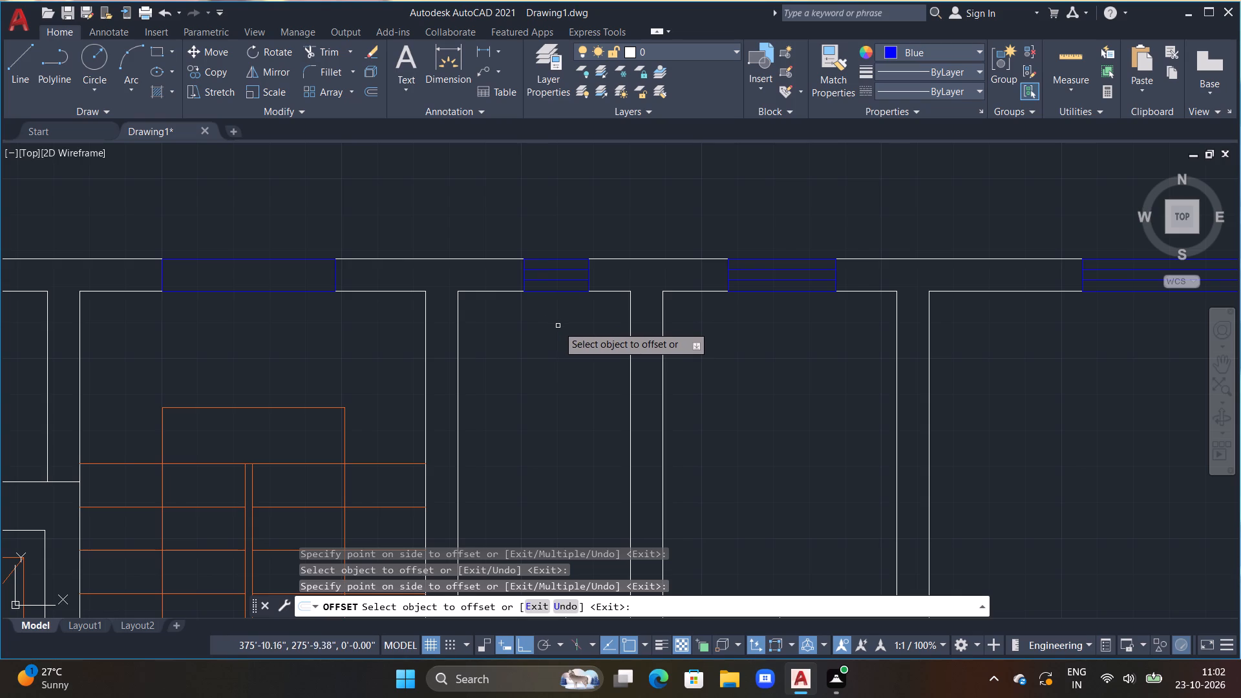
Offset two blue lines at 3" spacing inside the north wall window above the staircase and end the Offset command.
scroll(575, 327, down, 3)
middle_drag(571, 354, 802, 363)
scroll(716, 332, up, 1)
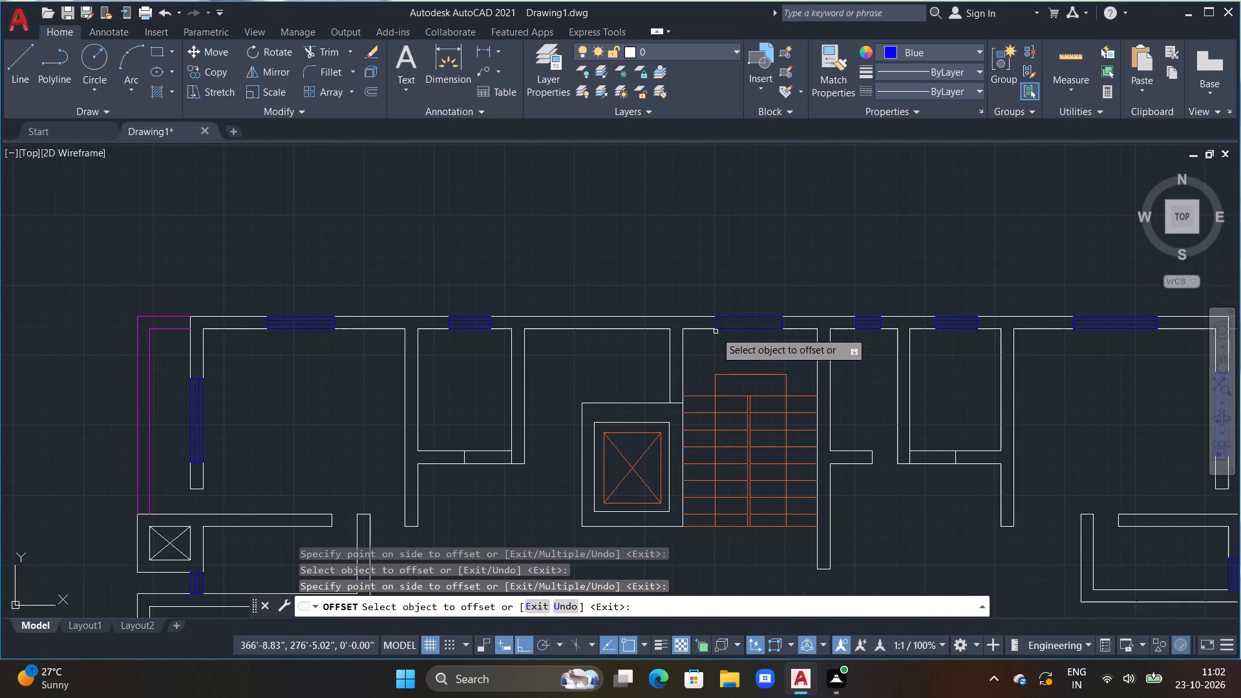
double_click(745, 320)
scroll(746, 317, up, 3)
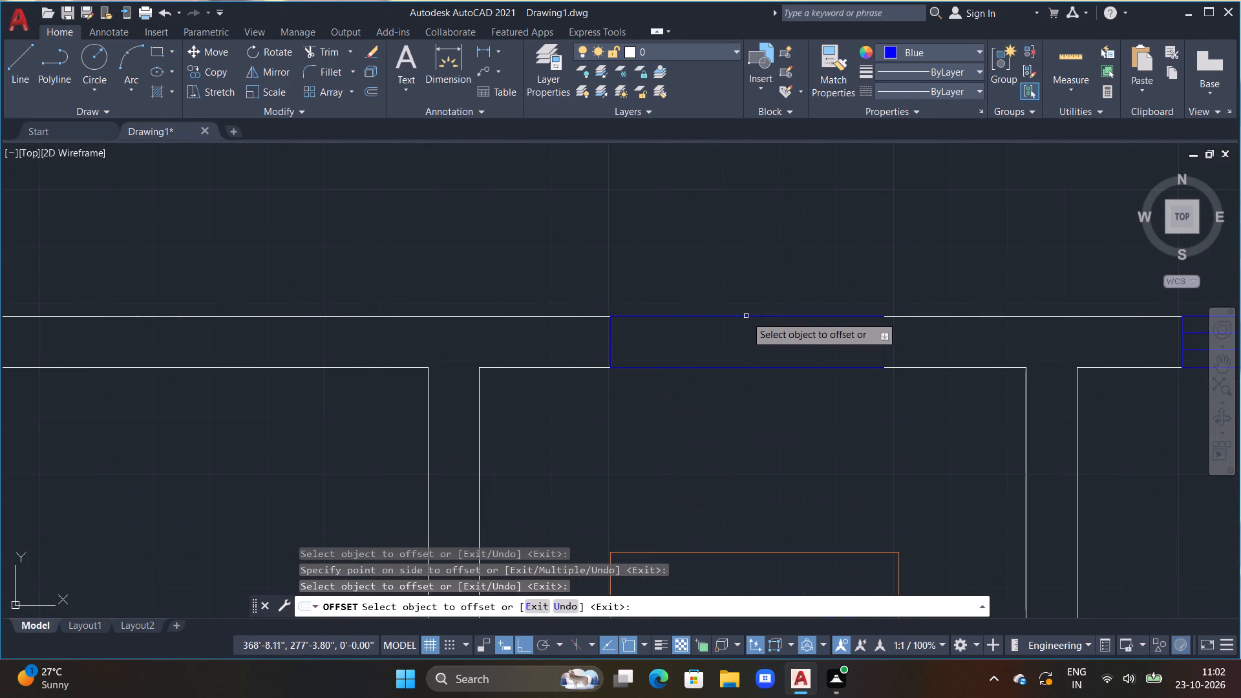
click(746, 316)
click(742, 352)
click(741, 334)
drag(741, 339, 743, 346)
click(750, 379)
scroll(747, 377, down, 3)
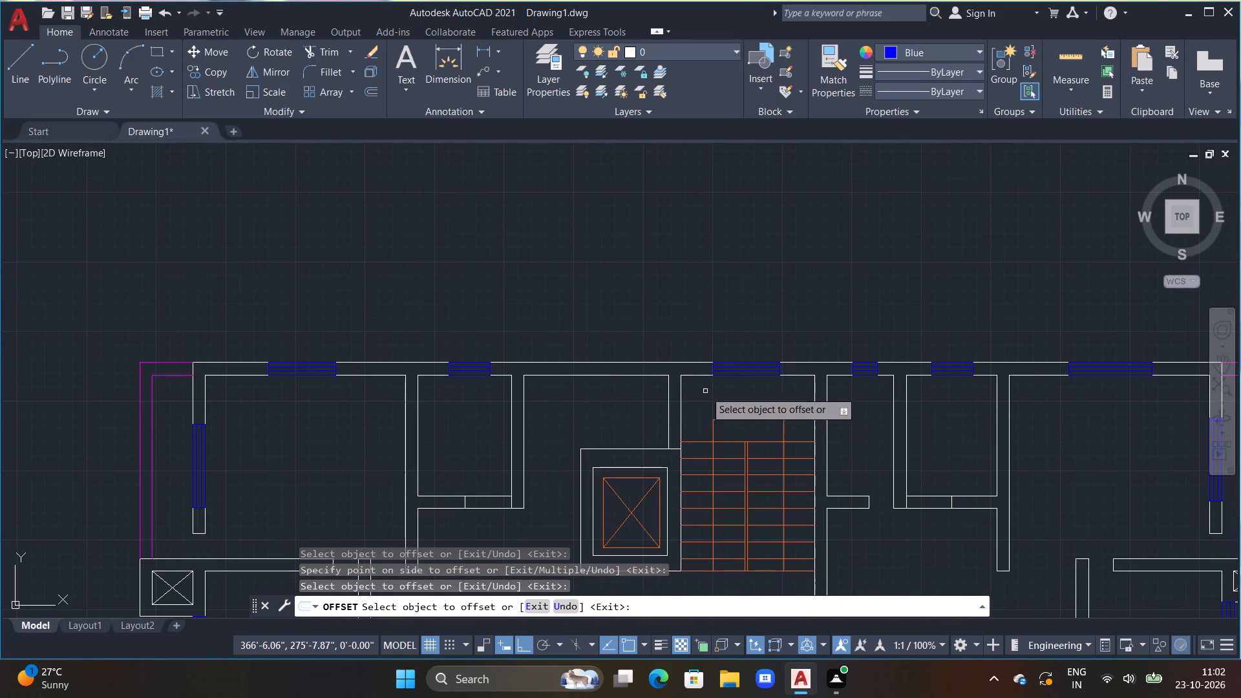
key(Escape)
Review the whole floor plan and the windows around its perimeter.
scroll(650, 363, down, 3)
middle_drag(643, 377, 639, 339)
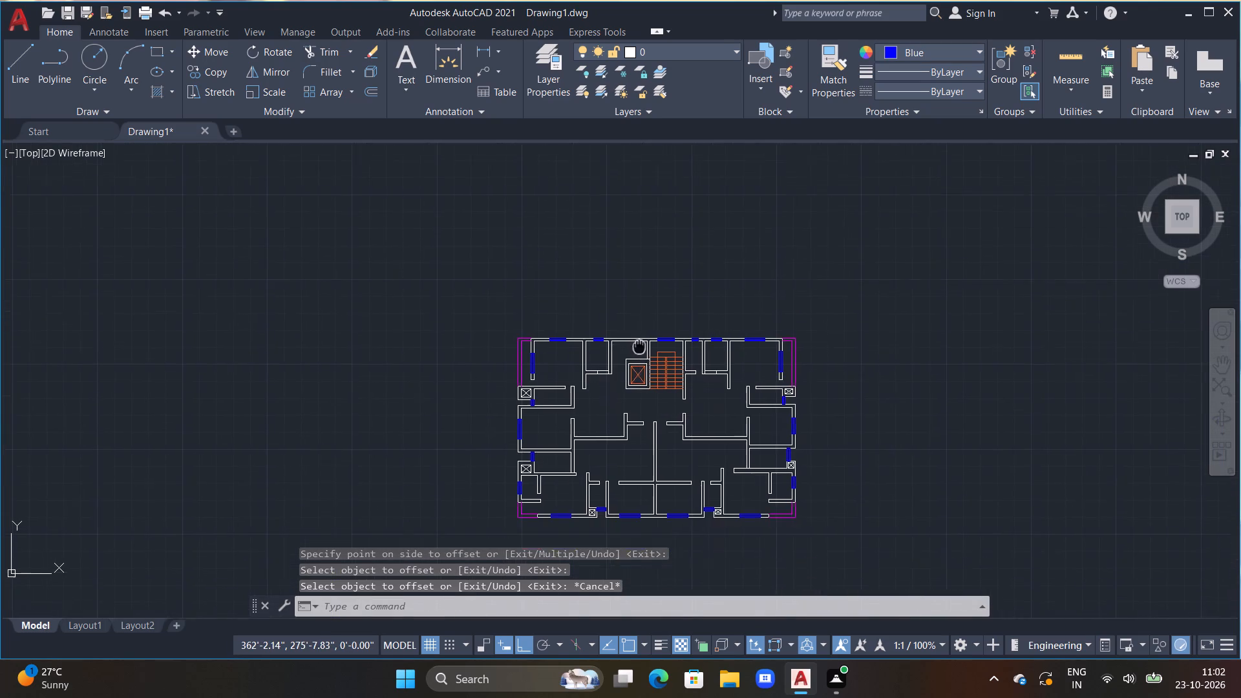
middle_drag(639, 339, 640, 305)
key(Escape)
key(Escape)
key(Escape)
key(Escape)
middle_click(642, 383)
scroll(643, 385, up, 1)
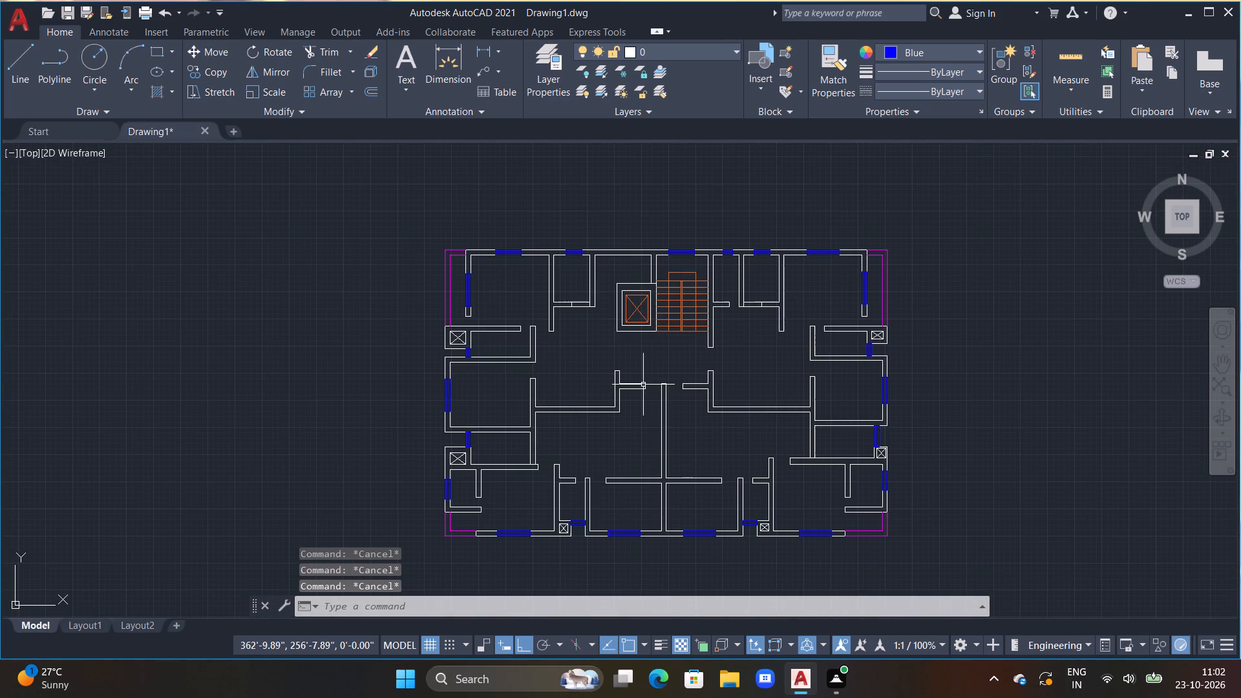
scroll(643, 385, up, 1)
scroll(644, 375, down, 1)
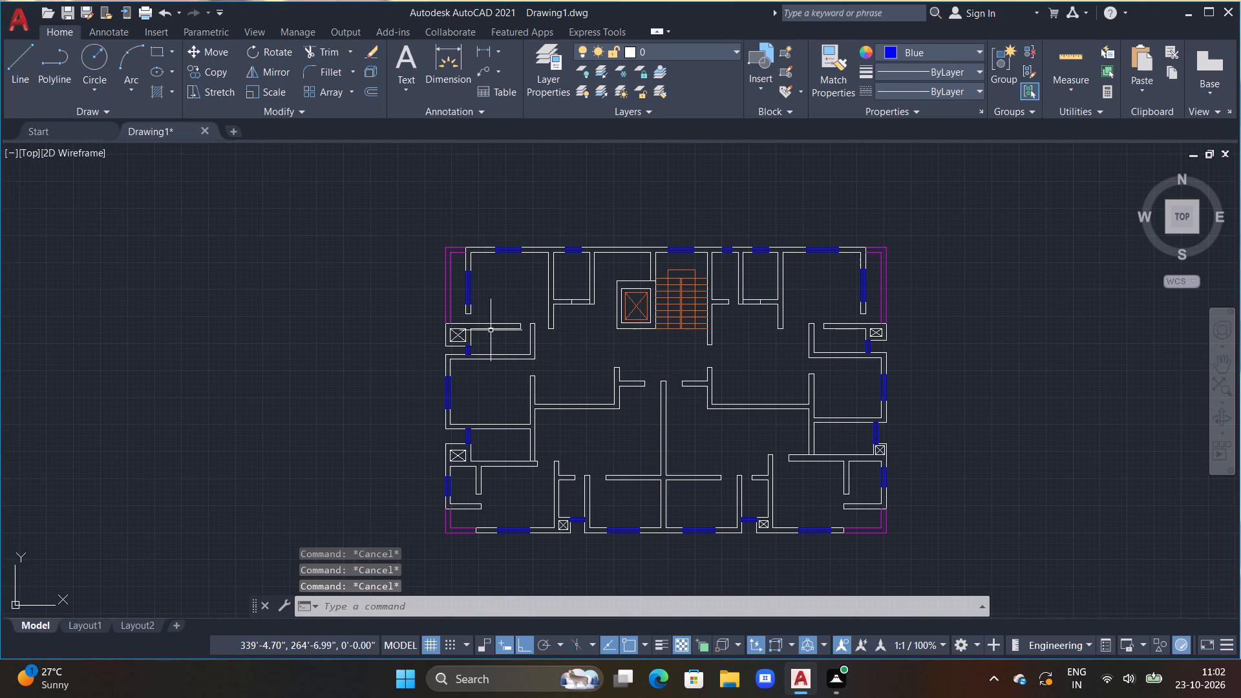
middle_drag(547, 337, 582, 340)
scroll(582, 339, up, 1)
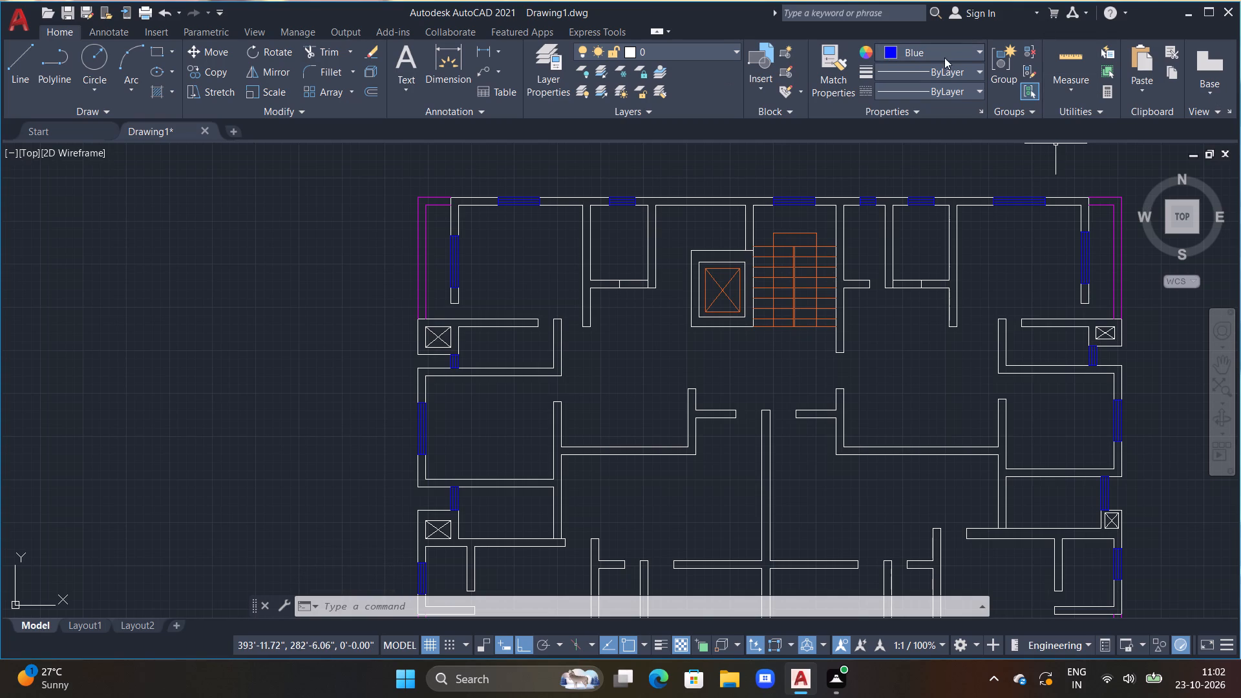
Draw a vertical Cyan line from the east end of the wall stub above the southwest magenta corner down into the south wall.
click(982, 51)
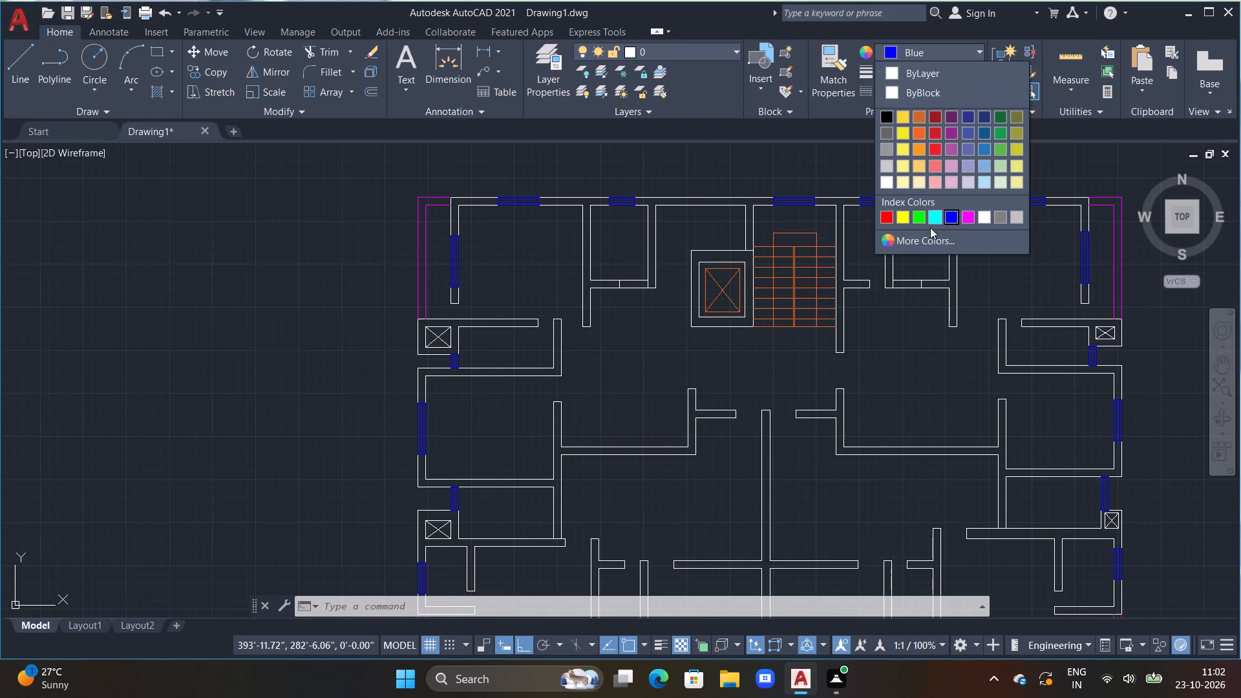
click(937, 219)
scroll(790, 370, down, 1)
middle_drag(637, 538, 606, 317)
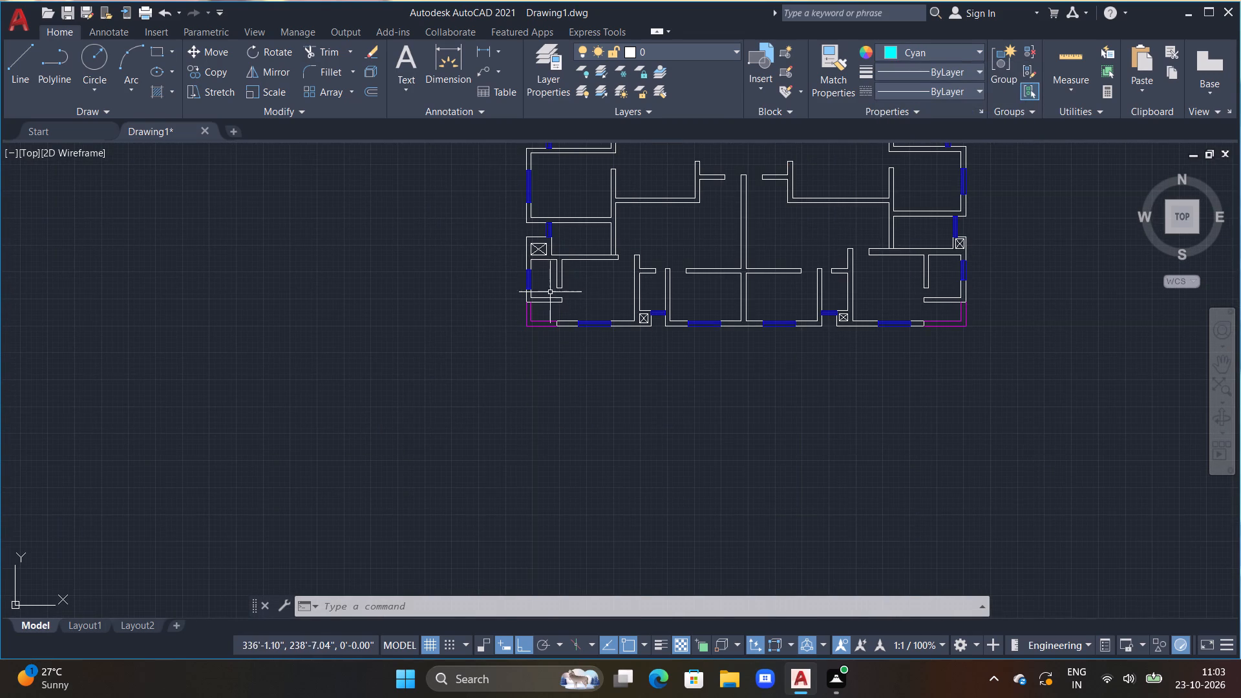
scroll(550, 293, up, 4)
middle_drag(592, 362, 631, 312)
scroll(613, 341, up, 1)
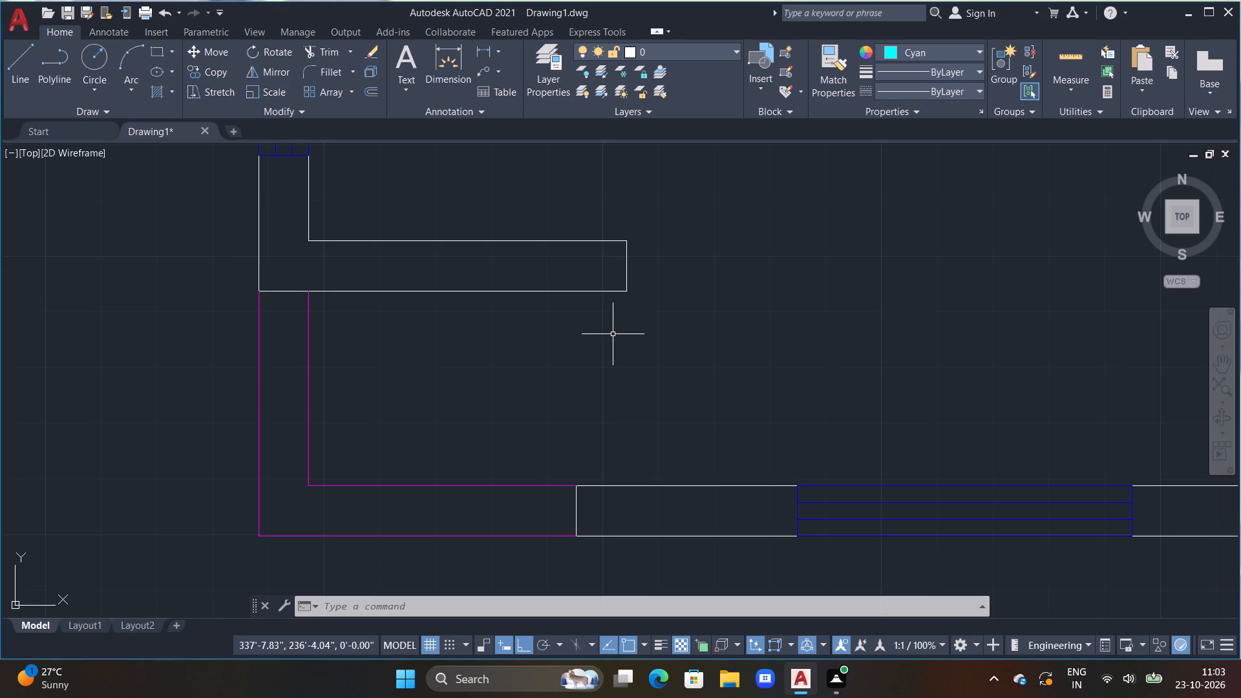
middle_drag(615, 337, 611, 323)
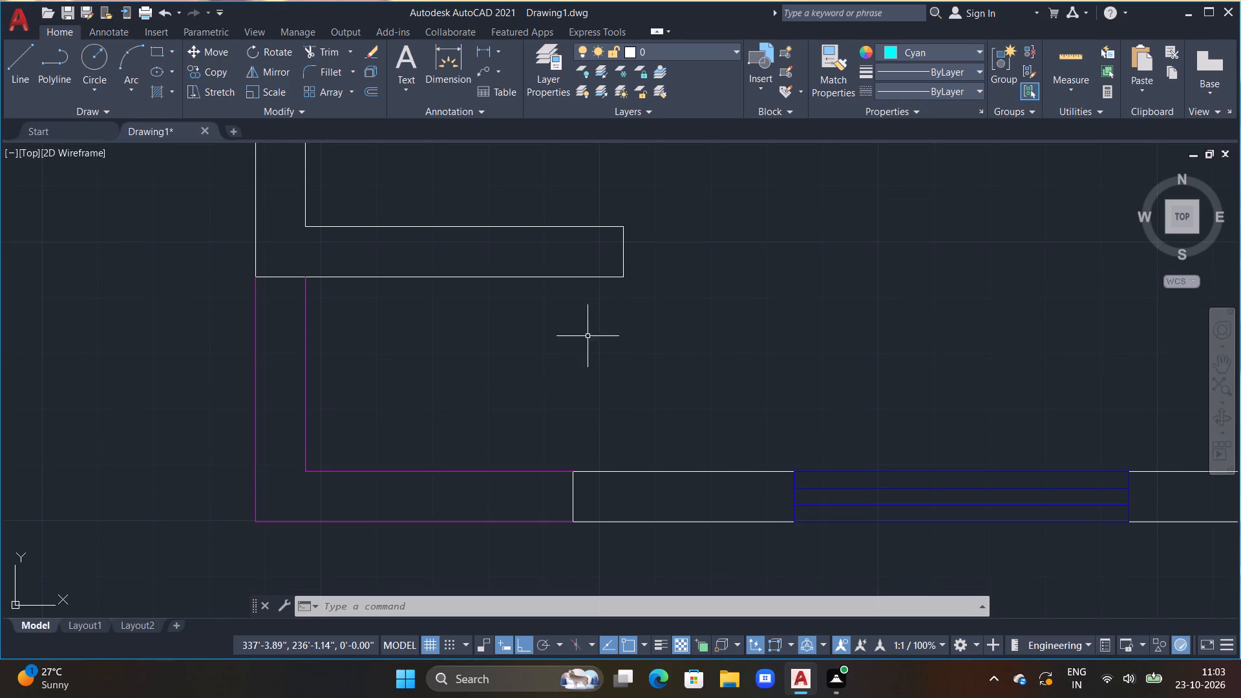
text(L)
key(space)
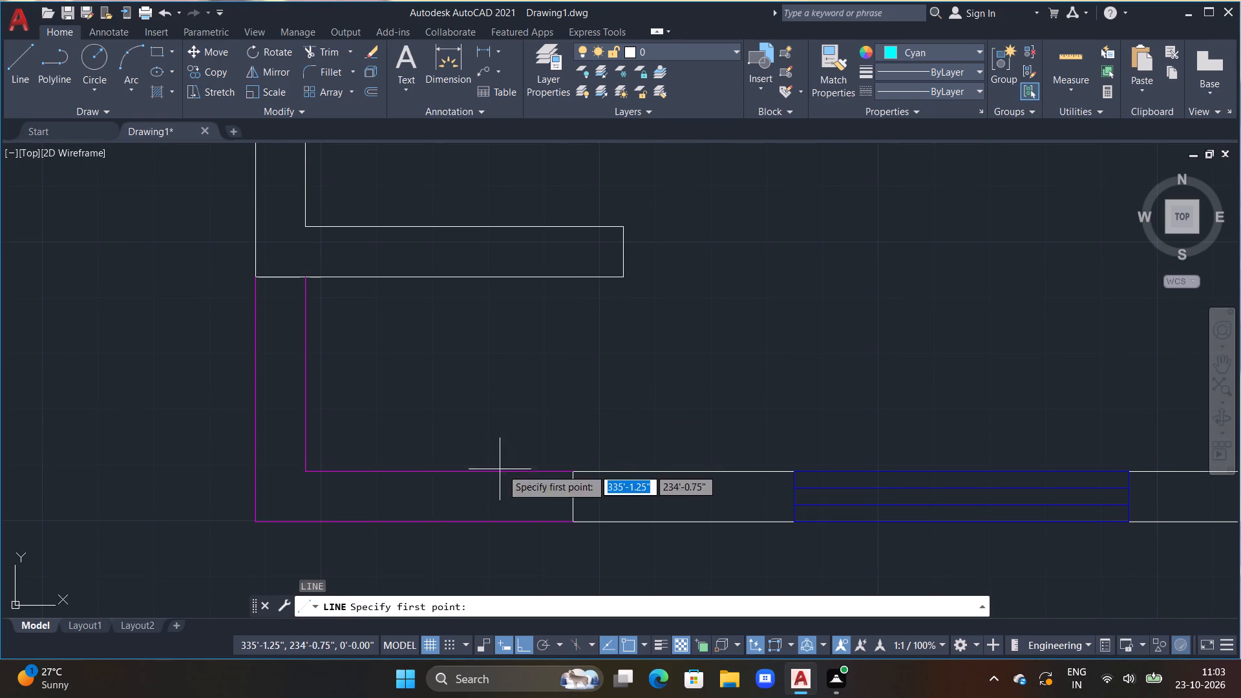
click(541, 270)
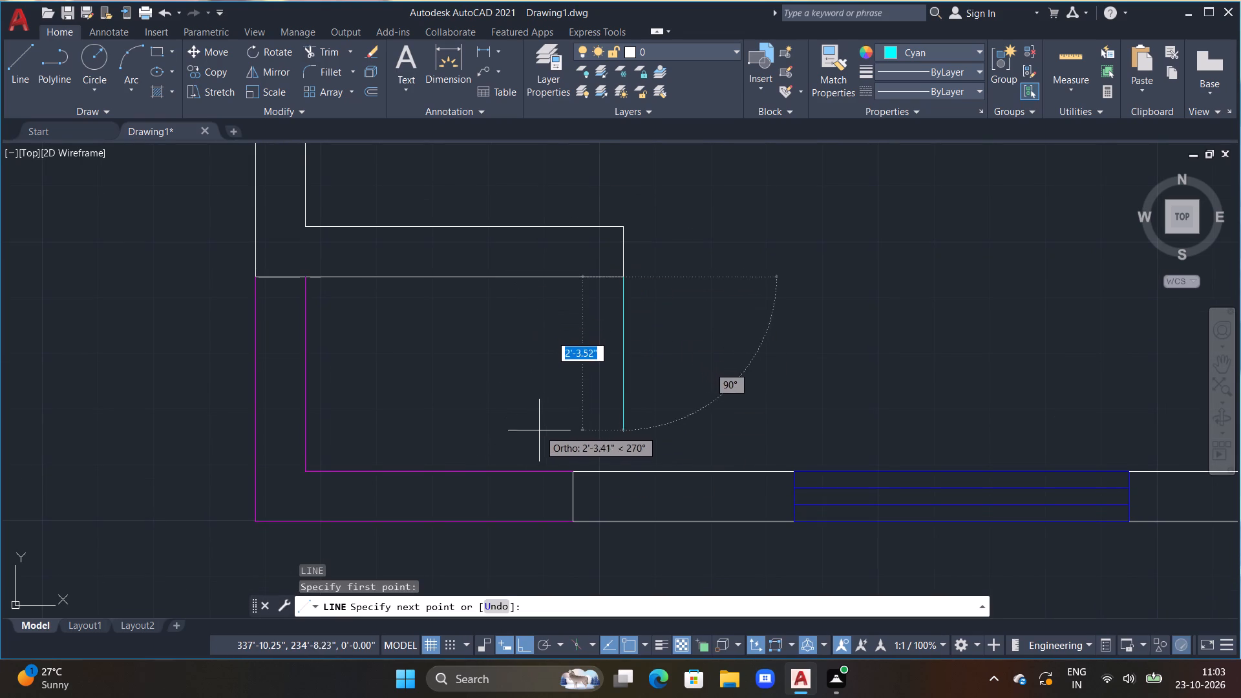
click(618, 484)
key(Escape)
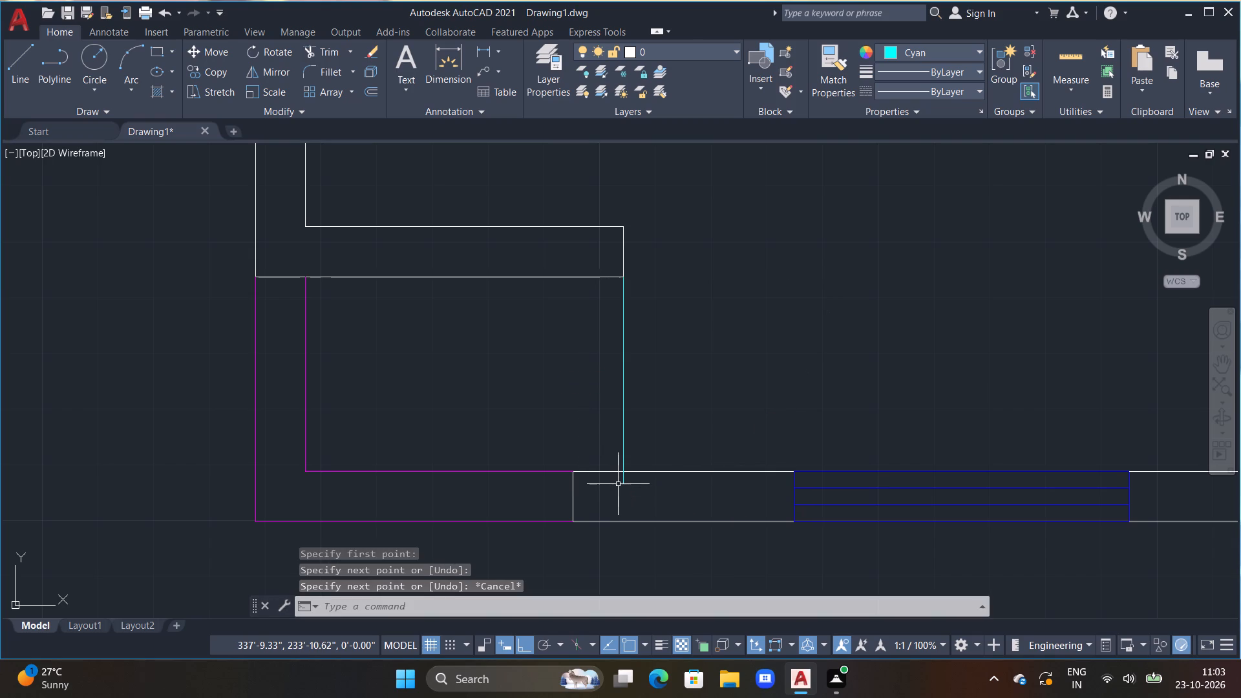
Trim the cyan line's overhang below the inner face of the south wall at the southwest corner.
text(TR)
key(space)
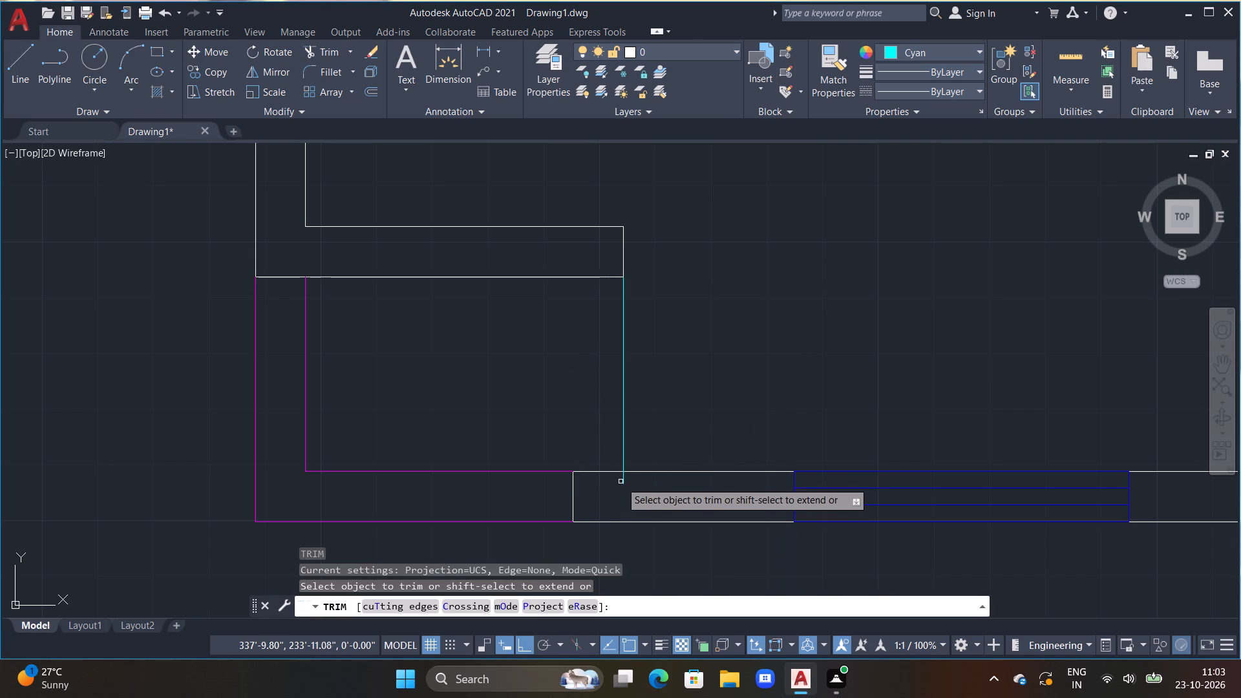
double_click(623, 480)
scroll(648, 437, down, 1)
middle_drag(692, 374, 461, 340)
scroll(545, 349, down, 2)
middle_drag(617, 339, 461, 339)
key(Escape)
key(Escape)
middle_drag(730, 355, 500, 369)
key(Escape)
key(Escape)
Draw a vertical cyan line from the west end of the wall above the southeast magenta corner down to the south wall's inner face.
scroll(657, 367, down, 1)
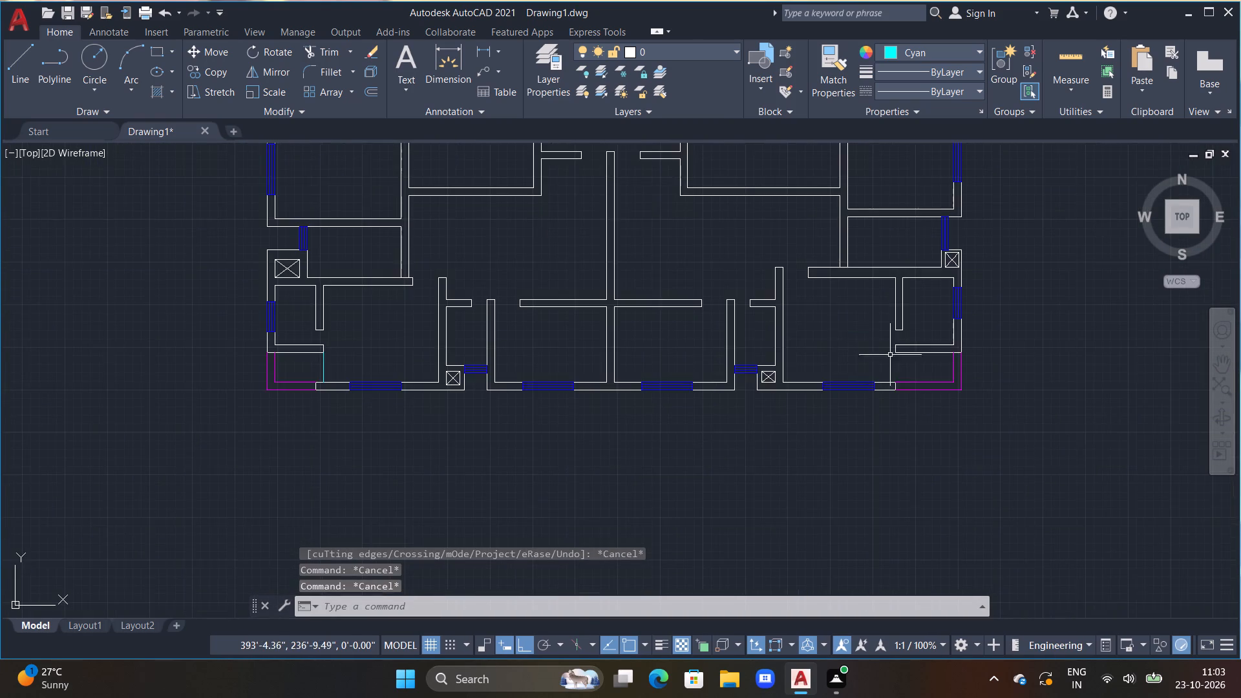
middle_drag(887, 354, 648, 358)
scroll(721, 354, up, 2)
scroll(576, 415, up, 2)
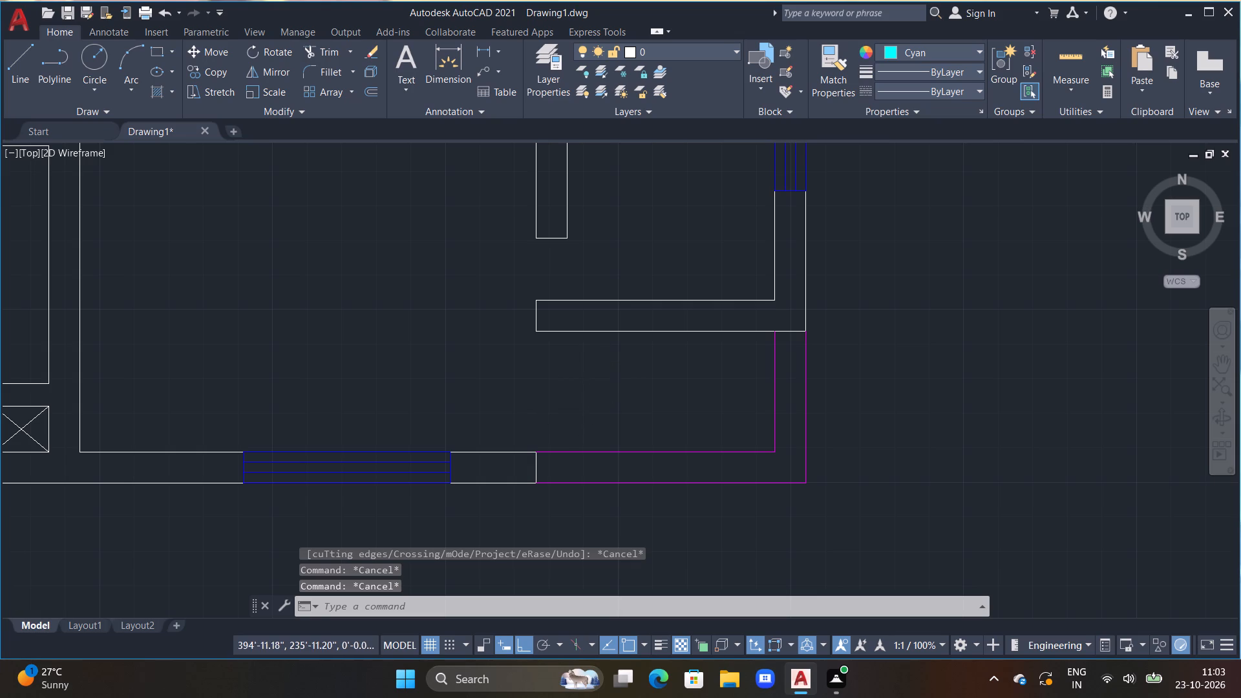
middle_drag(581, 374, 637, 344)
text(L)
key(space)
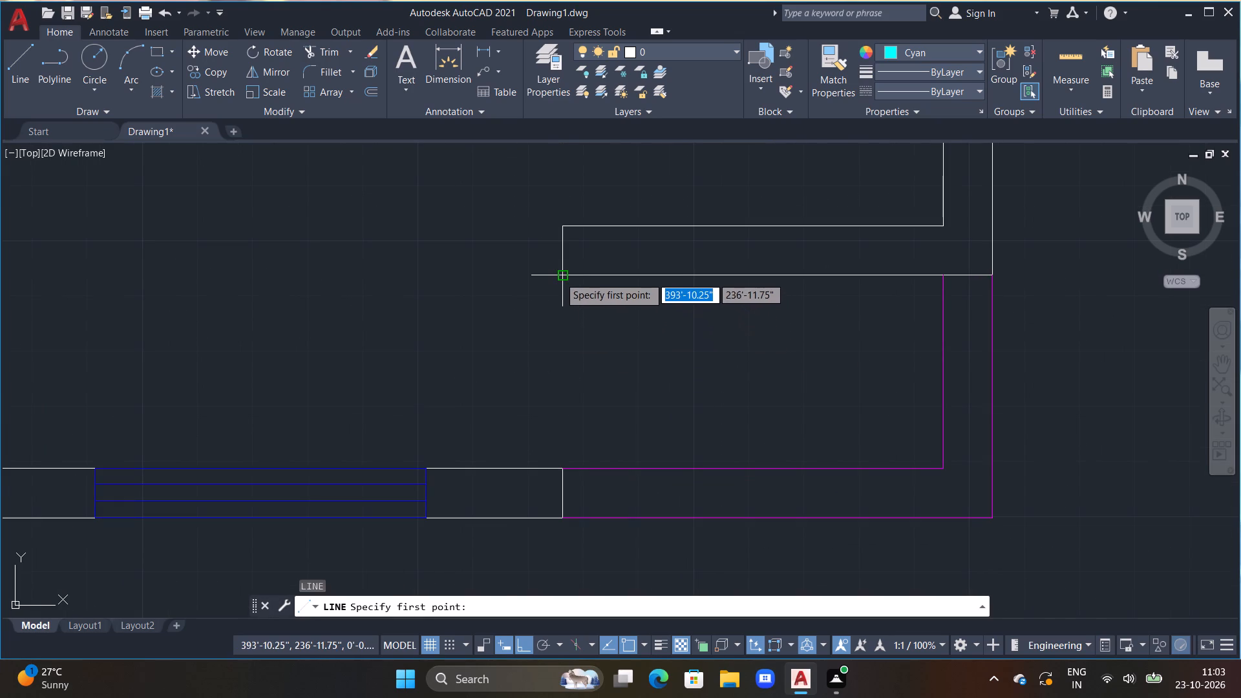
double_click(559, 274)
click(564, 468)
key(Escape)
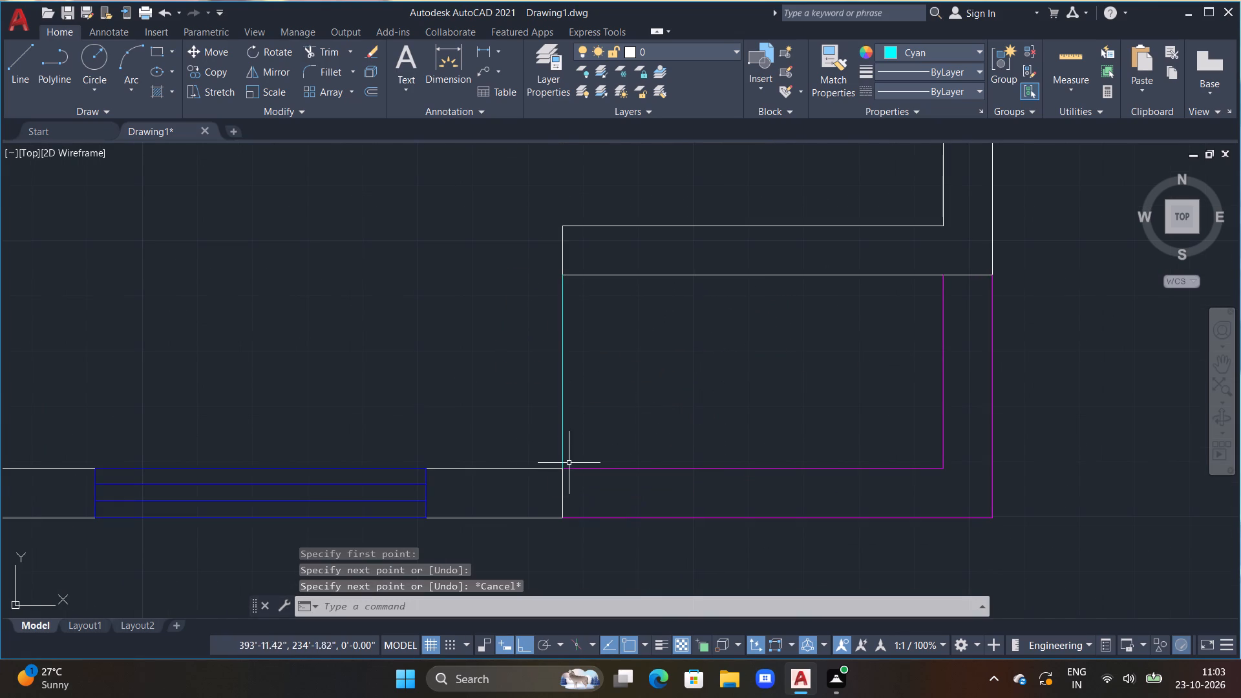
Offset the cyan line at the southwest corner westward three times at 3" spacing.
scroll(605, 417, down, 6)
middle_drag(427, 411, 739, 401)
scroll(518, 383, up, 2)
scroll(712, 397, up, 2)
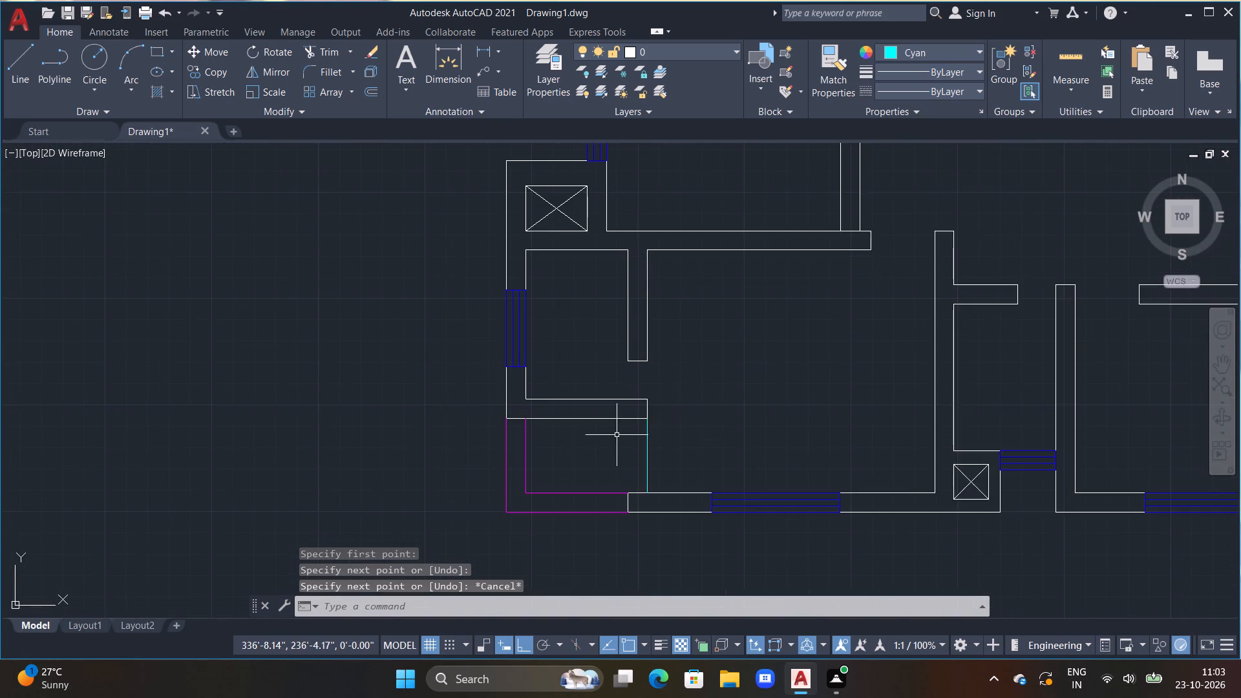
scroll(617, 435, up, 1)
middle_drag(617, 436, 609, 409)
scroll(609, 405, up, 1)
key(Escape)
text(OFF 3")
key(Return)
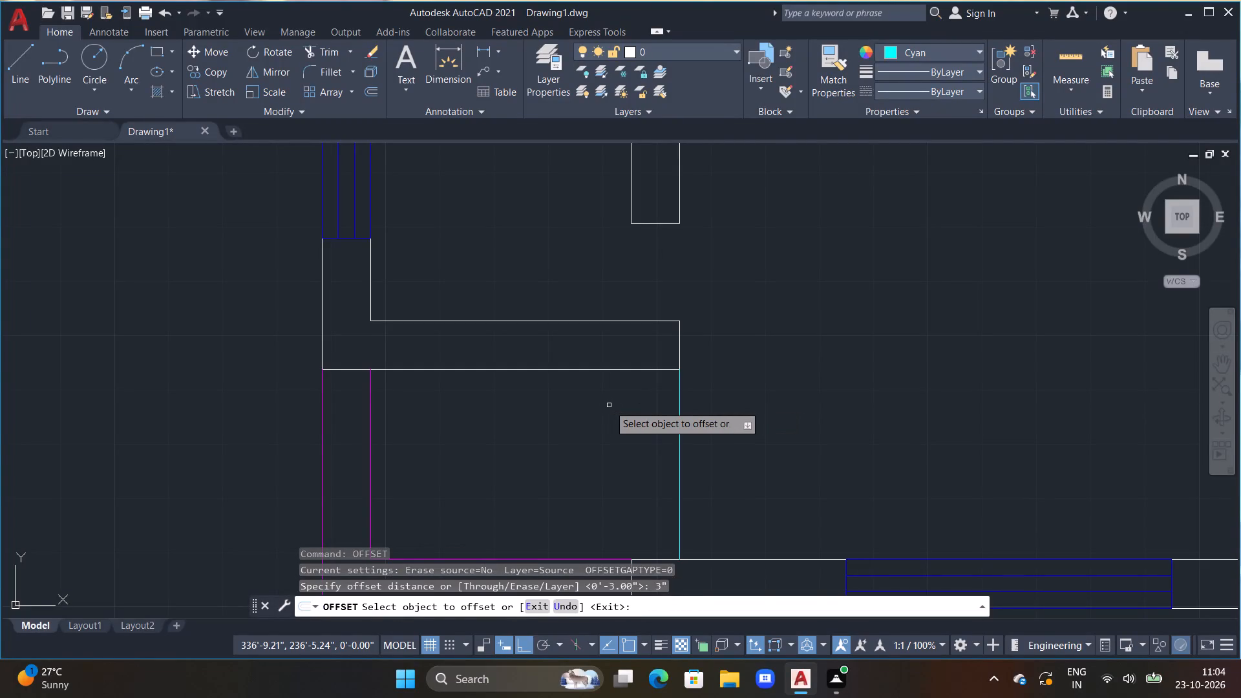
click(681, 451)
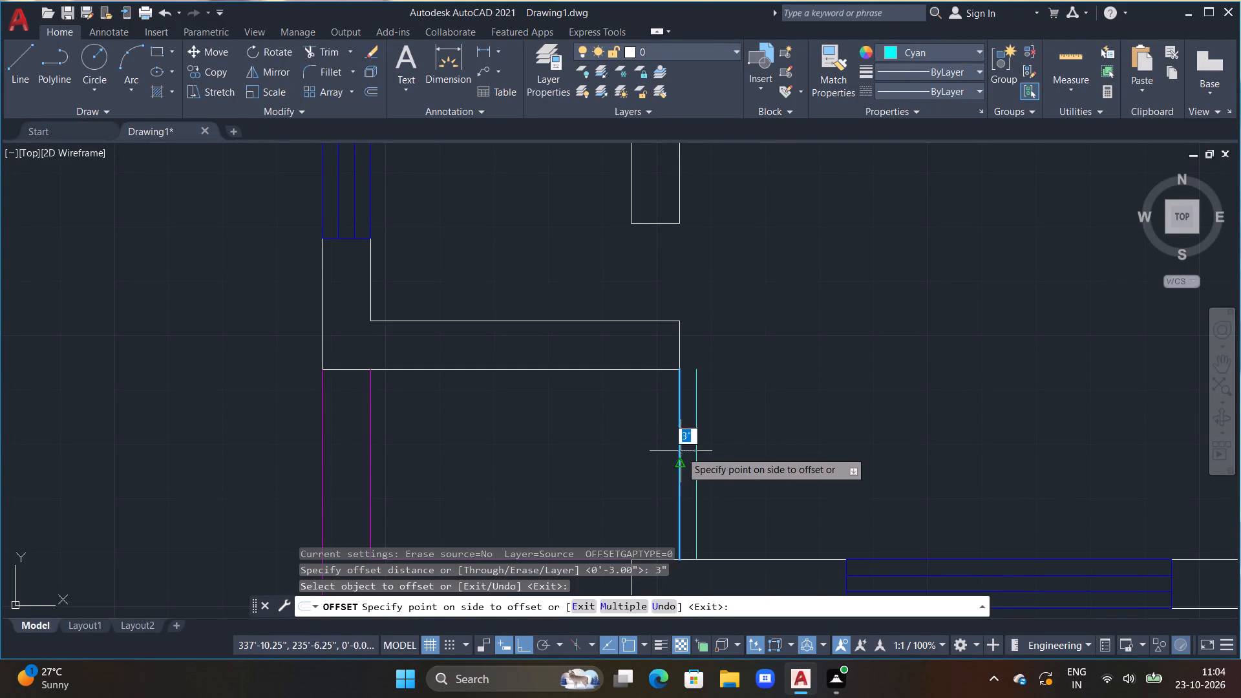
double_click(653, 461)
click(664, 459)
click(653, 458)
click(649, 460)
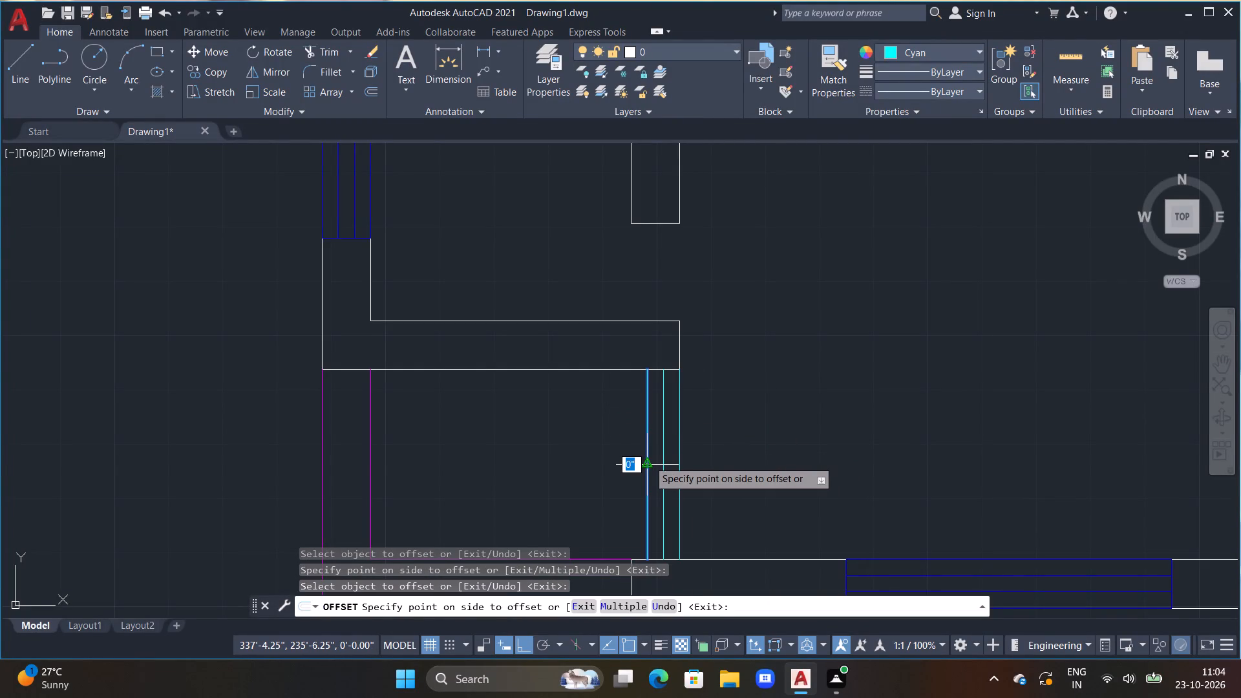
click(648, 460)
click(623, 463)
Offset the cyan line at the southeast corner eastward three times at the same 3" spacing.
scroll(745, 415, down, 3)
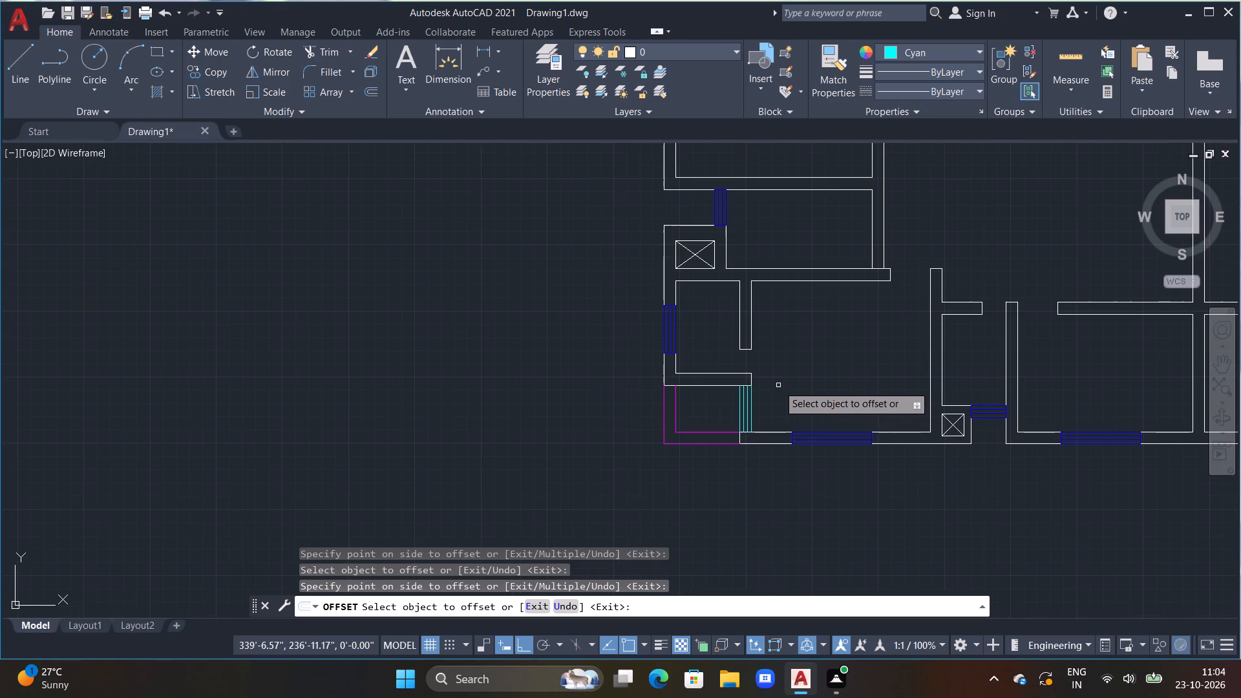
middle_drag(778, 385, 738, 389)
middle_drag(750, 397, 292, 372)
middle_drag(864, 355, 326, 384)
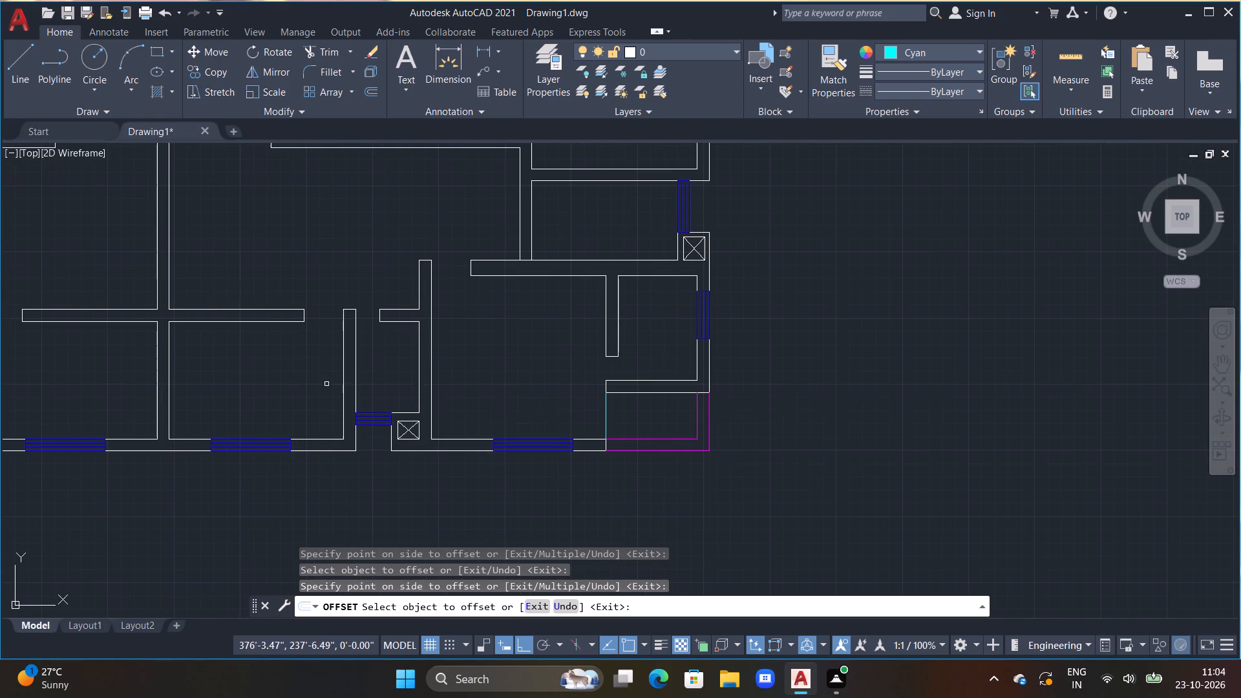
scroll(596, 438, up, 2)
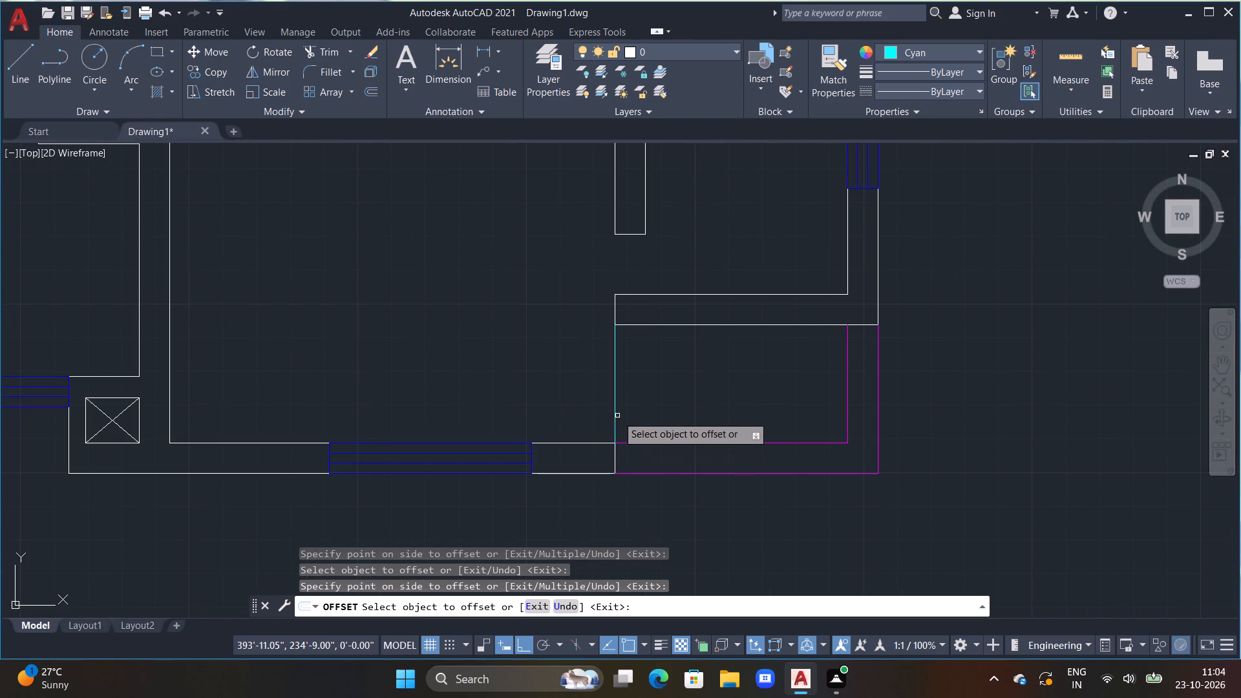
click(617, 416)
double_click(632, 416)
click(624, 411)
click(654, 416)
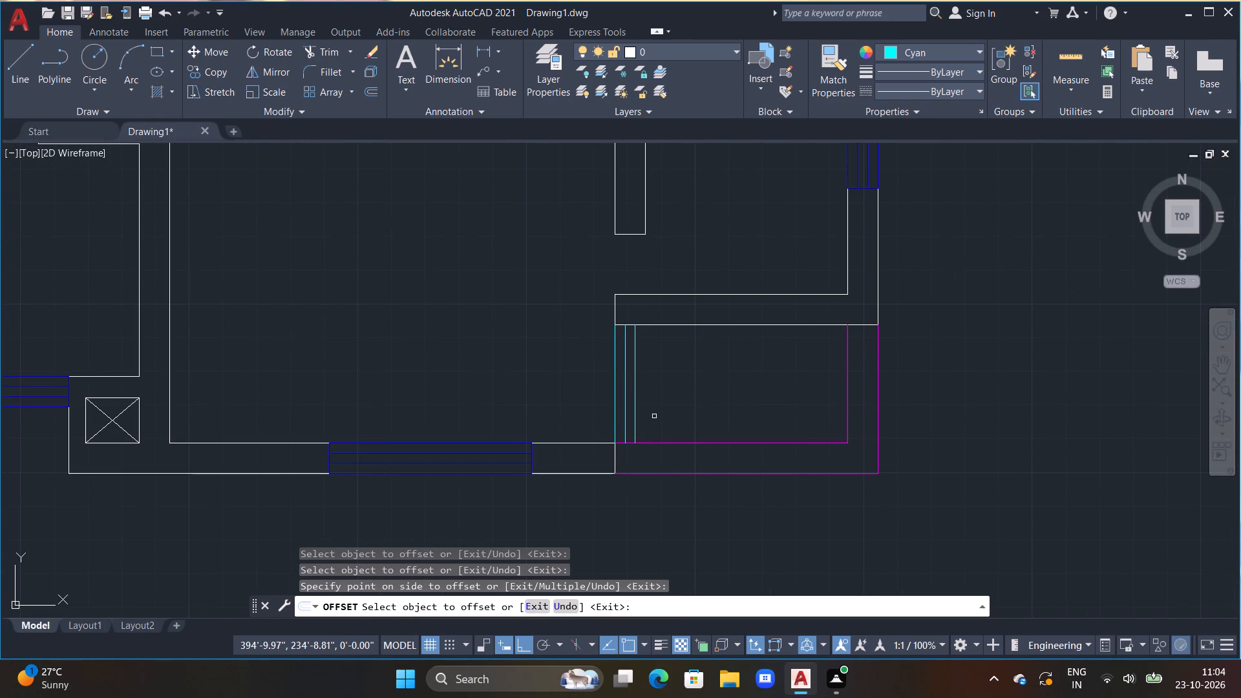
drag(635, 401, 668, 409)
click(668, 409)
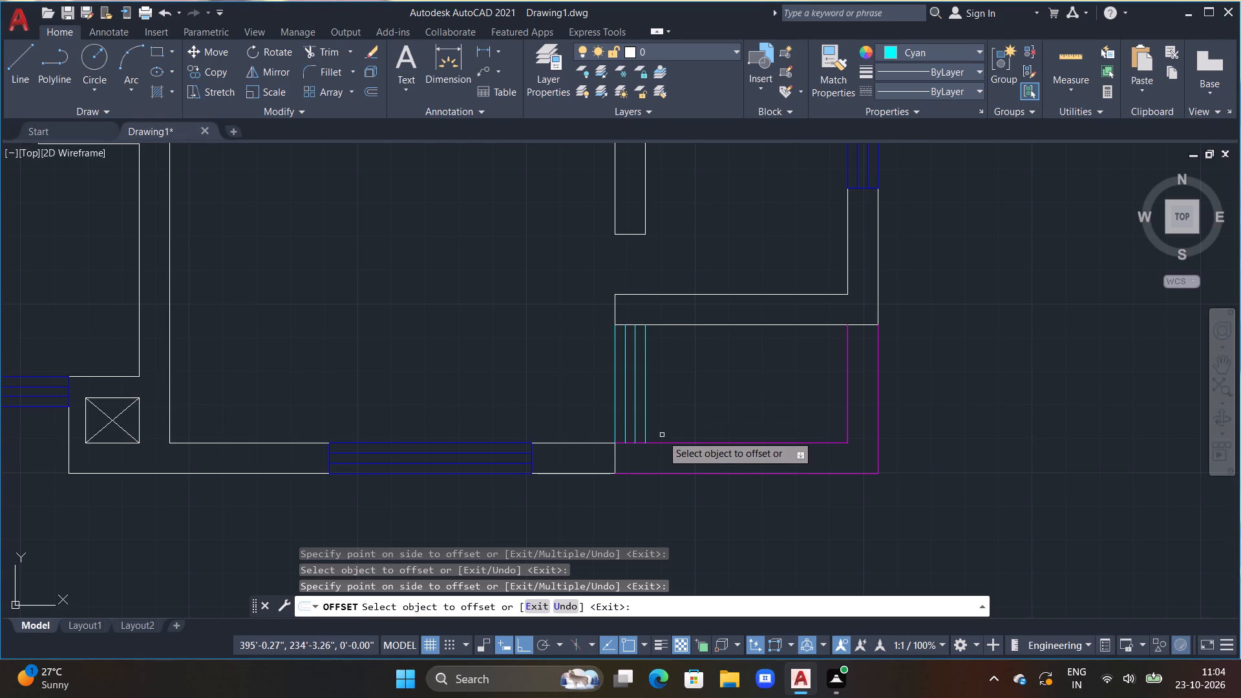
key(Escape)
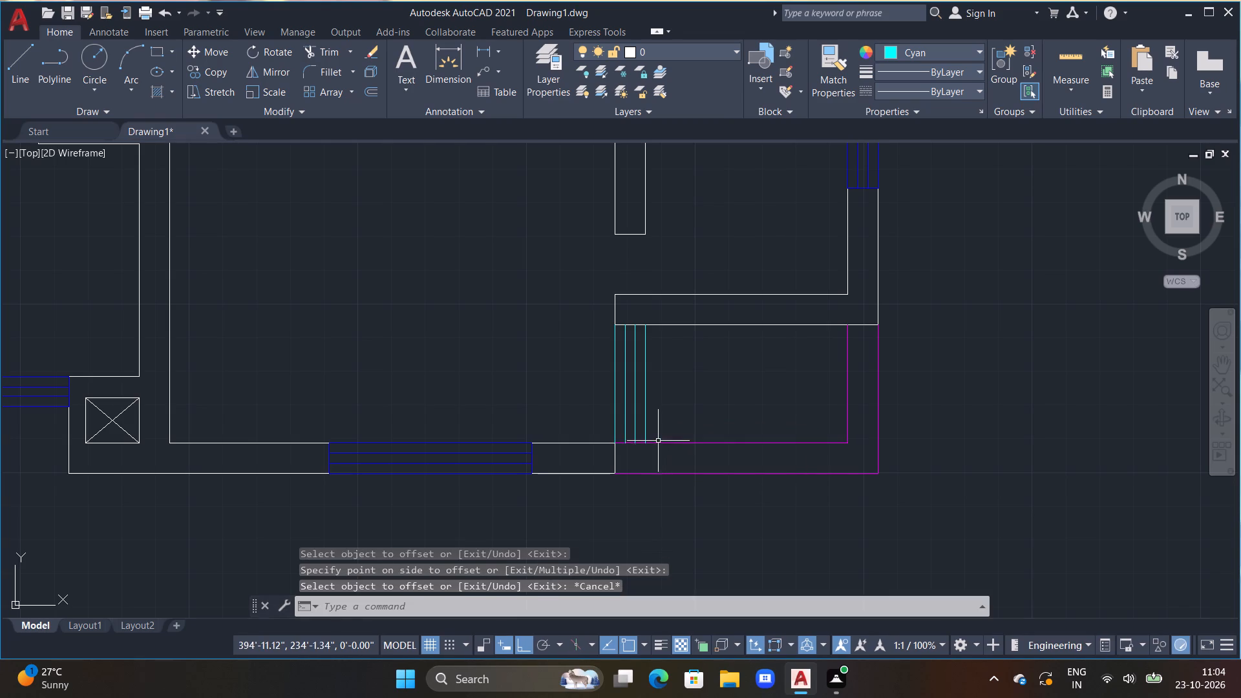
key(Escape)
key(Escape)
key(Escape)
key(Escape)
Draw connected cyan lines closing the south end, east side and north end of the southeast corner's parallel line set.
scroll(662, 314, up, 1)
middle_drag(644, 348, 743, 330)
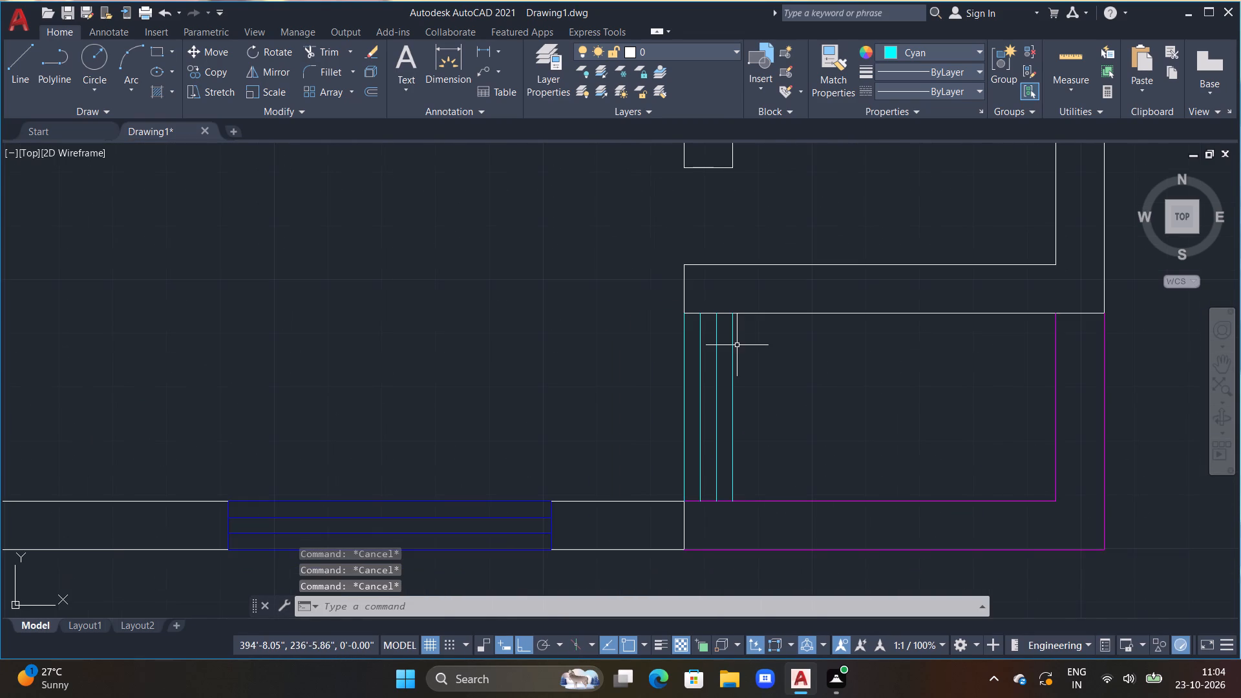
text(L)
key(space)
scroll(684, 492, up, 3)
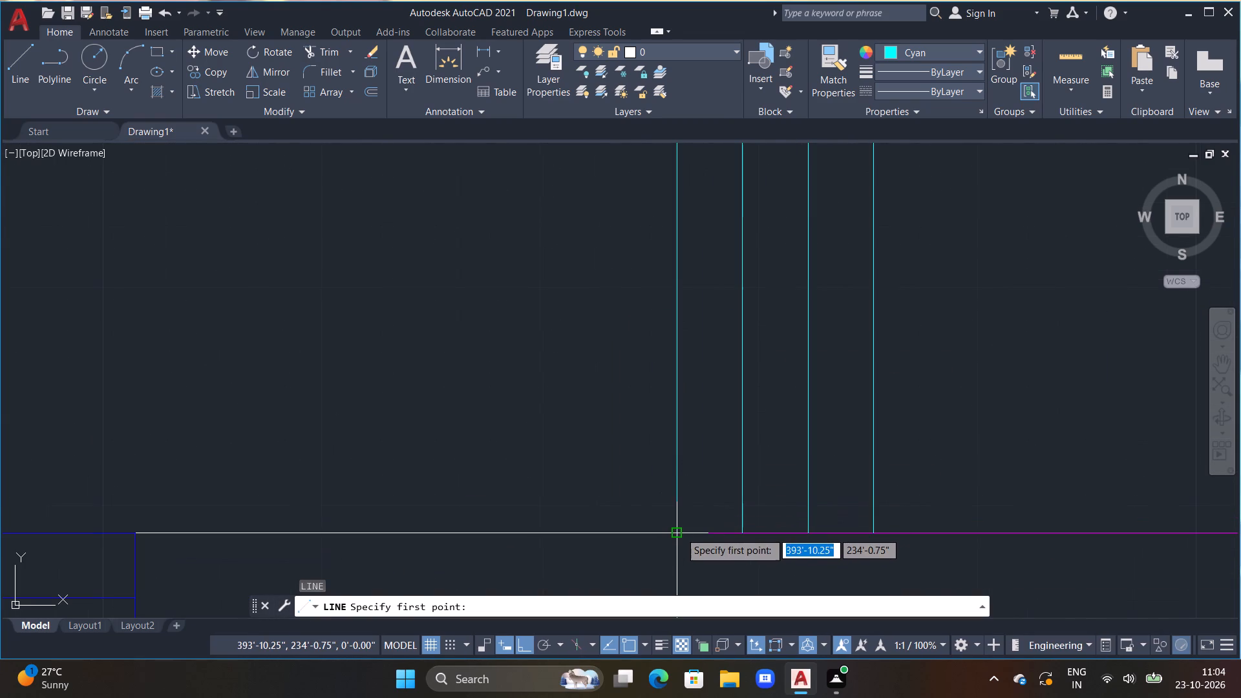
click(676, 532)
click(870, 535)
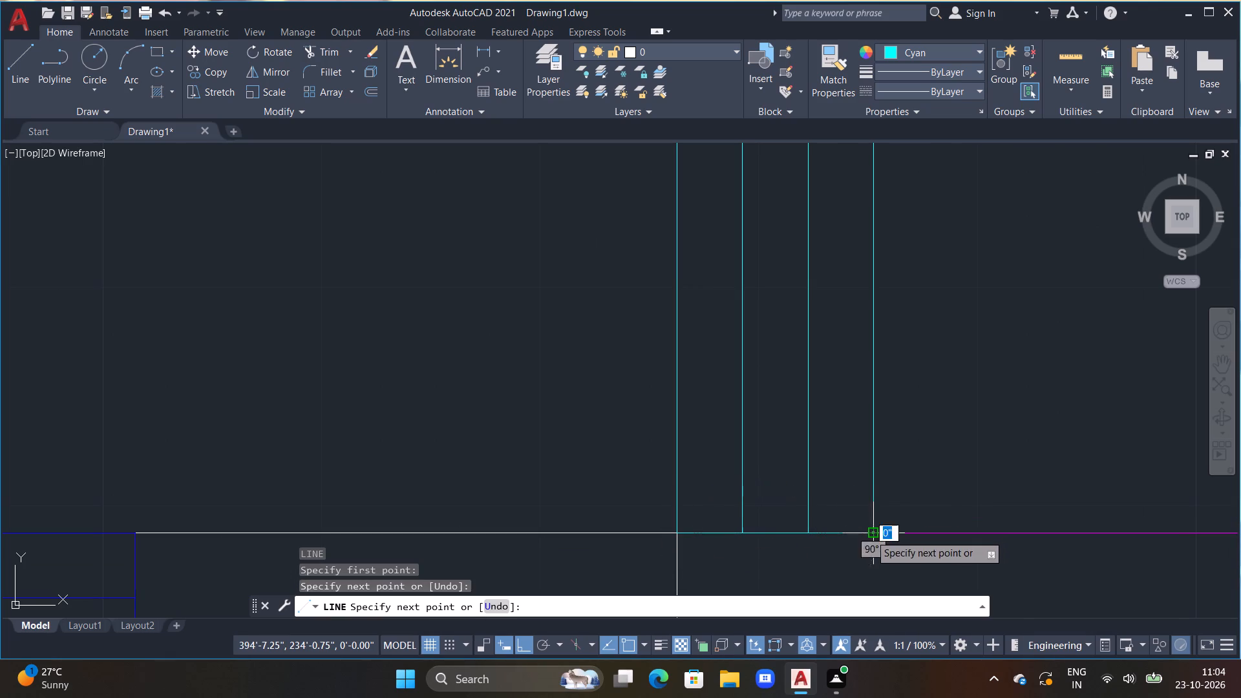
middle_drag(855, 331, 876, 547)
middle_drag(822, 280, 810, 527)
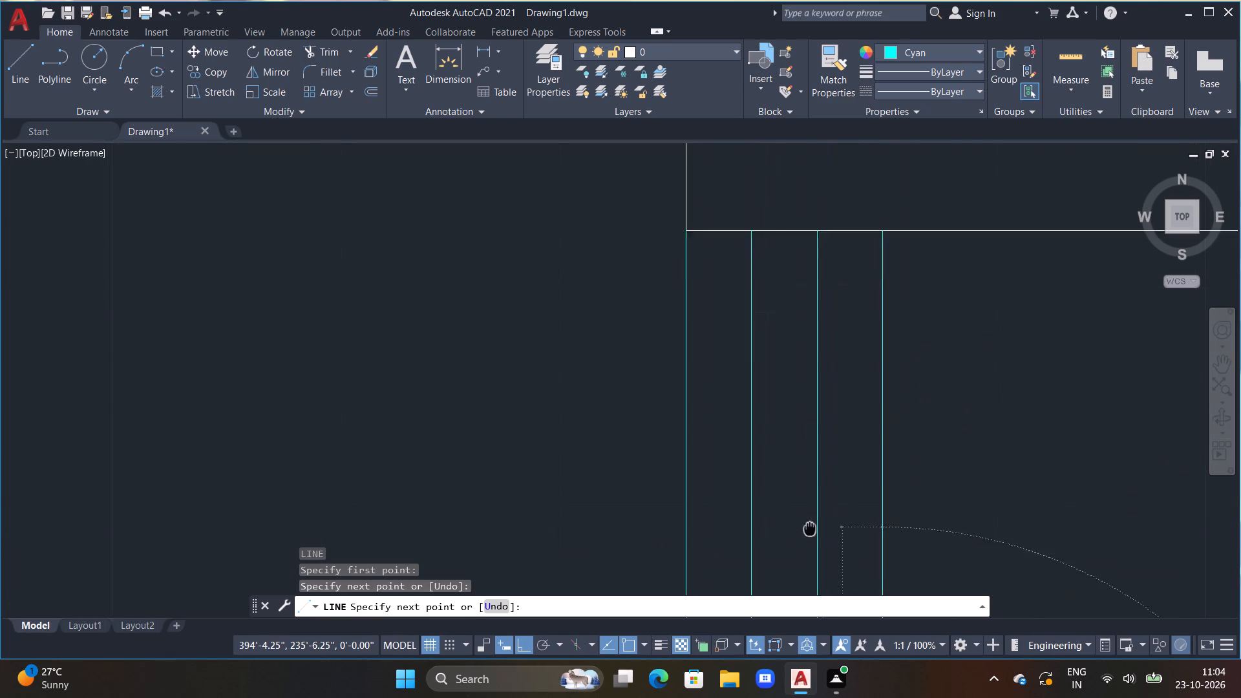
middle_drag(810, 527, 807, 578)
click(878, 282)
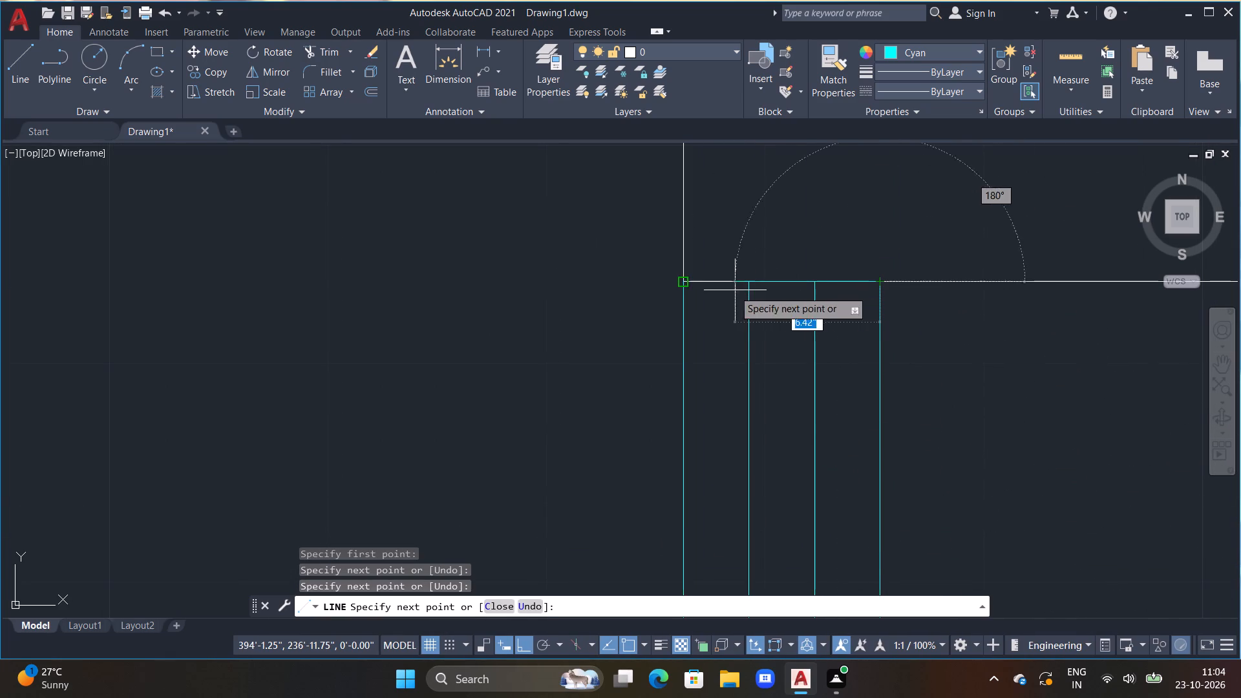
click(683, 288)
key(Escape)
scroll(679, 290, down, 3)
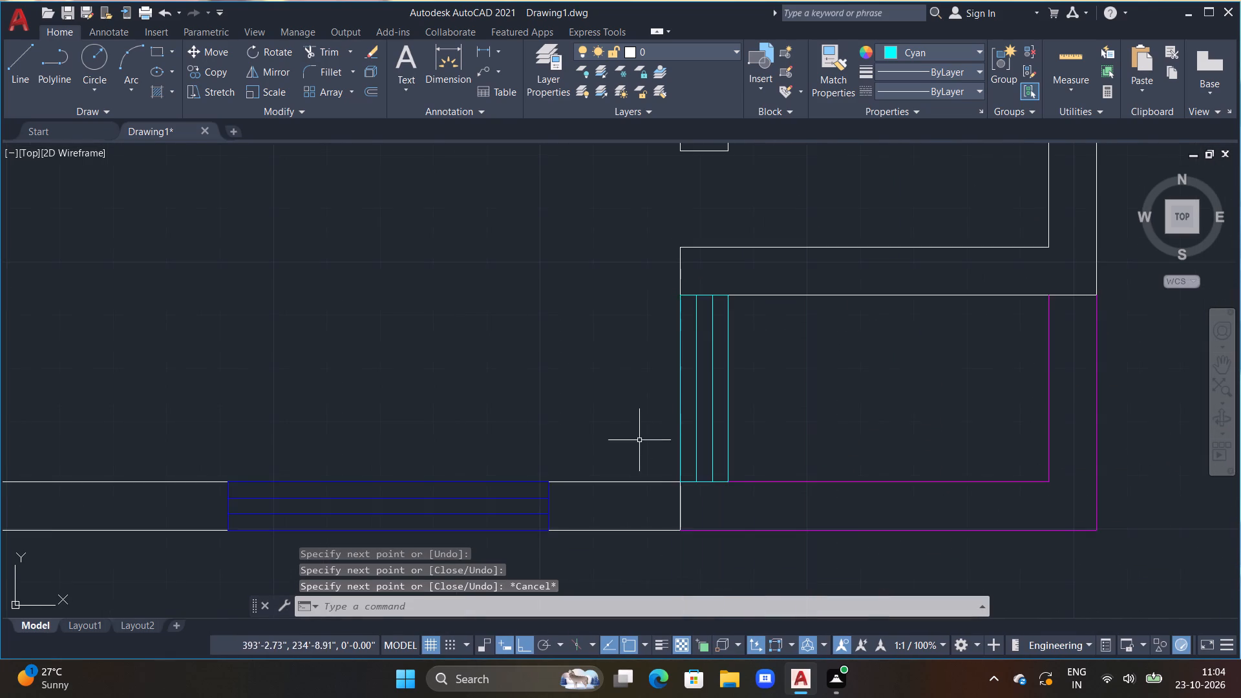
Draw connected cyan lines closing the north end, east side and south end of the southwest corner's parallel line set.
scroll(620, 438, down, 1)
middle_drag(599, 423, 931, 397)
scroll(631, 445, down, 1)
middle_drag(511, 482, 871, 485)
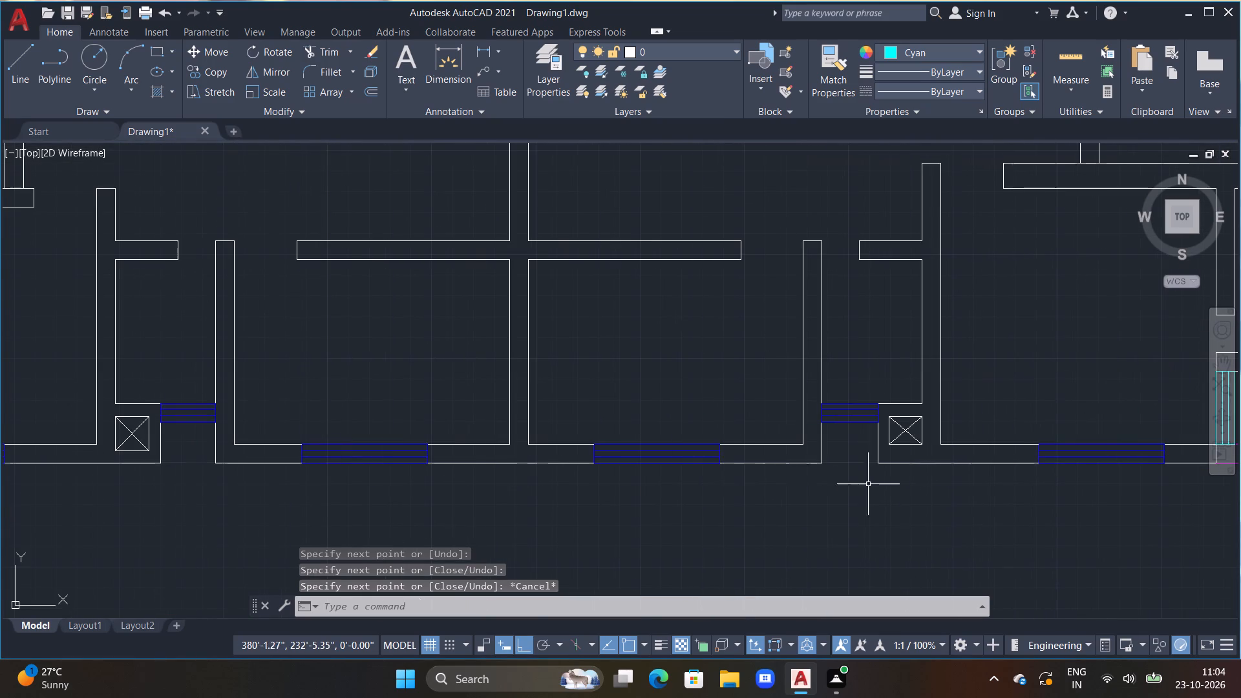
scroll(521, 474, down, 3)
middle_drag(422, 470, 711, 465)
scroll(676, 450, up, 2)
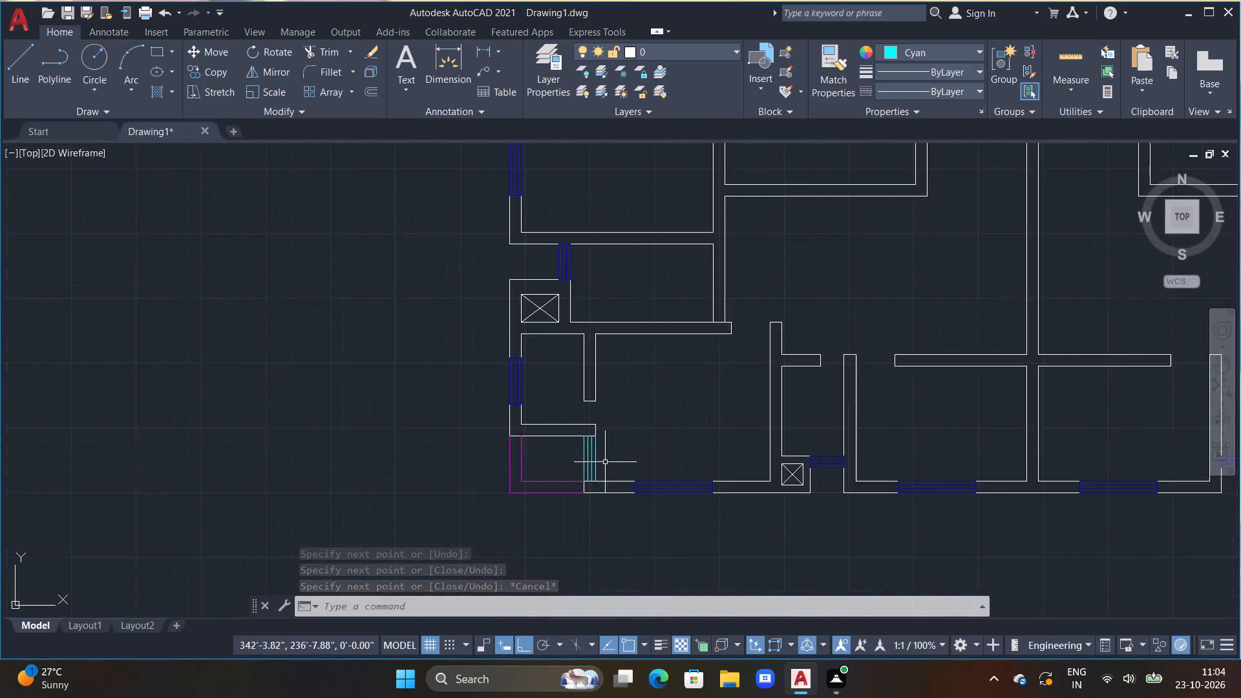
scroll(585, 469, up, 2)
middle_drag(666, 403, 658, 399)
scroll(656, 395, up, 2)
text(L)
key(space)
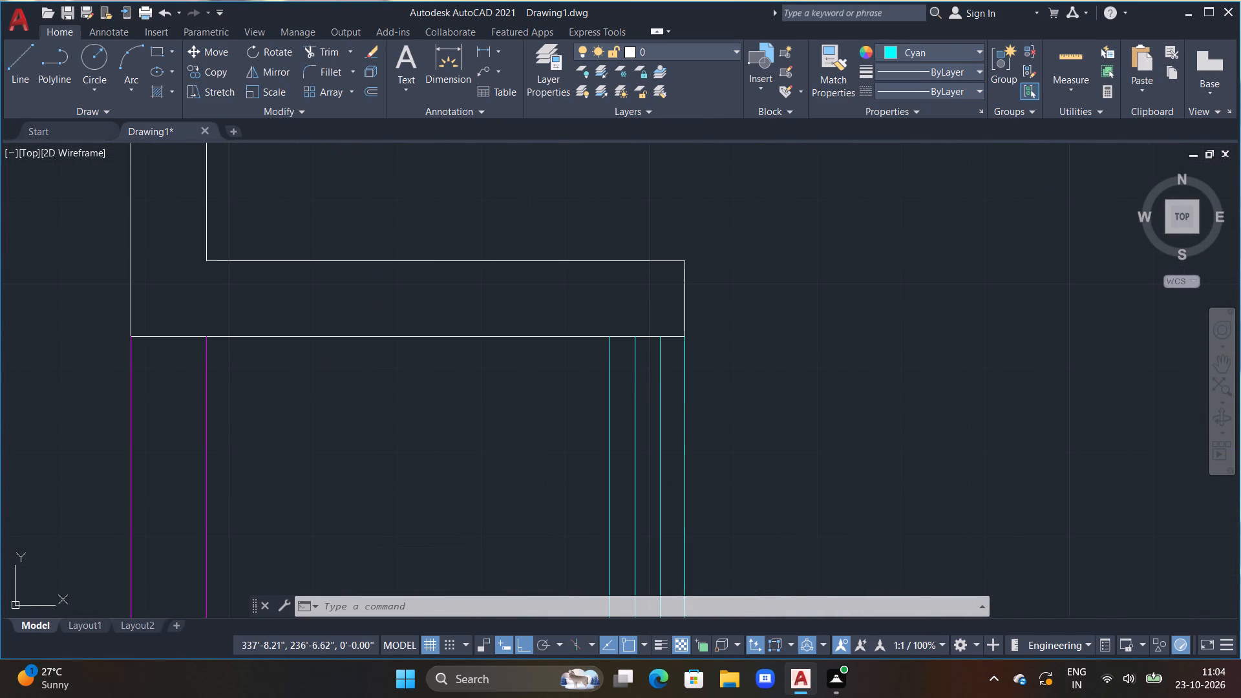
drag(611, 337, 617, 337)
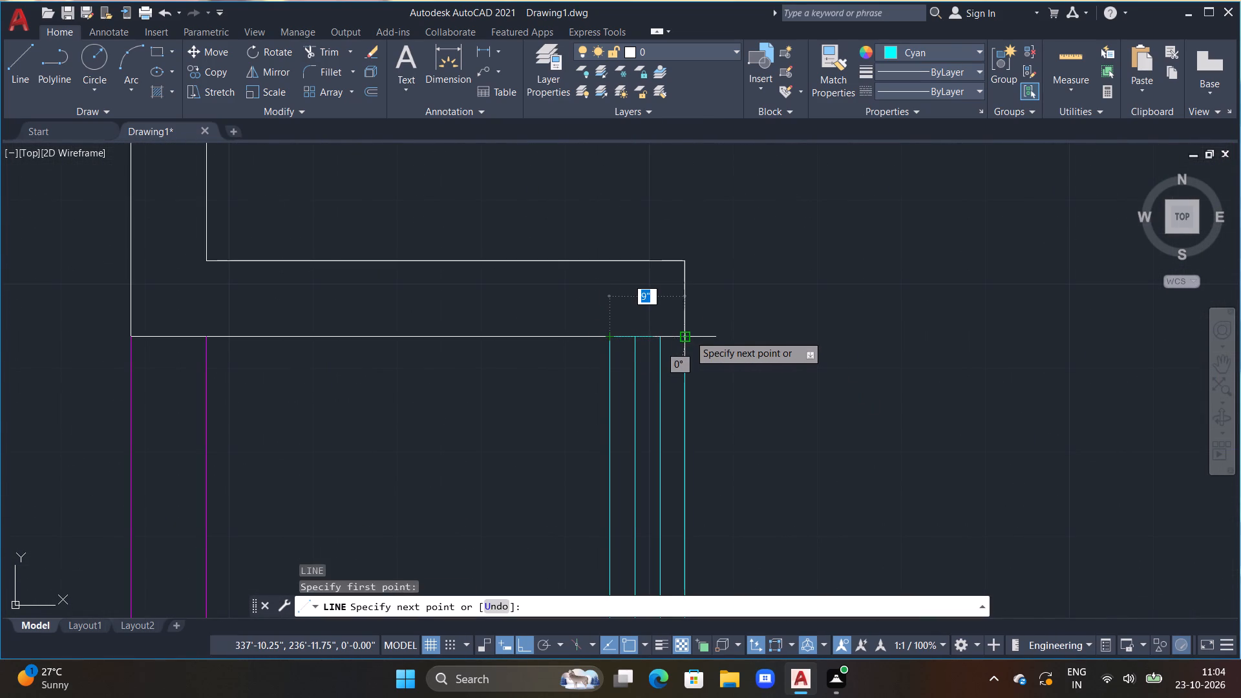
click(689, 335)
scroll(692, 354, down, 3)
middle_drag(704, 465, 698, 444)
scroll(690, 428, up, 3)
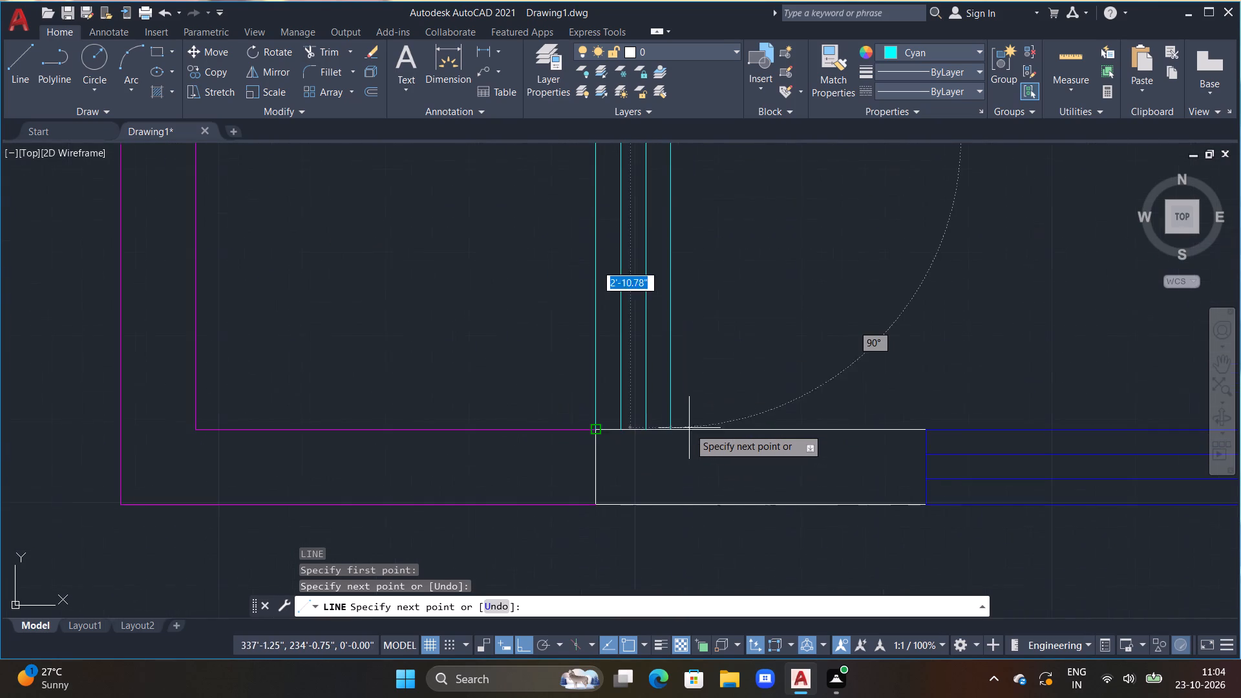
click(670, 425)
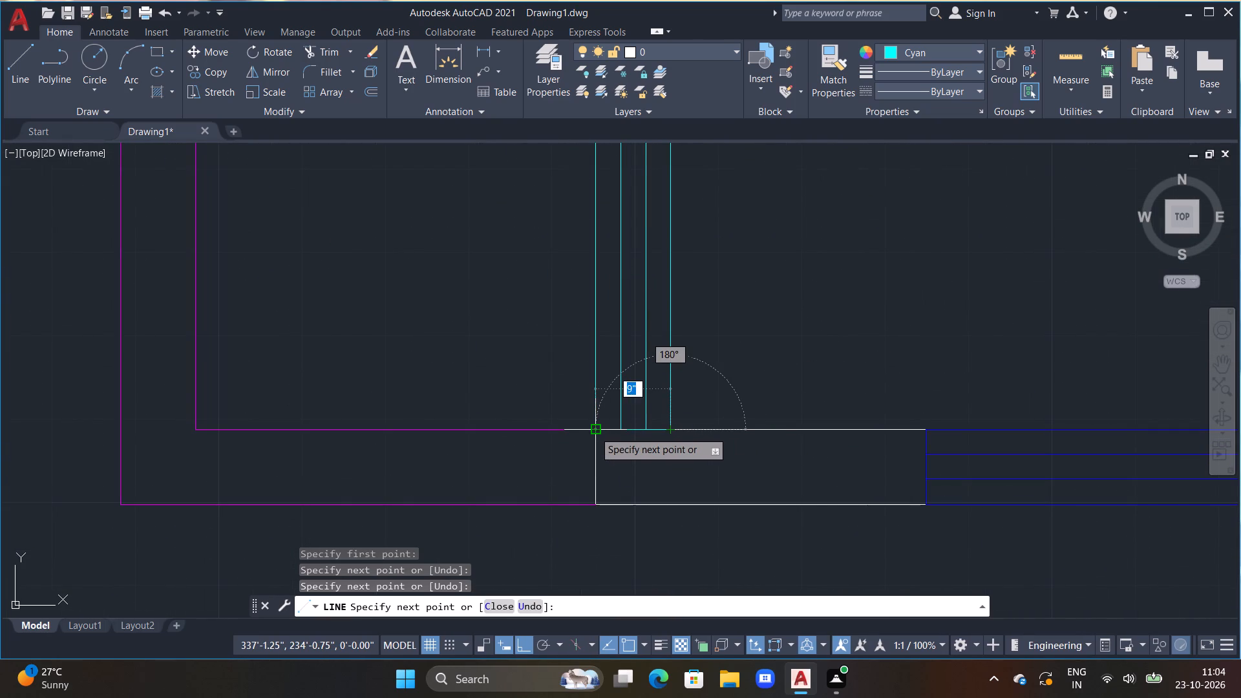
click(594, 431)
key(Escape)
scroll(679, 472, down, 3)
key(Escape)
Draw a Yellow 1'6" by 2" line rectangle on the wall above the upper-west crossed shaft, running west from below the window stub's east face.
scroll(788, 327, down, 3)
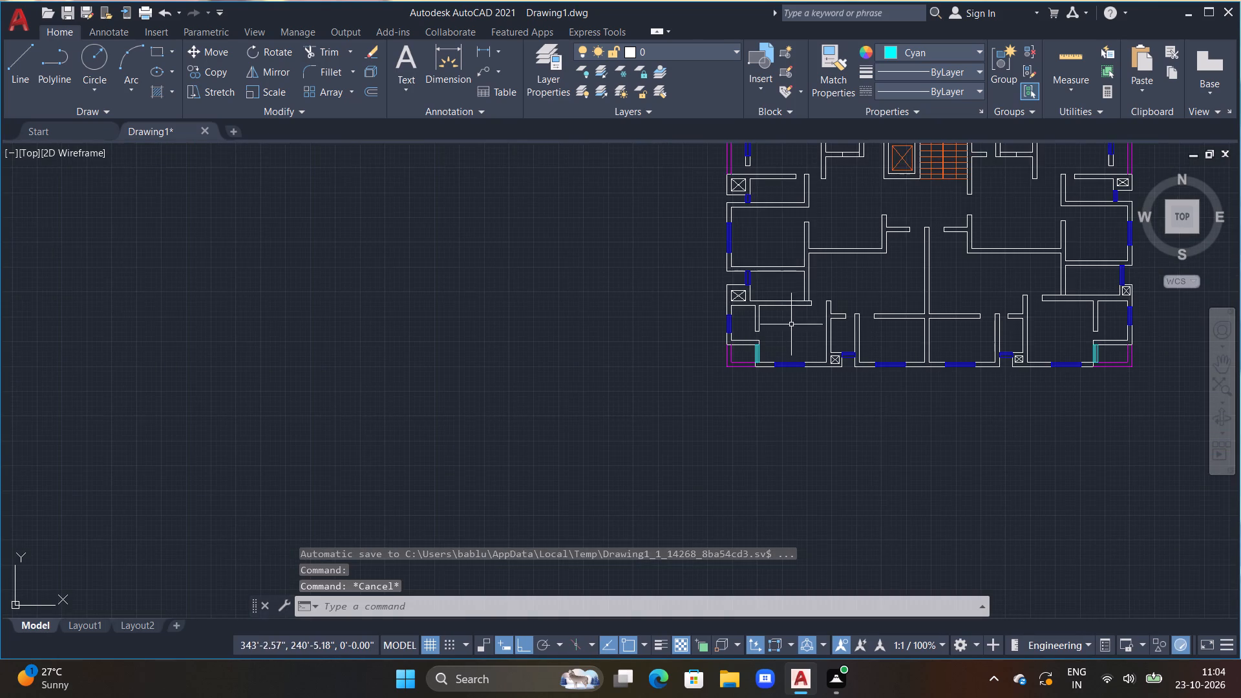
middle_drag(792, 324, 476, 541)
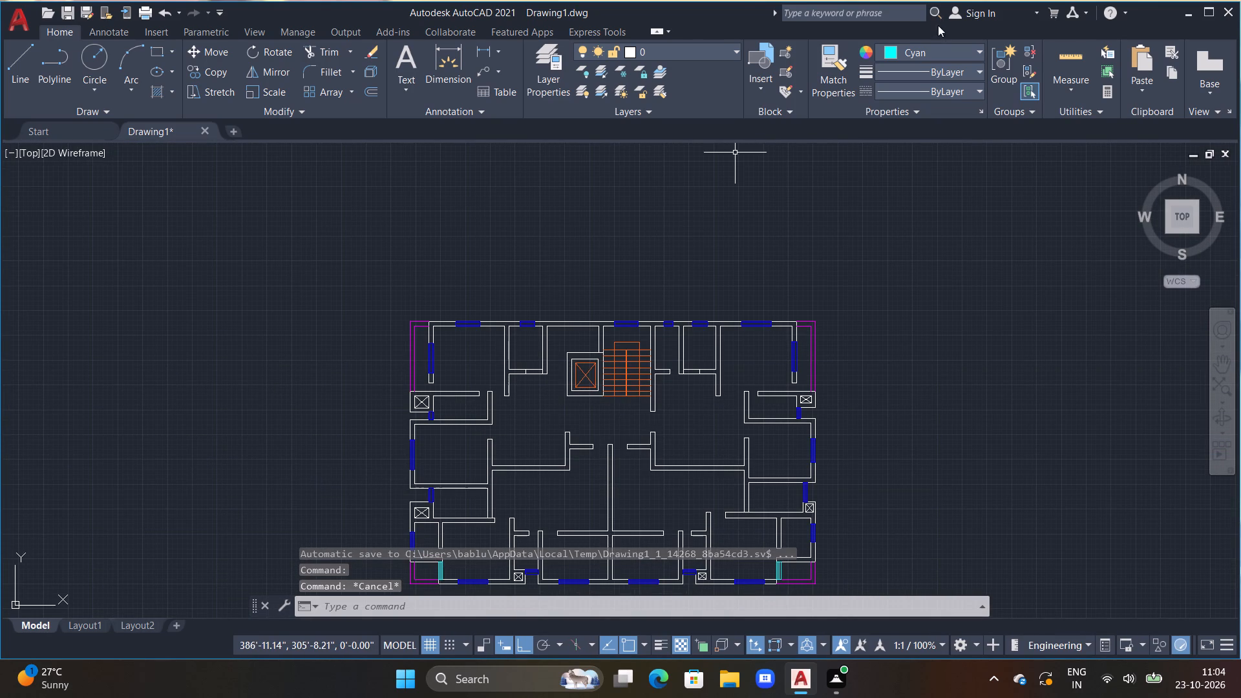
click(978, 48)
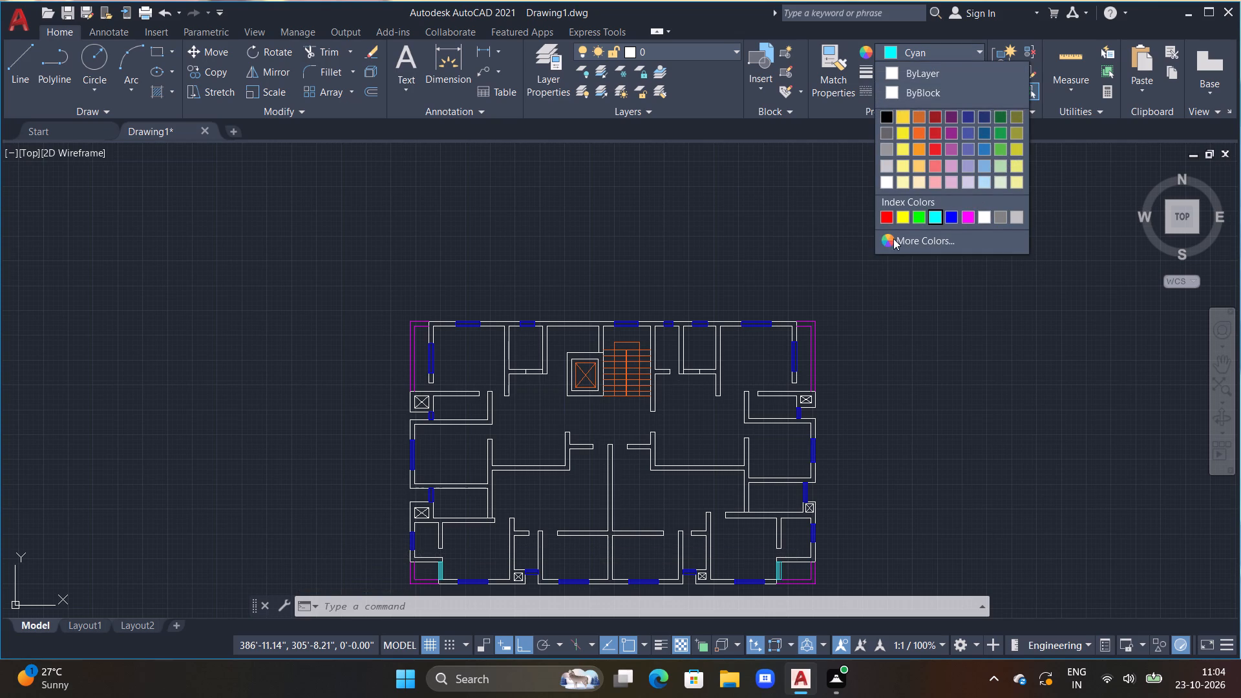
click(904, 219)
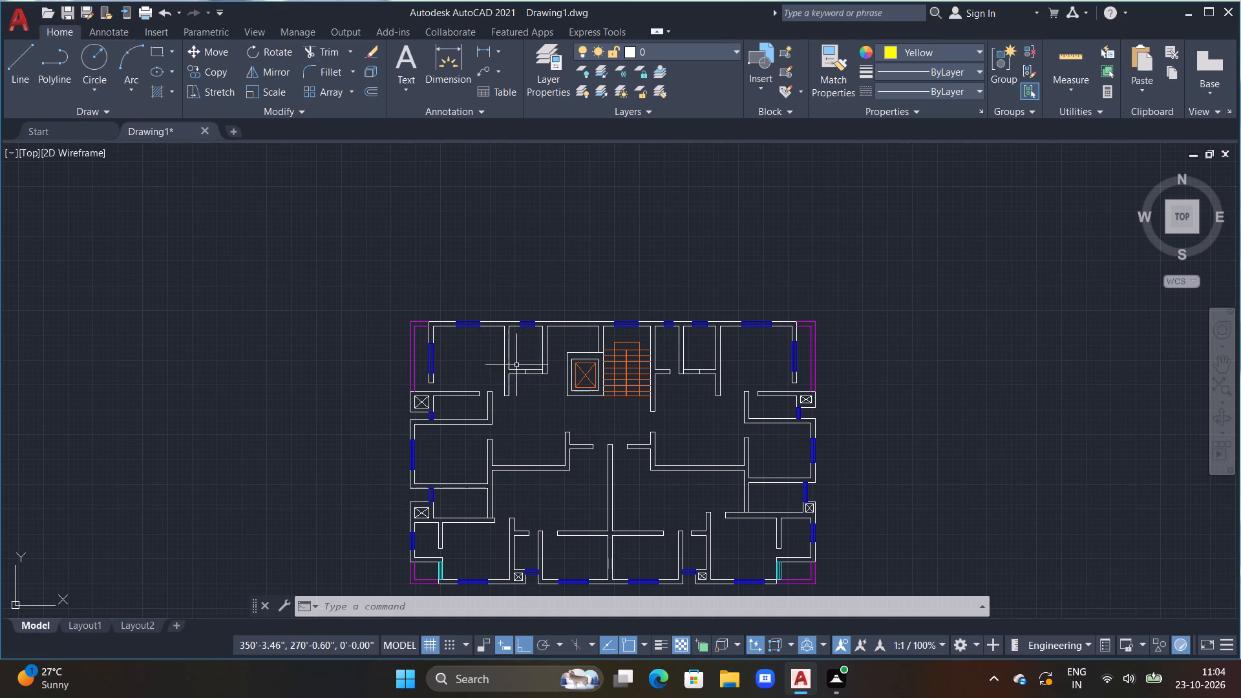
middle_drag(452, 387, 604, 362)
scroll(595, 364, up, 3)
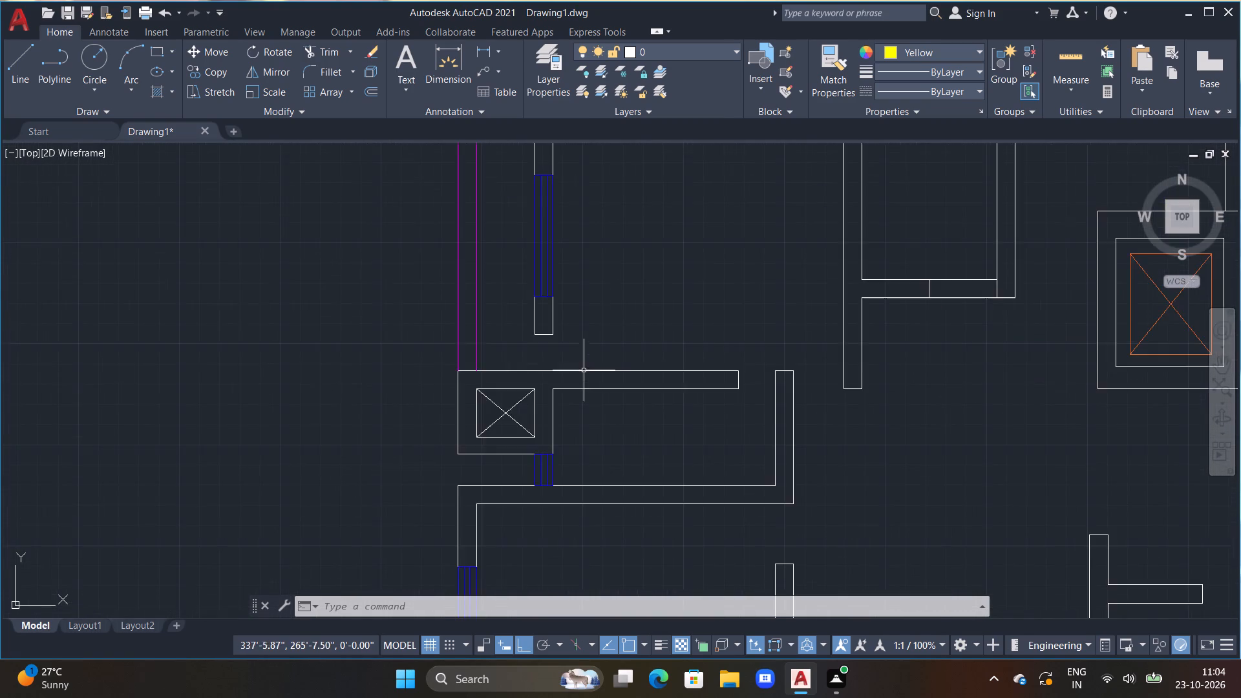
scroll(527, 365, up, 3)
middle_drag(530, 364, 664, 410)
scroll(654, 393, down, 1)
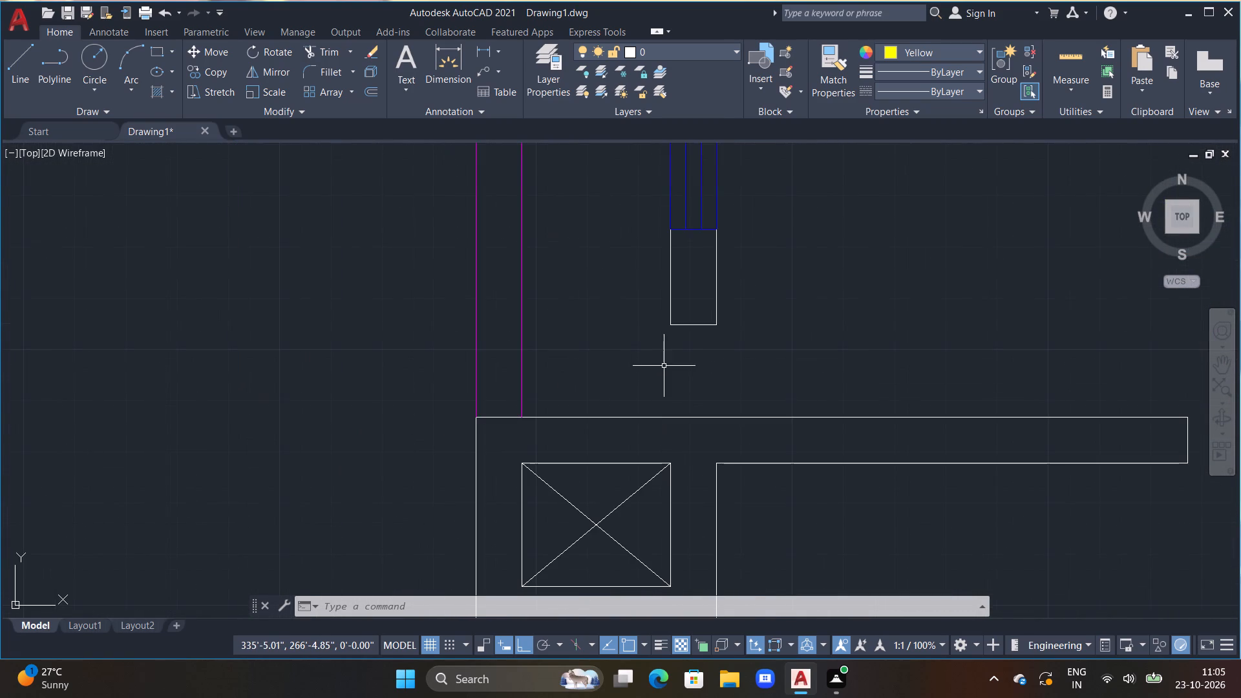
middle_drag(664, 366, 663, 376)
text(L)
key(space)
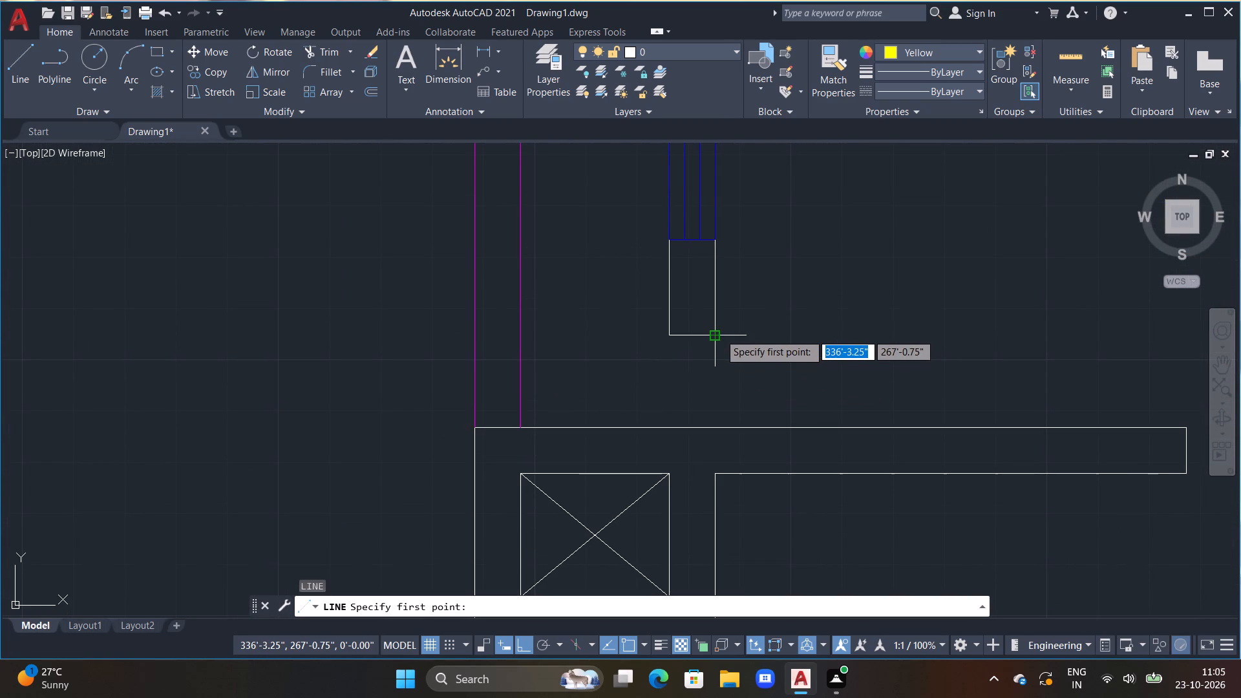
double_click(716, 427)
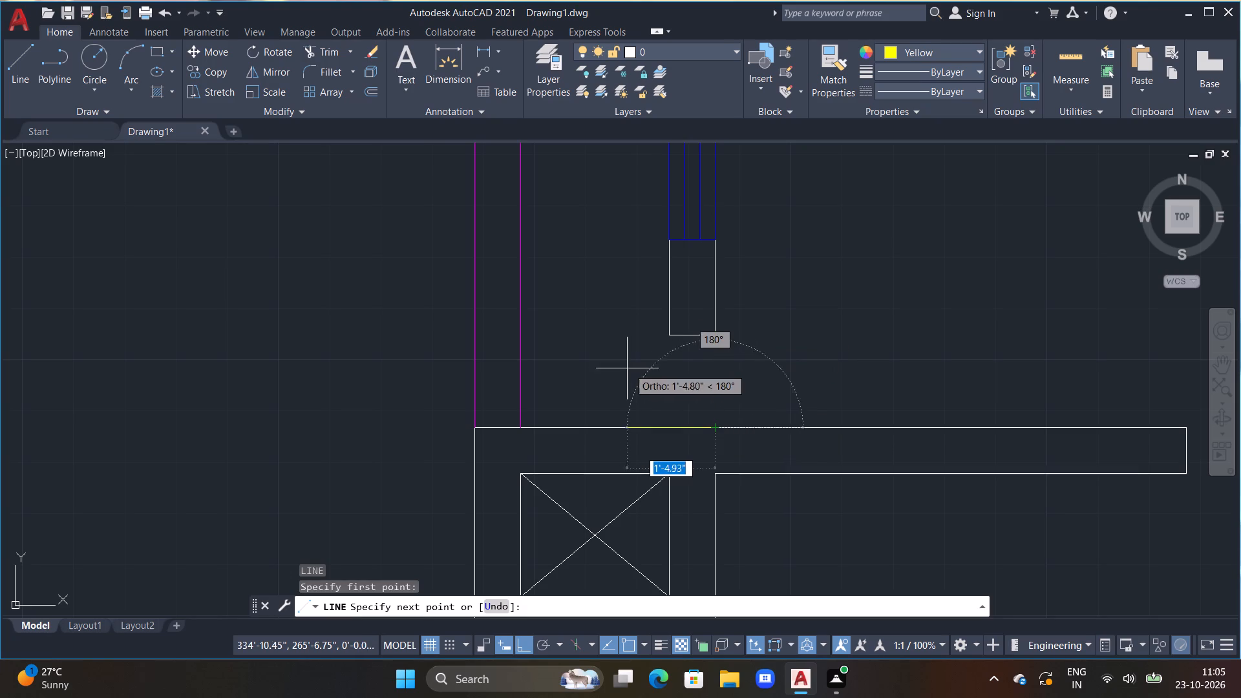
text(1'6")
key(Return)
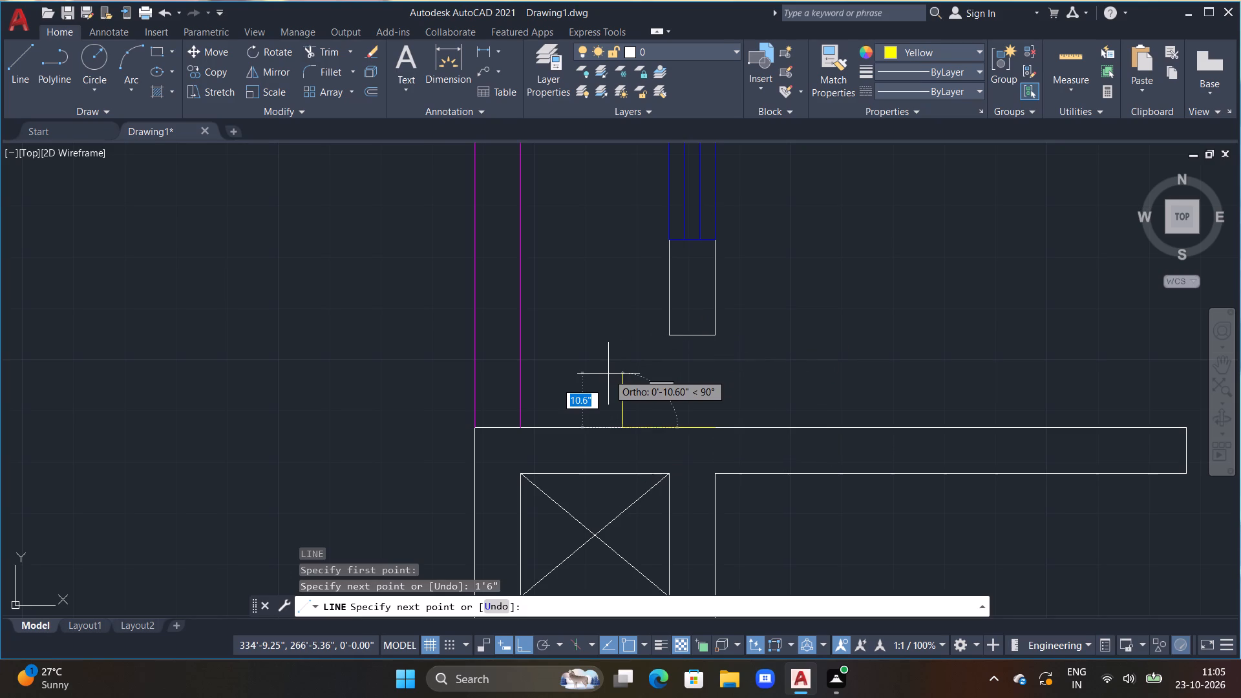
text(2")
key(Return)
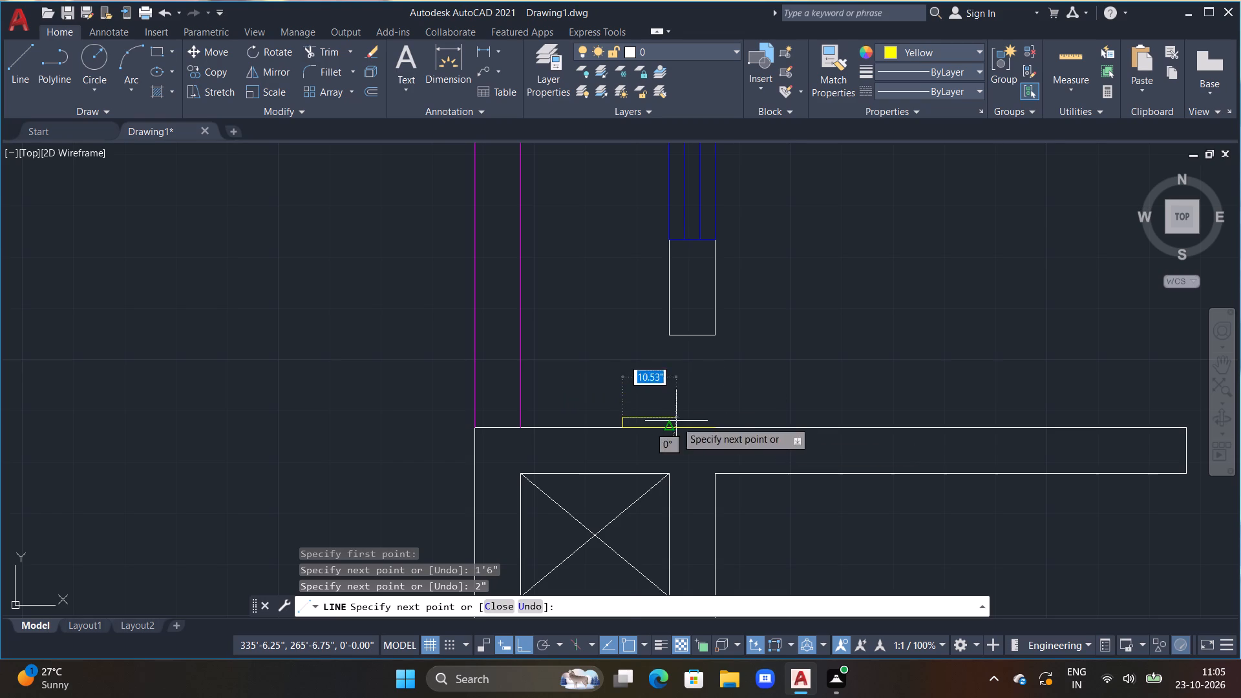
scroll(691, 416, up, 2)
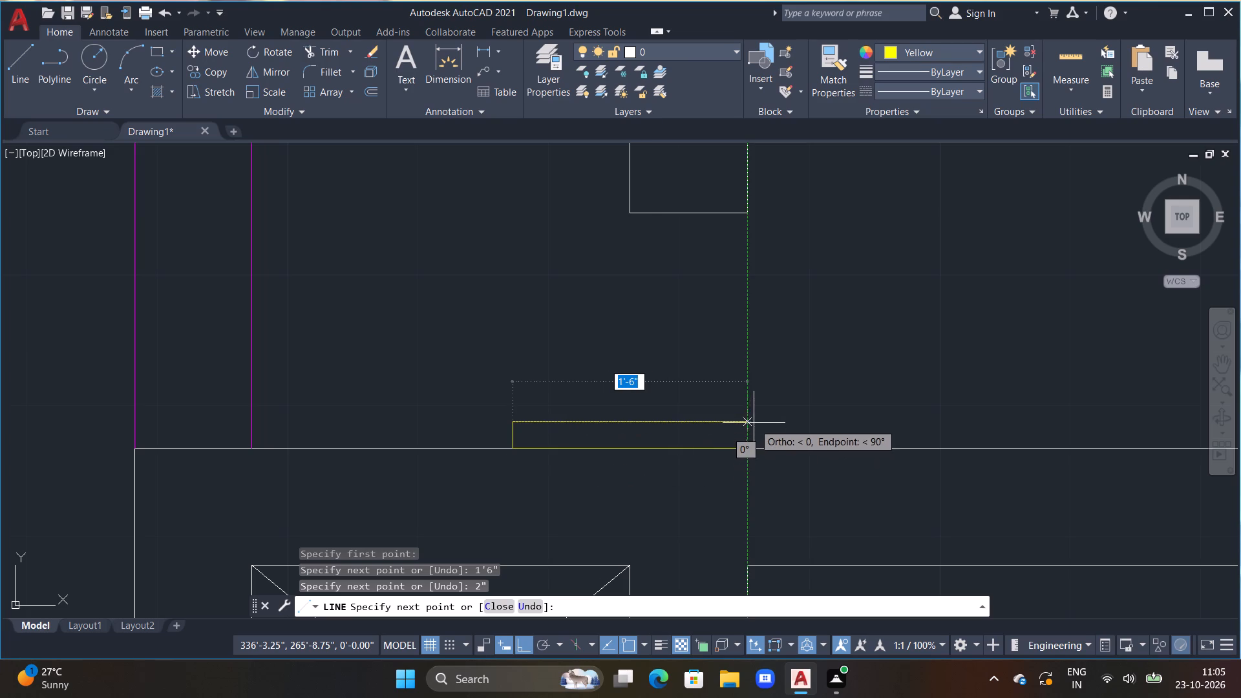
click(747, 421)
click(747, 445)
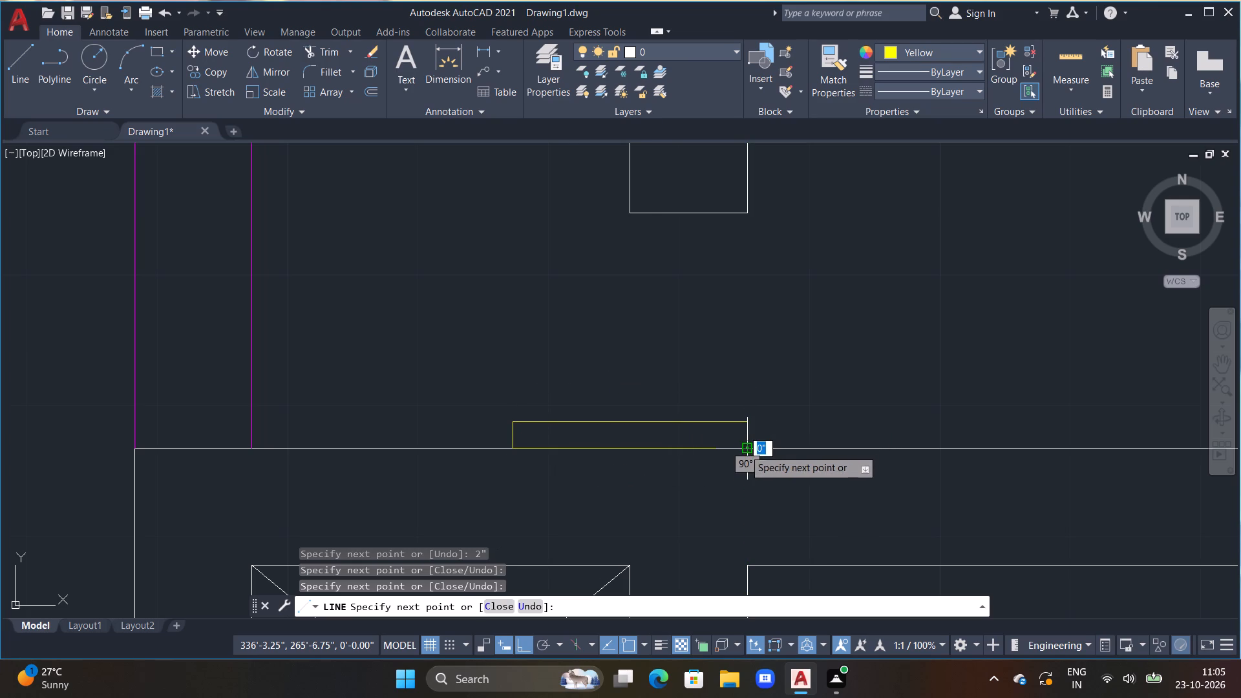
key(Escape)
Draw the door's swing arc from the leaf's west end up to the southeast corner of the window stub.
click(124, 56)
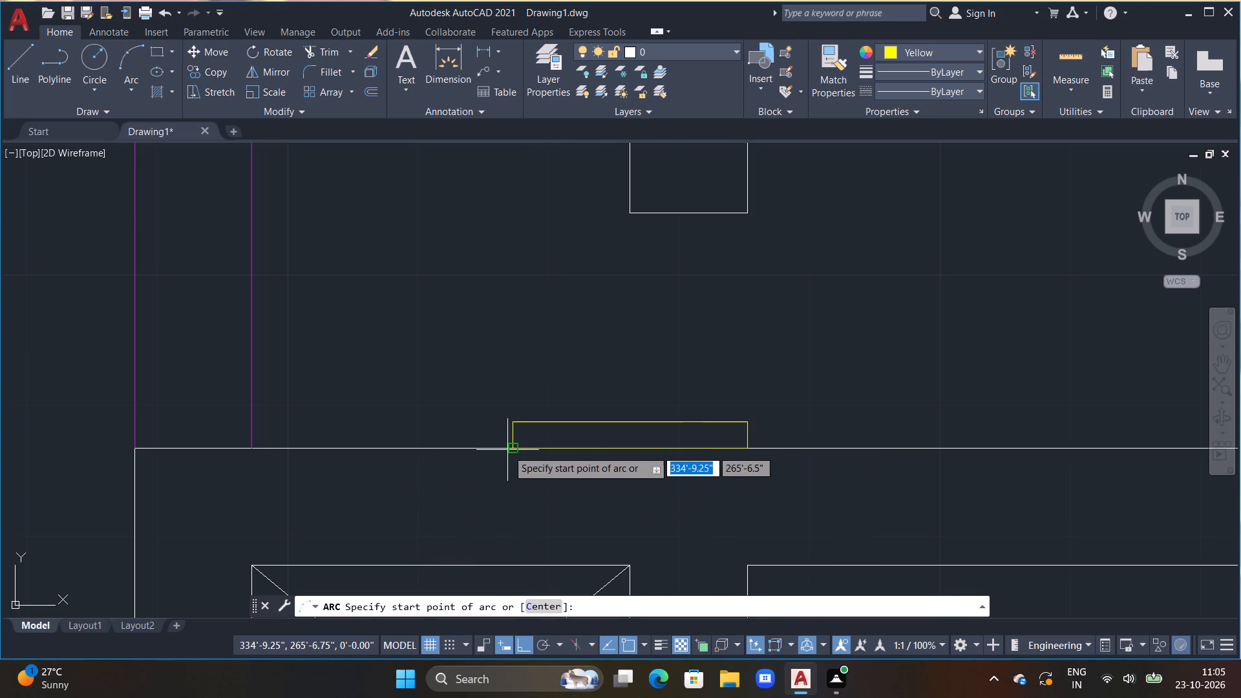
double_click(513, 449)
double_click(514, 423)
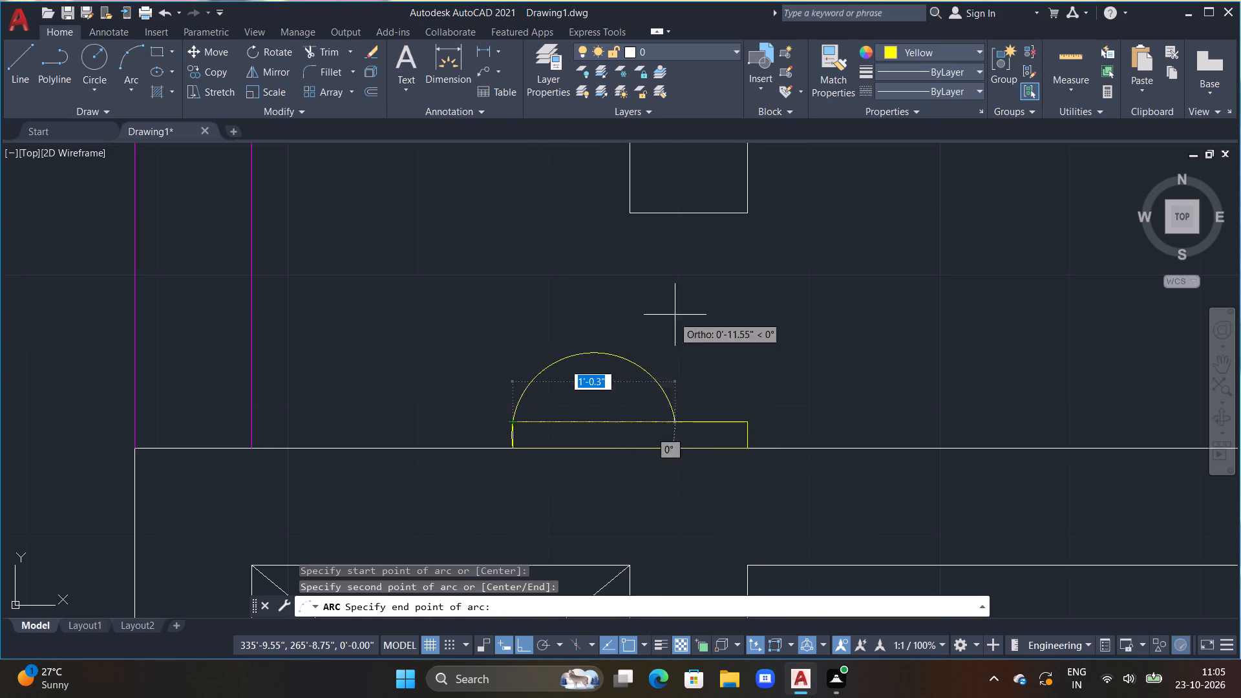
click(749, 213)
scroll(756, 226, down, 5)
key(Escape)
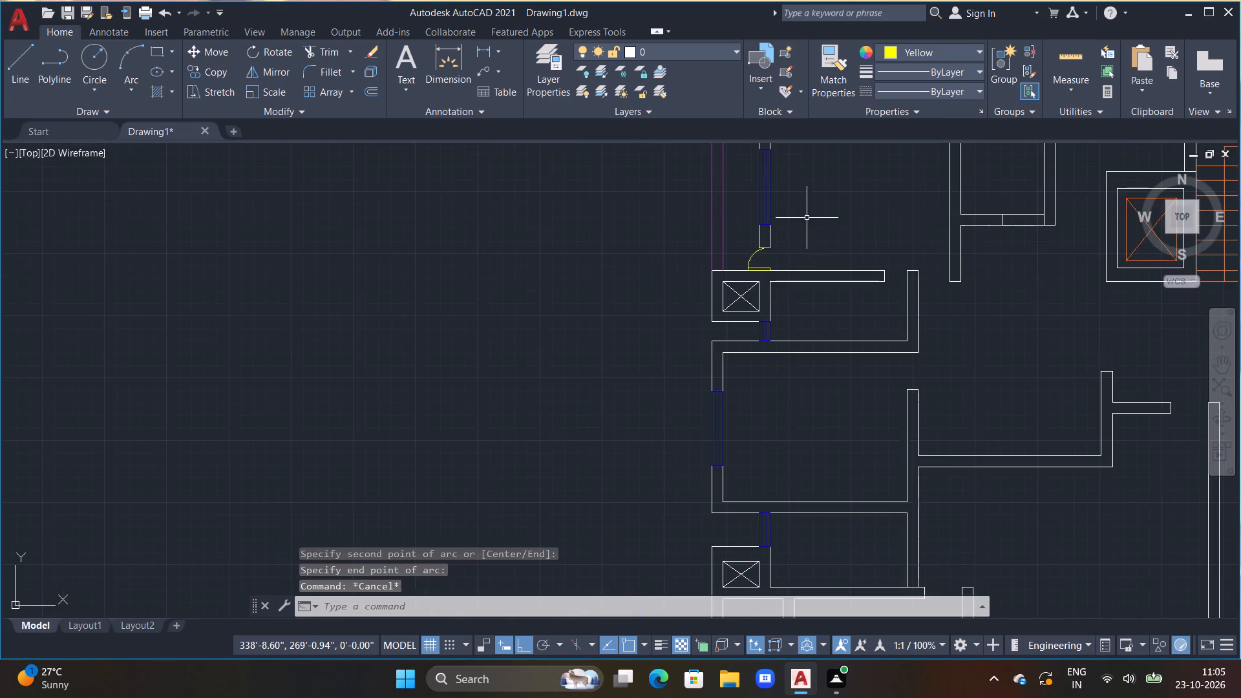
Draw a yellow 1'6" by 2" door leaf running south from the northwest corner of the vertical wall east of the shaft room's opening.
middle_drag(807, 218, 743, 328)
middle_drag(755, 319, 595, 268)
middle_drag(671, 288, 578, 226)
scroll(573, 262, up, 1)
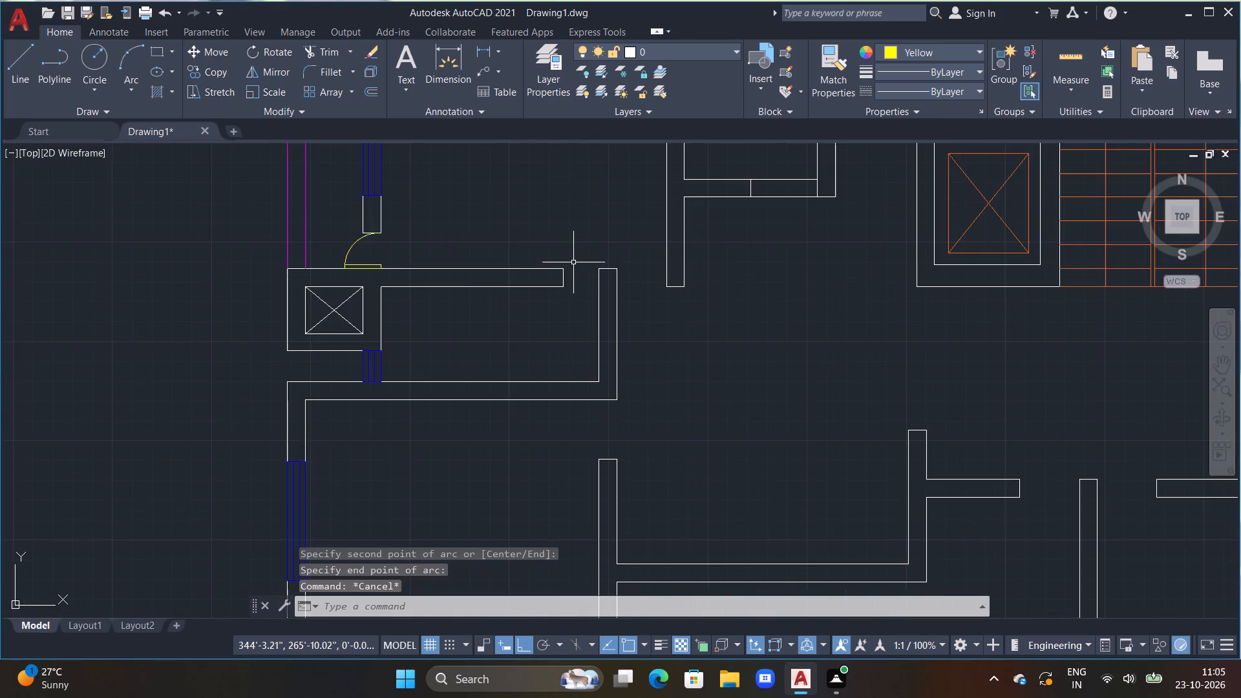
scroll(573, 262, up, 1)
middle_drag(573, 262, 635, 239)
scroll(633, 240, up, 2)
text(L)
key(space)
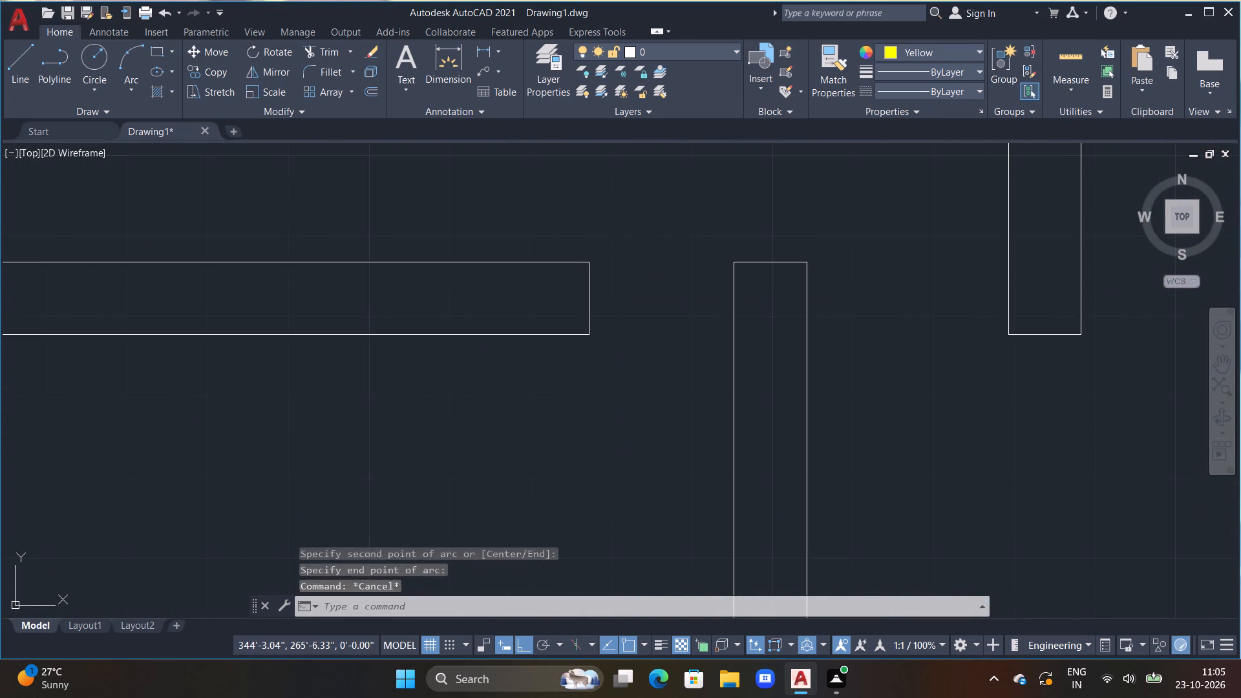
click(735, 263)
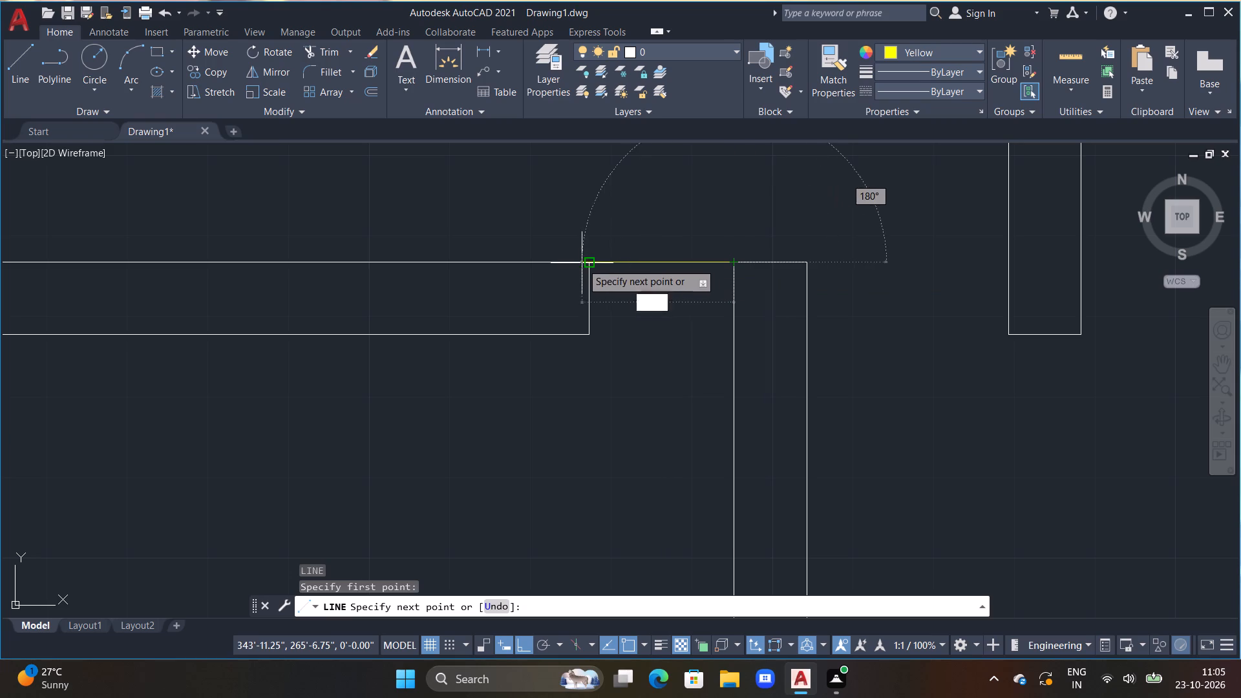
text(1'6")
key(Return)
text(2")
key(Return)
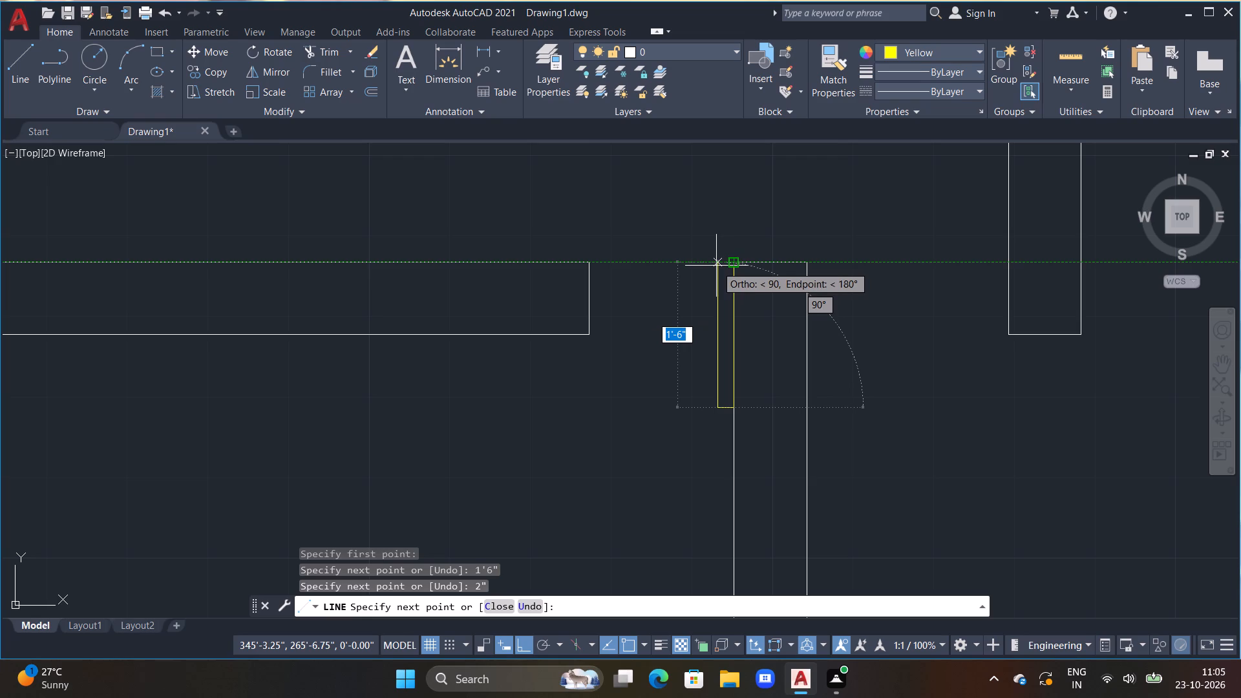
click(717, 262)
click(730, 264)
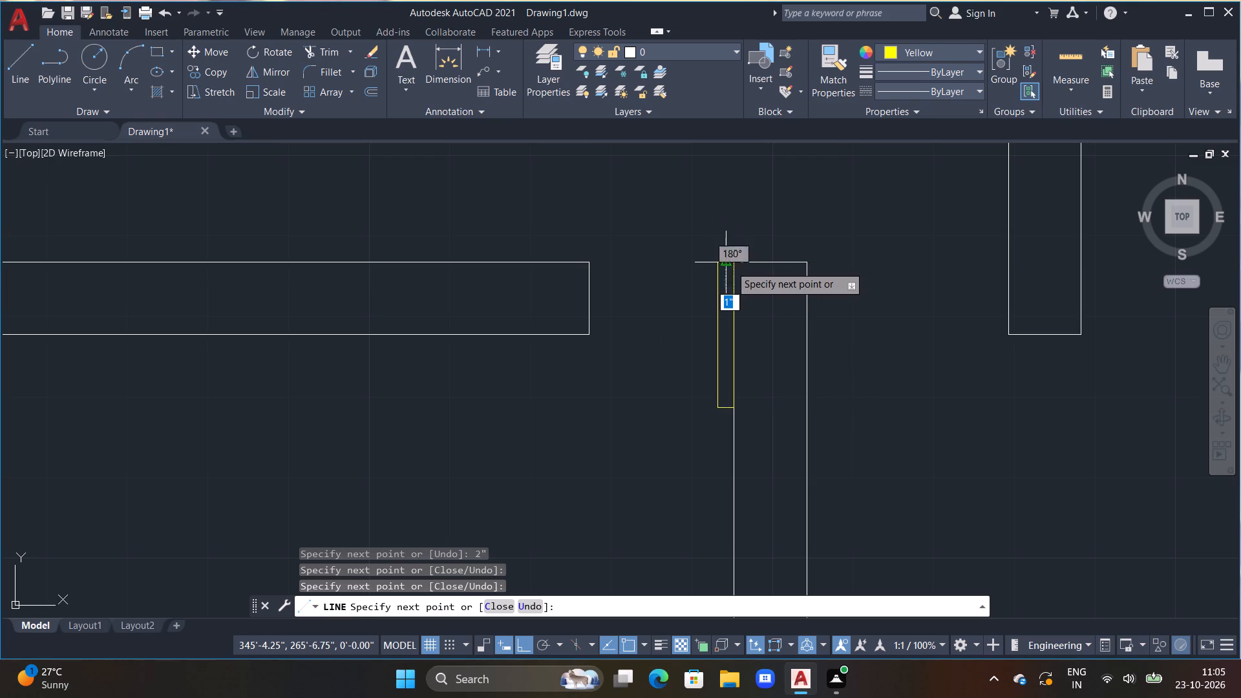
key(Escape)
Draw this door's swing arc from the leaf's south end to the northeast corner of the horizontal wall across the opening.
click(140, 50)
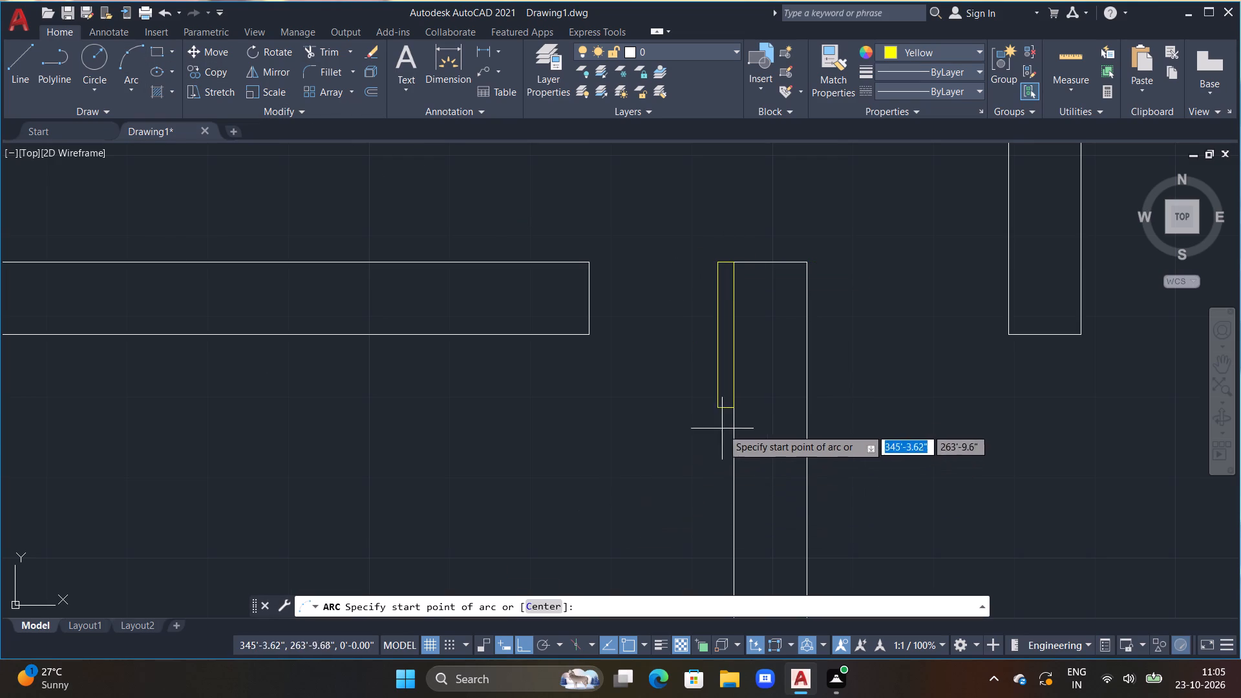
click(736, 408)
click(717, 407)
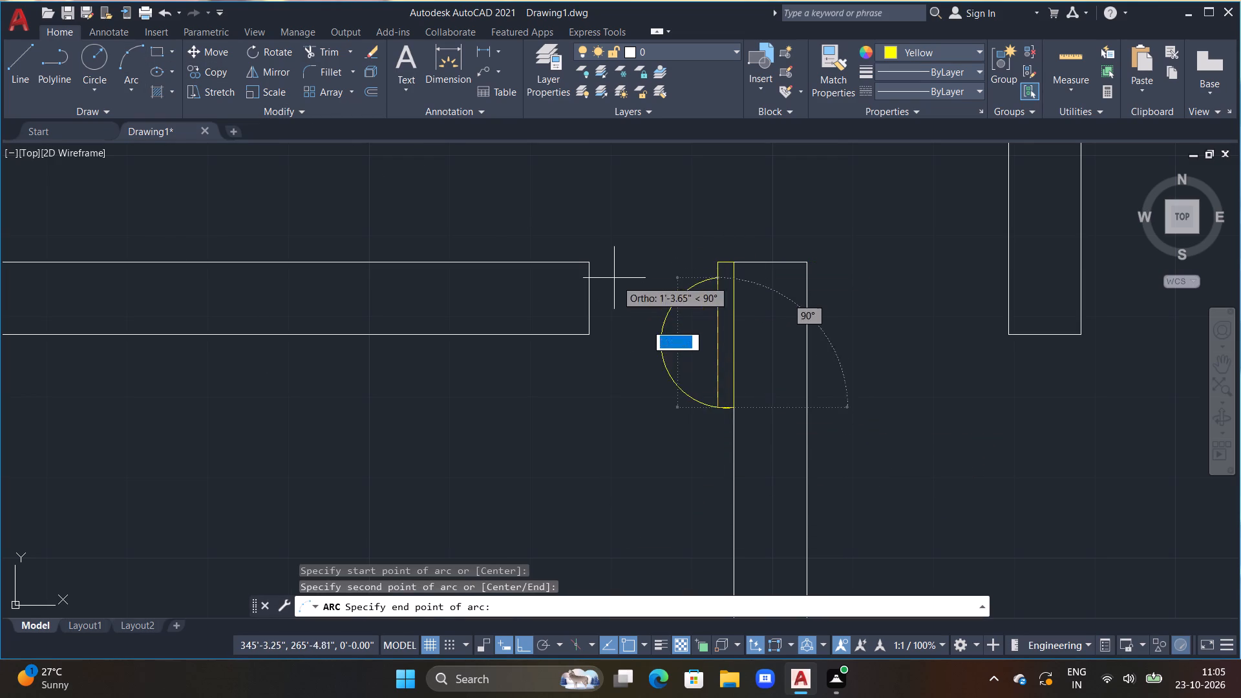
click(586, 262)
scroll(620, 307, down, 2)
scroll(703, 361, down, 1)
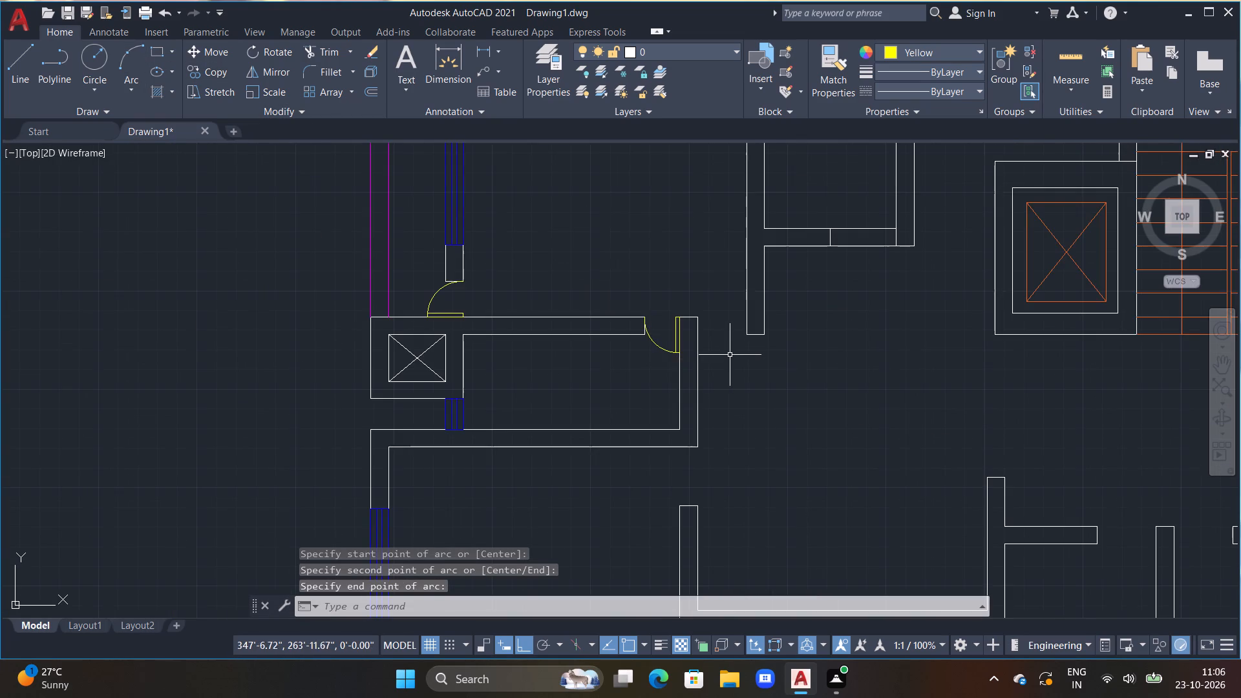
middle_drag(728, 356, 664, 403)
key(Escape)
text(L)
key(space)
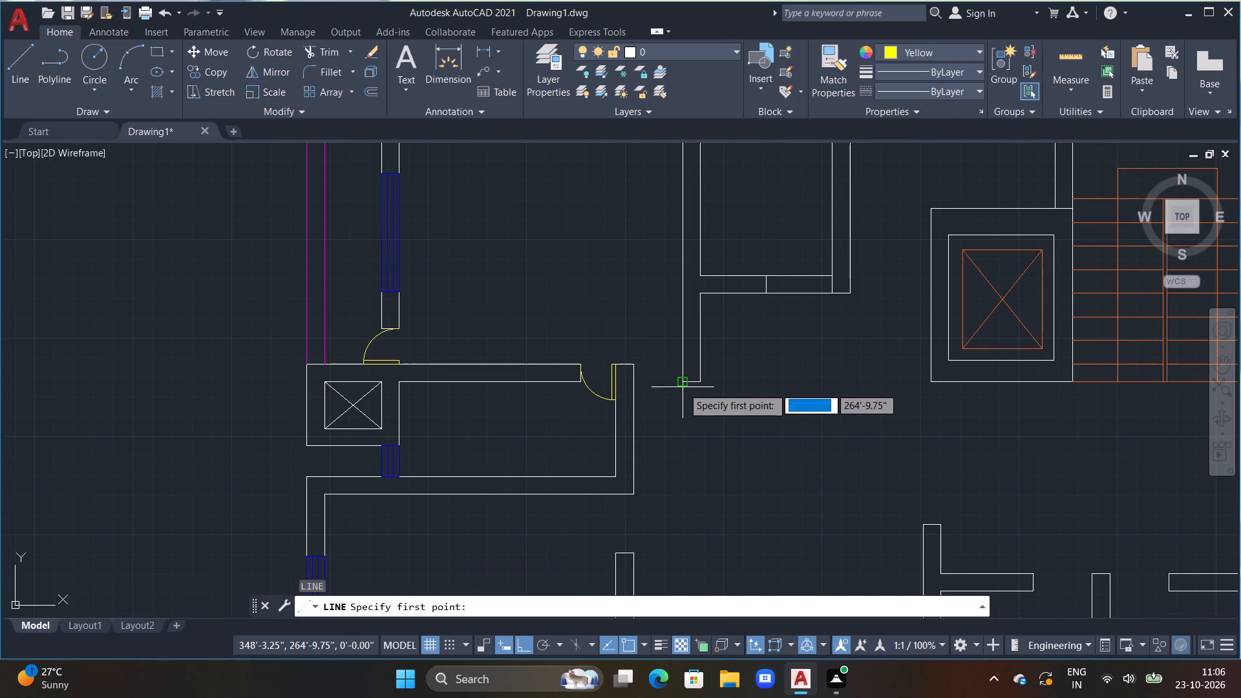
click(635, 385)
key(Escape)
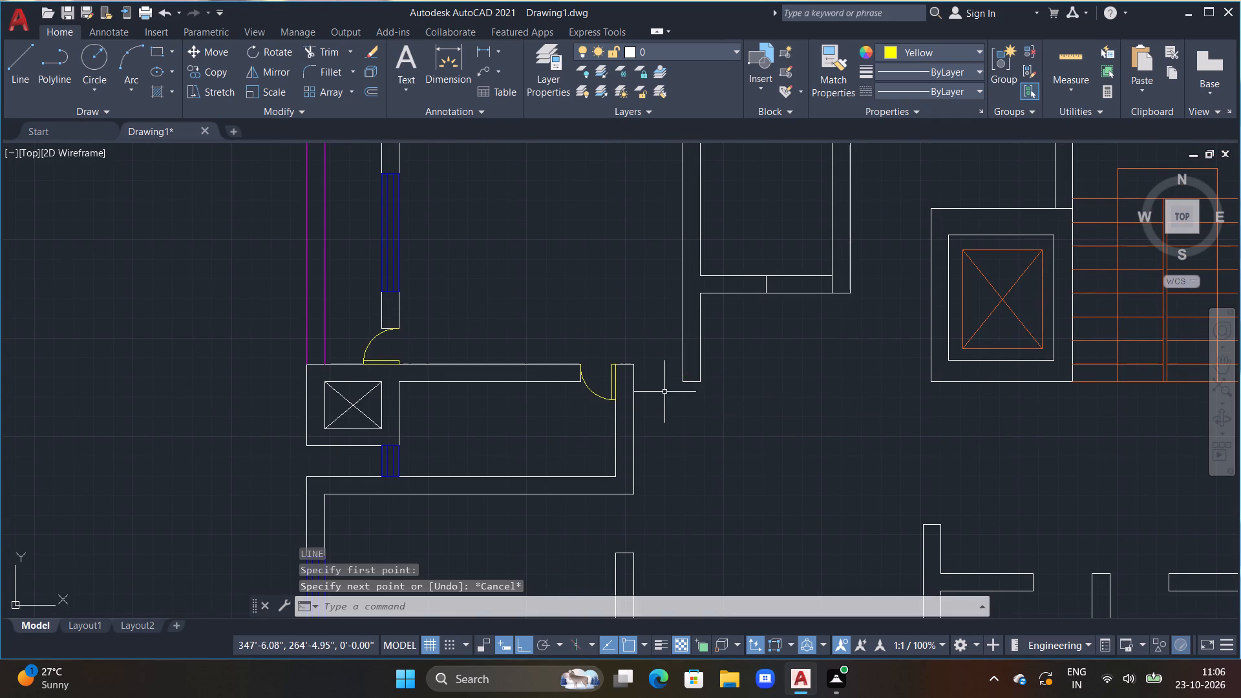
Draw a yellow 2'6" by 2" door leaf running north from the southwest corner of the vertical wall across the next opening east.
scroll(677, 374, up, 2)
text(L)
key(space)
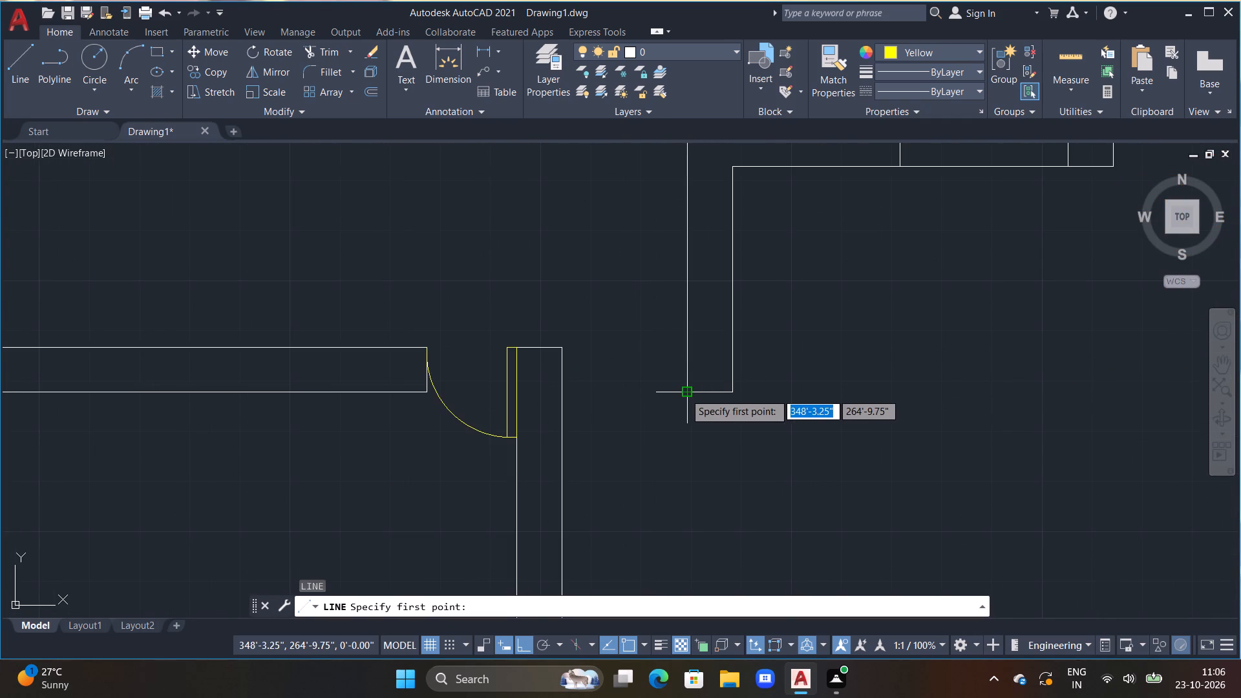
click(684, 392)
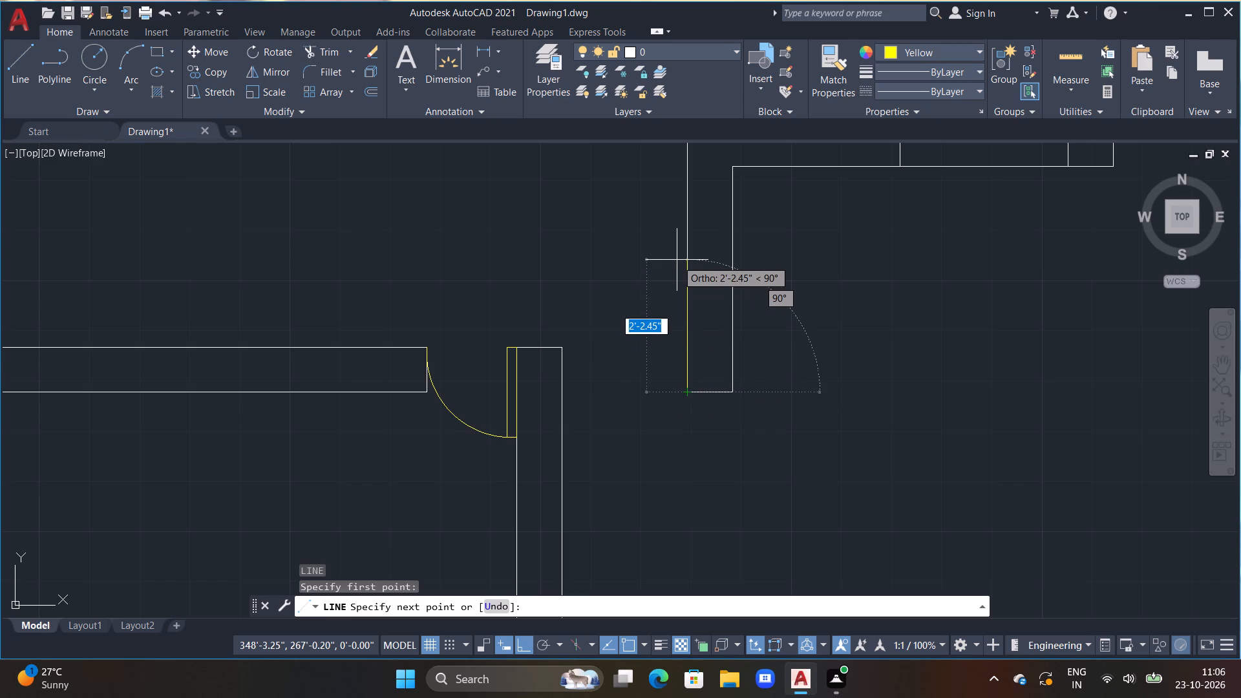
text(2')
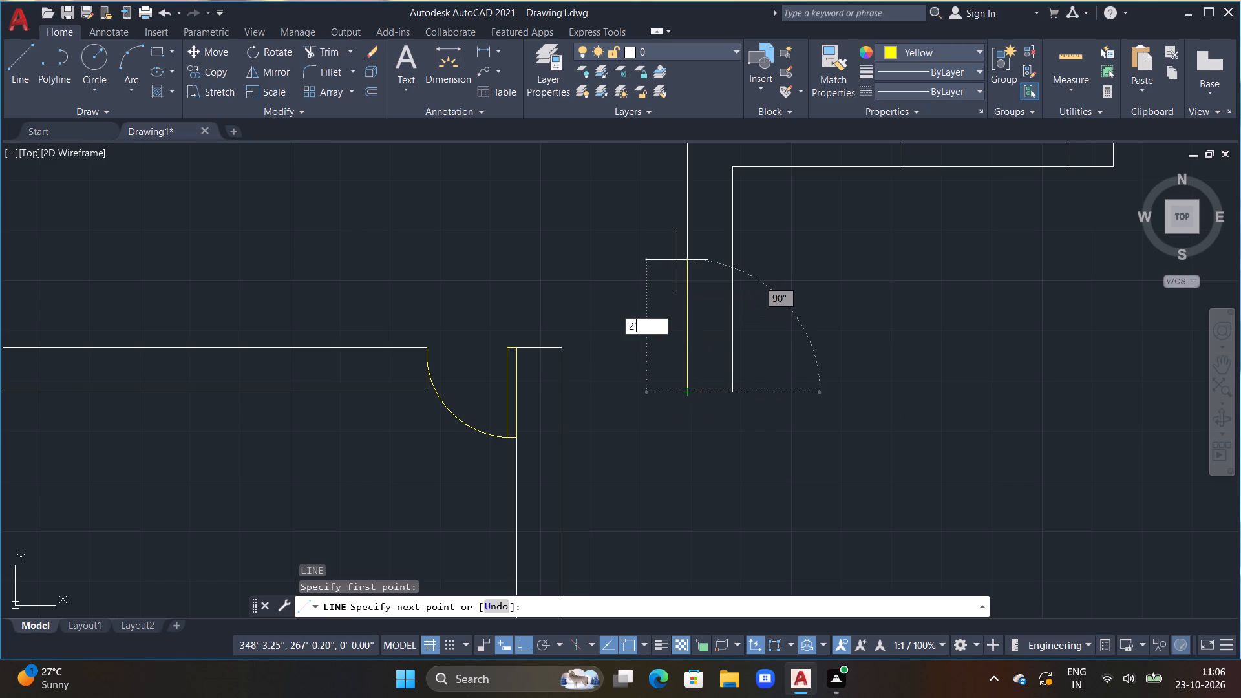
text(6")
key(Return)
key(Return)
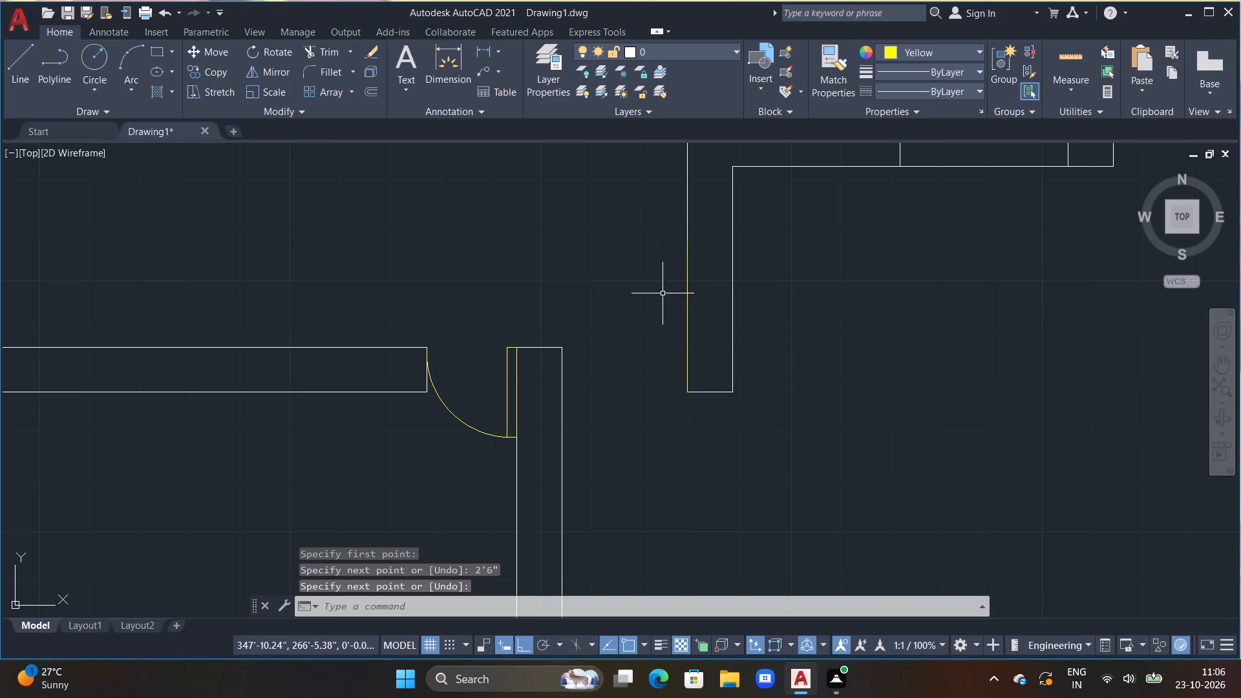
text(L)
key(space)
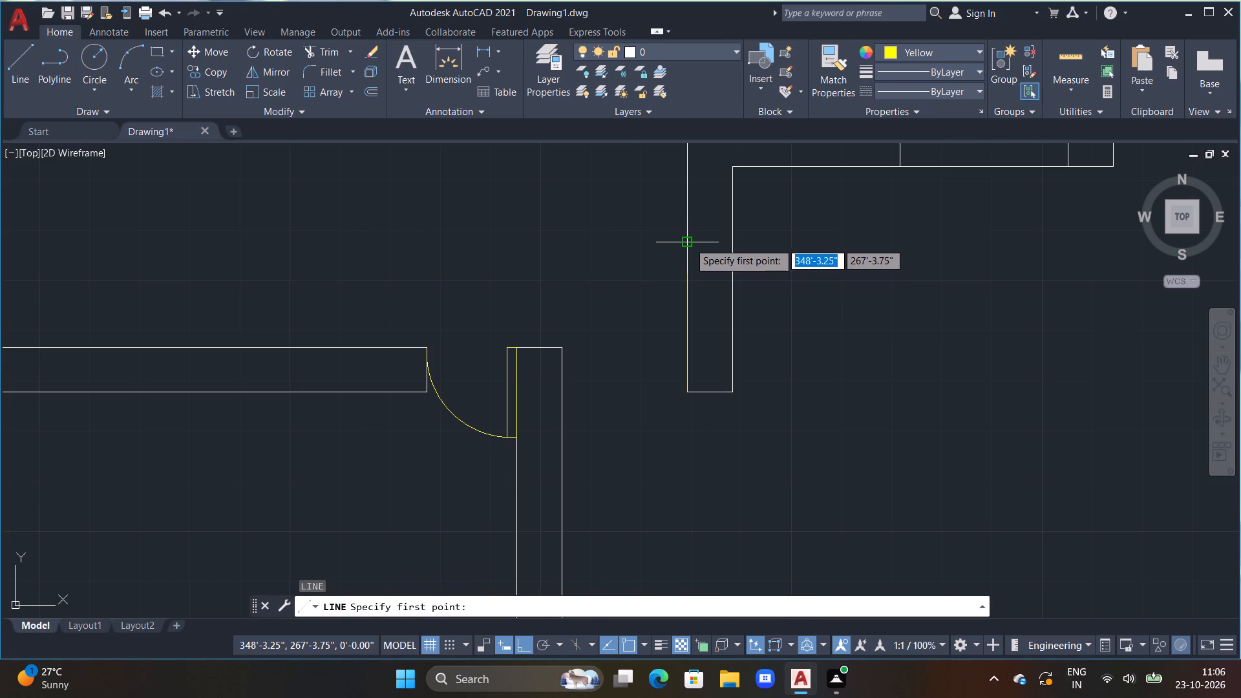
click(688, 241)
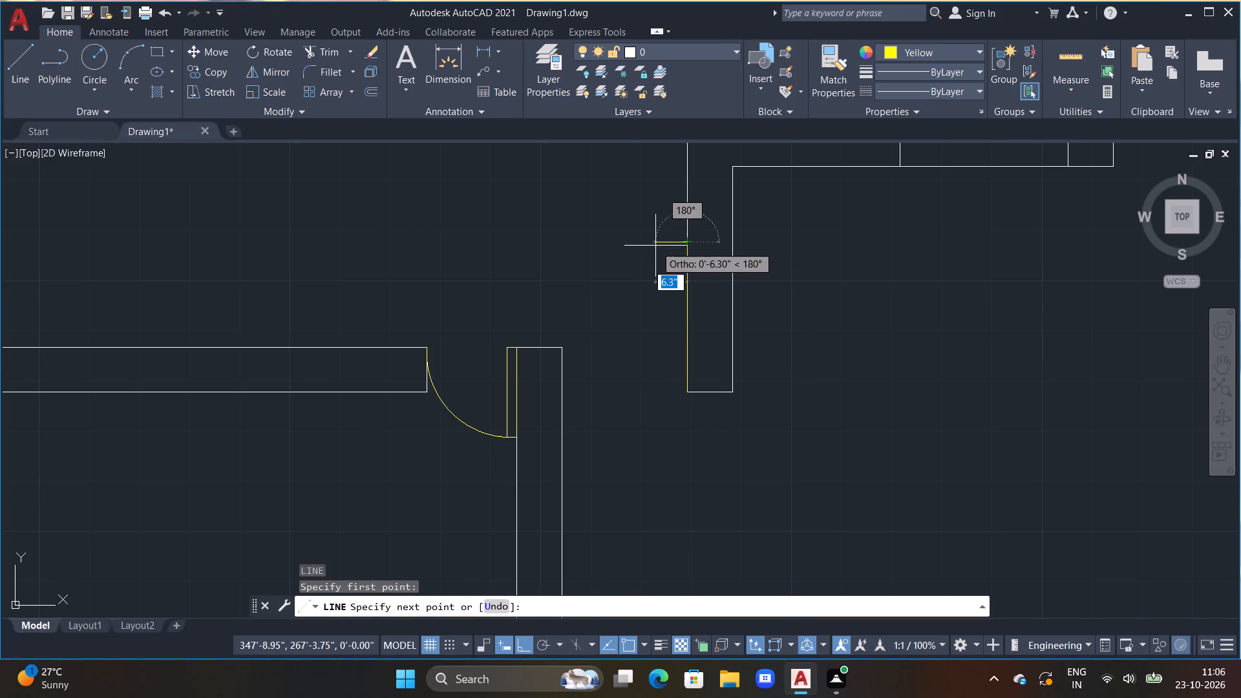
text(2")
key(Return)
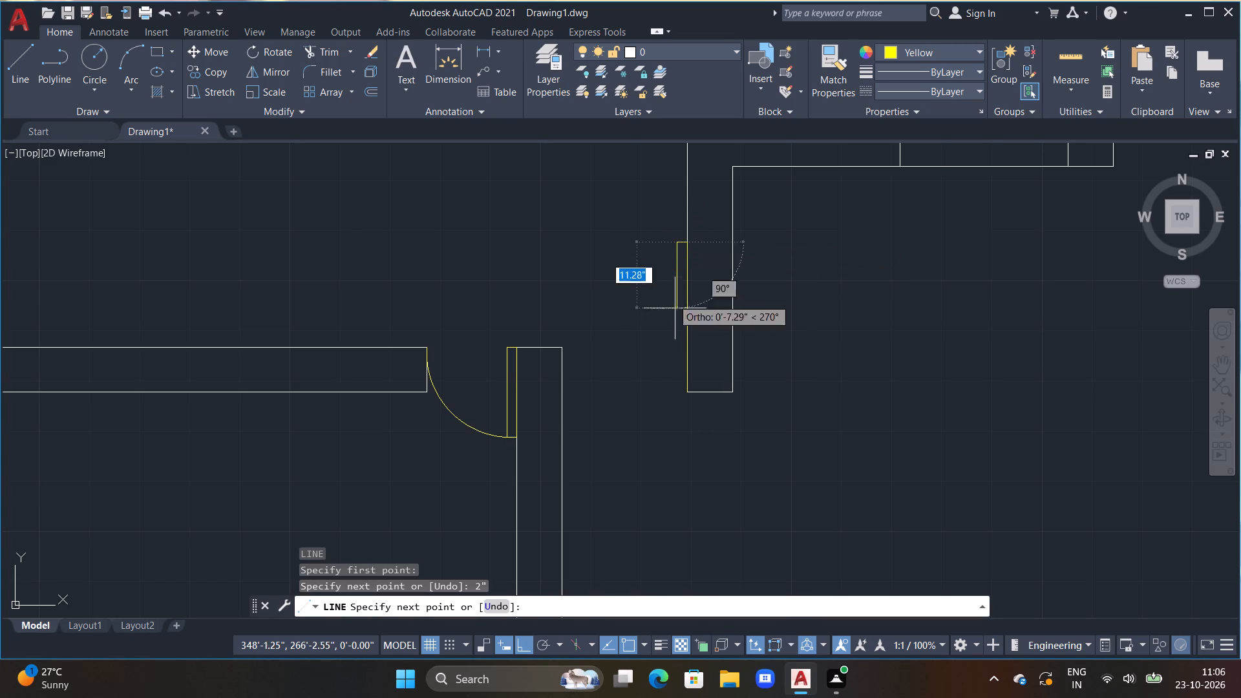
scroll(694, 391, up, 2)
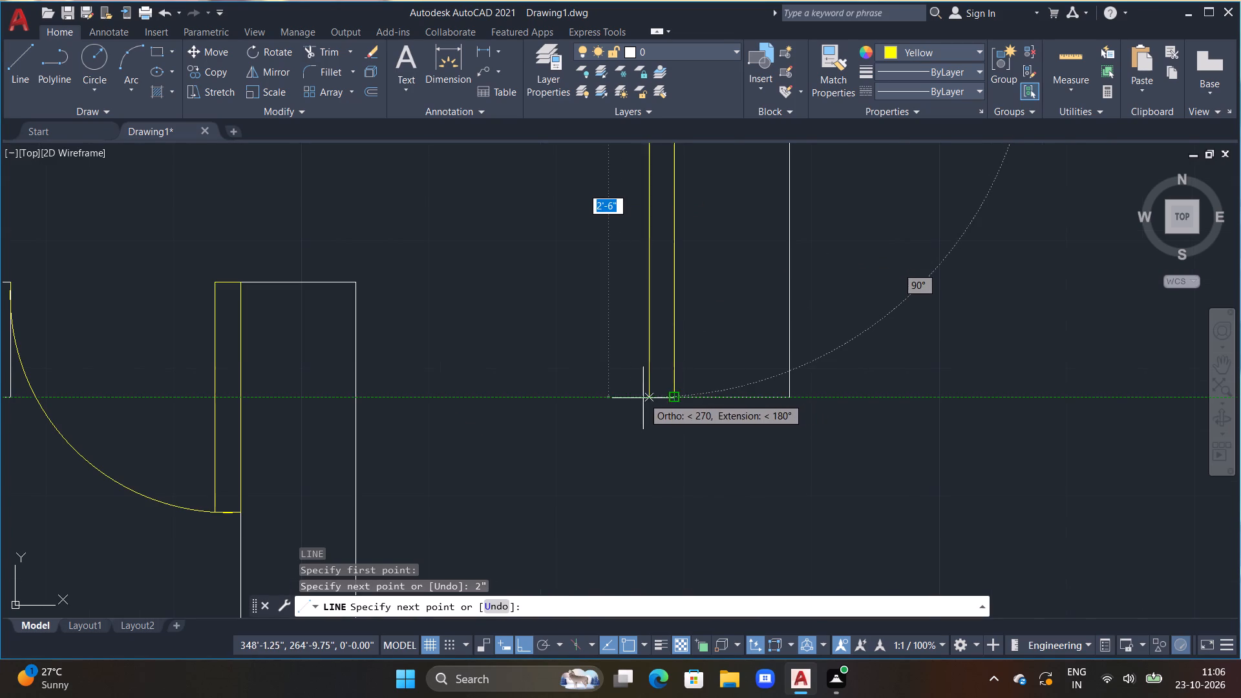
click(650, 398)
double_click(675, 400)
key(Escape)
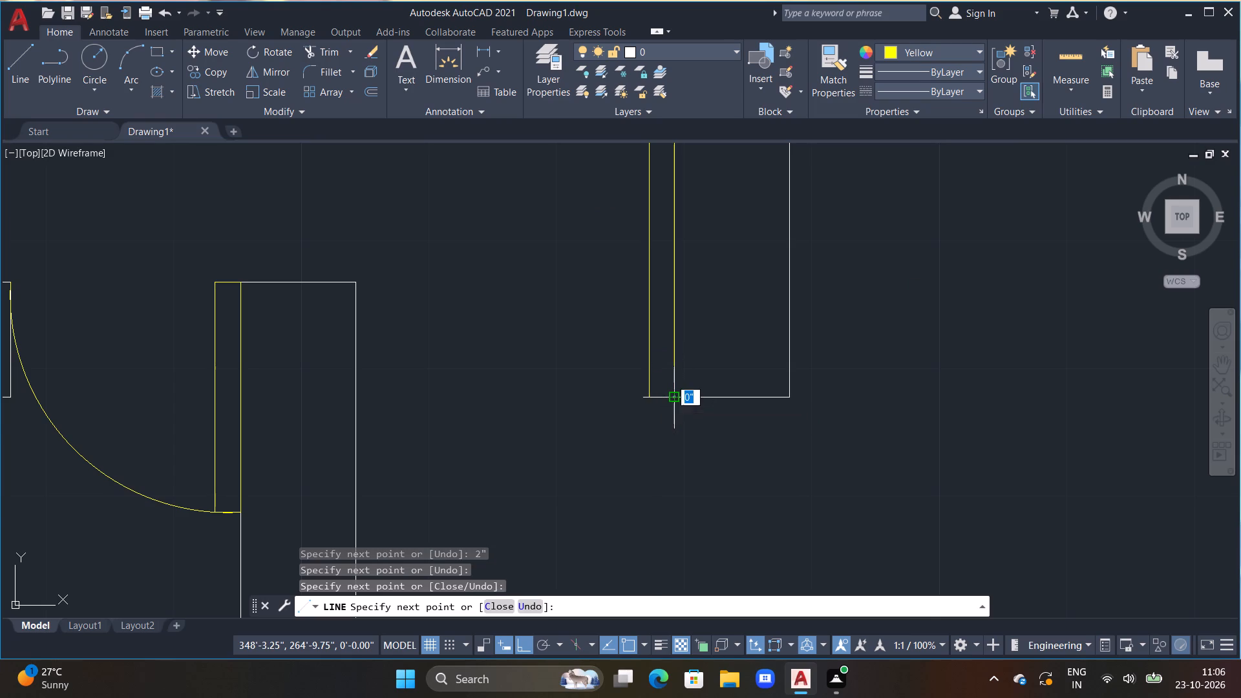
Draw the 2'6" door's swing arc from the leaf's north end to the opposite wall's east face, level with the leaf's south end.
scroll(675, 400, down, 3)
click(129, 45)
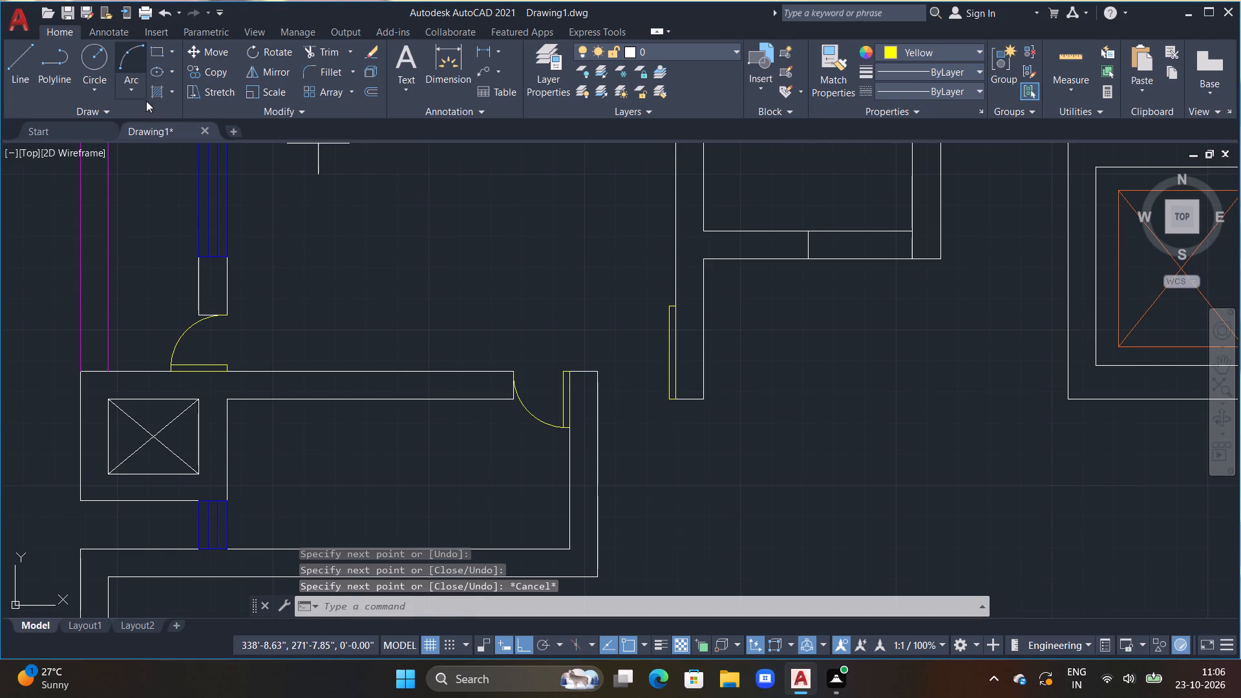
scroll(692, 299, up, 3)
click(624, 328)
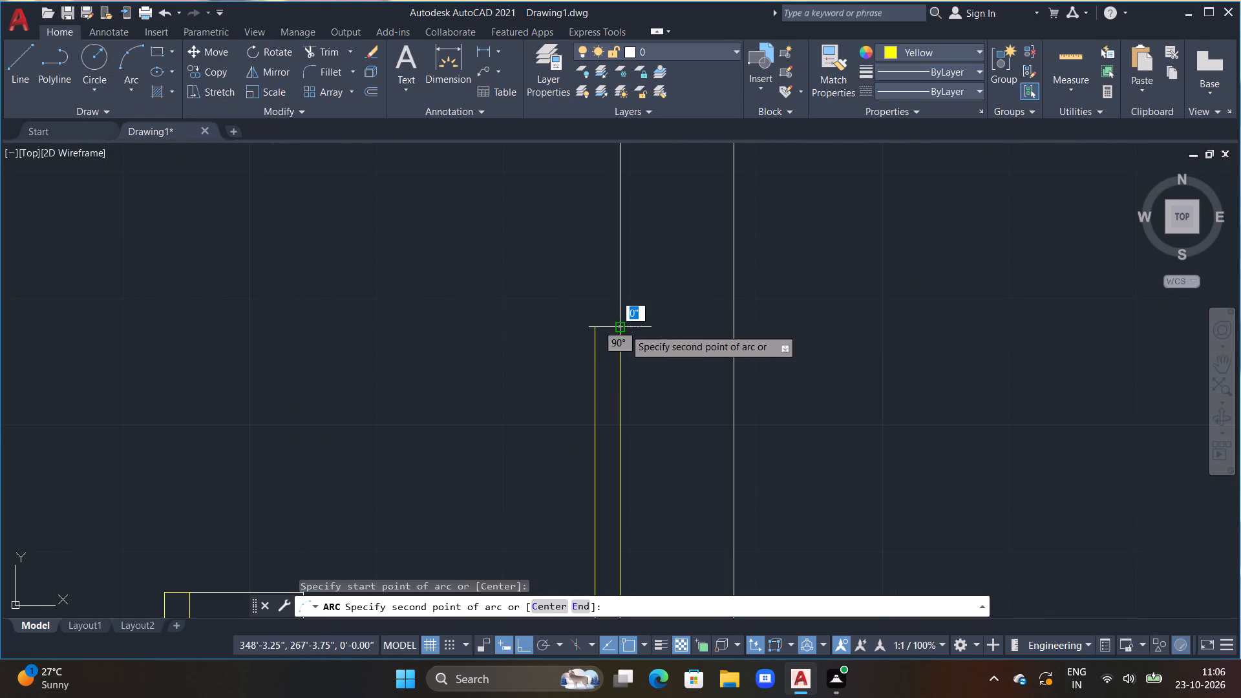
click(594, 327)
scroll(529, 343, down, 3)
scroll(514, 365, up, 1)
middle_drag(518, 361, 560, 317)
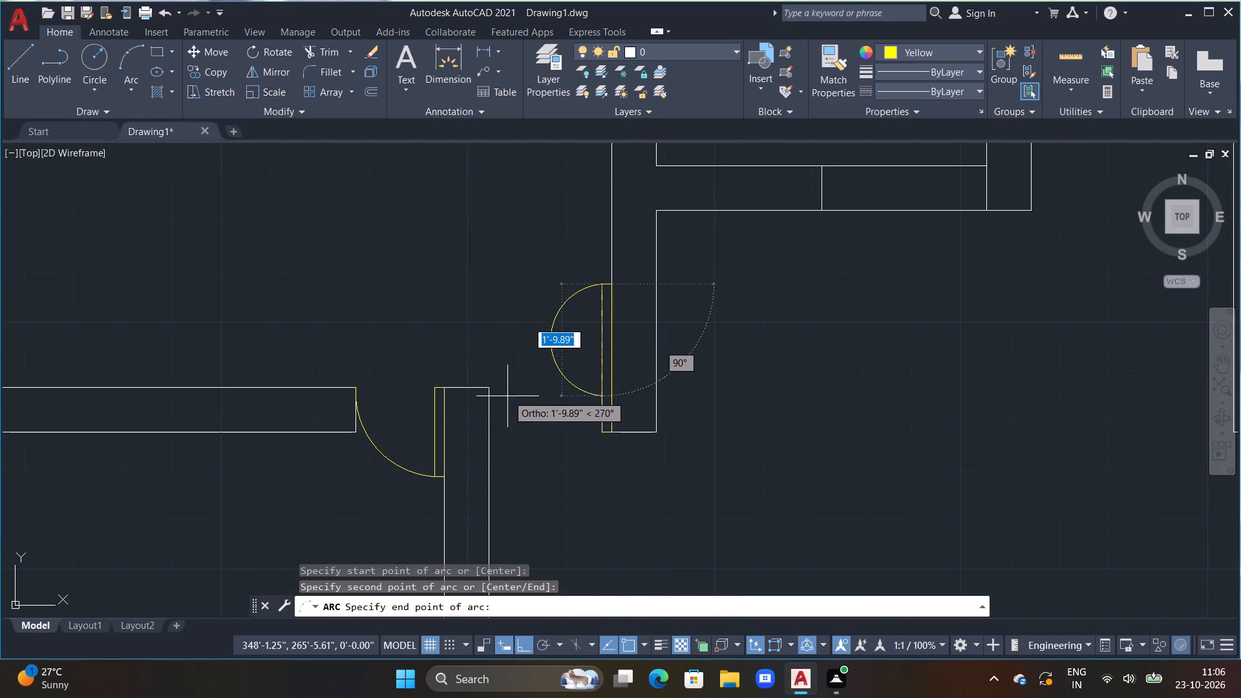
click(490, 437)
Trim the white wall lines beyond the 2'6" door's arc at the opposite wall's northeast corner.
scroll(518, 428, down, 2)
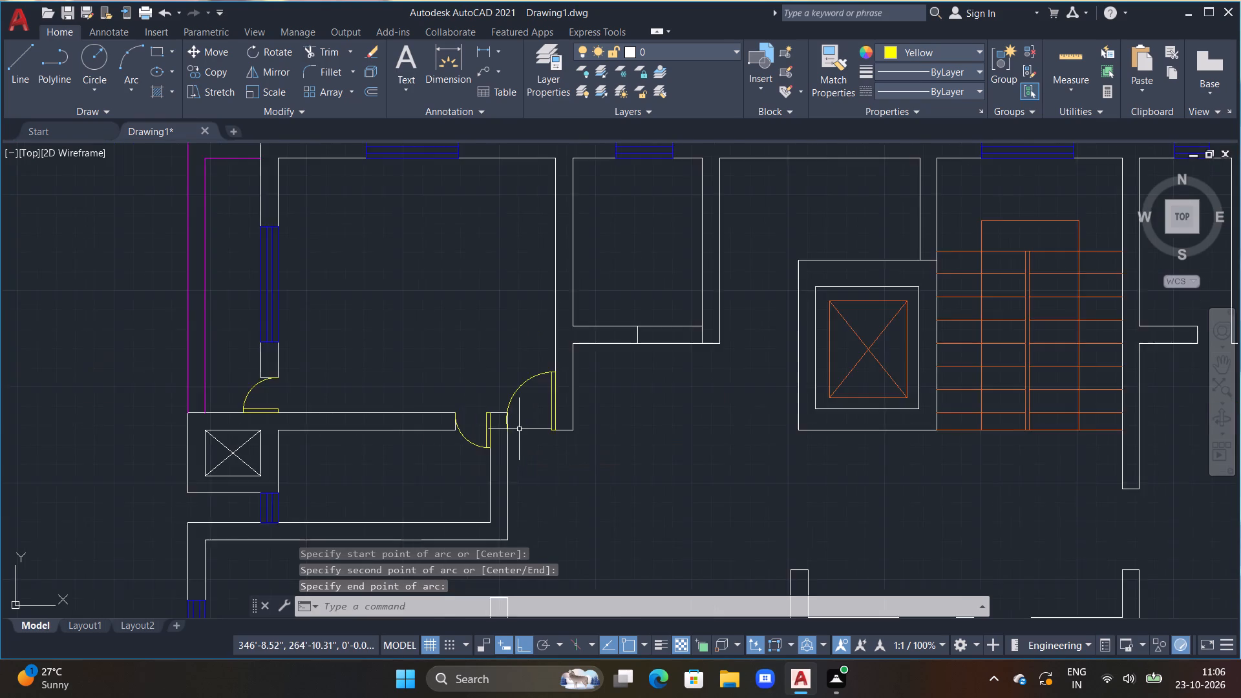
scroll(520, 427, up, 3)
middle_drag(511, 423, 605, 405)
key(Escape)
text(TR)
key(space)
click(561, 379)
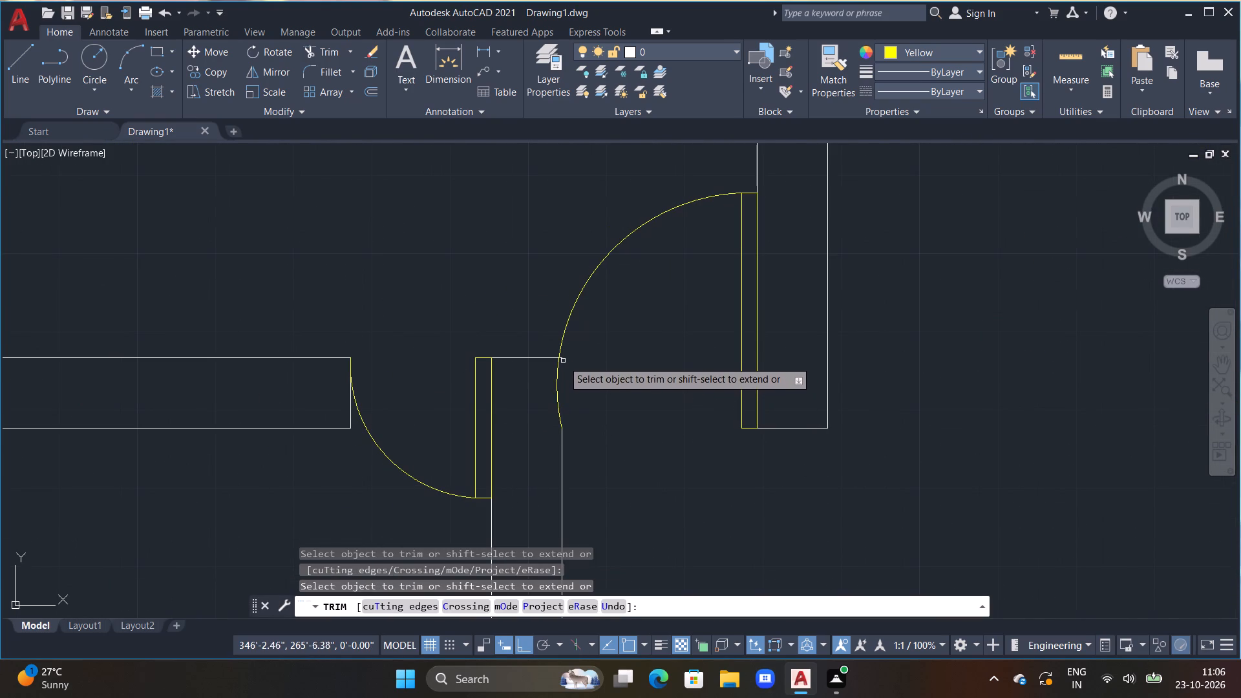
click(562, 358)
scroll(604, 386, down, 2)
key(Escape)
key(Escape)
scroll(708, 439, down, 3)
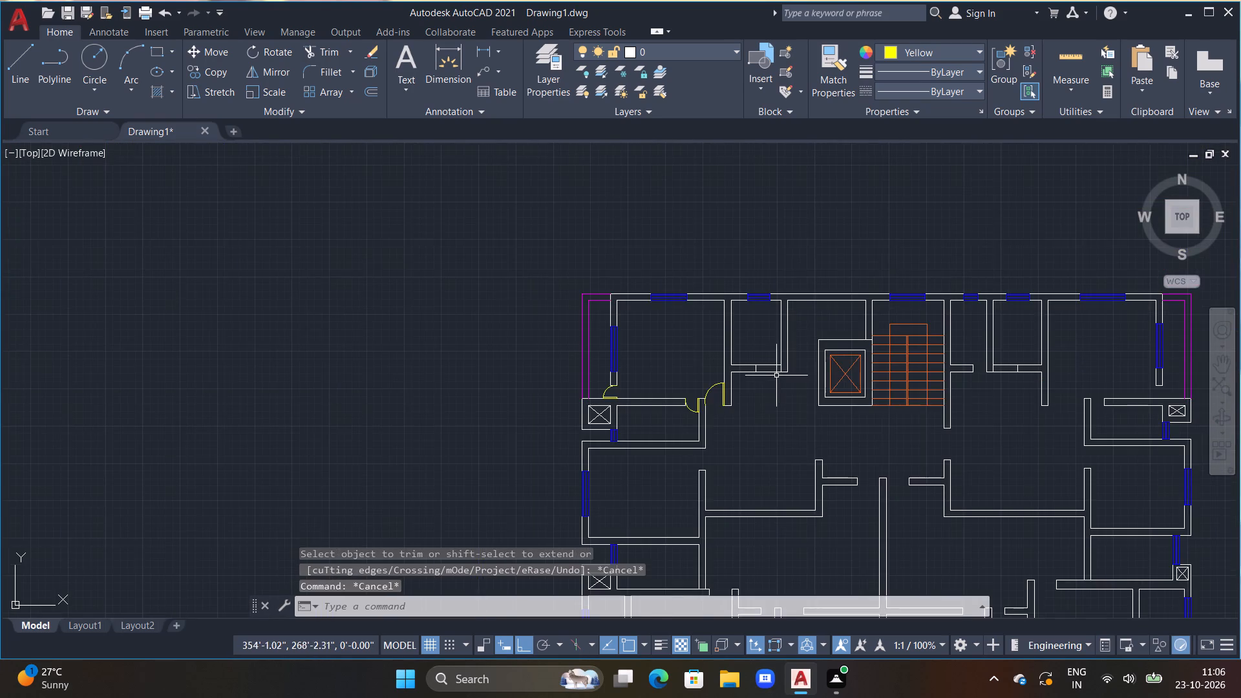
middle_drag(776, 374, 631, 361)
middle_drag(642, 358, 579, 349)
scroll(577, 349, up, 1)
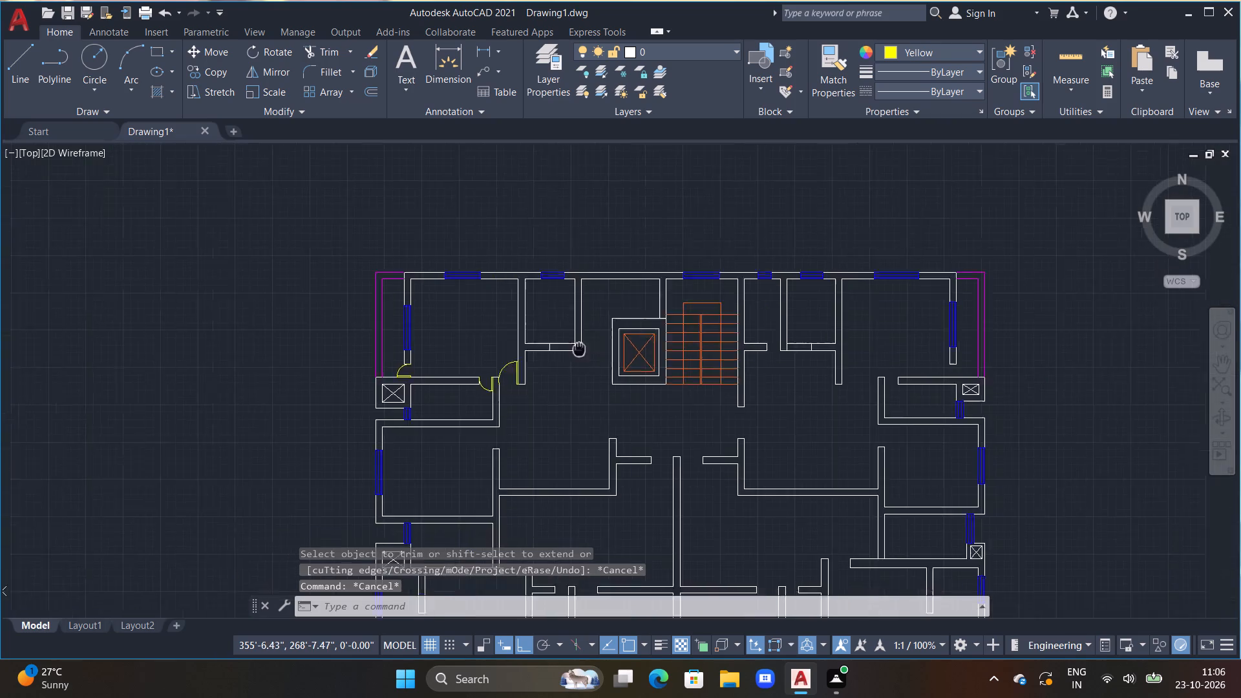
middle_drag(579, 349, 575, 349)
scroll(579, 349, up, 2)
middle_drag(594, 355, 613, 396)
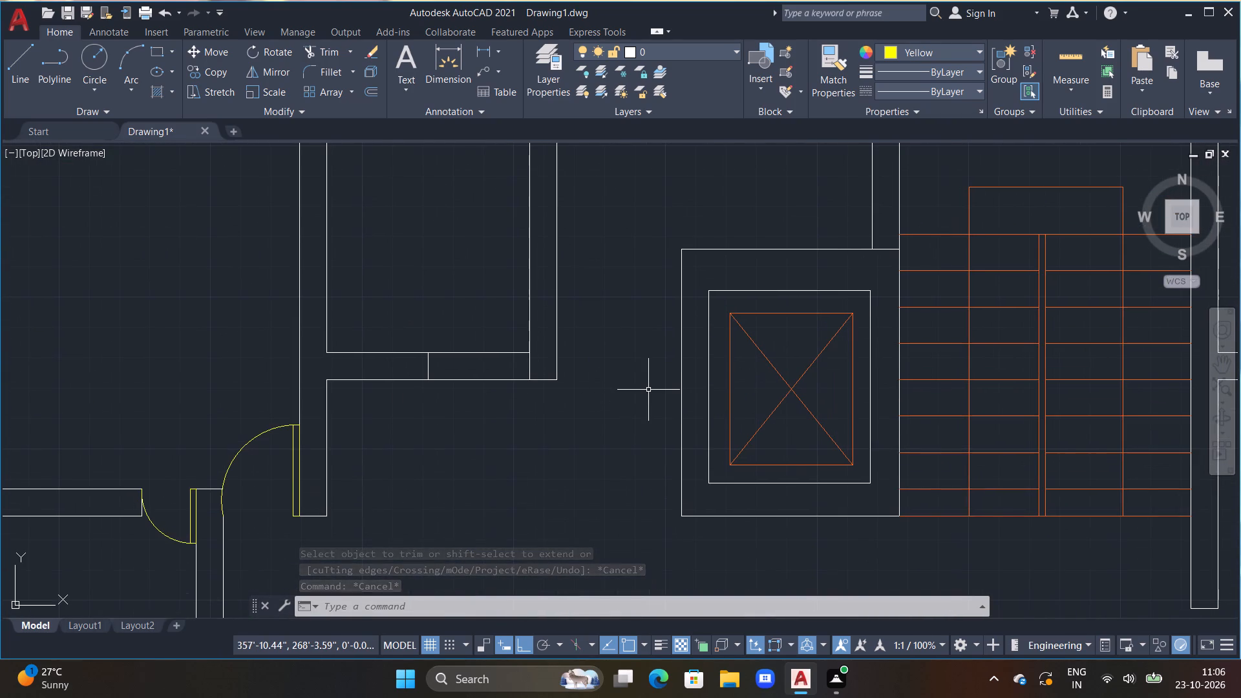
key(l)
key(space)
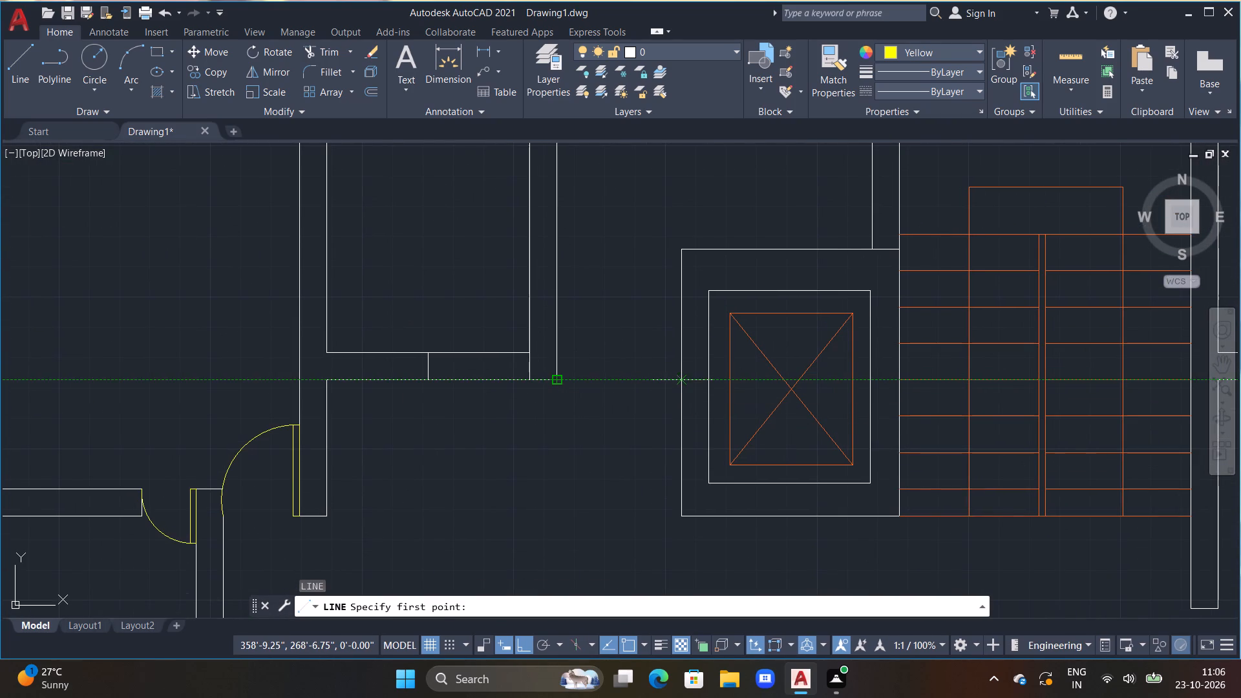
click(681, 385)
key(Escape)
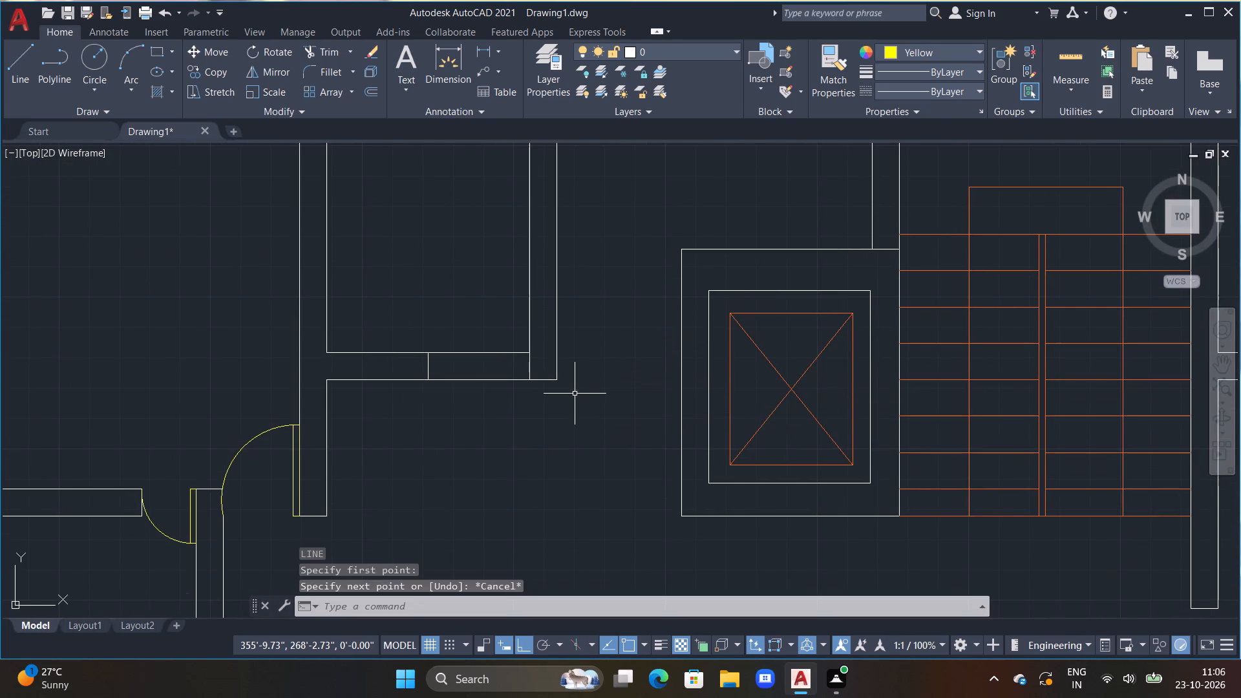
Draw a yellow 3'6" by 2" door leaf running north from the southeast corner of the vertical wall west of the lift.
key(l)
key(space)
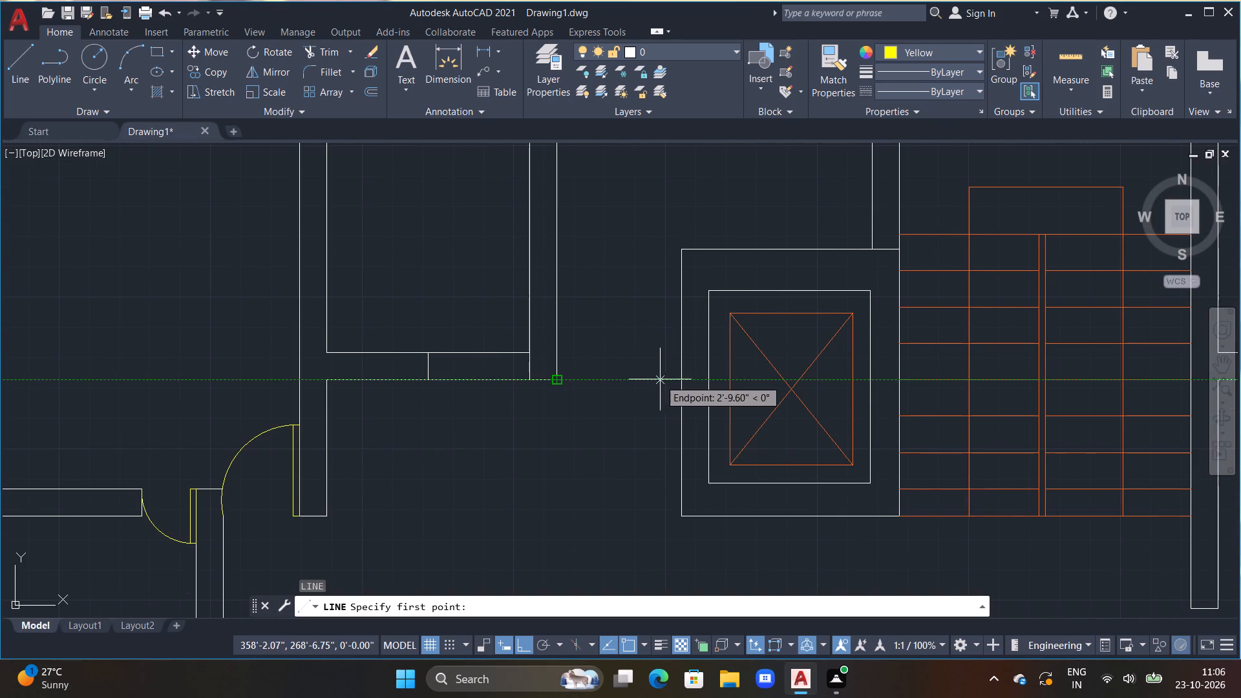
click(556, 380)
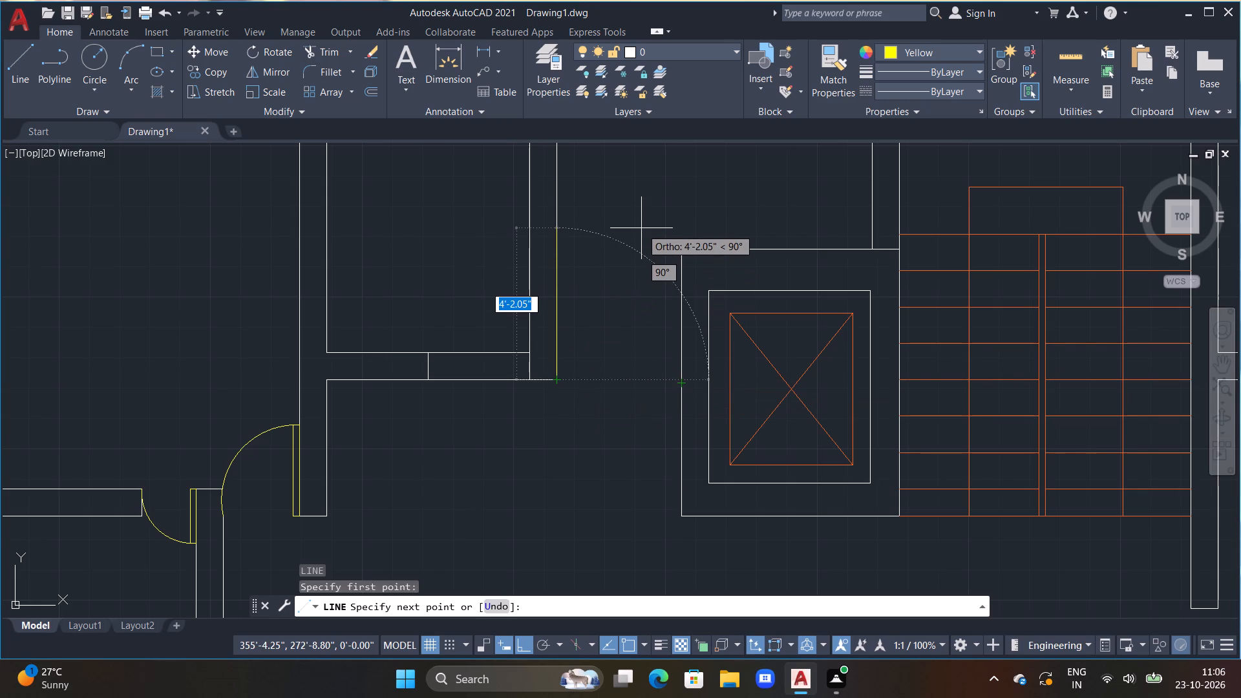
text(3'6")
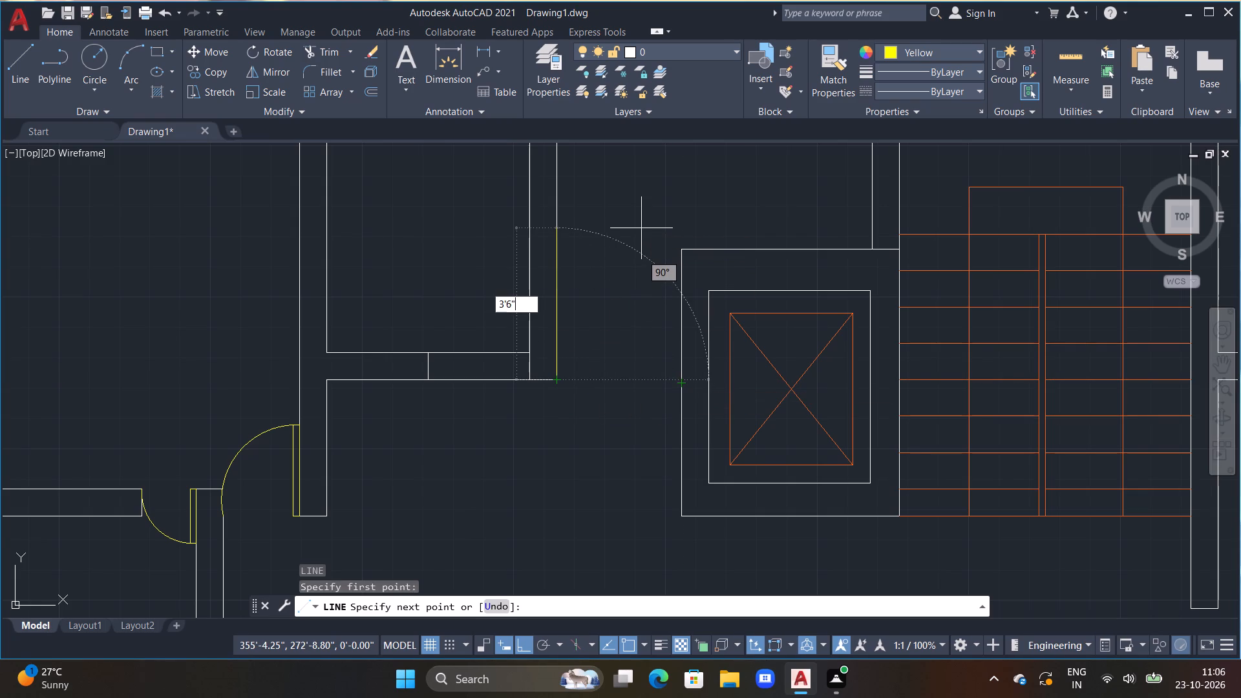
key(Return)
text(2")
key(Return)
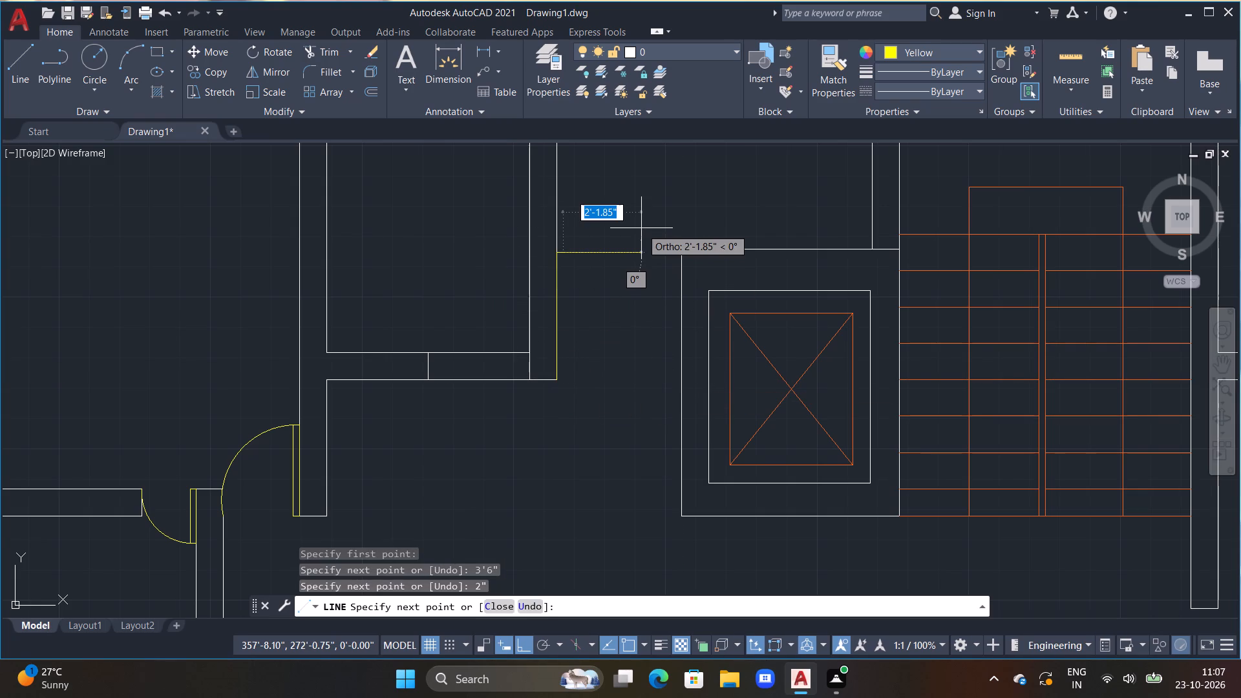
scroll(600, 370, up, 2)
middle_drag(582, 392, 702, 379)
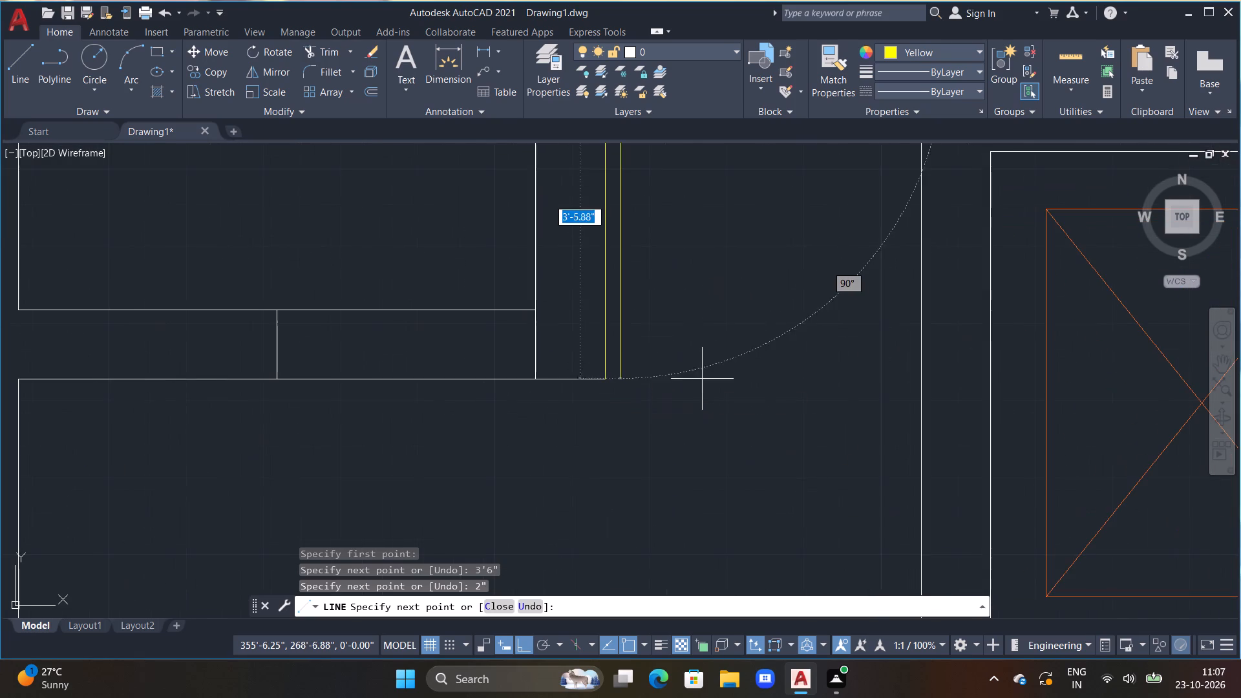
click(622, 379)
click(608, 378)
scroll(640, 375, down, 3)
key(Escape)
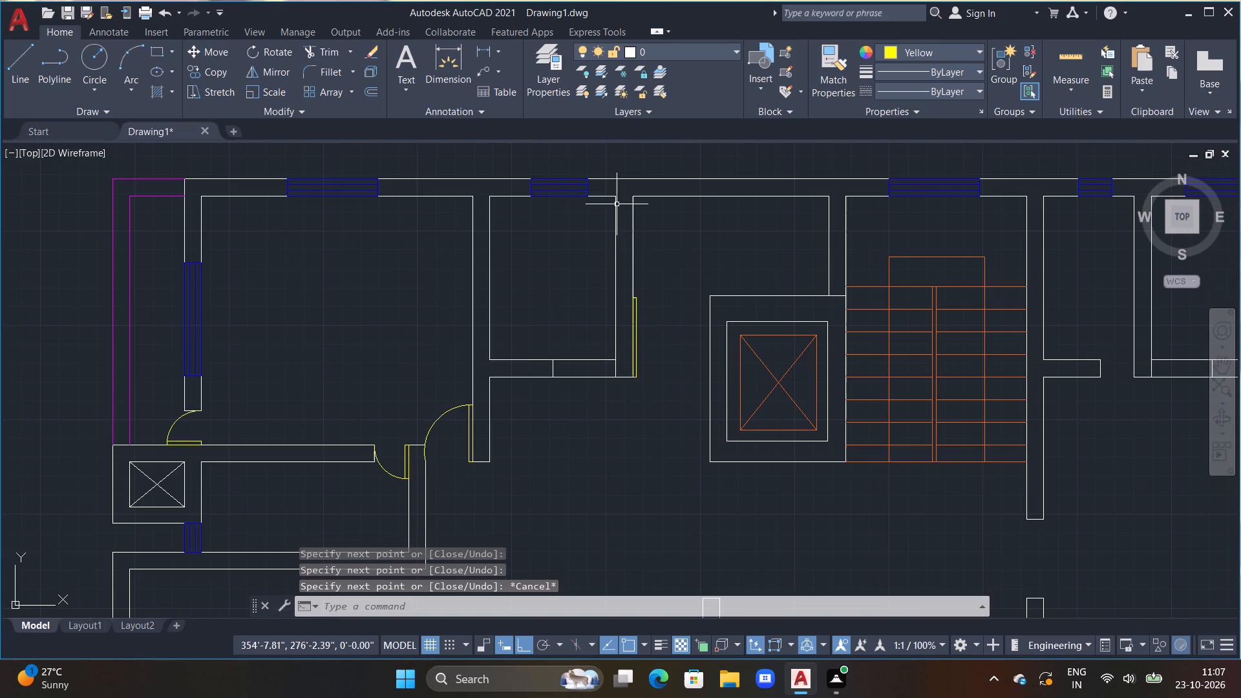
Draw the 3'6" door's swing arc from the leaf's north end to the midpoint of the lift shaft's outer west face.
click(134, 59)
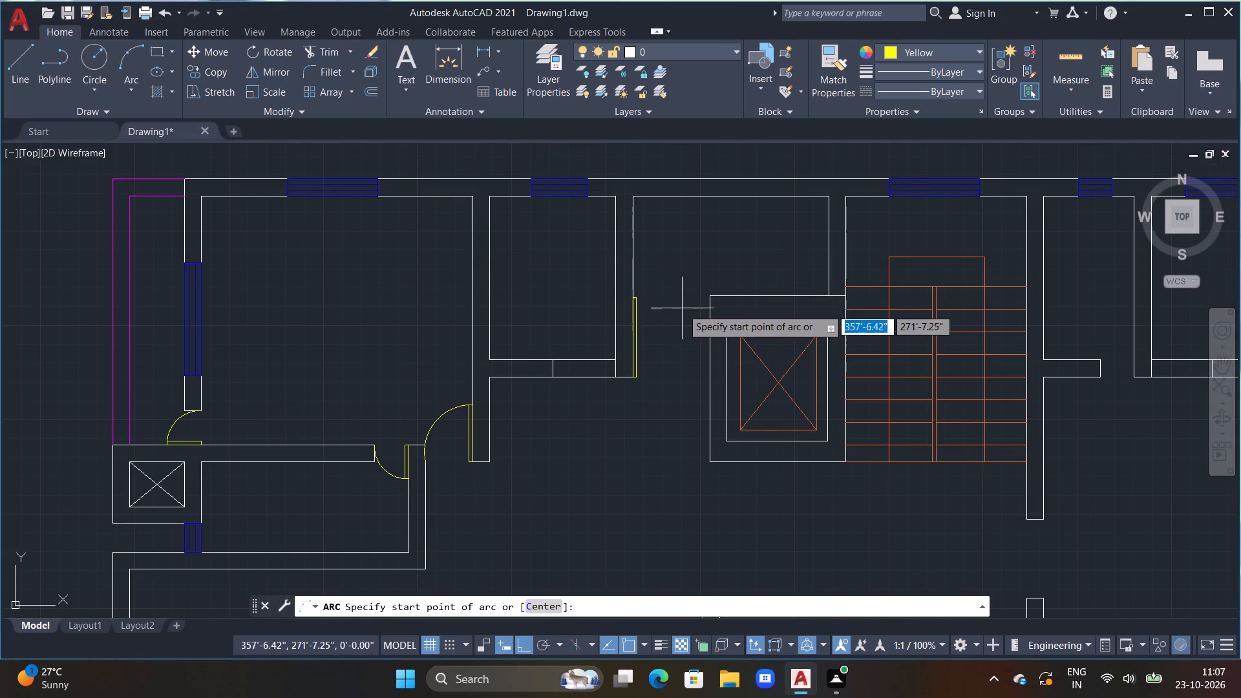
scroll(682, 308, up, 2)
scroll(547, 277, up, 3)
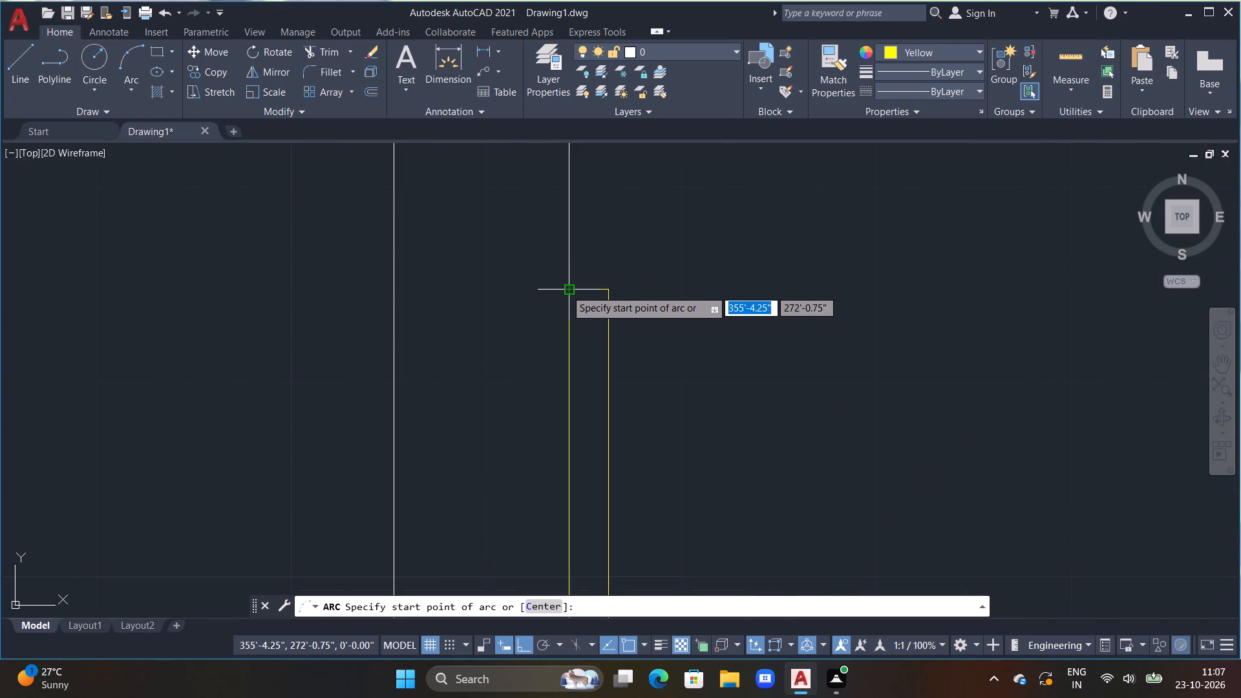
click(564, 290)
click(607, 289)
middle_drag(781, 297, 666, 129)
scroll(686, 163, down, 2)
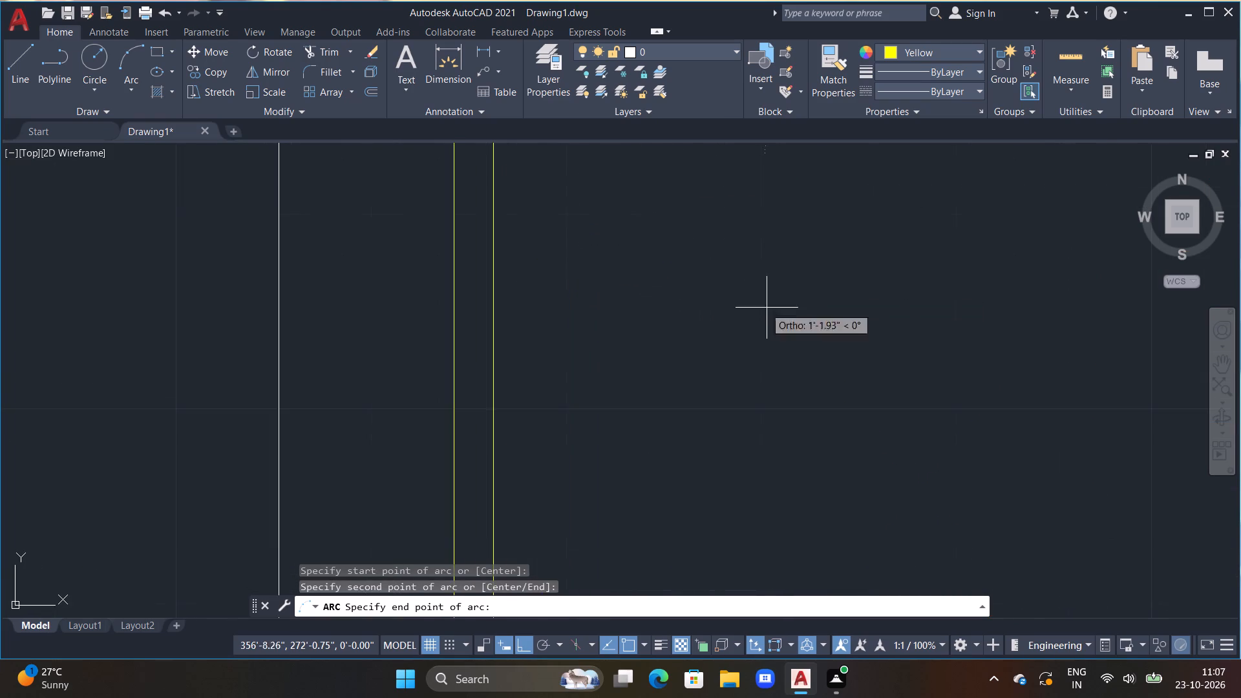
middle_drag(851, 348, 684, 220)
scroll(685, 227, down, 1)
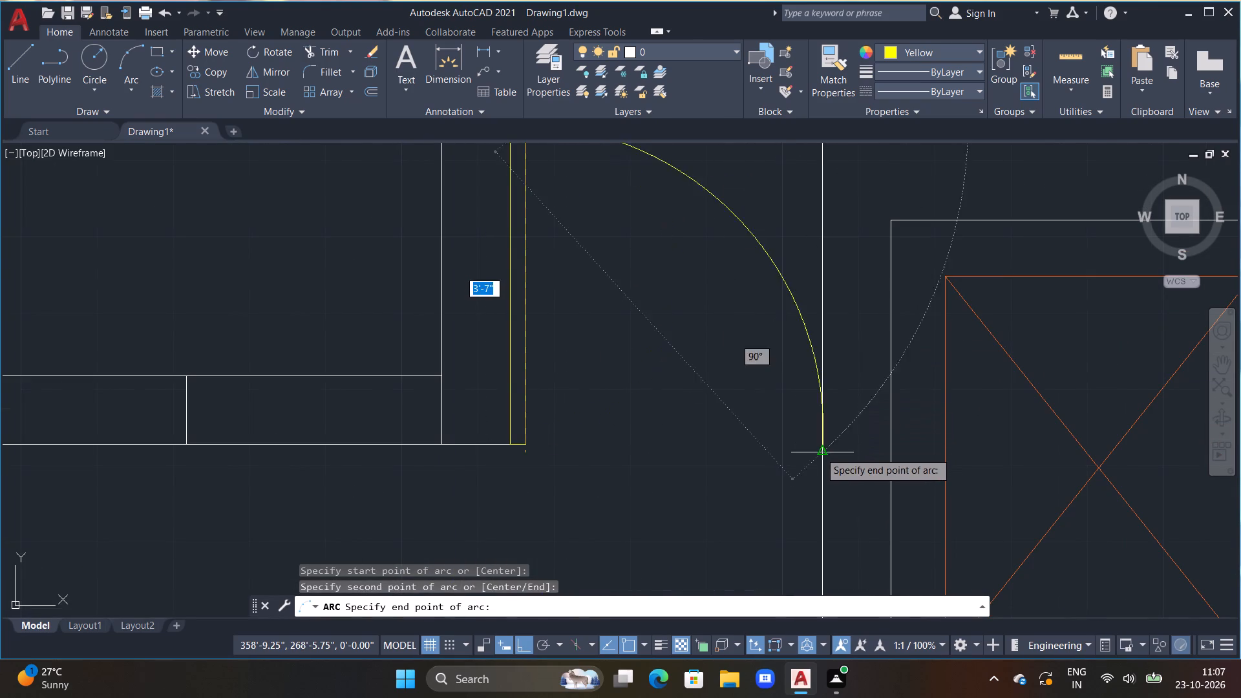
click(817, 454)
scroll(815, 454, down, 4)
middle_drag(772, 478, 619, 284)
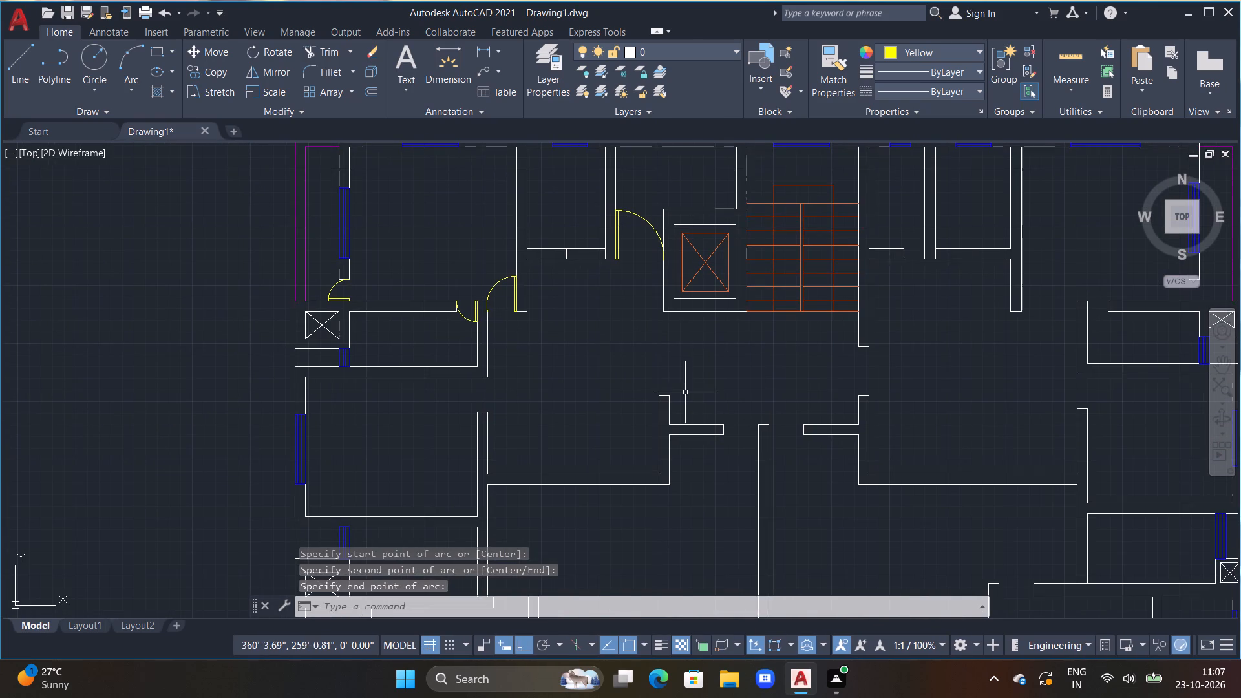
middle_drag(694, 386, 683, 357)
key(Escape)
key(Escape)
key(Escape)
key(Escape)
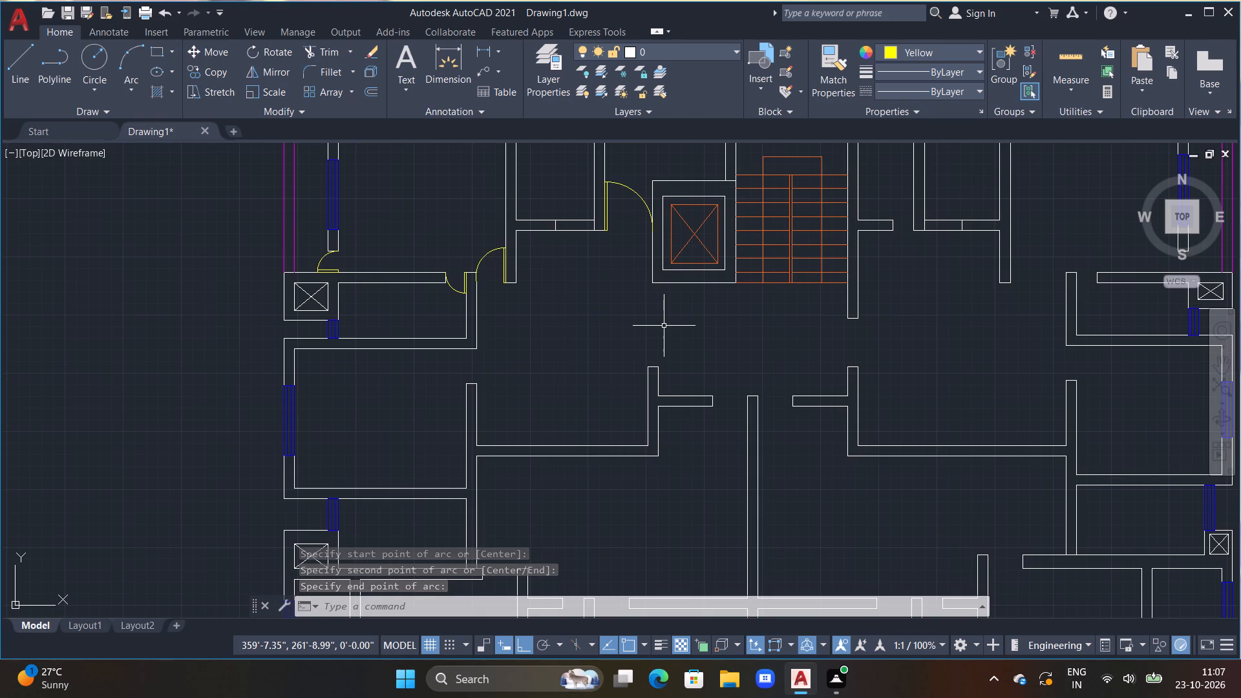
key(Escape)
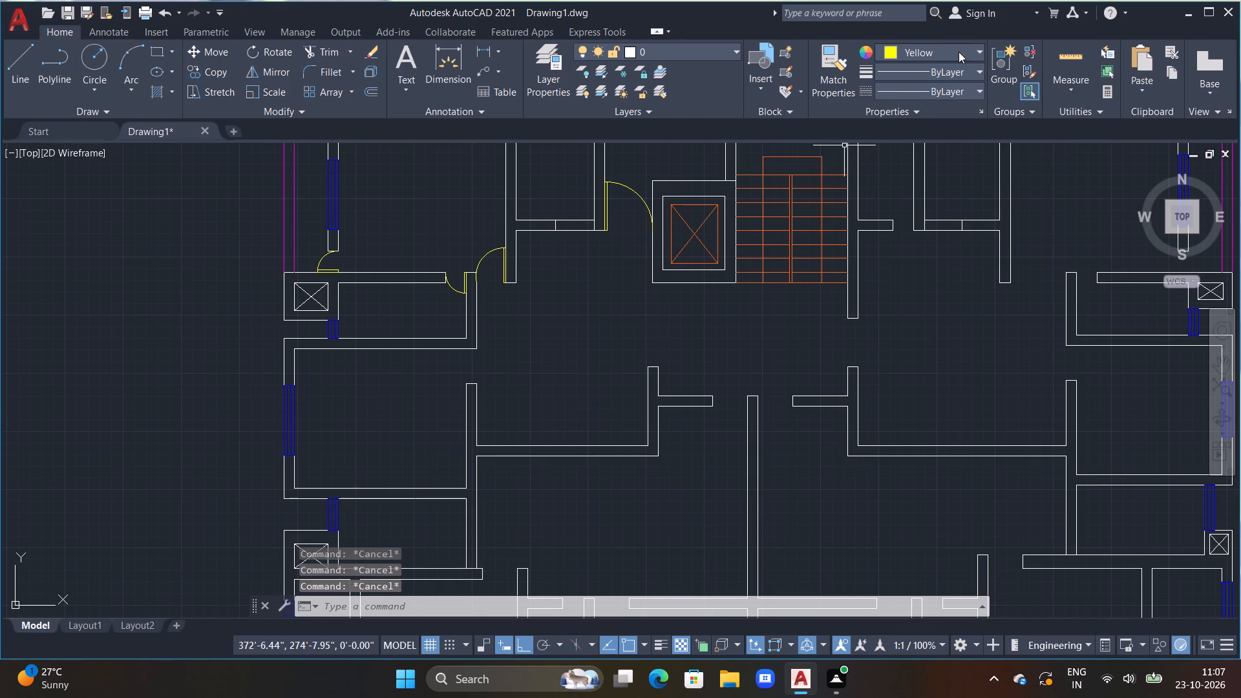
Set the colour to ByLayer, draw a wall line about 2'9" south from the lift shaft's southwest corner, and erase its short east-running end segment.
click(977, 47)
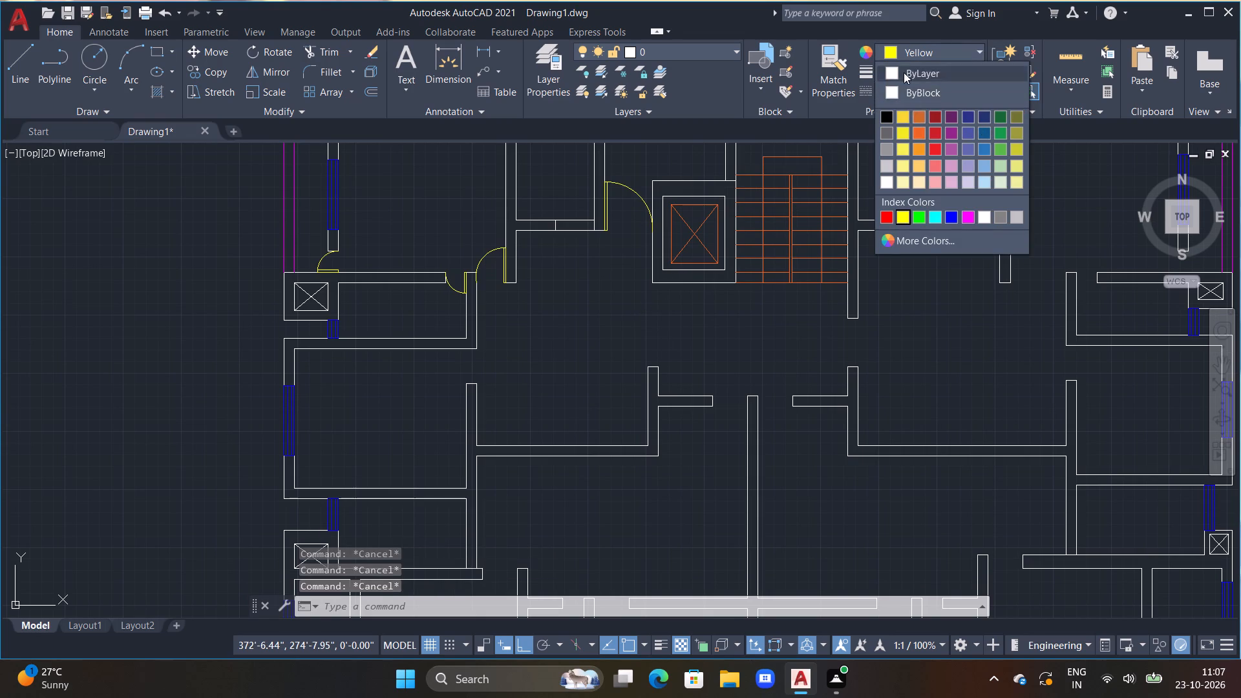
click(904, 72)
key(l)
key(space)
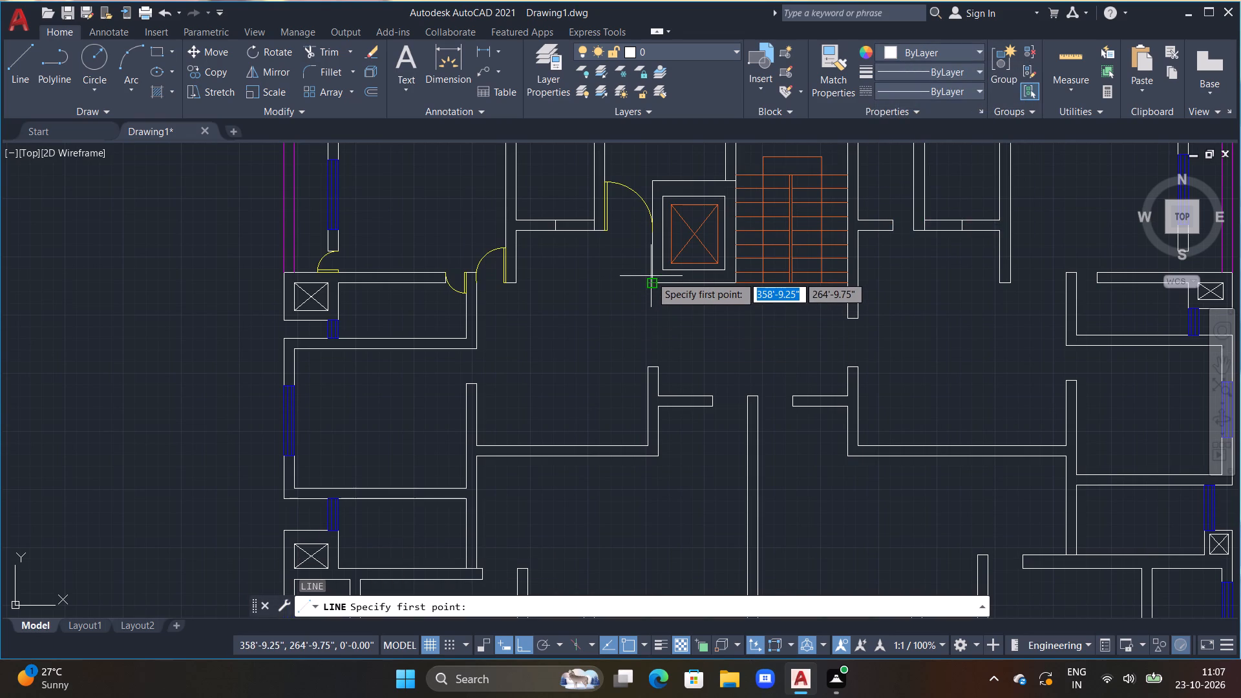
click(652, 282)
click(653, 322)
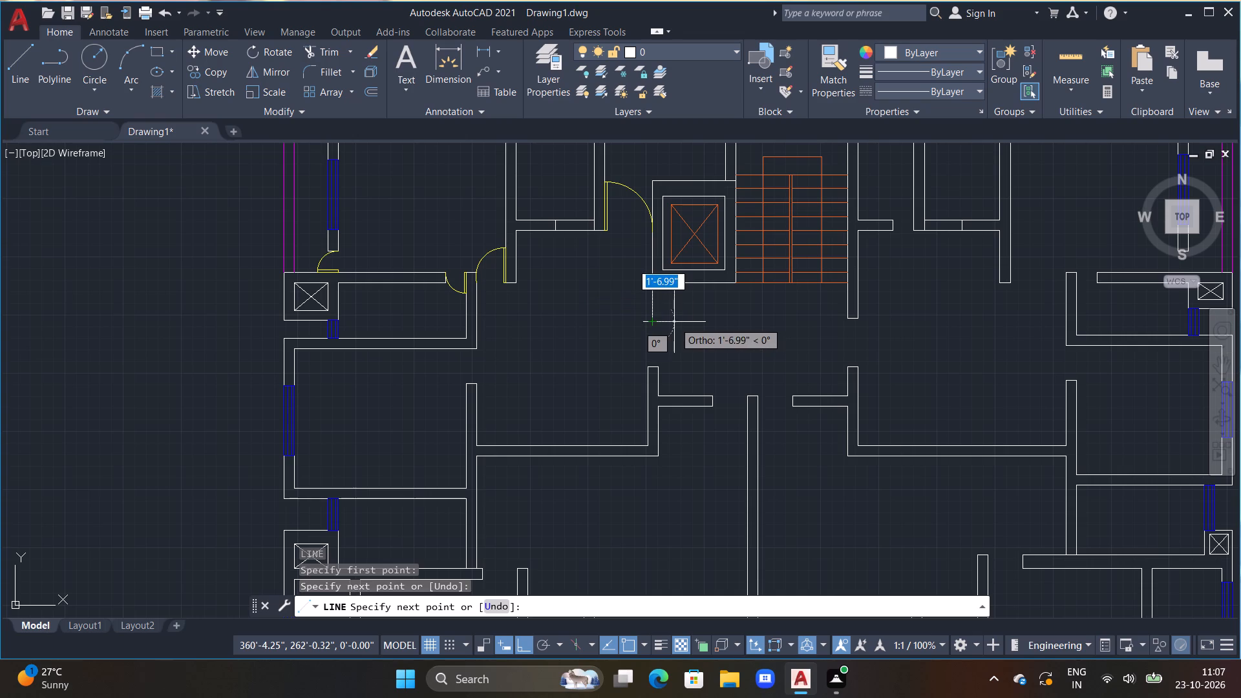
click(667, 321)
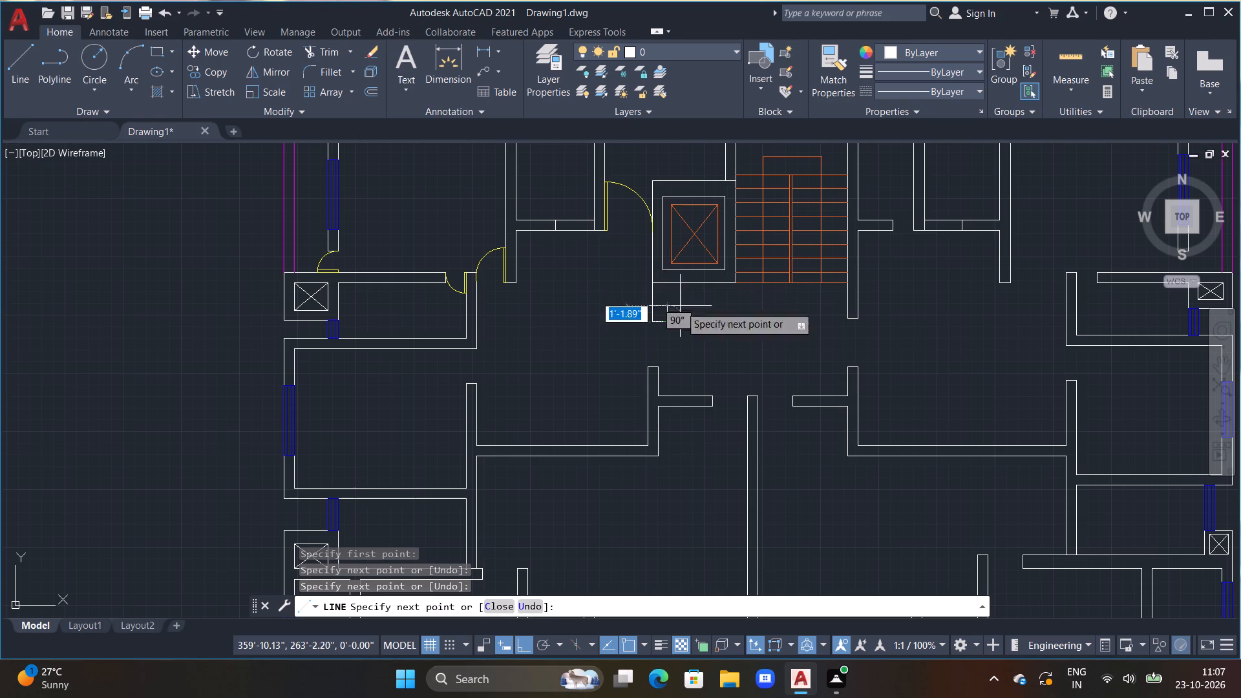
key(Escape)
scroll(674, 328, up, 3)
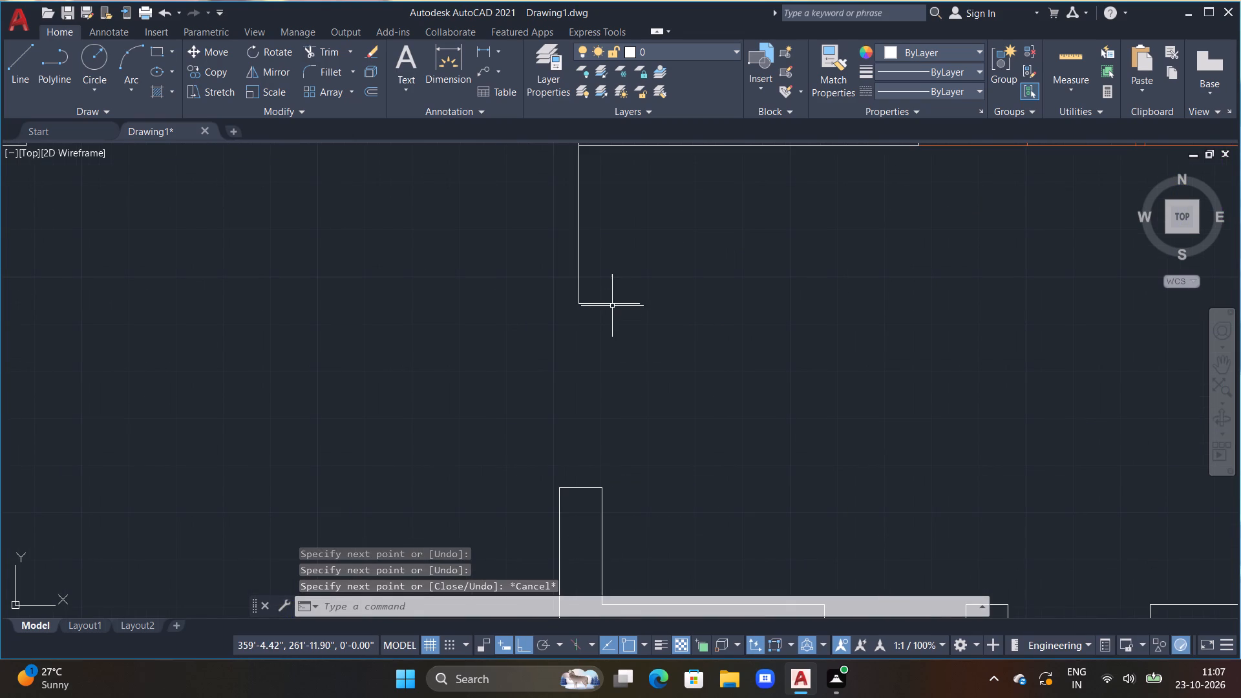
click(612, 306)
key(Delete)
Draw the stub wall's 9" south end eastward from the new line, and its east face north past the lift shaft's south wall line.
key(l)
key(space)
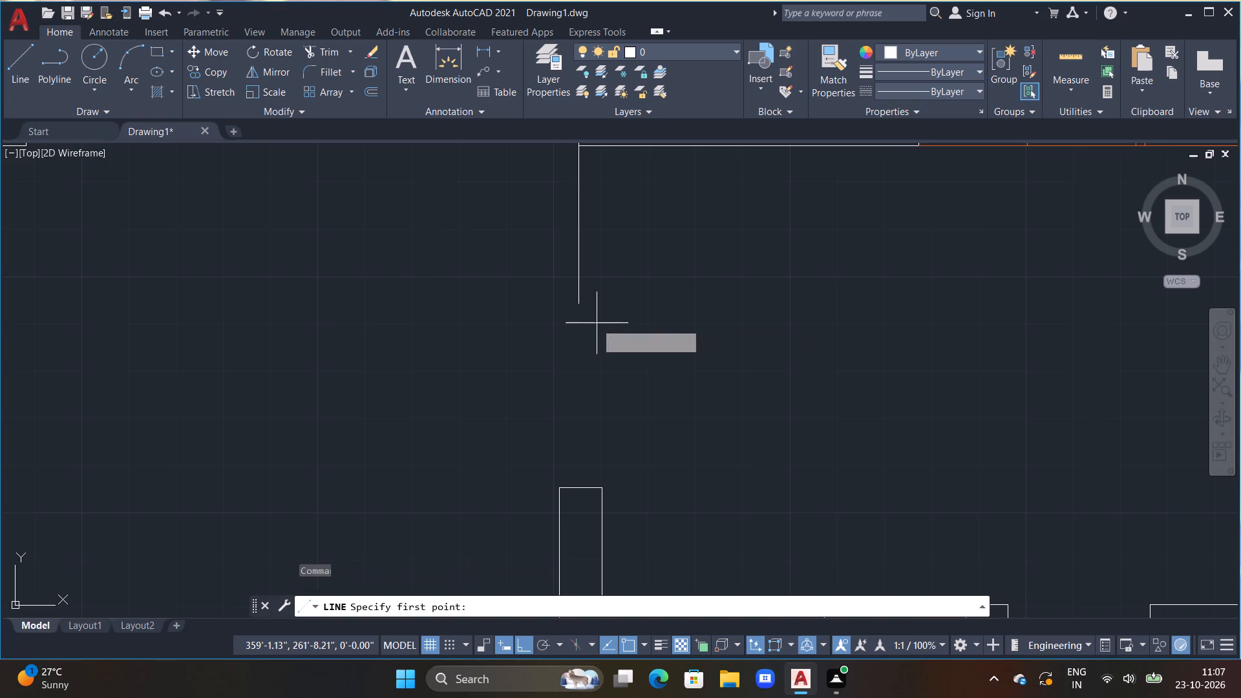
click(578, 299)
text(9")
key(Return)
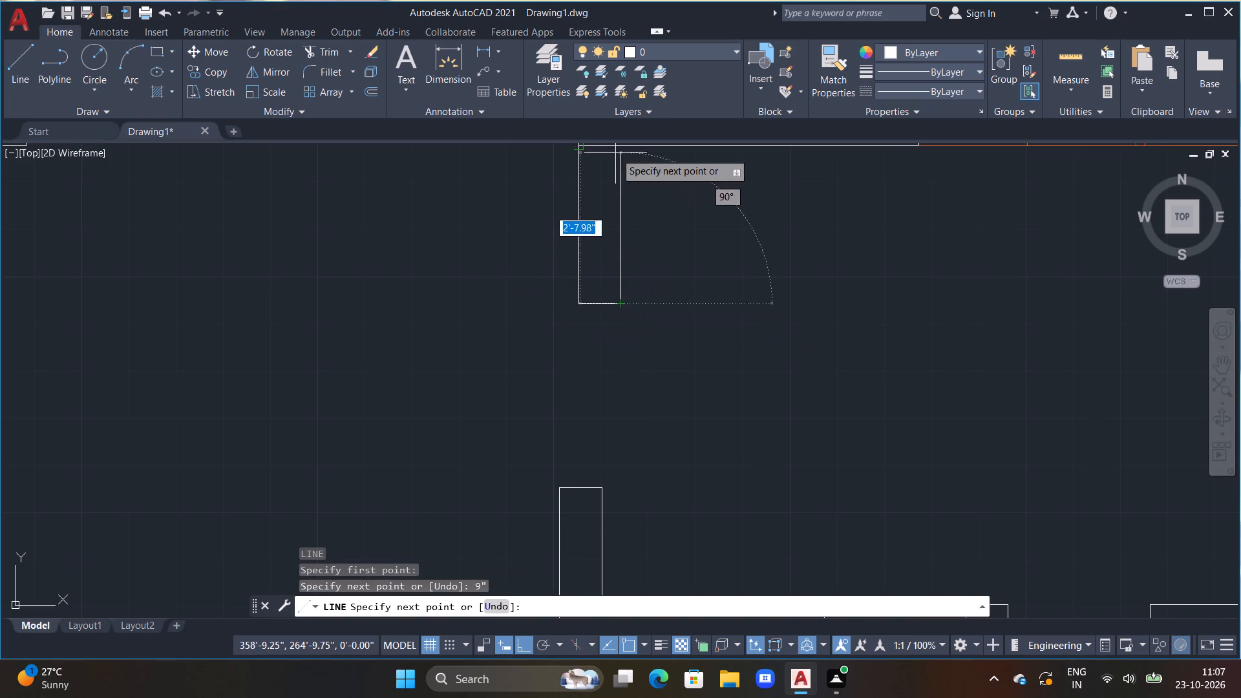
middle_drag(615, 156, 619, 358)
click(619, 330)
key(Escape)
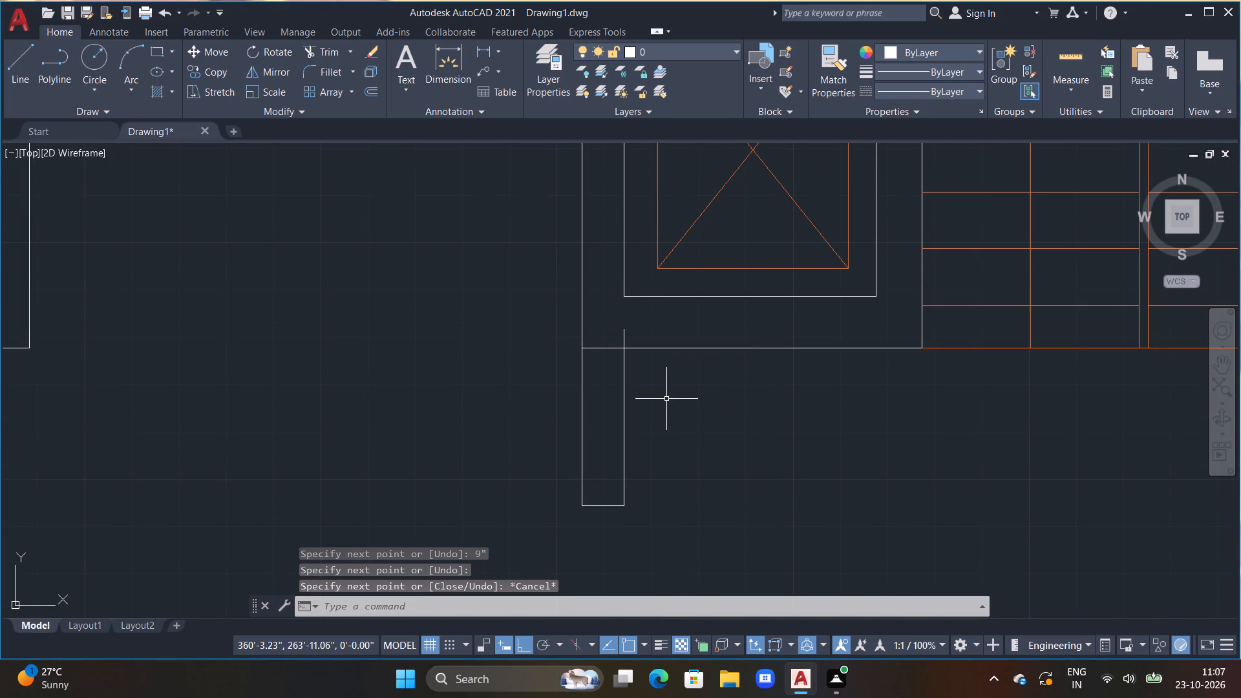
Trim the stub wall's east face where it overruns the lift shaft's south wall line.
text(TR)
key(space)
click(625, 337)
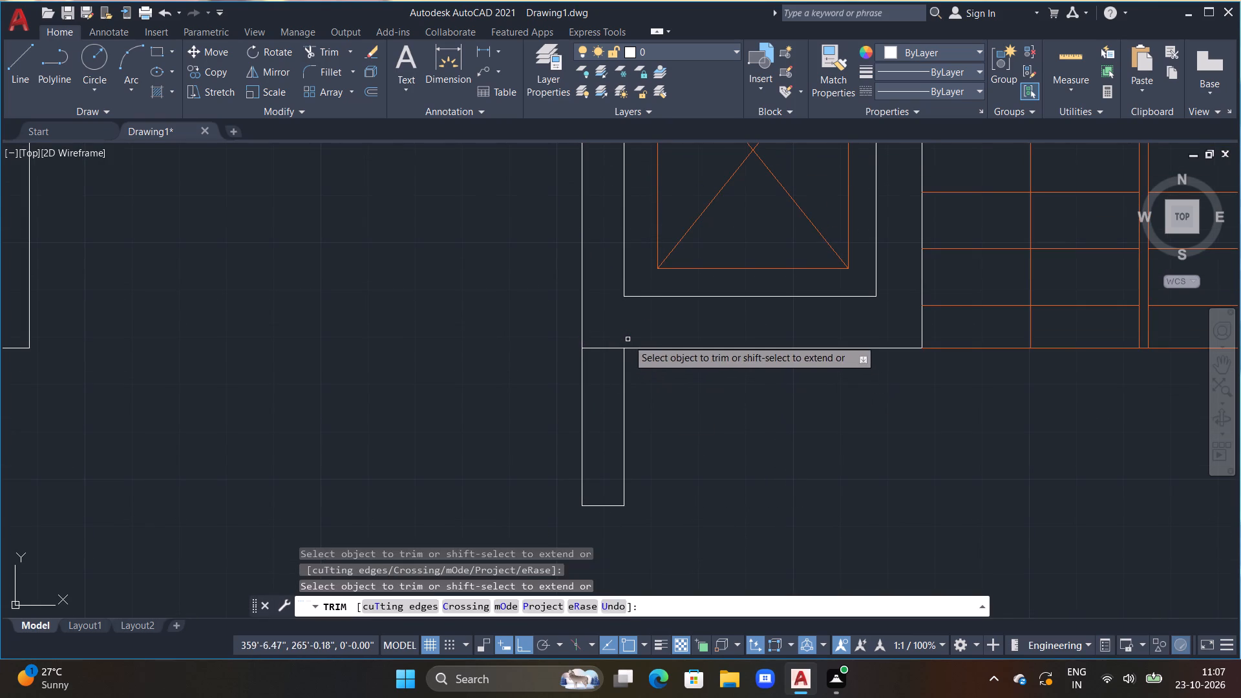
key(Escape)
scroll(660, 417, down, 4)
key(Escape)
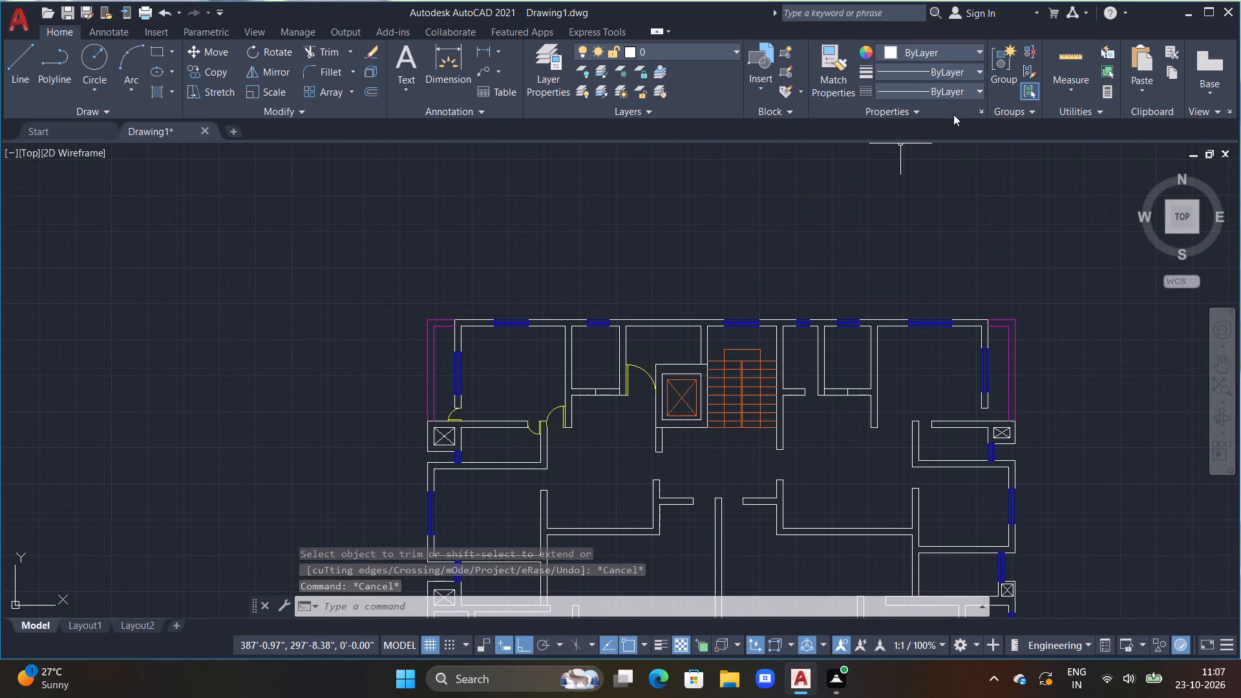
Set the colour to Yellow and draw a 3' by 2" door leaf running west from the northeast corner of the wall opposite the stub.
double_click(981, 52)
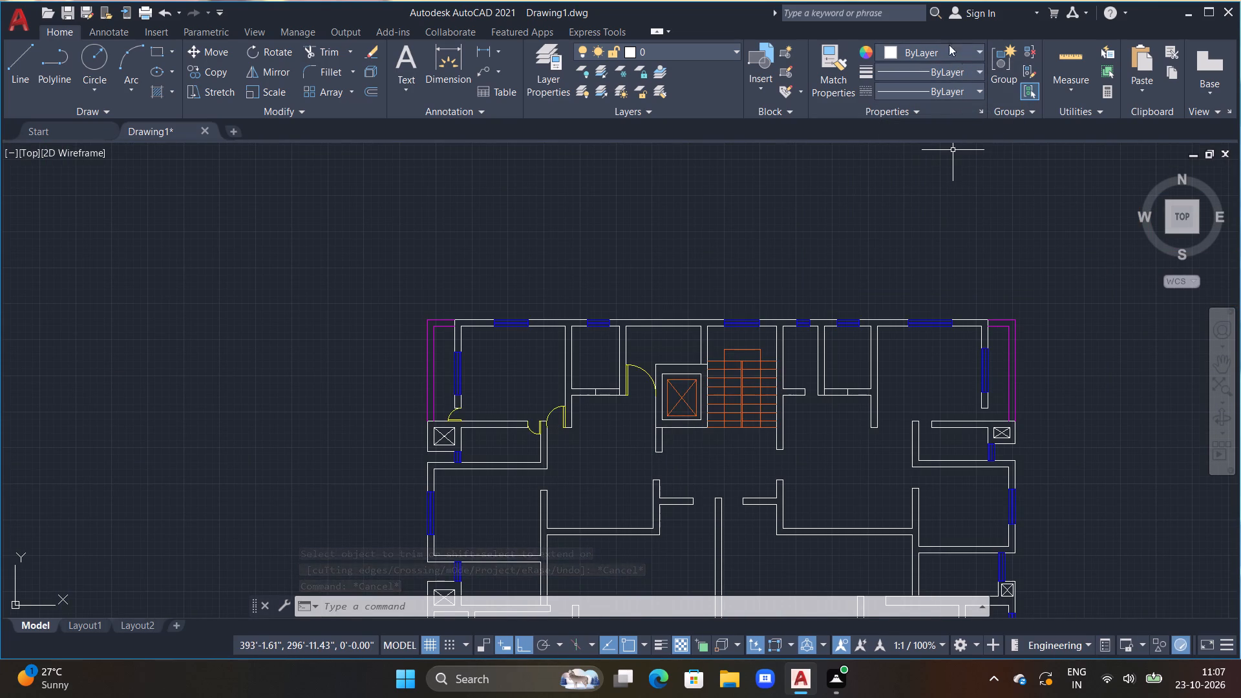
drag(946, 36, 945, 41)
click(945, 49)
click(906, 218)
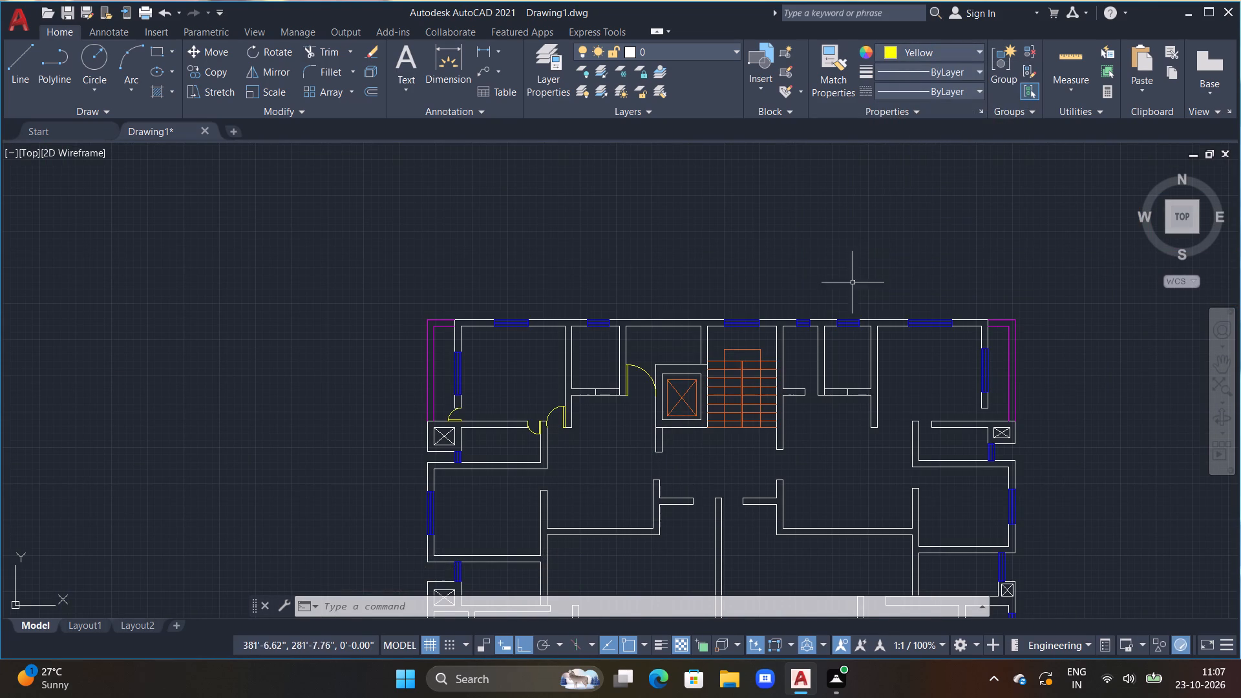
scroll(664, 459, up, 1)
middle_drag(670, 456, 739, 408)
key(l)
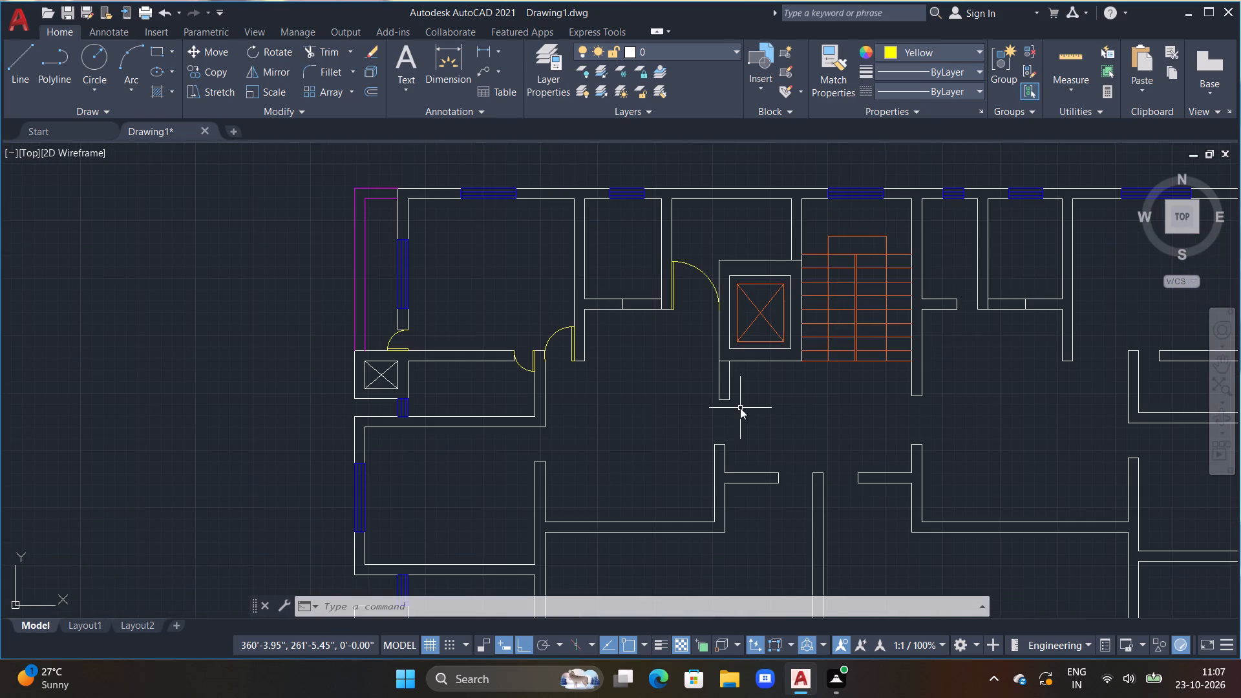
key(space)
click(726, 442)
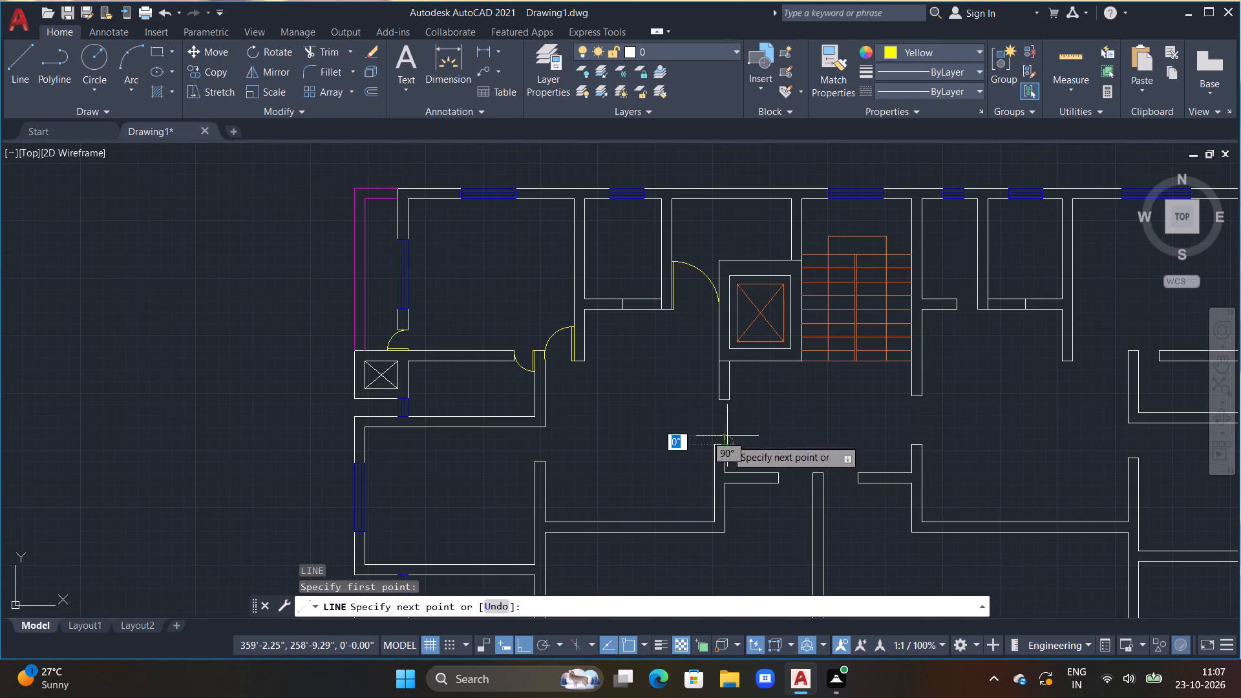
text(3')
key(Return)
text(2")
key(Return)
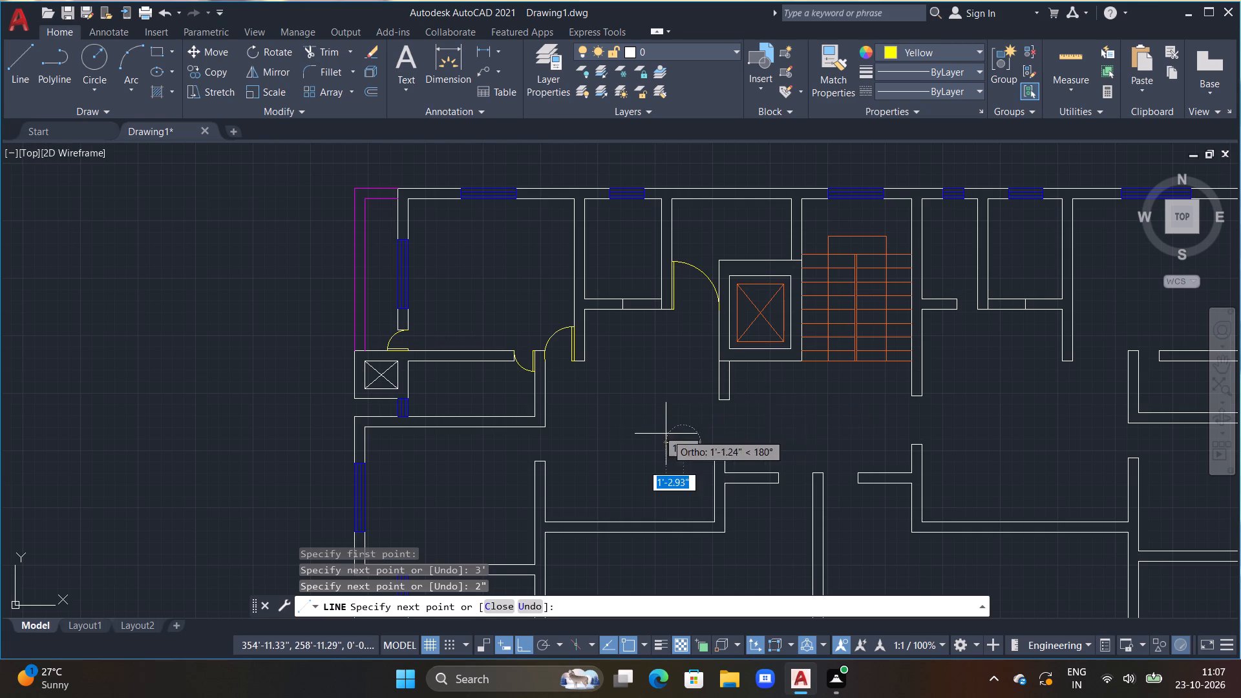
scroll(716, 410, up, 4)
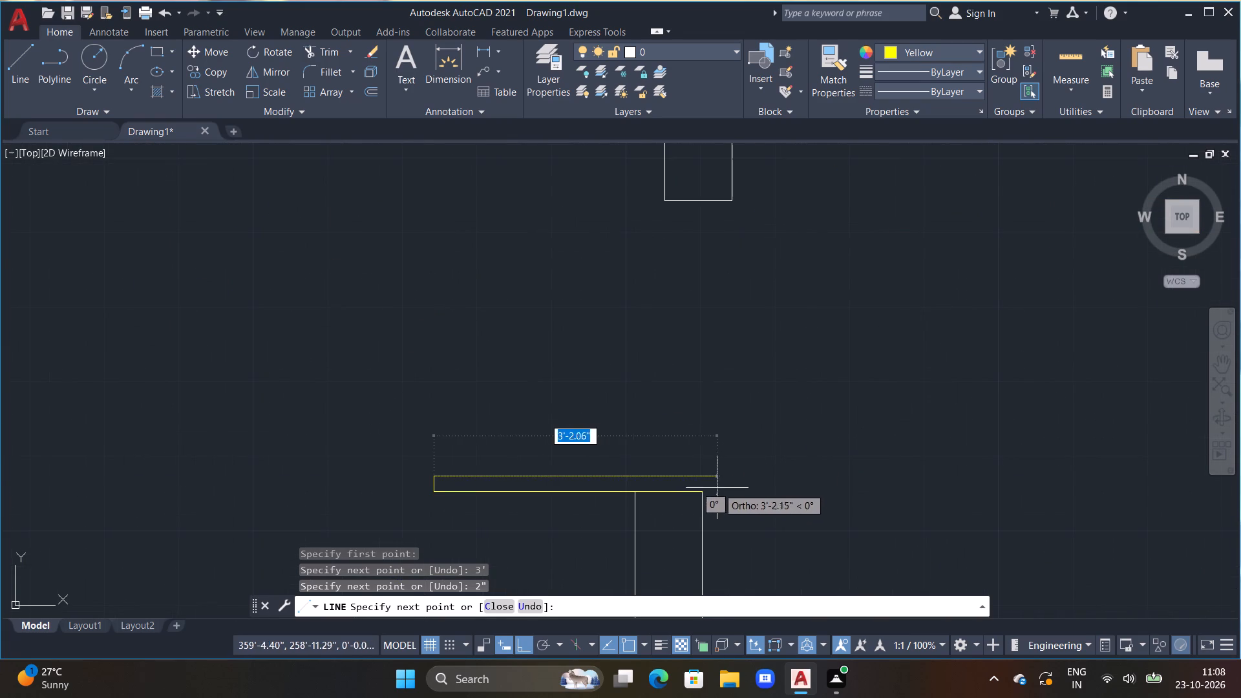
click(702, 476)
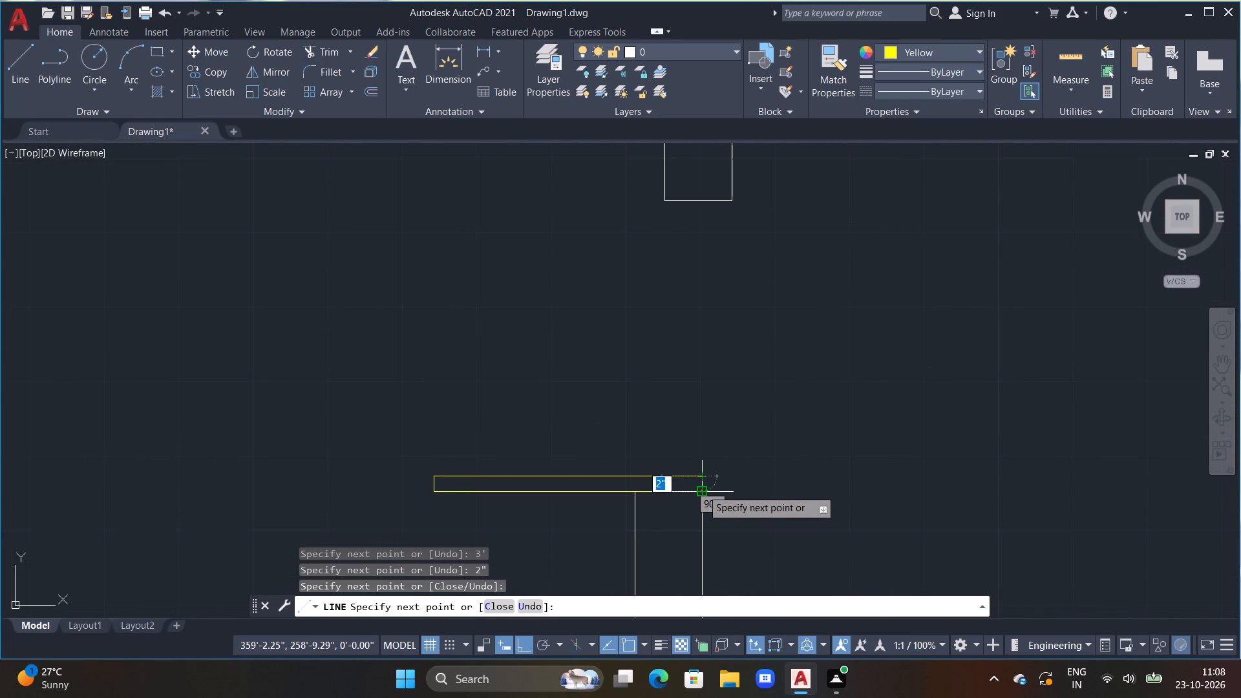
click(702, 489)
key(Escape)
Draw the 3' door's swing arc from the leaf's west end to the southeast corner of the stub wall below the lift.
click(132, 60)
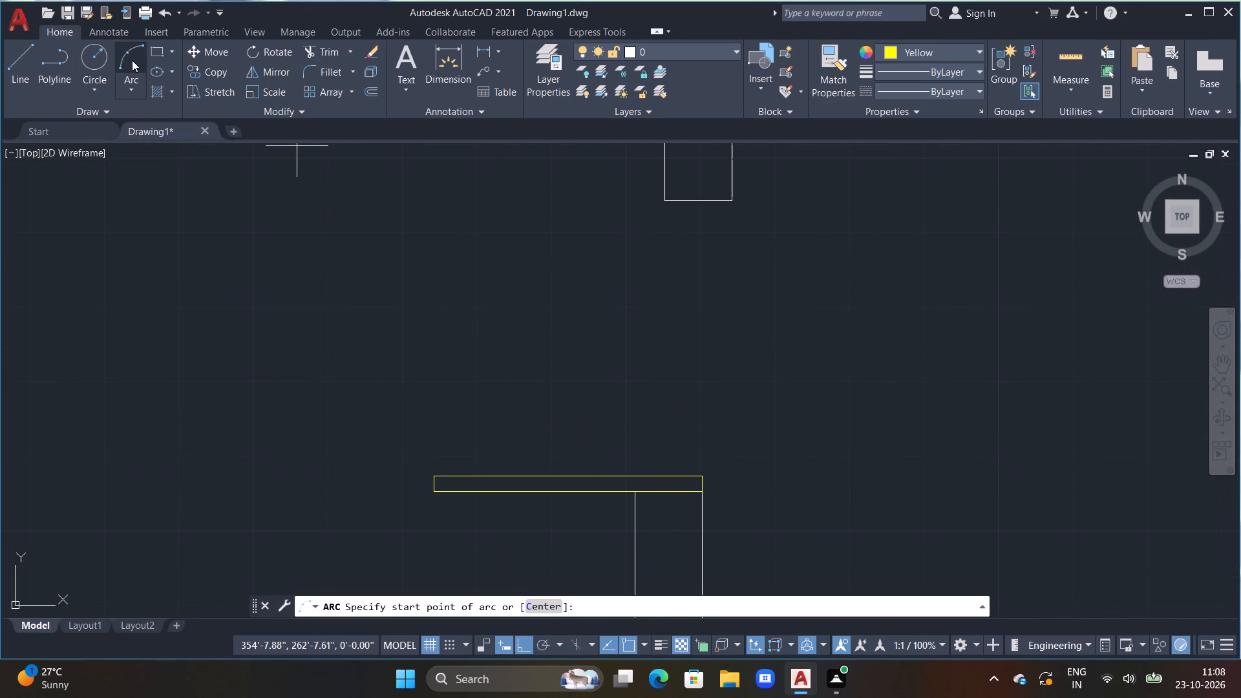
click(433, 494)
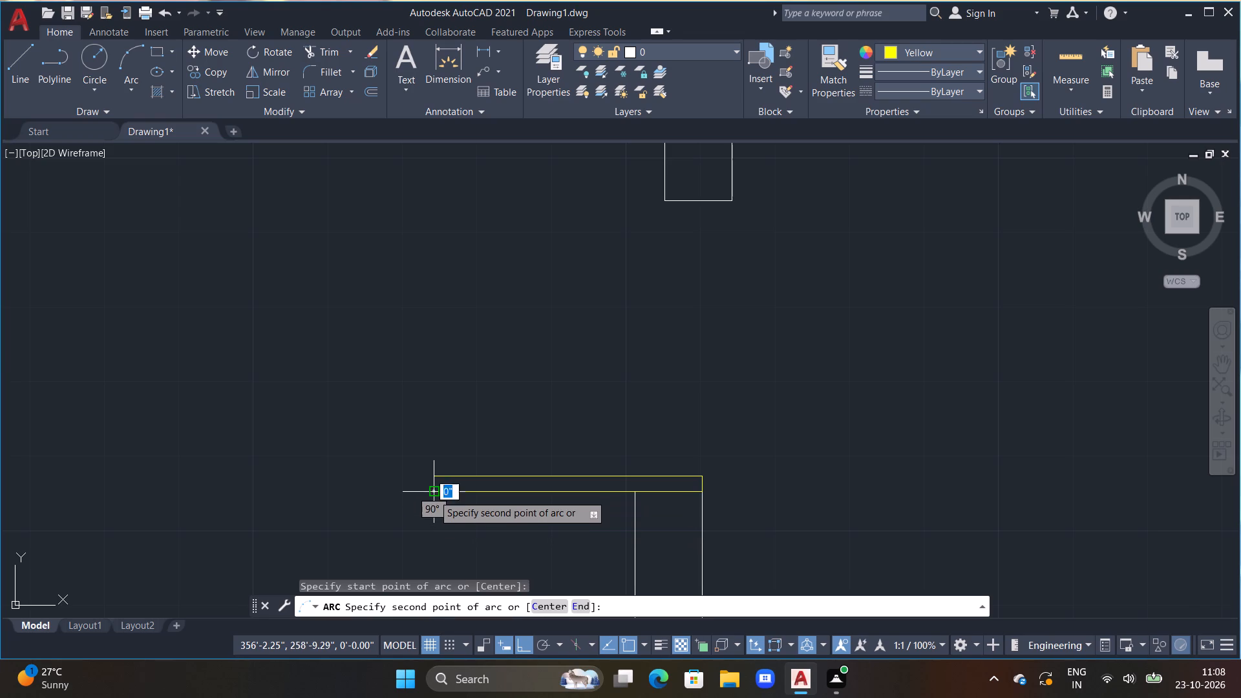
click(437, 474)
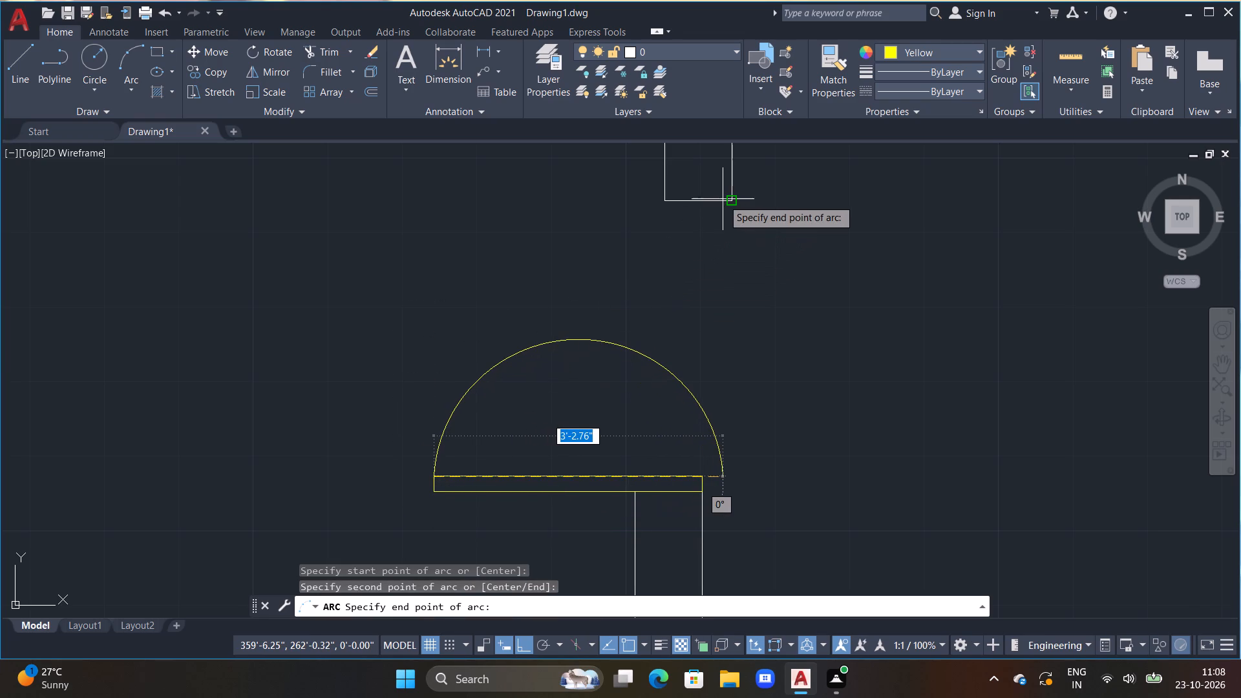
double_click(724, 198)
scroll(727, 201, down, 6)
middle_drag(754, 221, 657, 299)
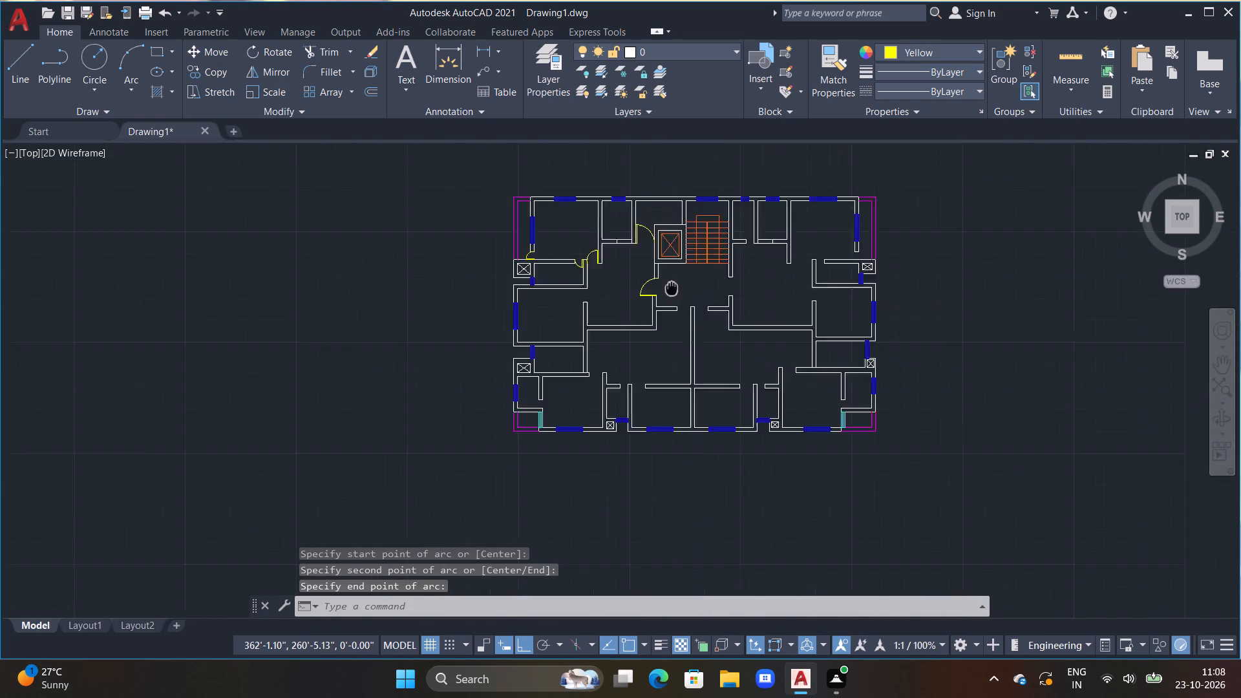
middle_drag(657, 299, 618, 326)
middle_drag(695, 283, 631, 284)
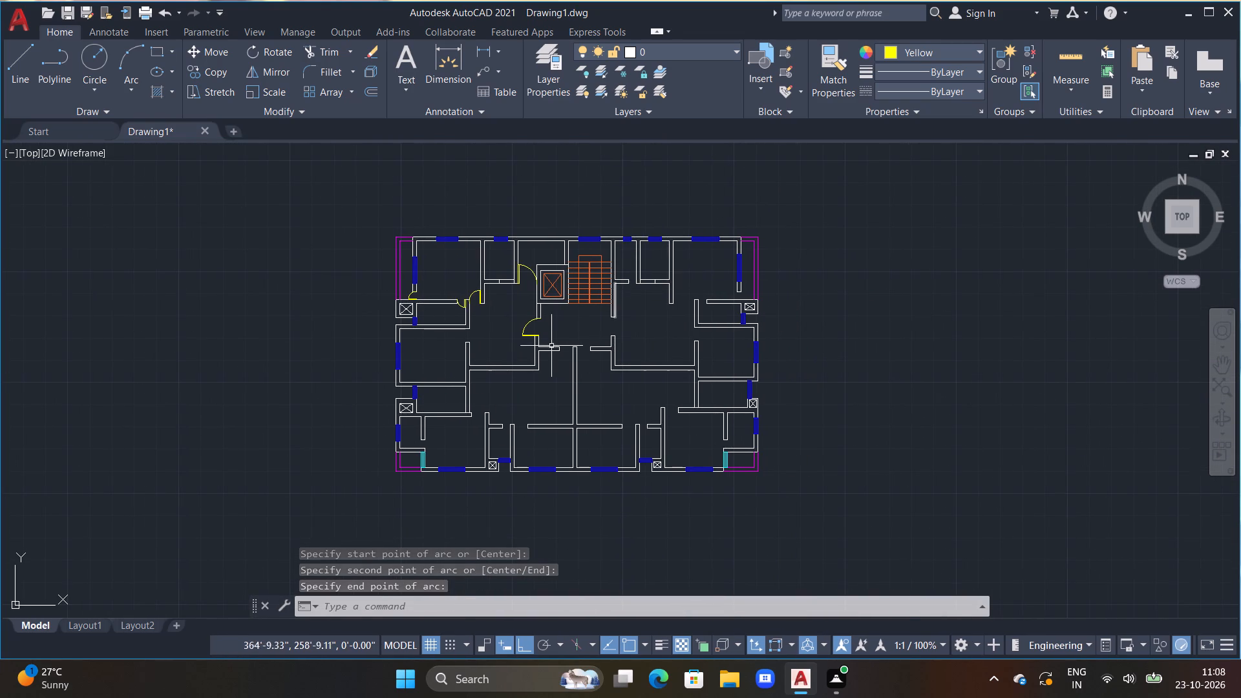
Draw a 1'6" by 2" door leaf running west from the northeast corner of the wall above the southwest cyan opening.
middle_drag(569, 355, 610, 268)
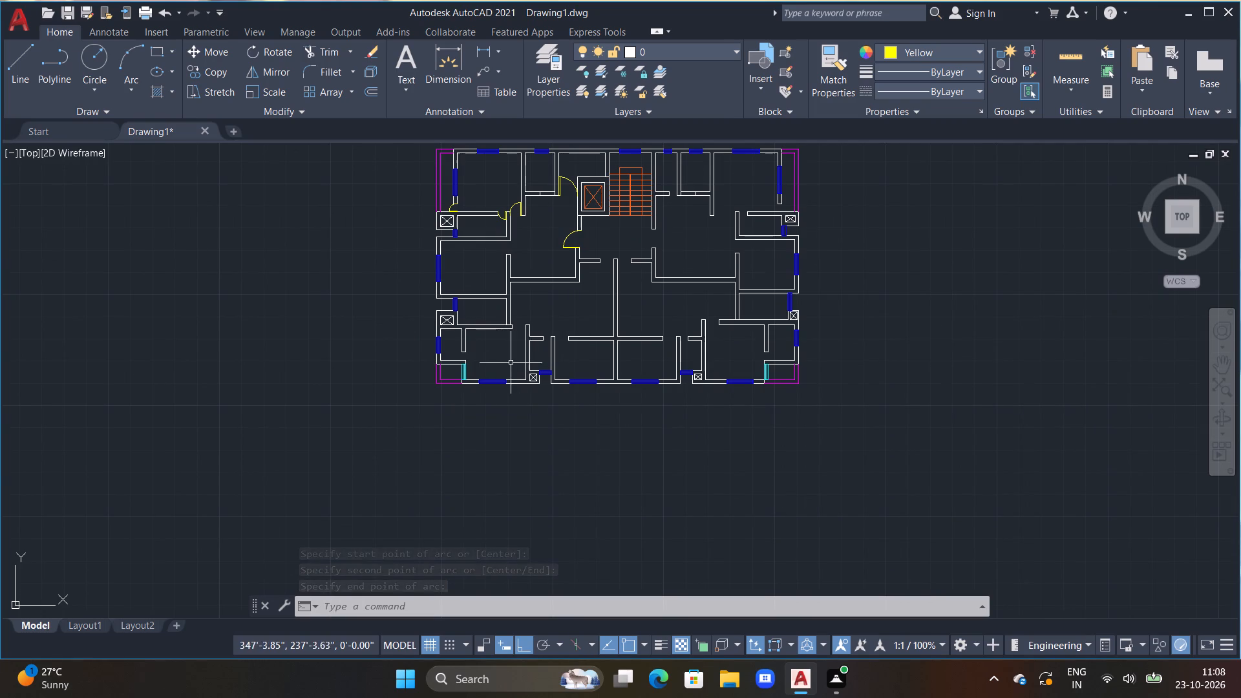
middle_drag(500, 361, 521, 354)
key(Escape)
key(Escape)
key(Escape)
key(Escape)
scroll(478, 339, up, 1)
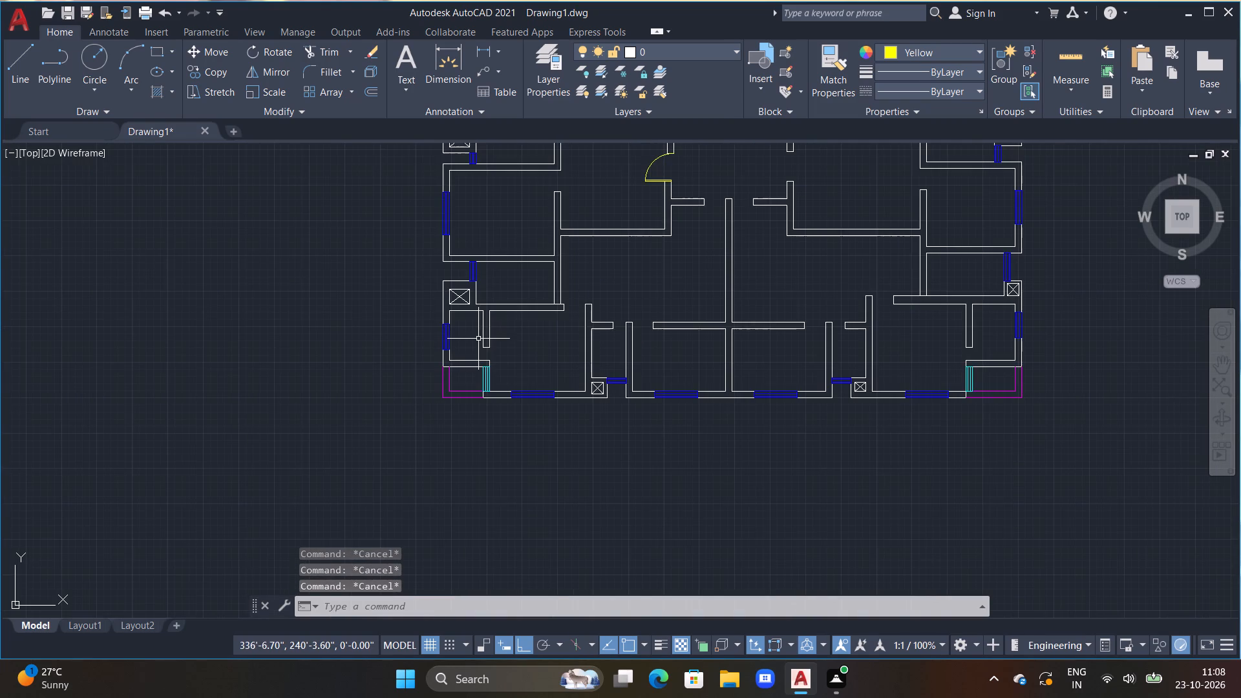
scroll(478, 339, up, 3)
middle_drag(511, 360, 588, 295)
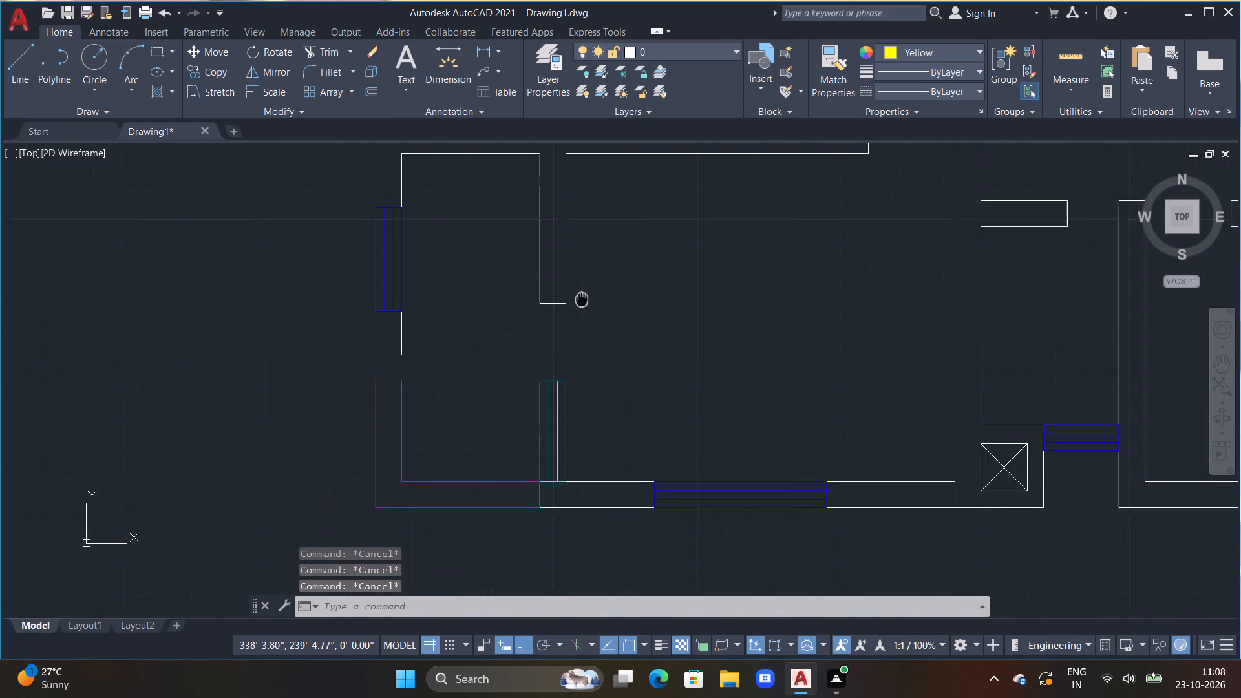
middle_drag(588, 295, 593, 291)
key(l)
key(space)
click(577, 349)
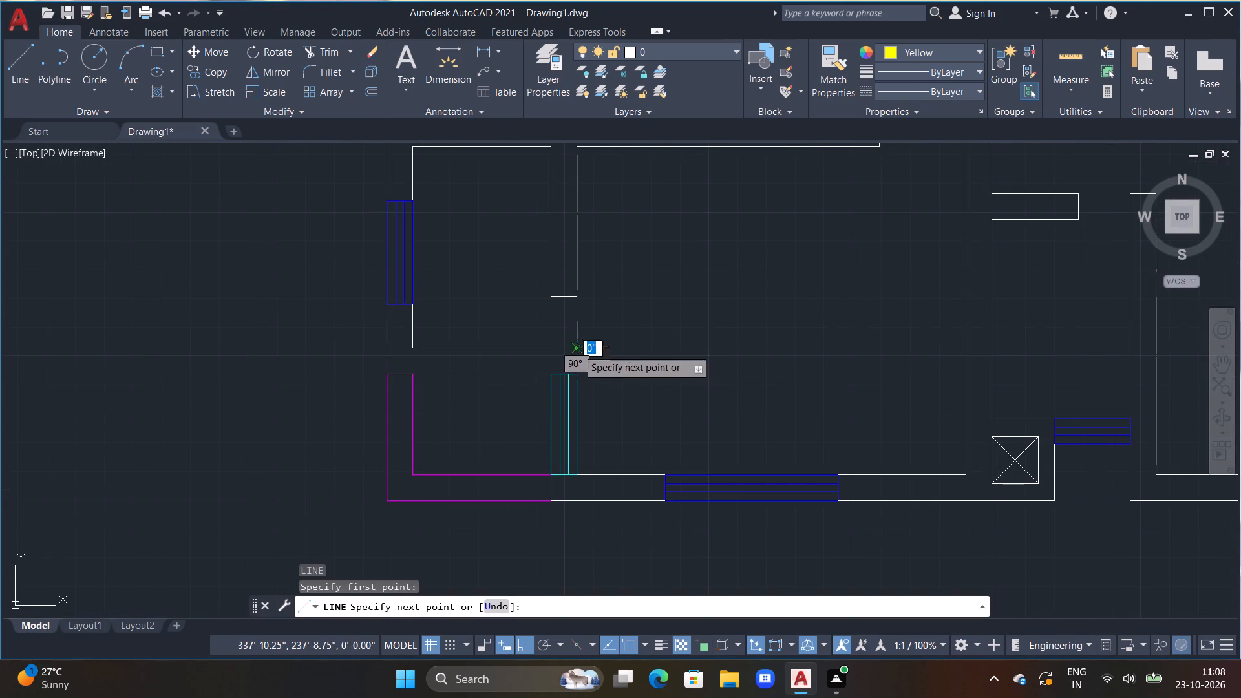
text(1'6")
key(Return)
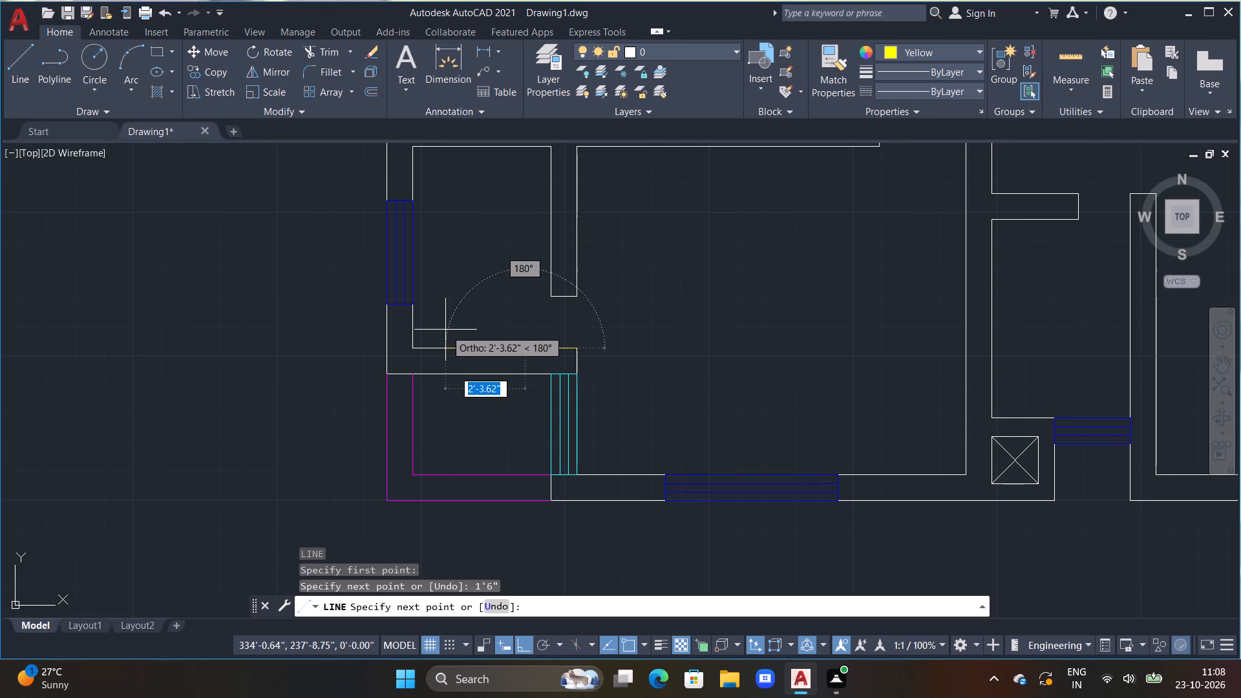
text(2")
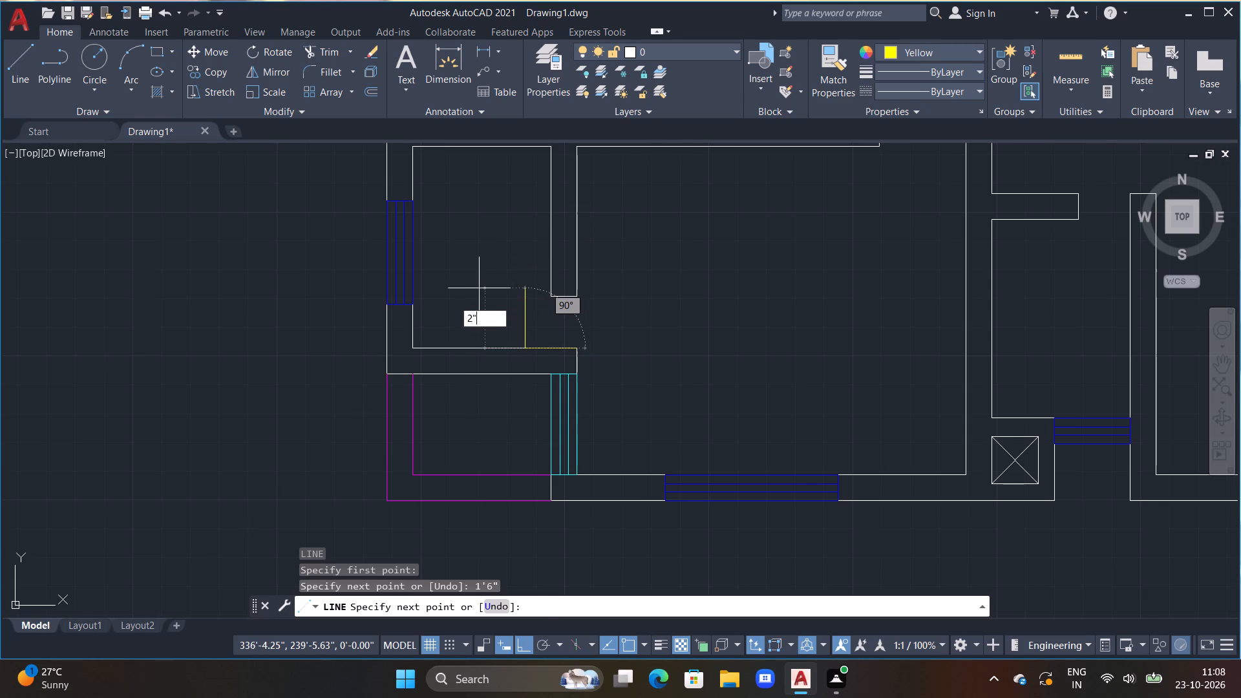
key(Return)
scroll(569, 336, up, 3)
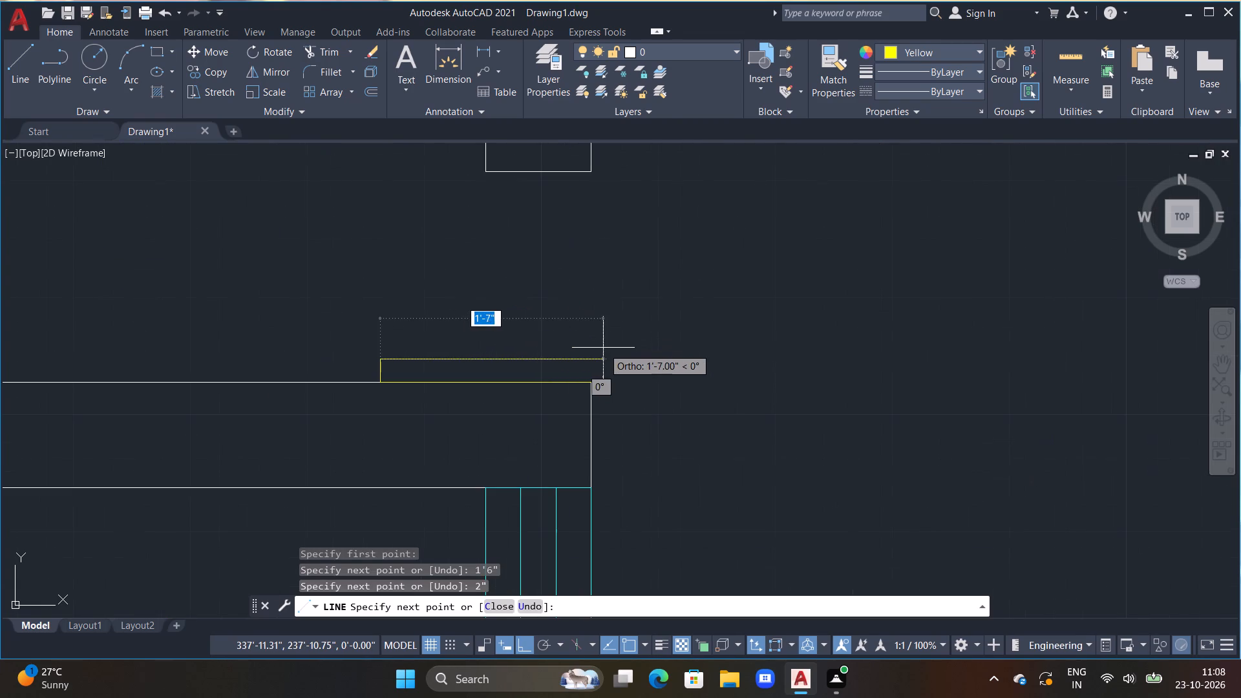
click(590, 360)
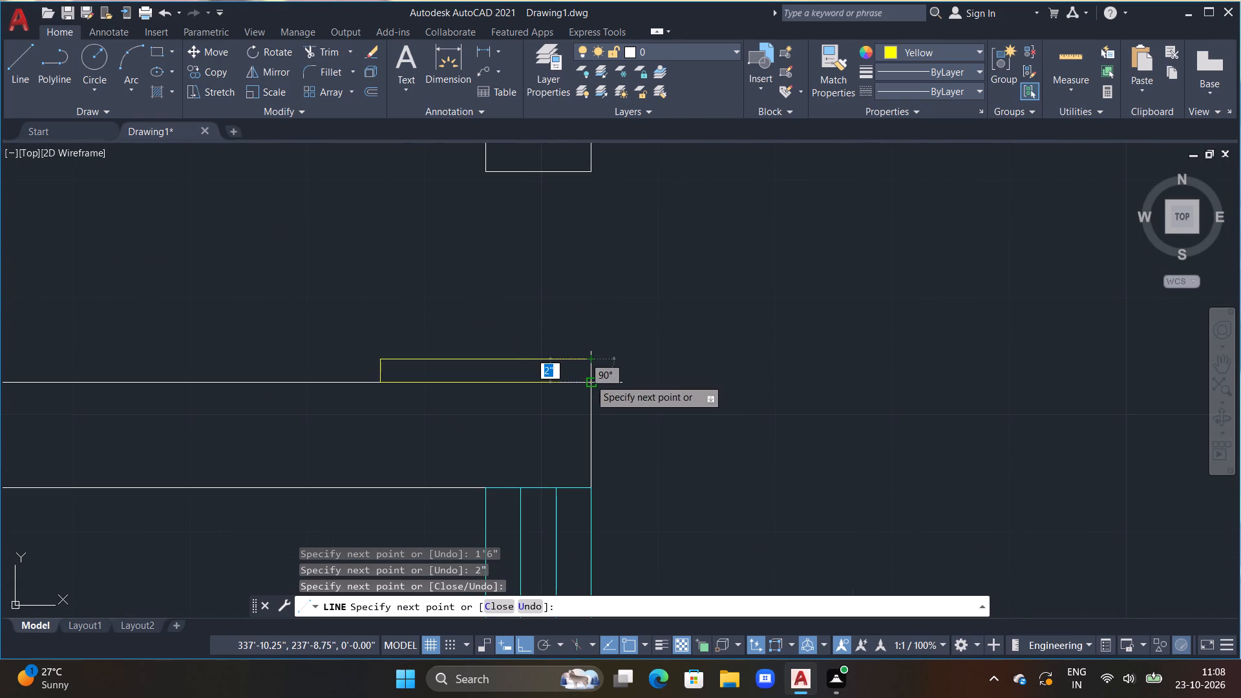
double_click(589, 383)
key(Escape)
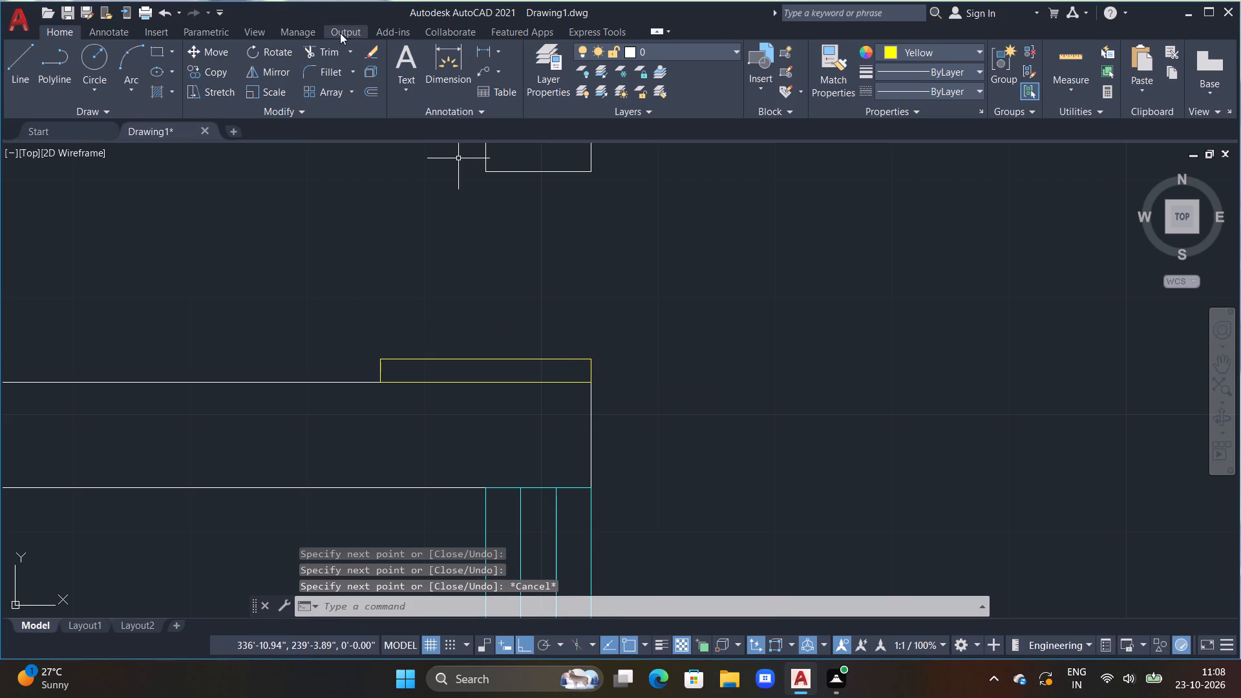
Draw the 1'6" door's swing arc from the leaf's west end to the southeast corner of the wall end to its north.
click(117, 61)
click(378, 384)
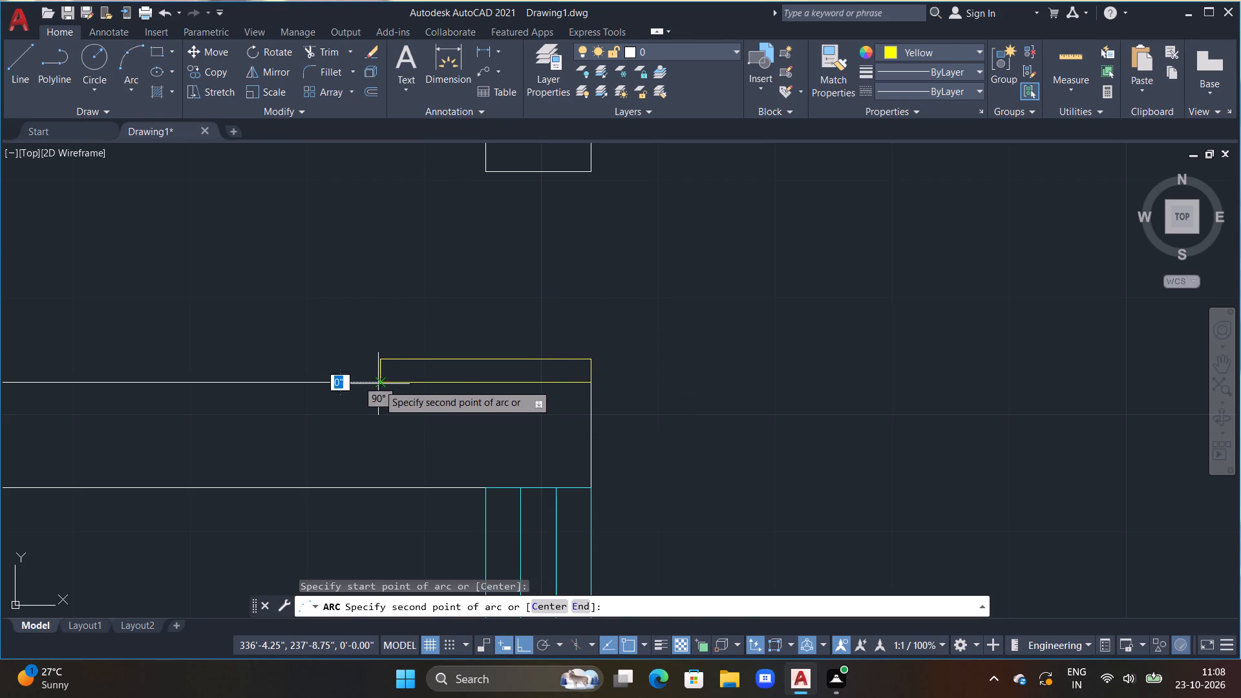
click(378, 361)
click(591, 173)
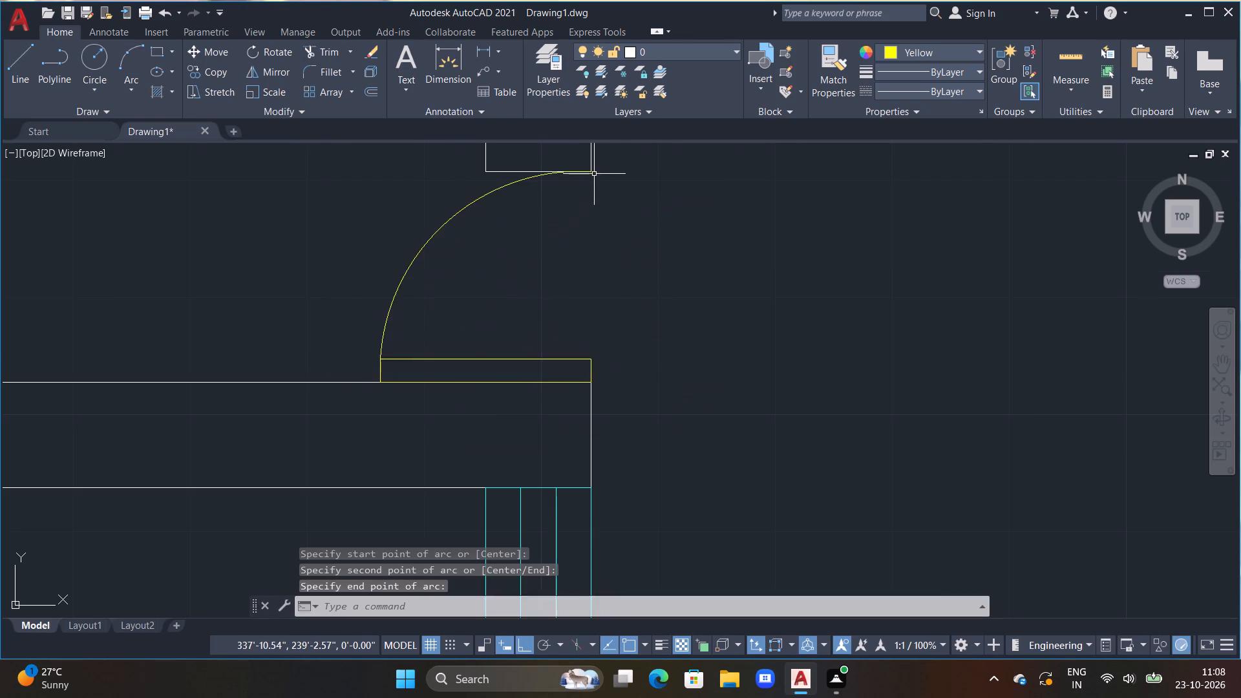
Draw a 2'6" by 2" door leaf running south from the northwest corner of the wall east of the southwest bedroom's entrance opening.
scroll(594, 176, down, 3)
scroll(697, 255, down, 1)
middle_drag(698, 255, 568, 381)
middle_drag(708, 293, 592, 362)
scroll(618, 319, up, 1)
key(Escape)
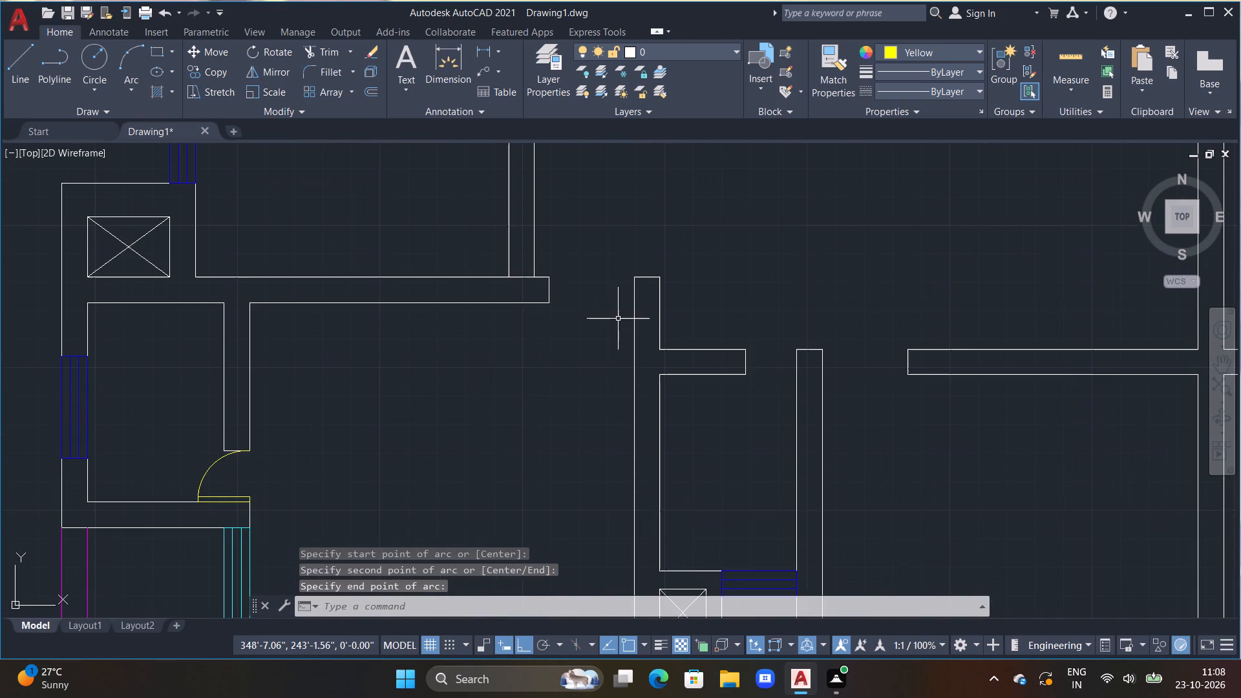
scroll(604, 303, up, 1)
middle_drag(604, 303, 709, 310)
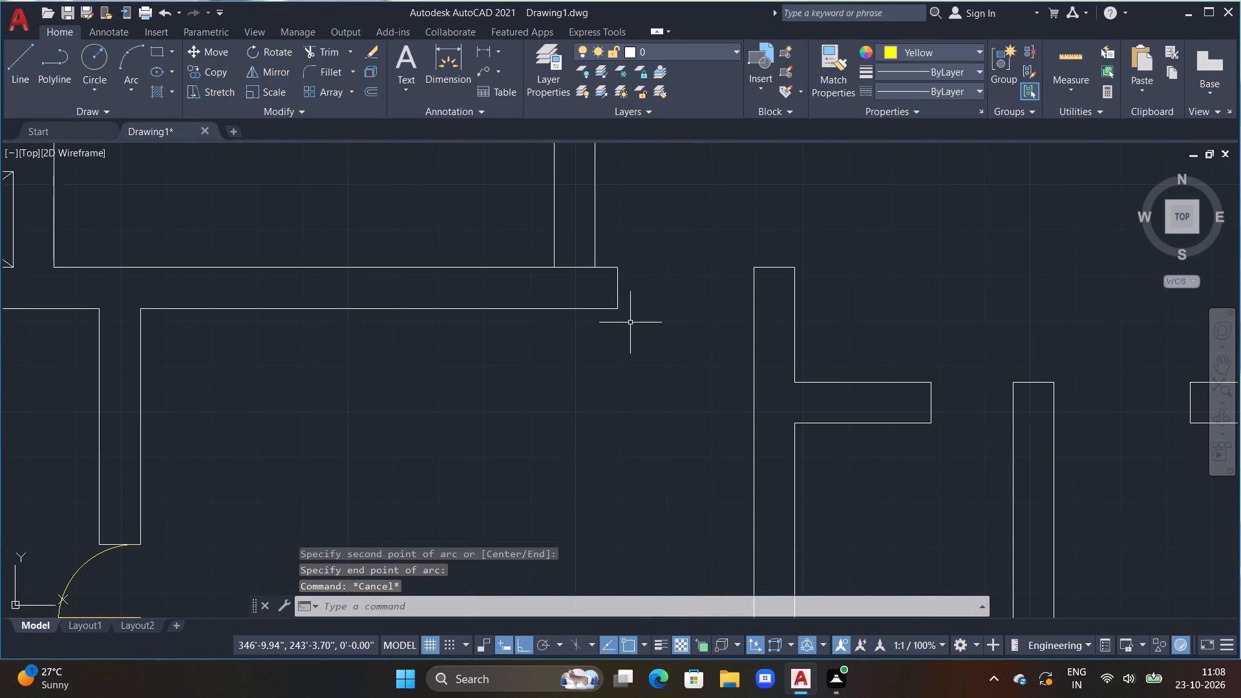
text(L)
key(space)
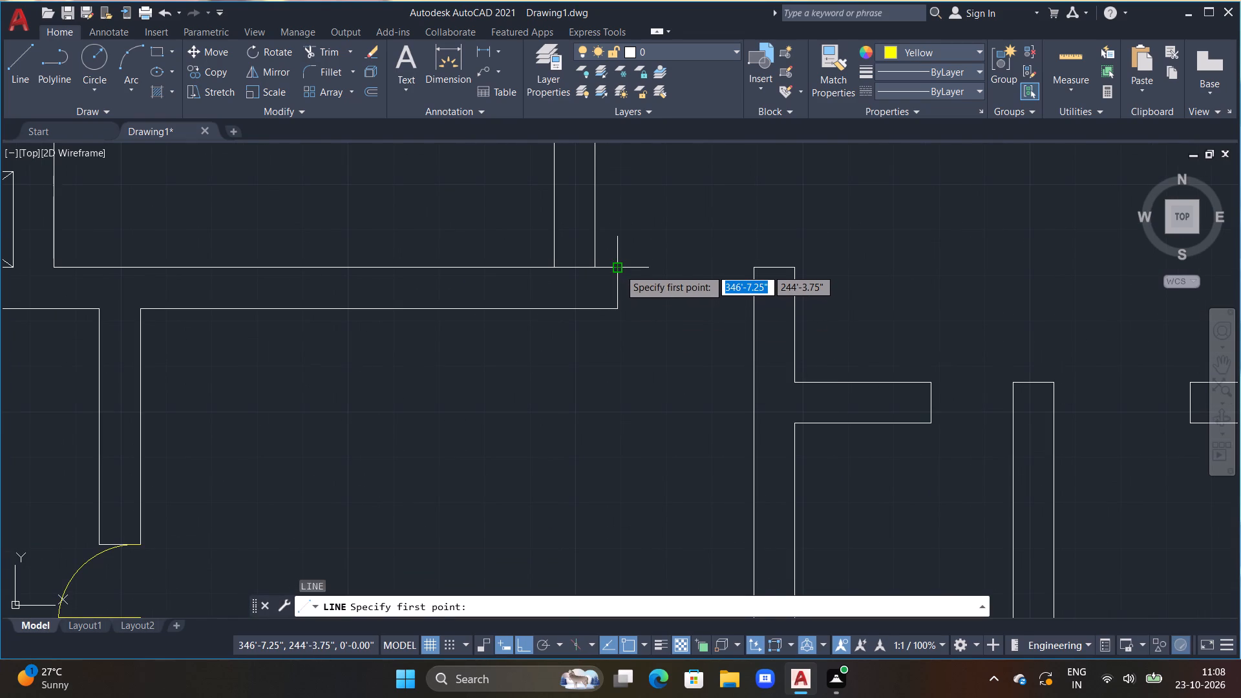
drag(751, 270, 733, 271)
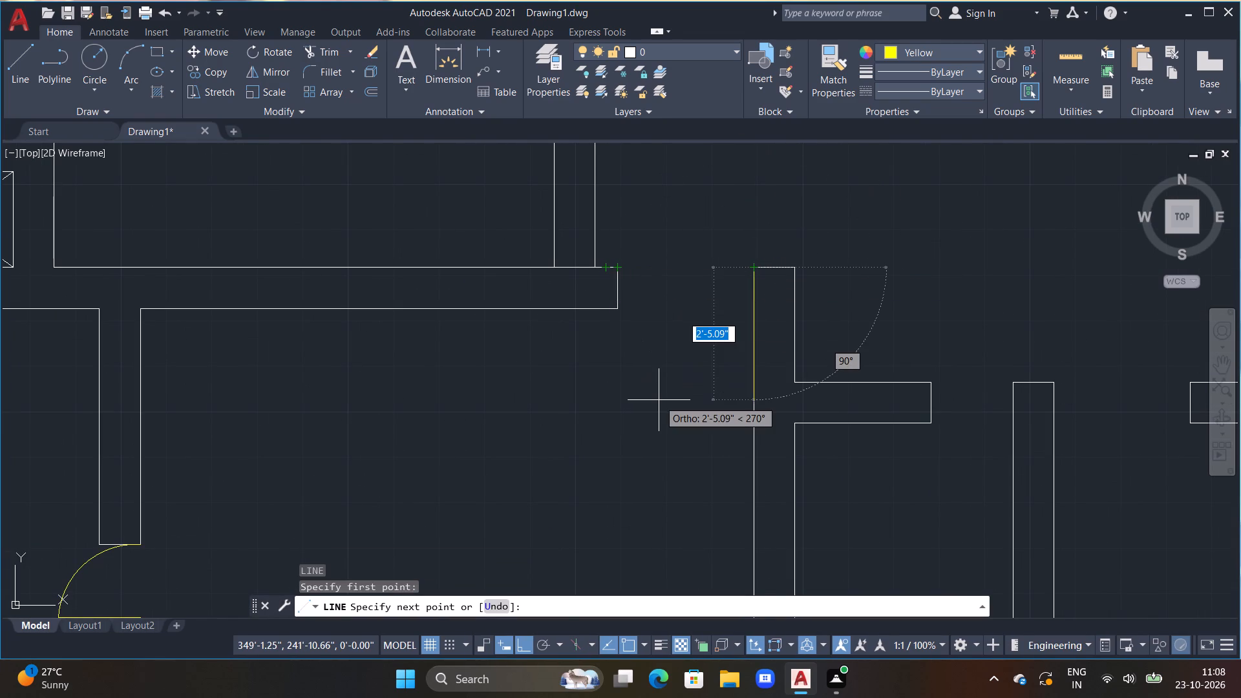
text(2'6")
key(Return)
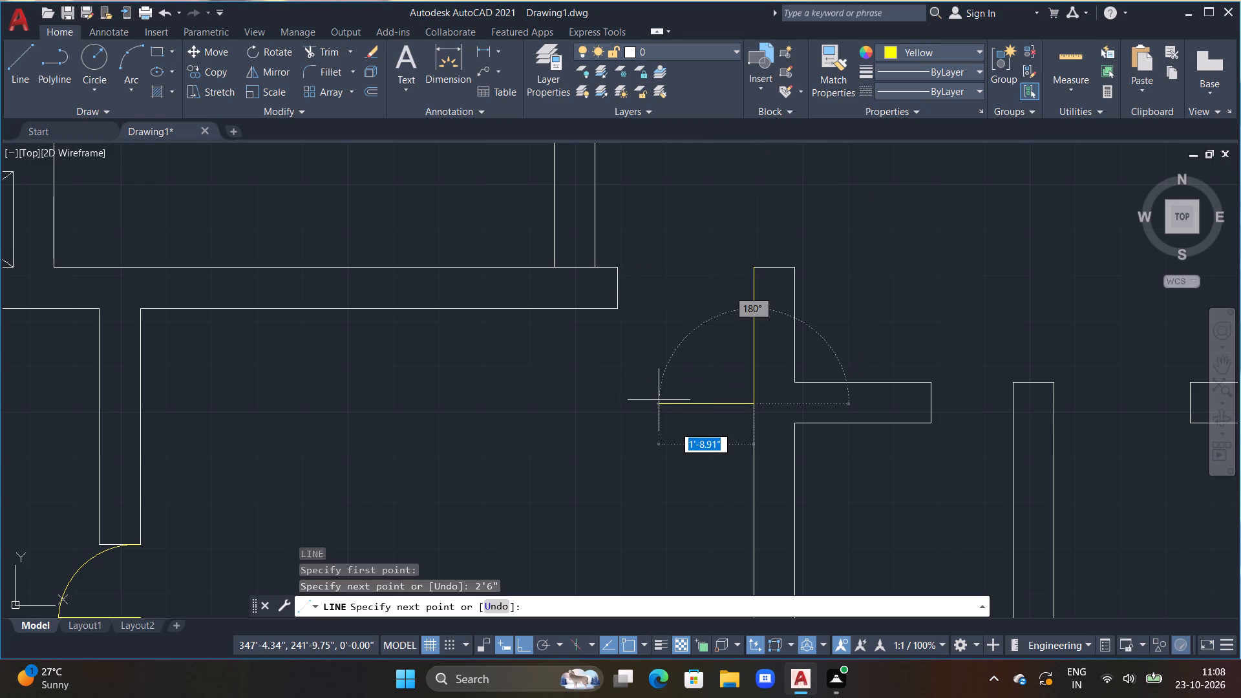
key(2)
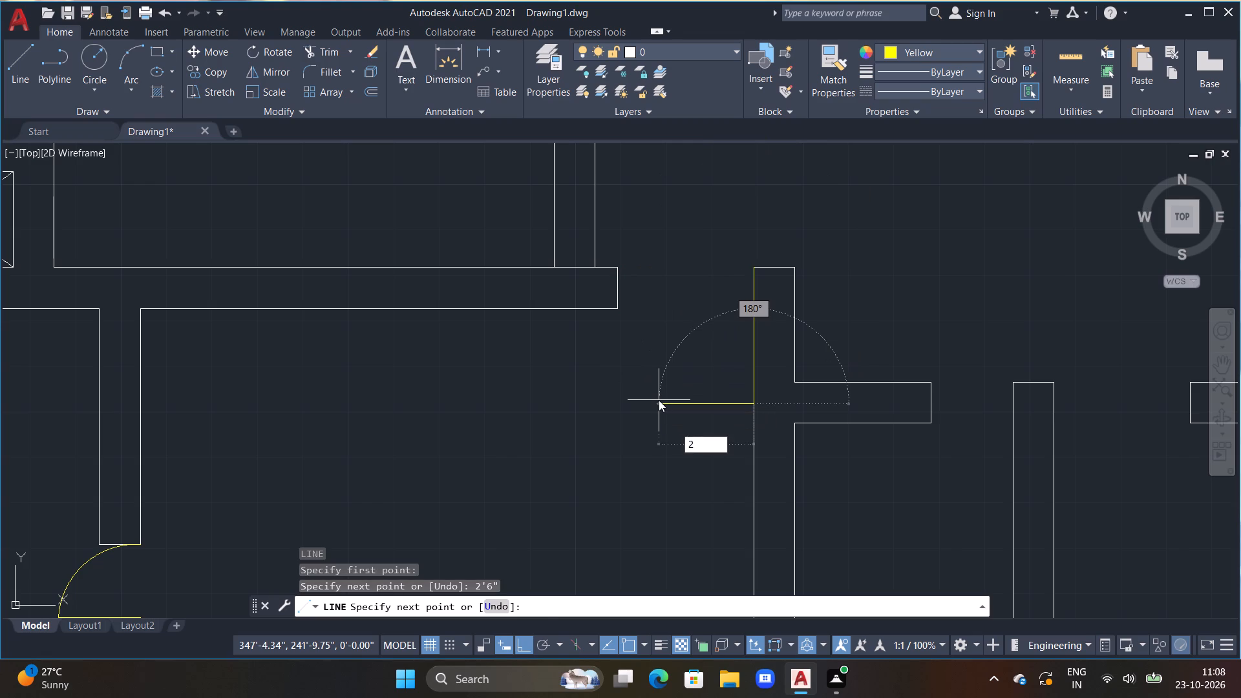
key(shift+quotedbl)
key(Return)
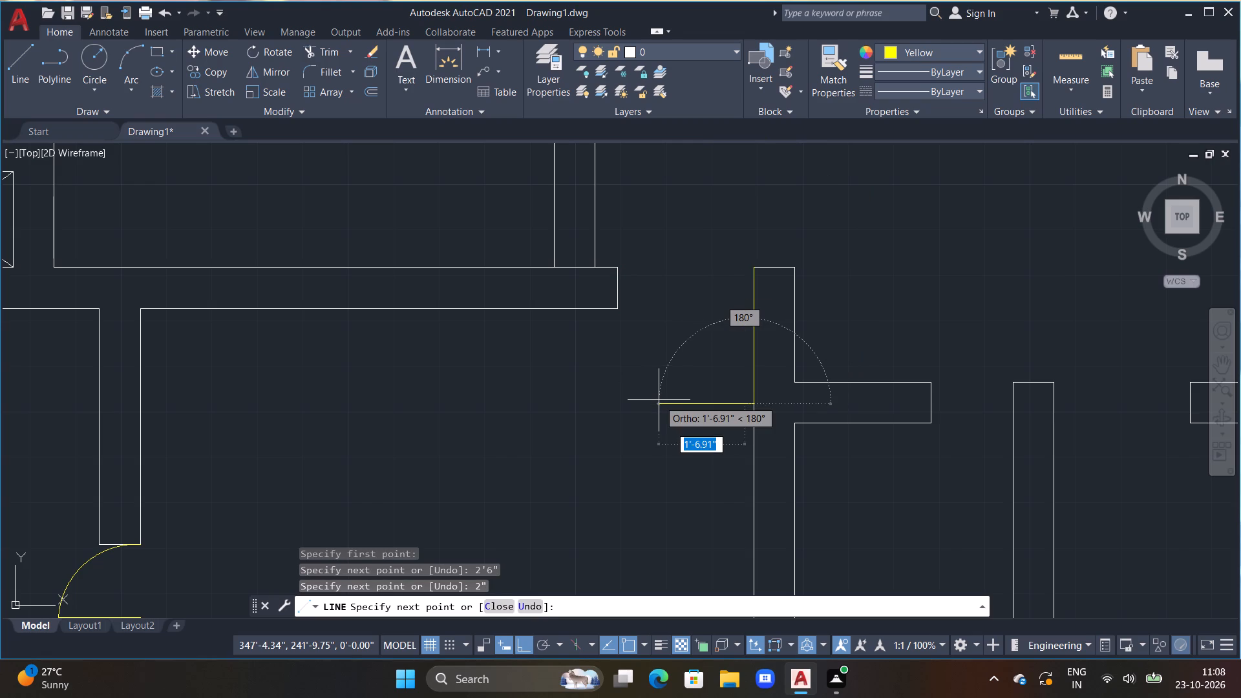
scroll(708, 268, up, 1)
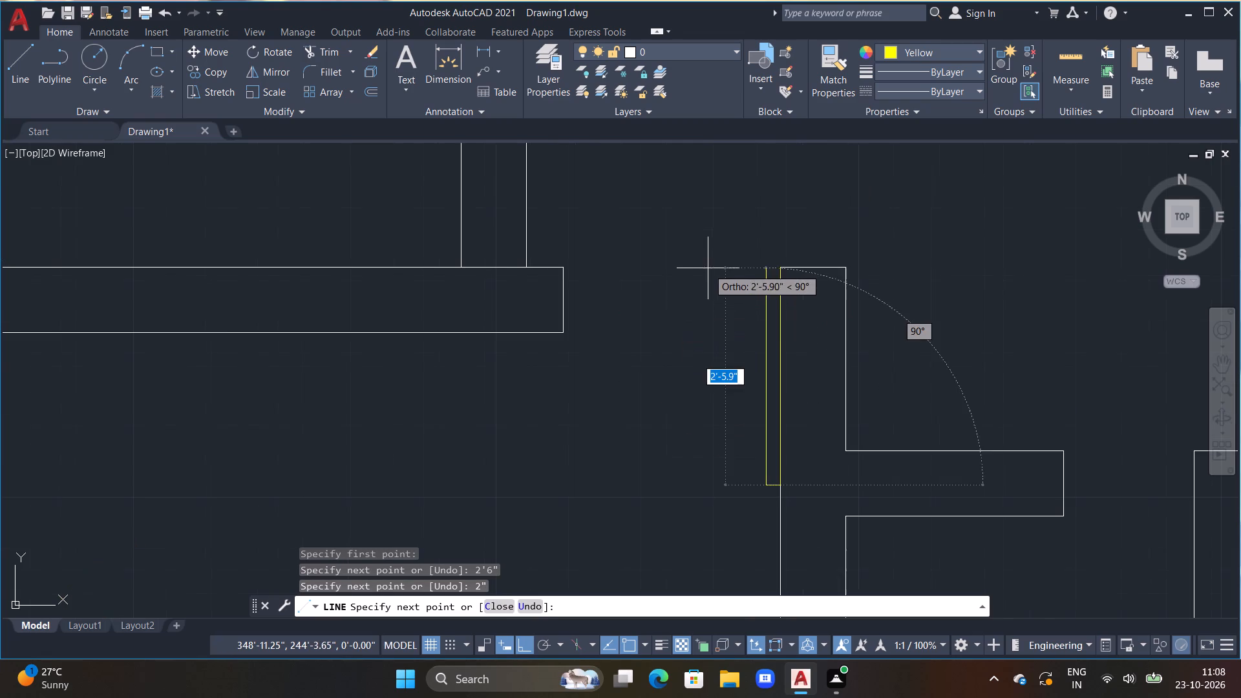
click(766, 268)
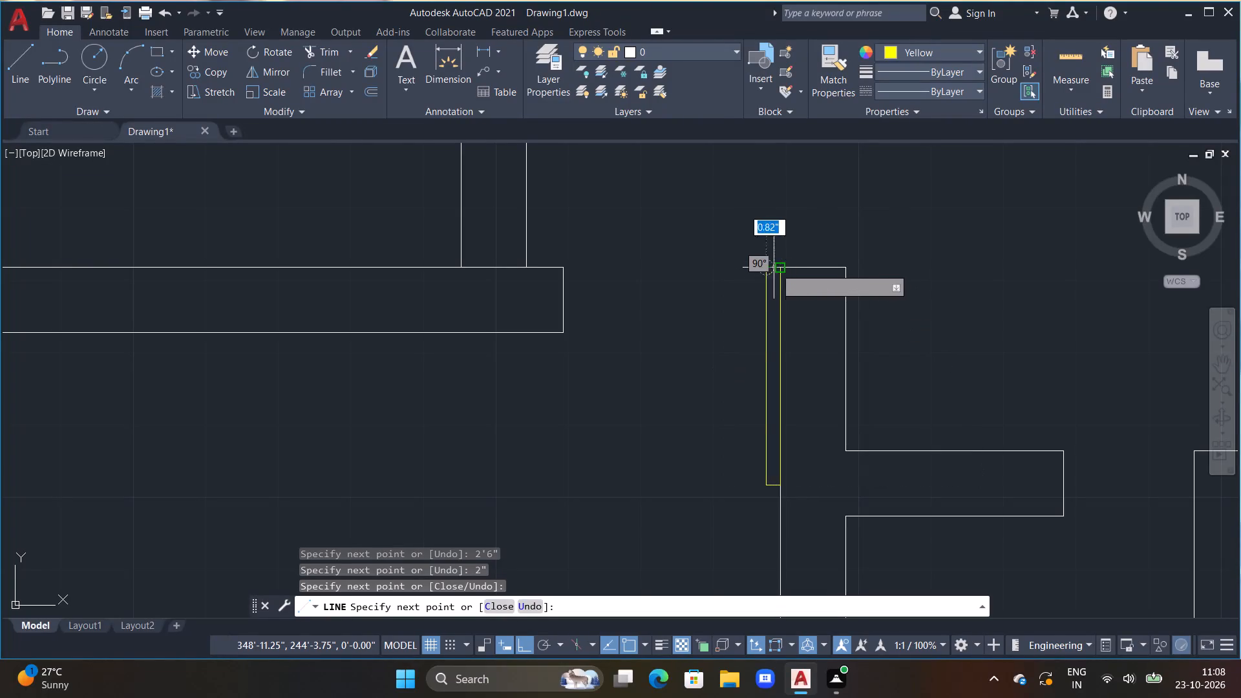
click(781, 268)
key(Escape)
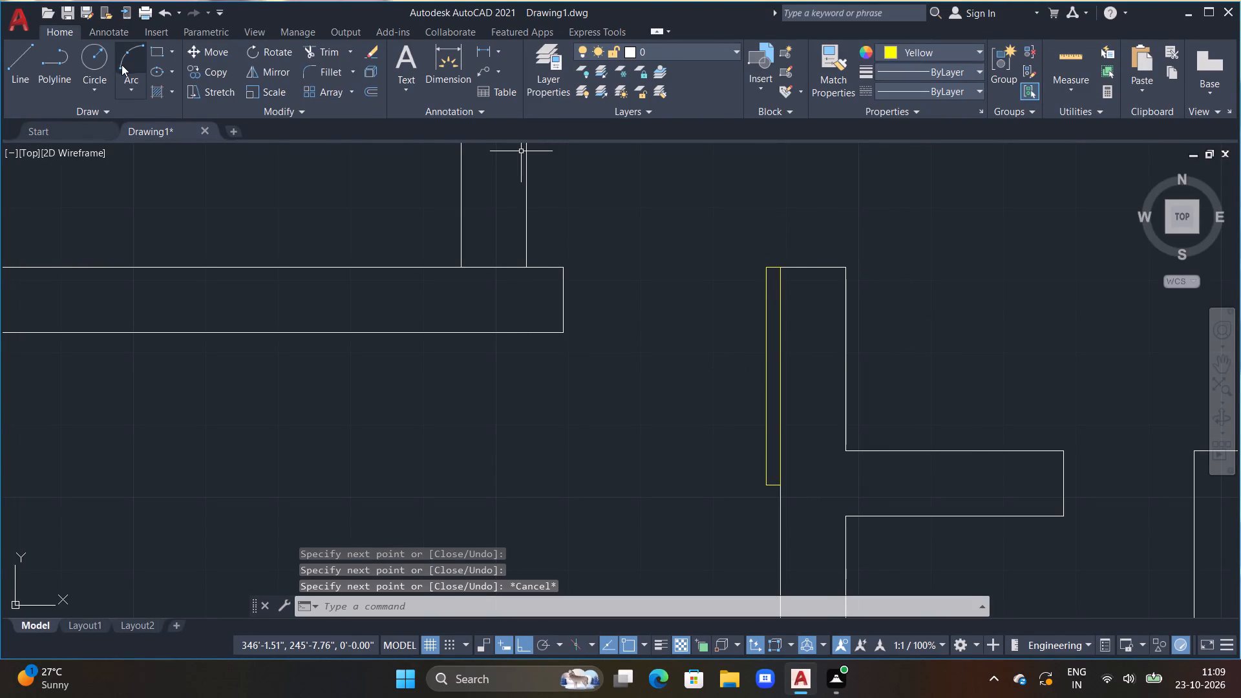
Draw the 2'6" door's swing arc from the leaf's south end to the northeast corner of the wall end across the opening.
click(122, 63)
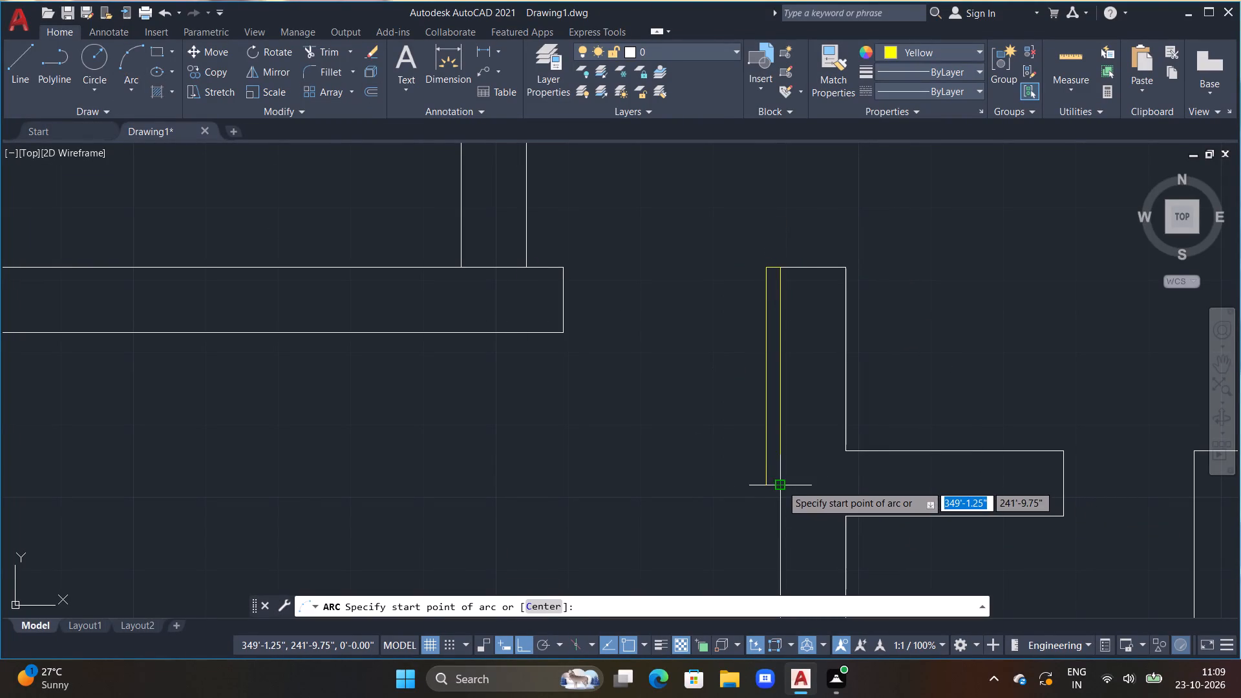
click(781, 485)
click(767, 485)
click(558, 272)
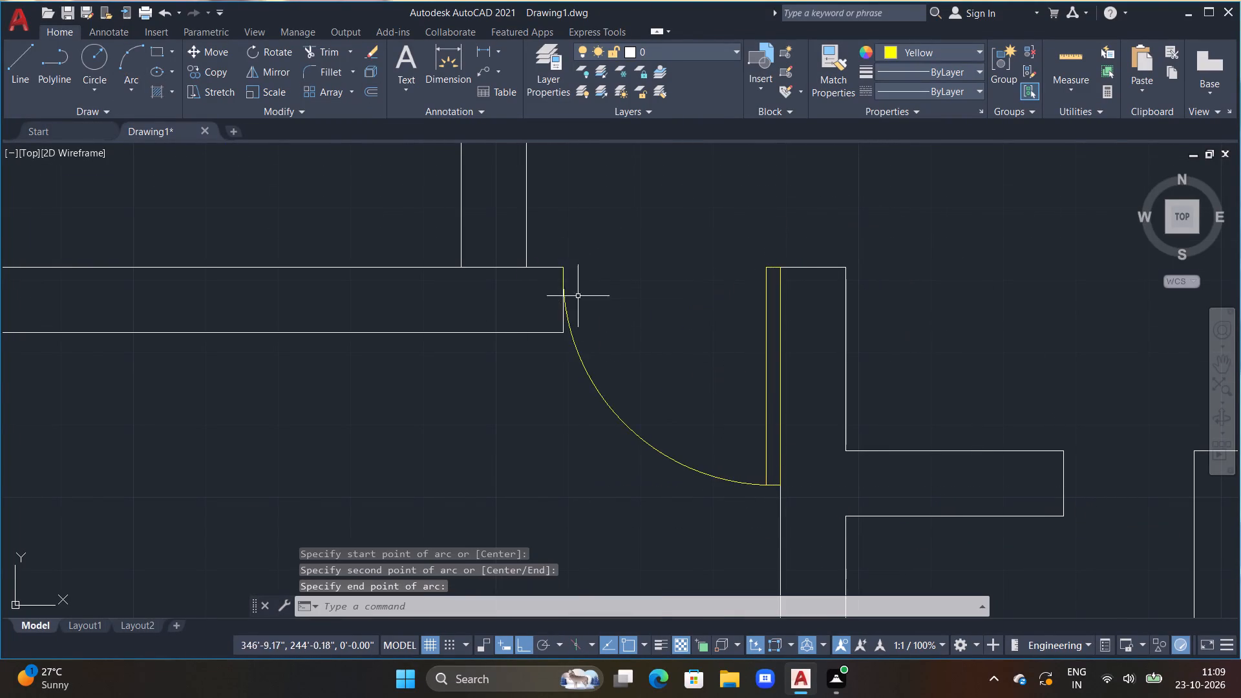
scroll(582, 307, down, 2)
key(Escape)
Draw a 1'6" by 2" door leaf running south from the northwest corner of the wall east of the neighbouring small room's opening.
scroll(670, 396, down, 3)
scroll(707, 378, up, 1)
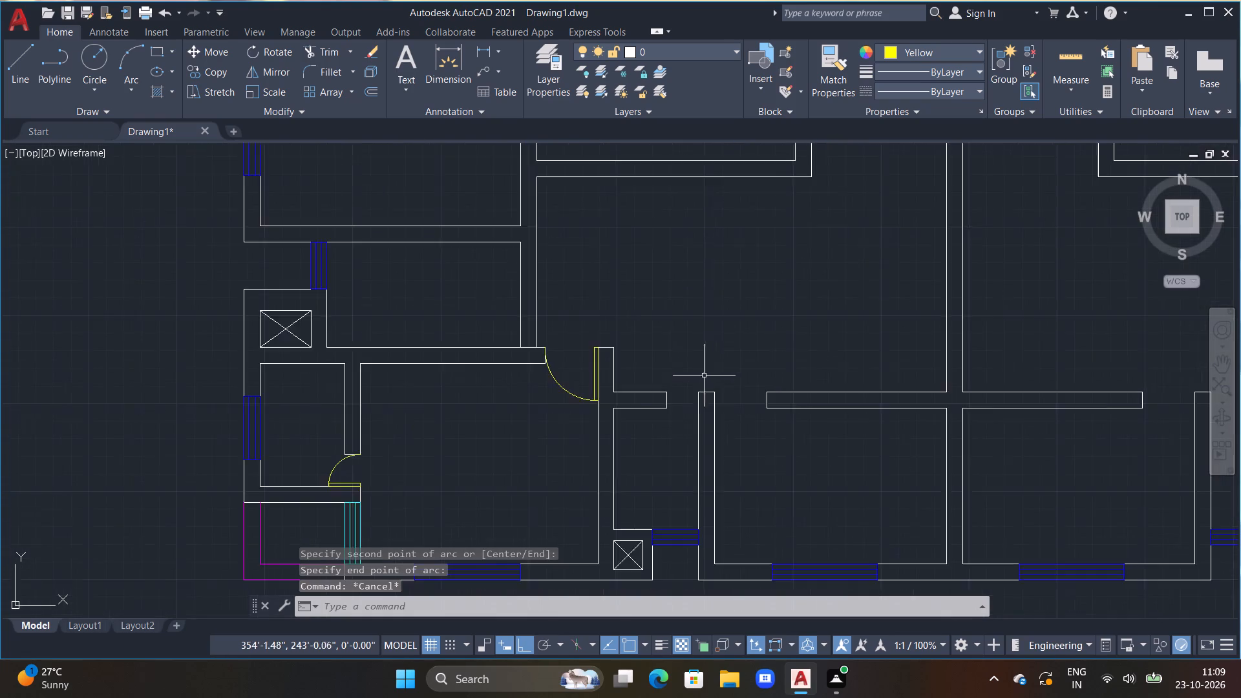
scroll(704, 375, up, 3)
middle_drag(698, 412, 690, 392)
scroll(683, 394, up, 2)
middle_drag(706, 350, 737, 300)
text(L)
key(space)
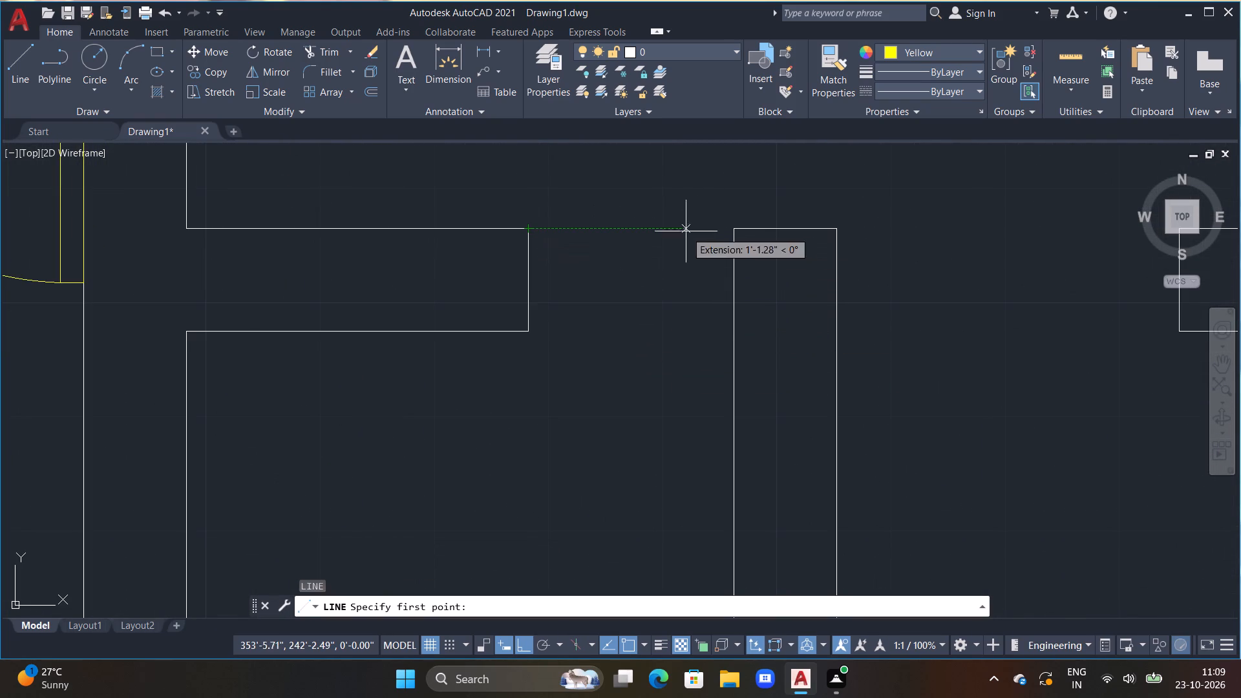
click(732, 231)
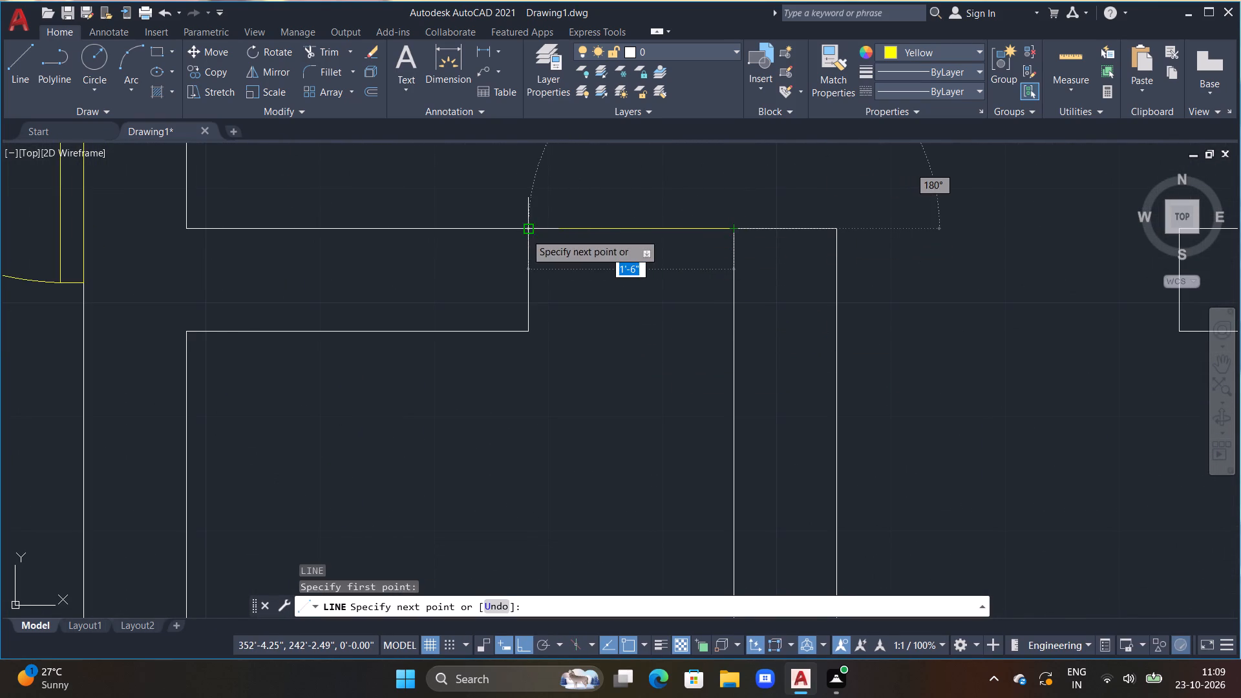
text(1')
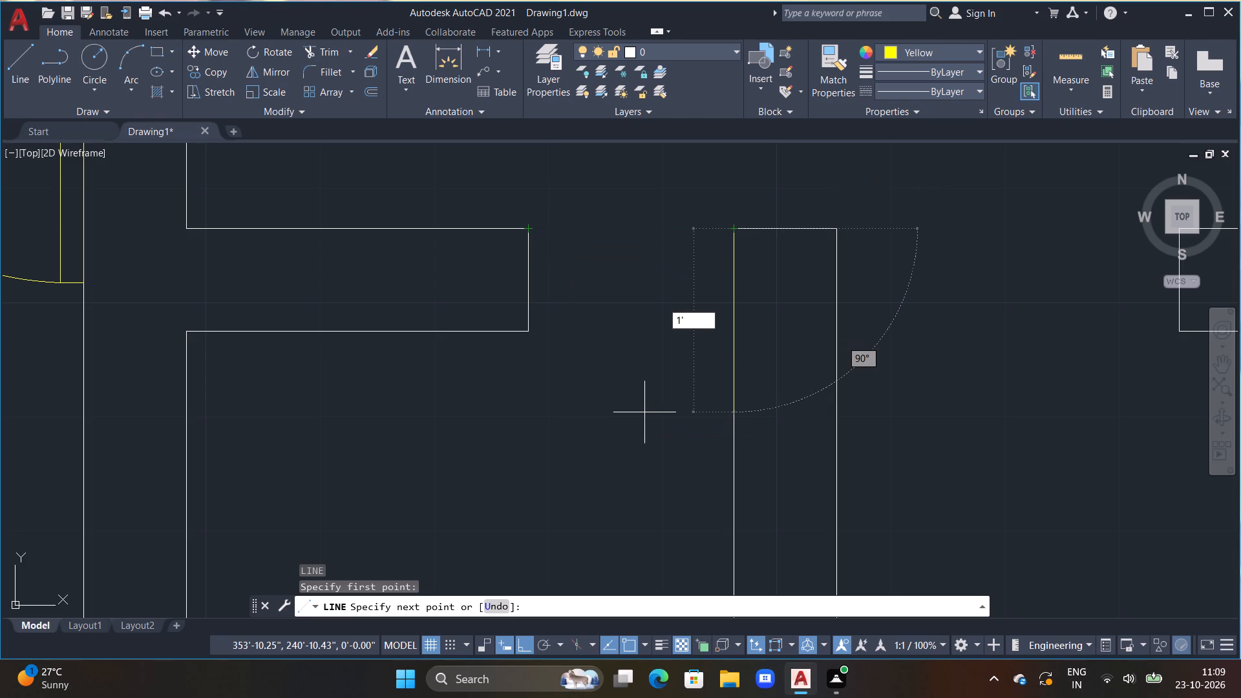
text(6")
key(Return)
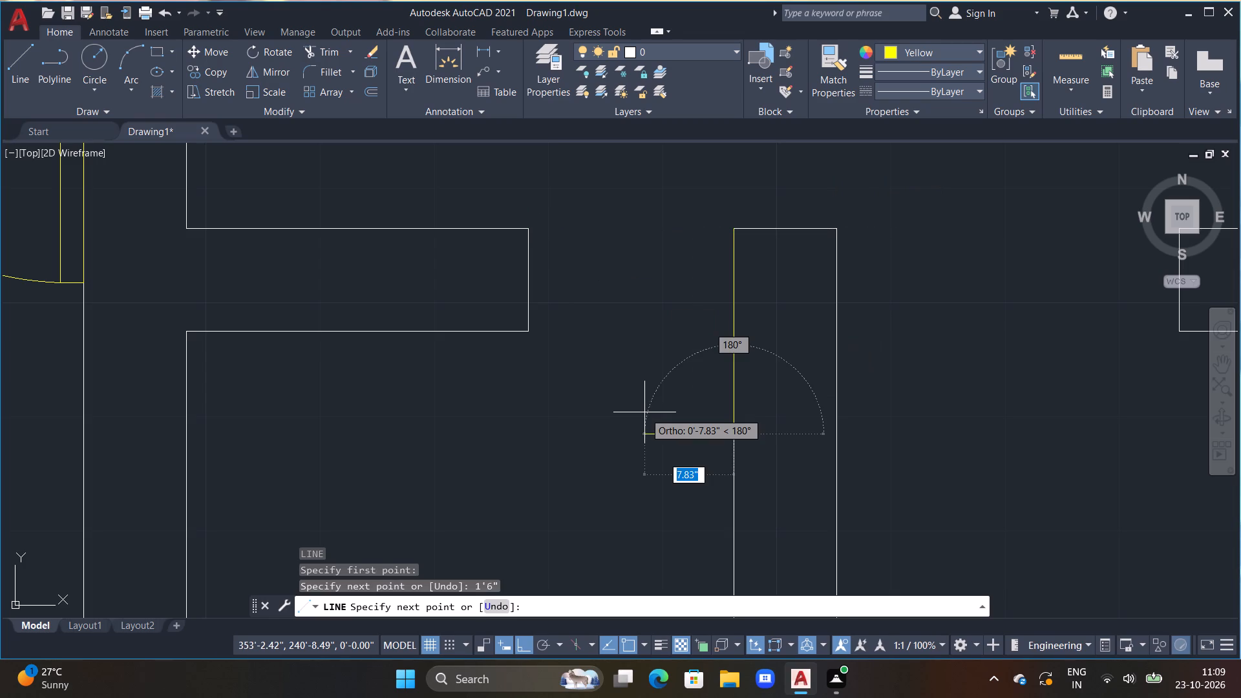
text(2")
key(Return)
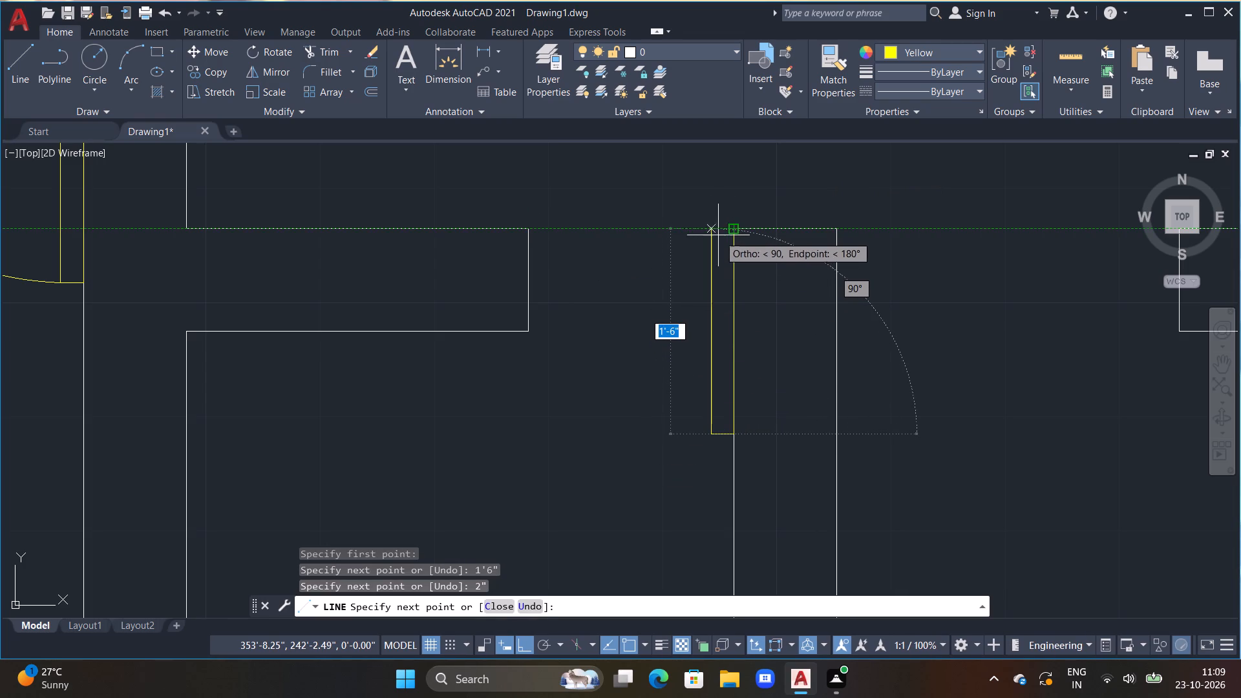
click(710, 227)
click(730, 229)
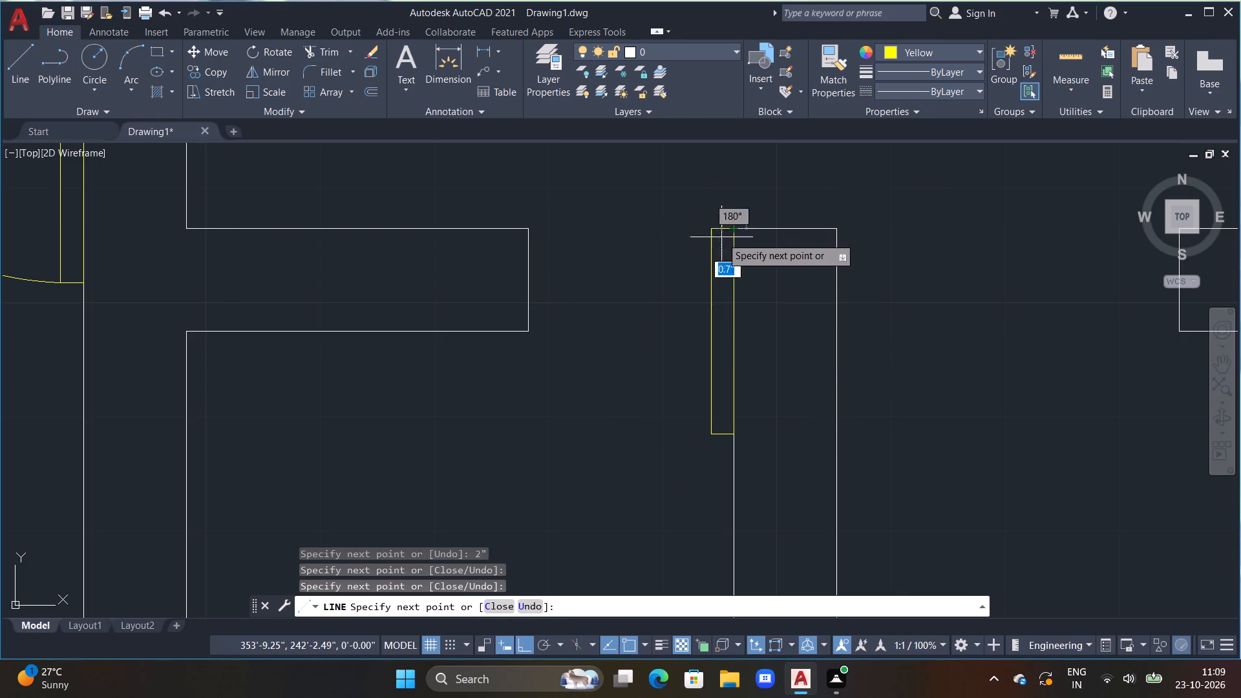
key(Escape)
Draw this 1'6" door's swing arc from the leaf's south end to the northeast corner of the stub wall to its west.
click(131, 59)
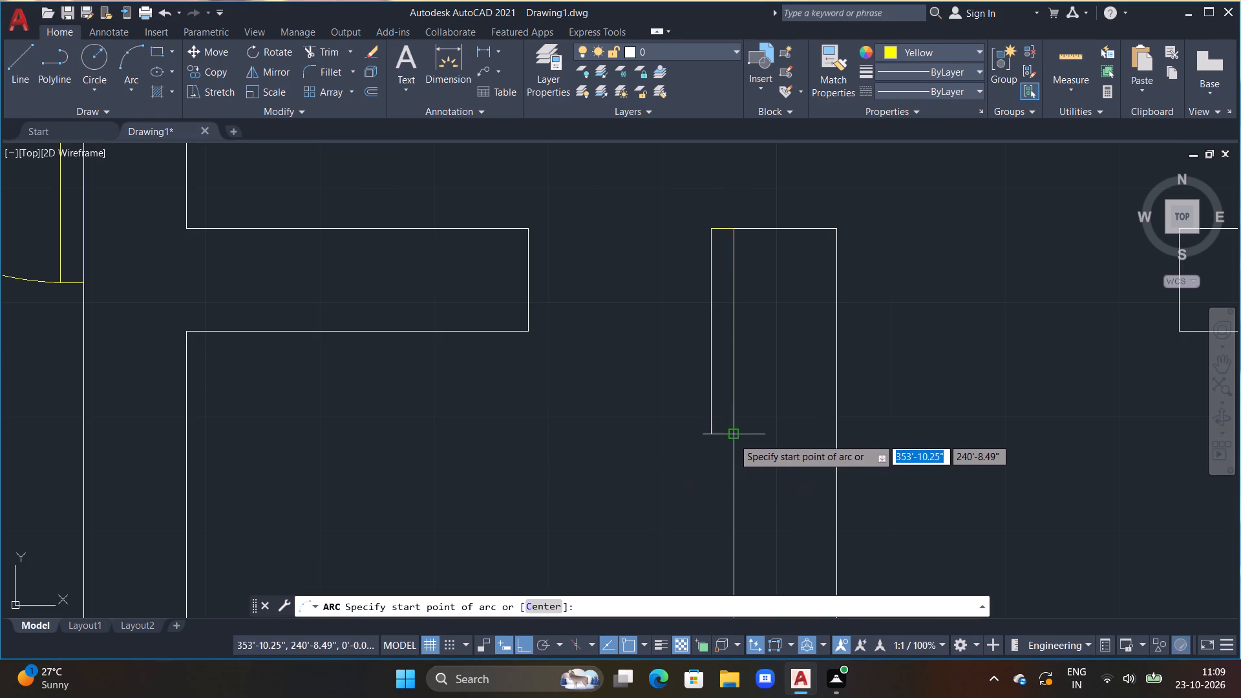
click(732, 437)
click(710, 438)
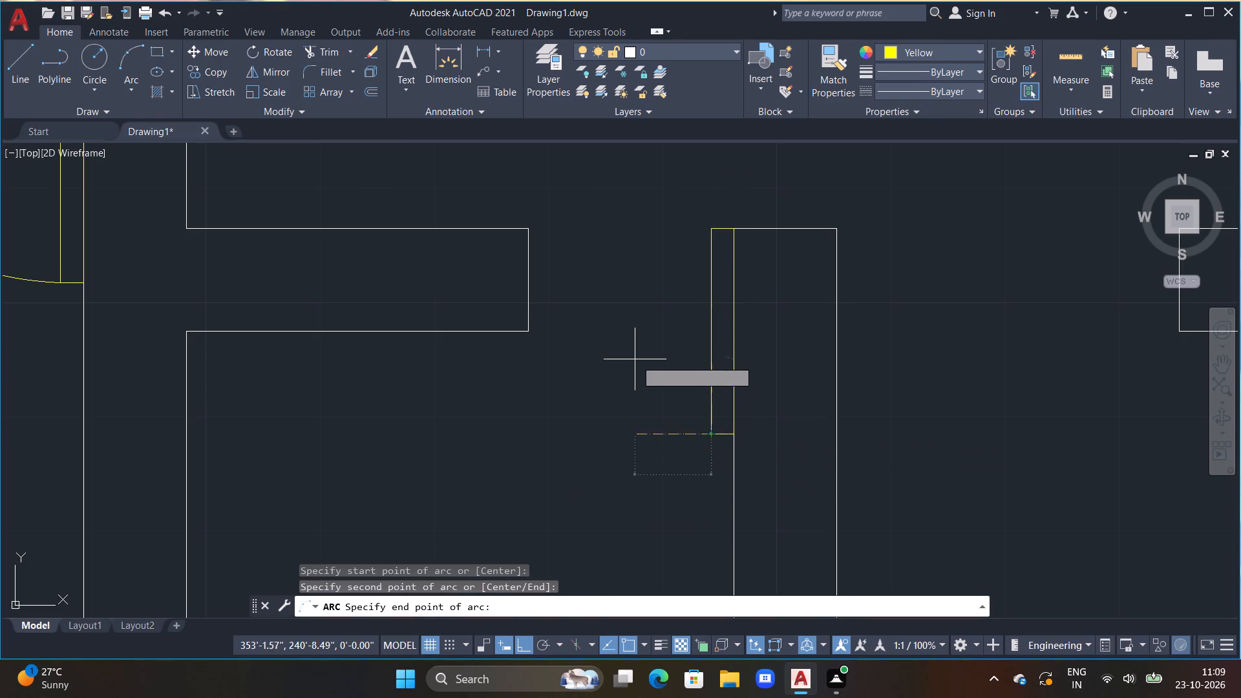
click(524, 237)
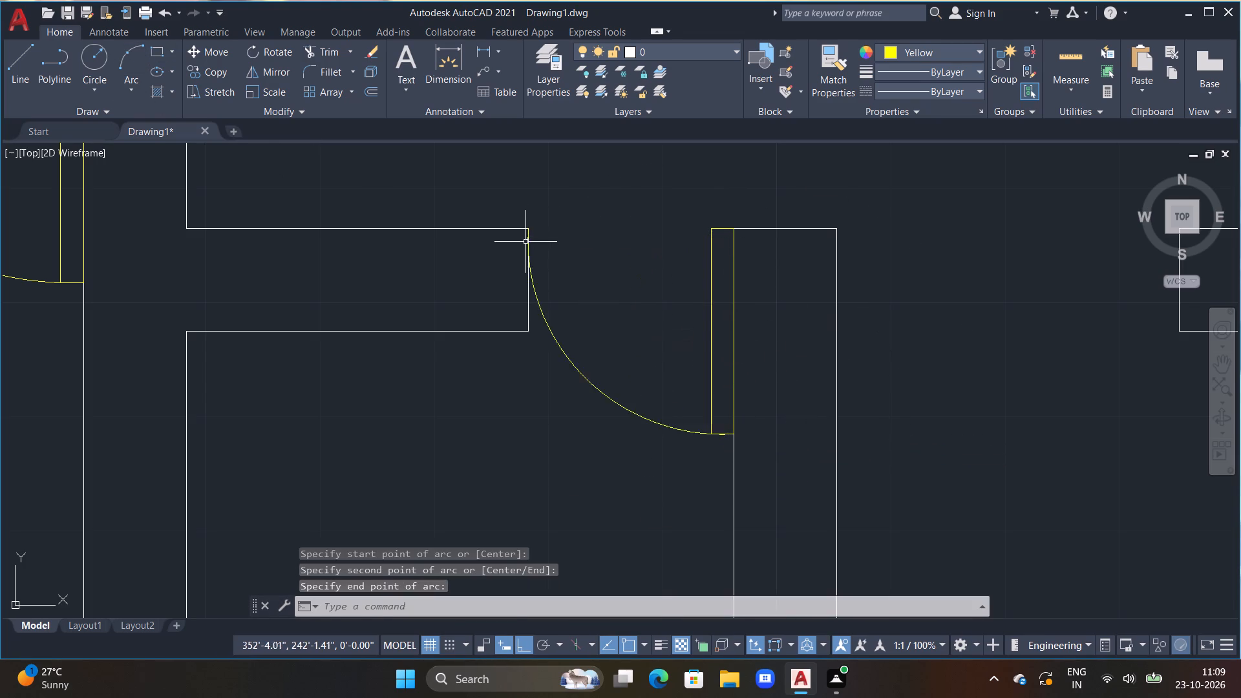
Draw a 2'6" by 2" door leaf running south from the northeast corner of the wall between the small room and the room to its east.
scroll(569, 281, down, 2)
scroll(712, 390, down, 3)
middle_drag(727, 386, 611, 342)
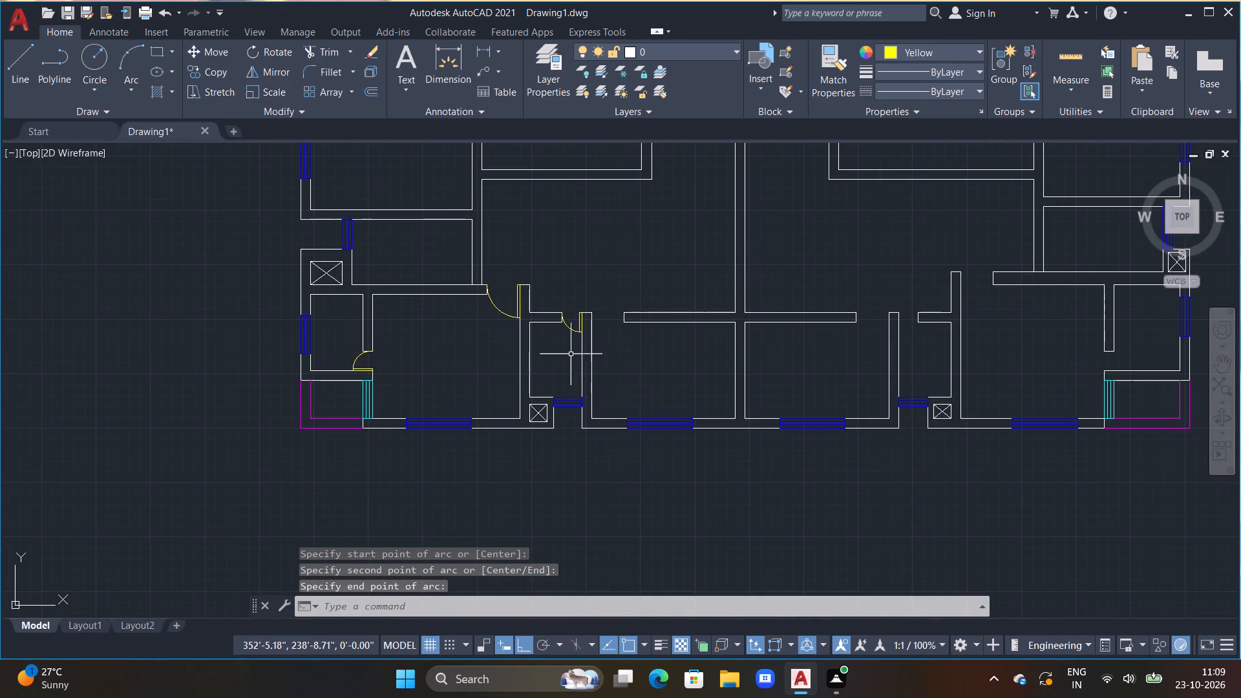
scroll(626, 336, up, 1)
middle_drag(610, 343, 776, 338)
scroll(753, 317, up, 2)
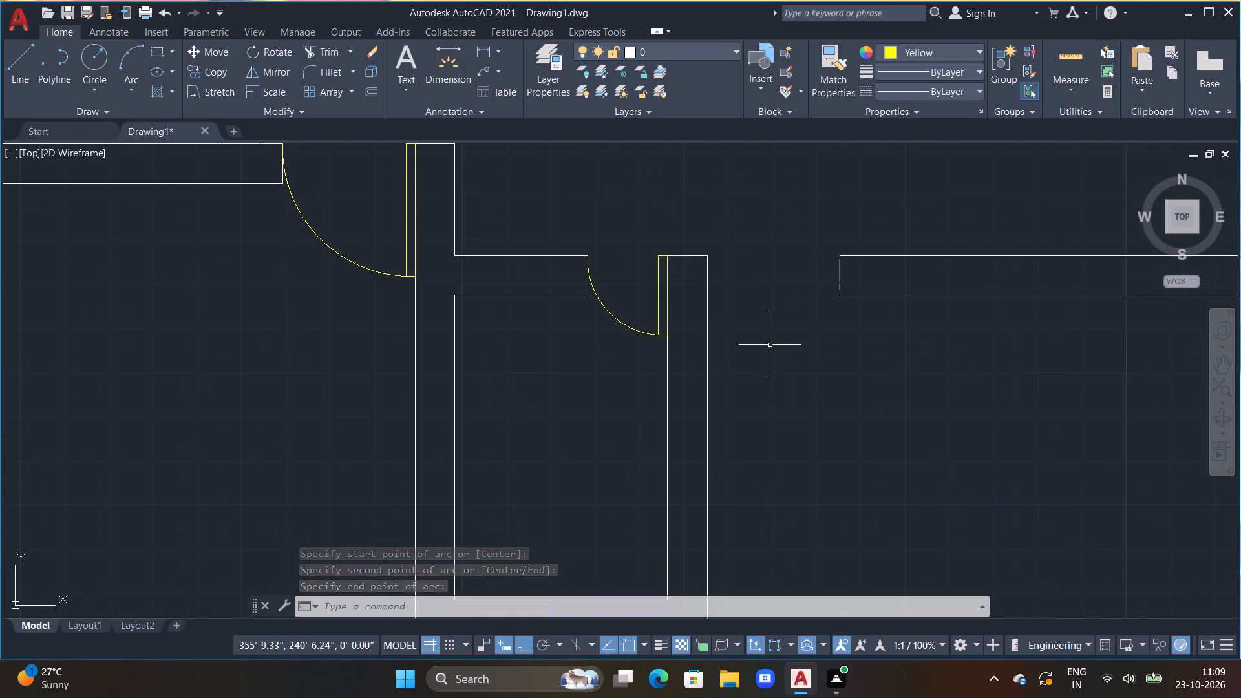
text(L)
key(space)
drag(705, 258, 720, 266)
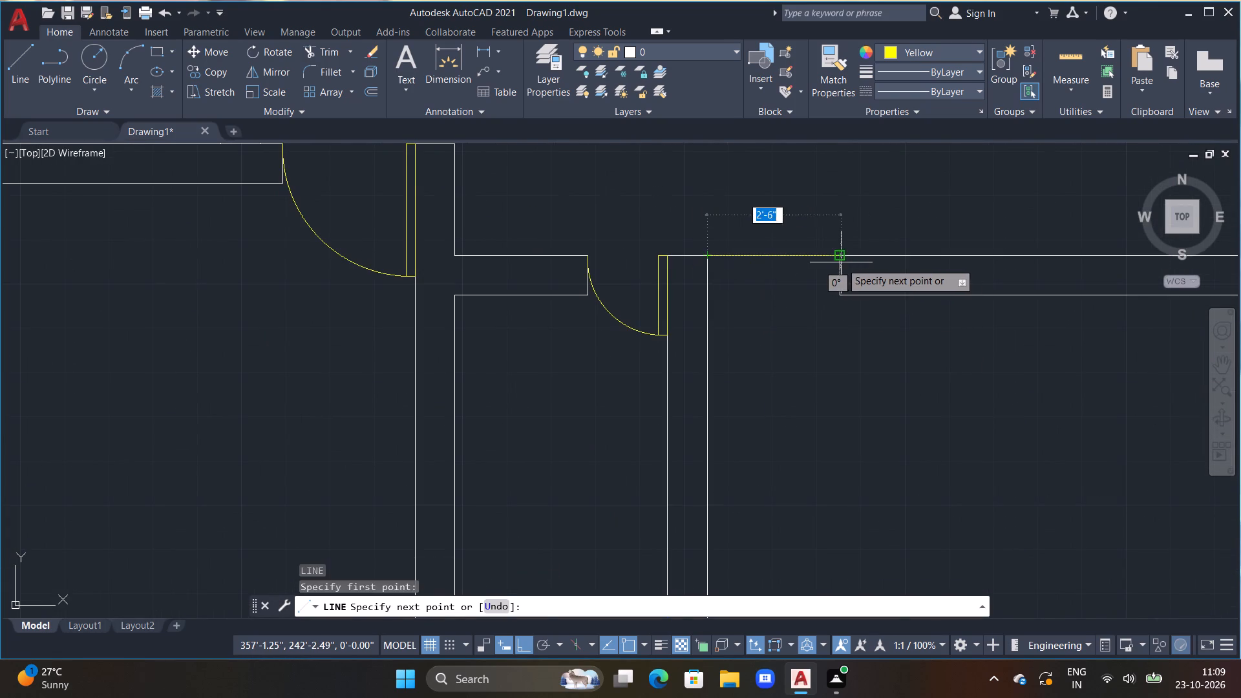
text(2'6")
key(Return)
text(2")
key(Return)
scroll(716, 249, up, 2)
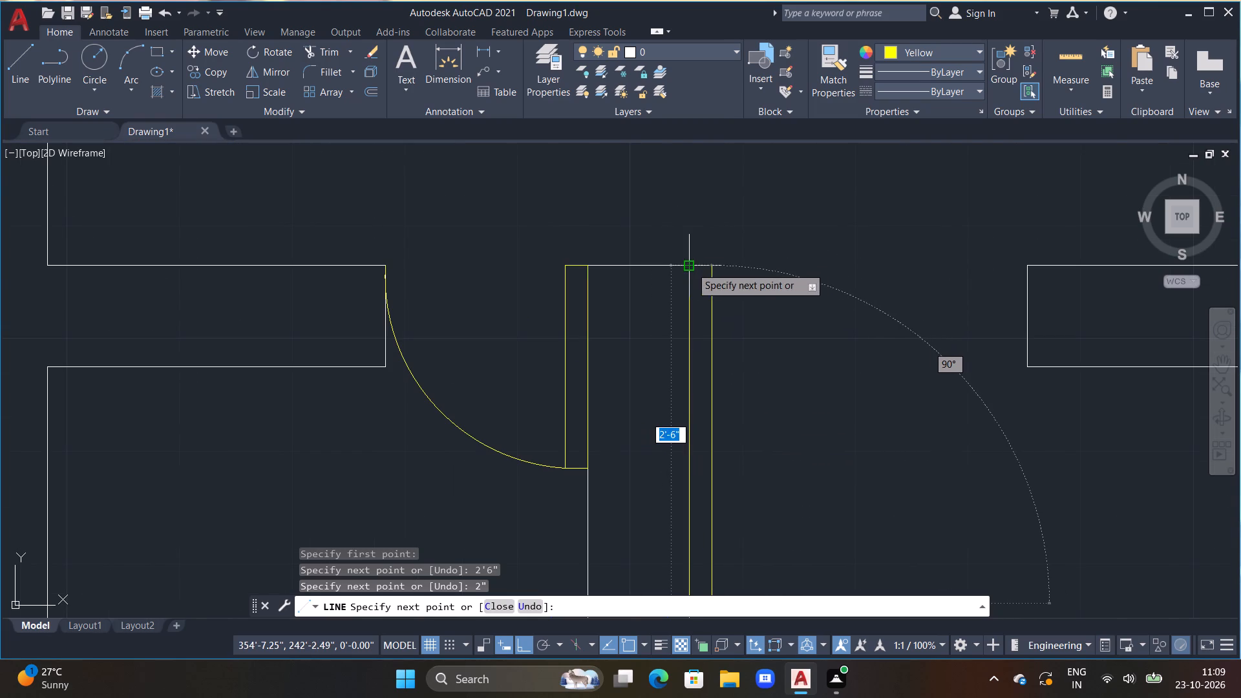
click(712, 266)
click(692, 266)
scroll(750, 277, down, 2)
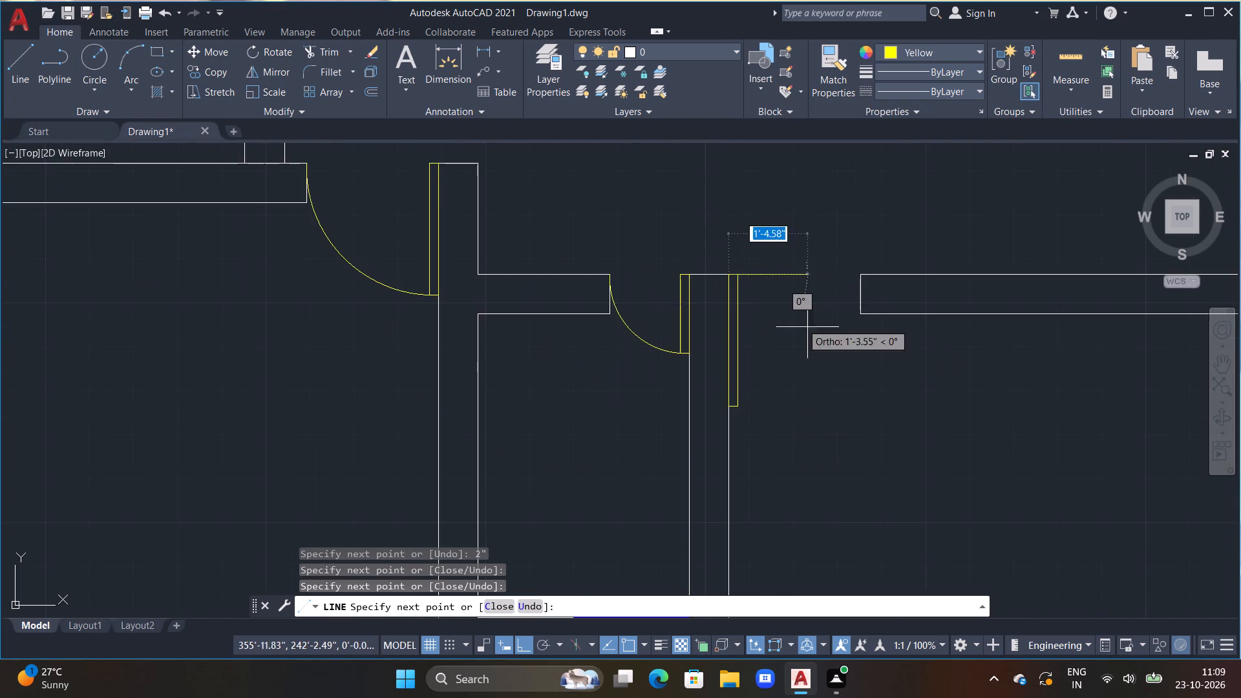
middle_drag(814, 332, 776, 310)
key(Escape)
key(Escape)
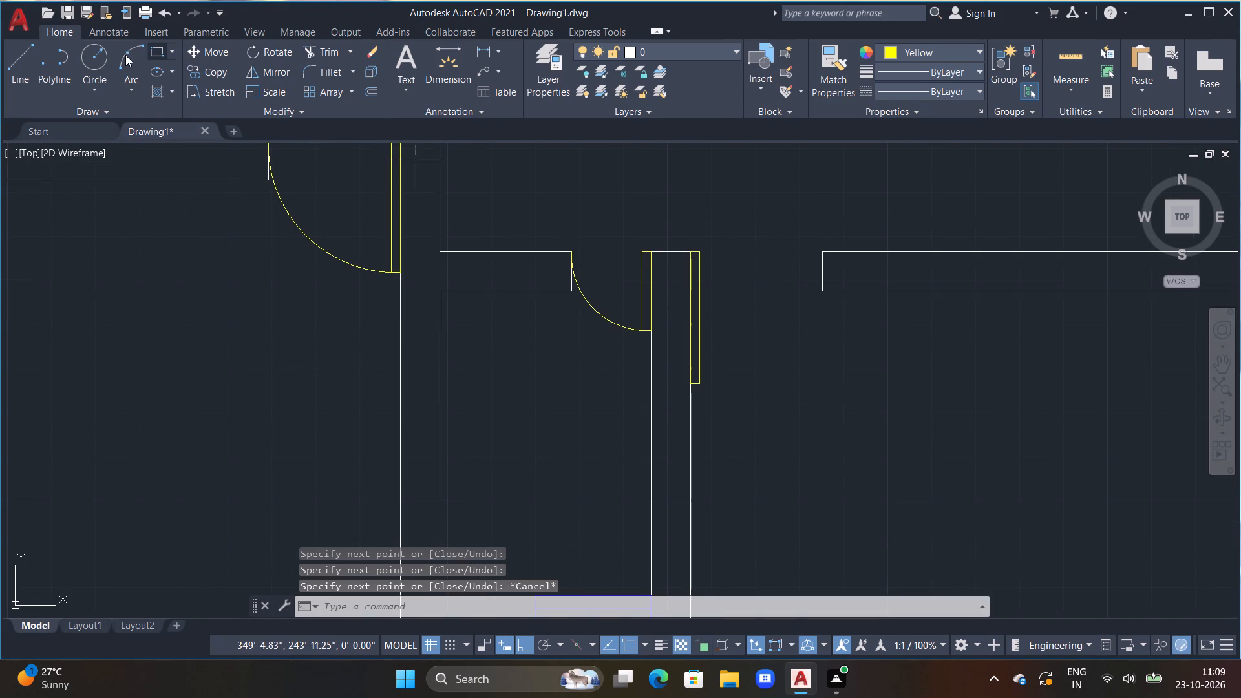
Draw this 2'6" door's swing arc from the leaf's south end to the northwest corner of the wall end across the opening.
click(125, 55)
scroll(697, 398, up, 3)
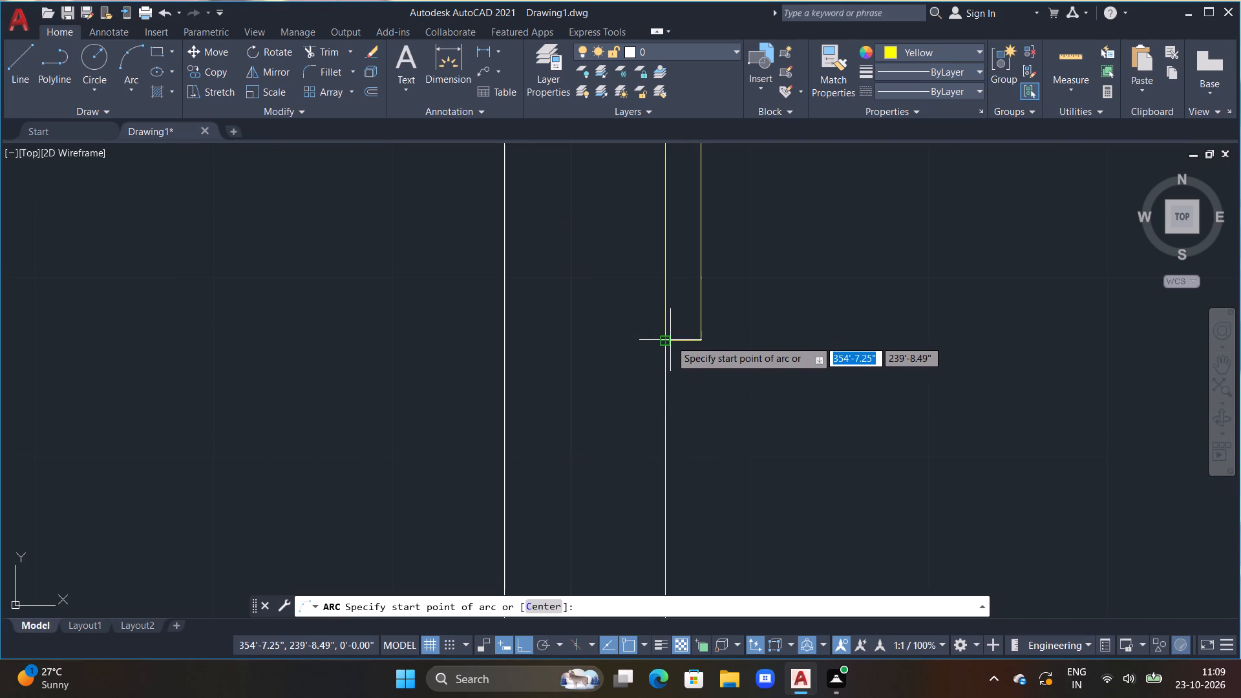
click(665, 340)
click(705, 338)
scroll(812, 270, down, 3)
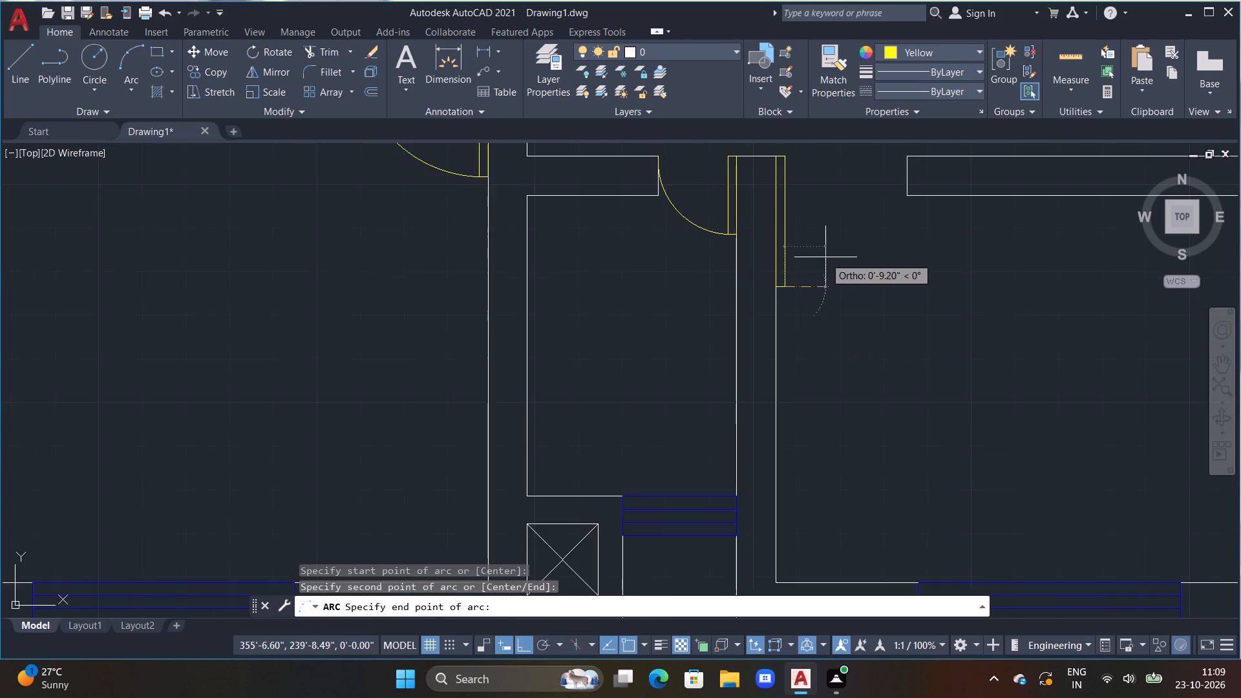
middle_drag(826, 257, 726, 370)
click(805, 271)
Draw a 2'6" by 2" door leaf running south from the northwest corner of the wall east of the mirrored southern room's opening.
scroll(804, 286, down, 3)
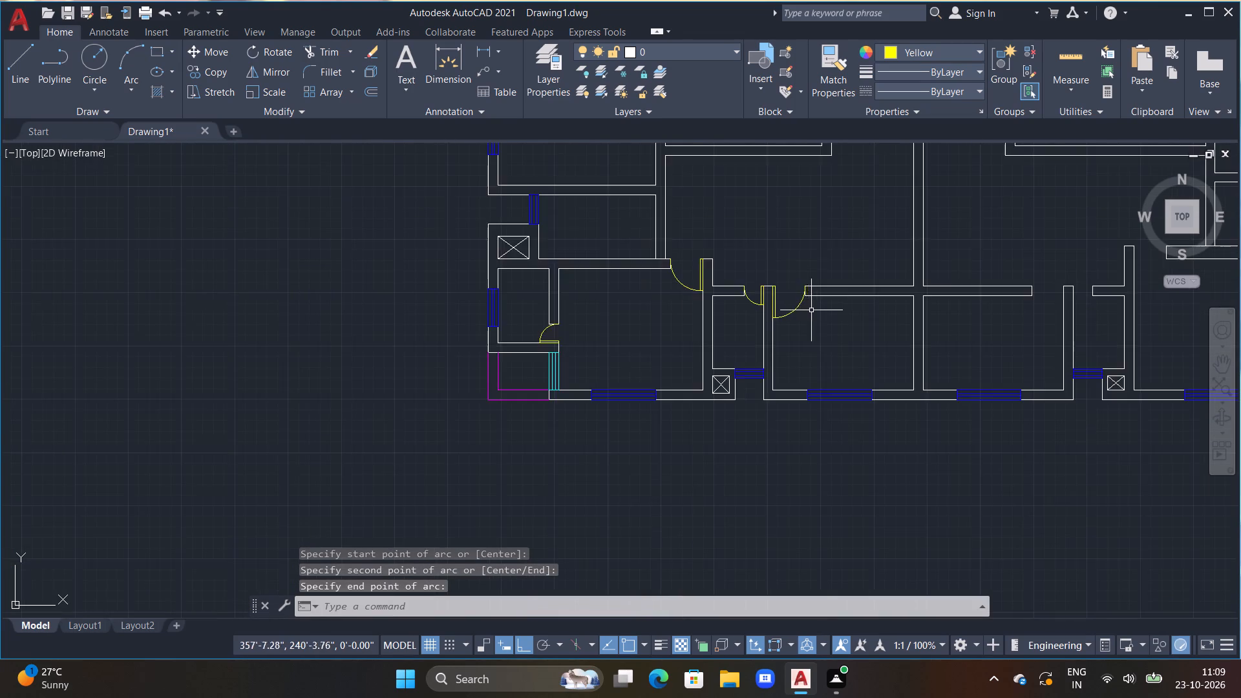
scroll(836, 336, down, 1)
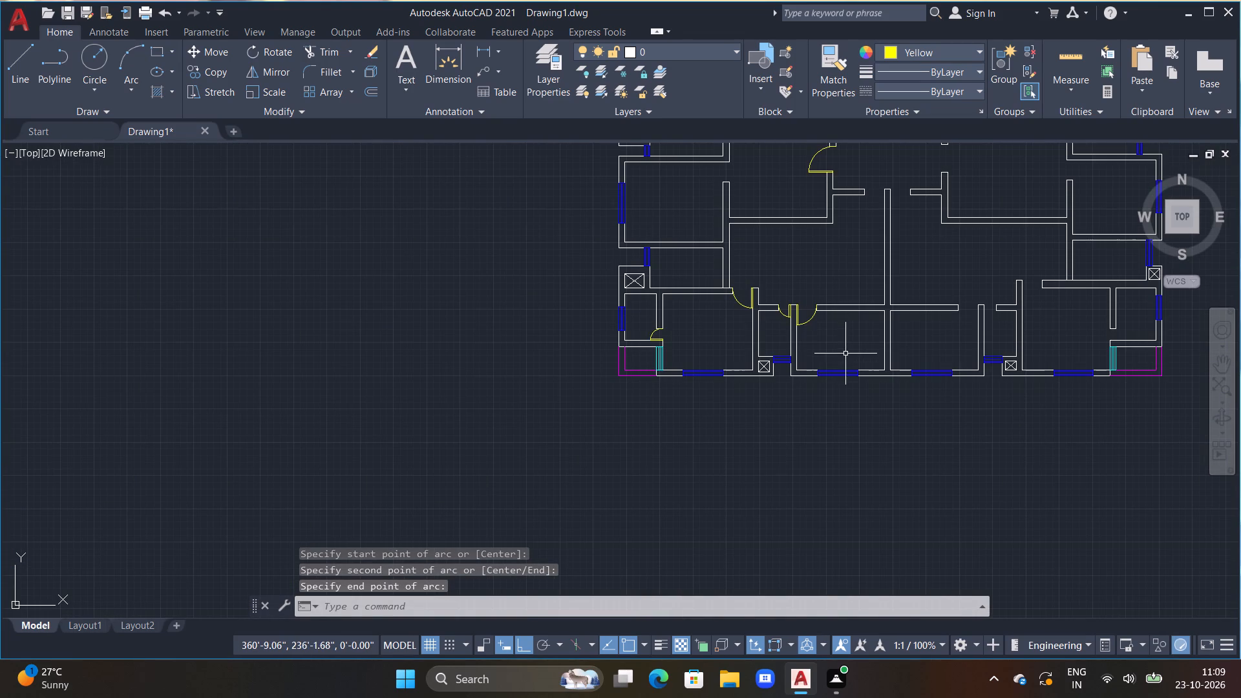
middle_drag(879, 372, 697, 361)
scroll(785, 308, up, 4)
middle_drag(788, 314, 831, 355)
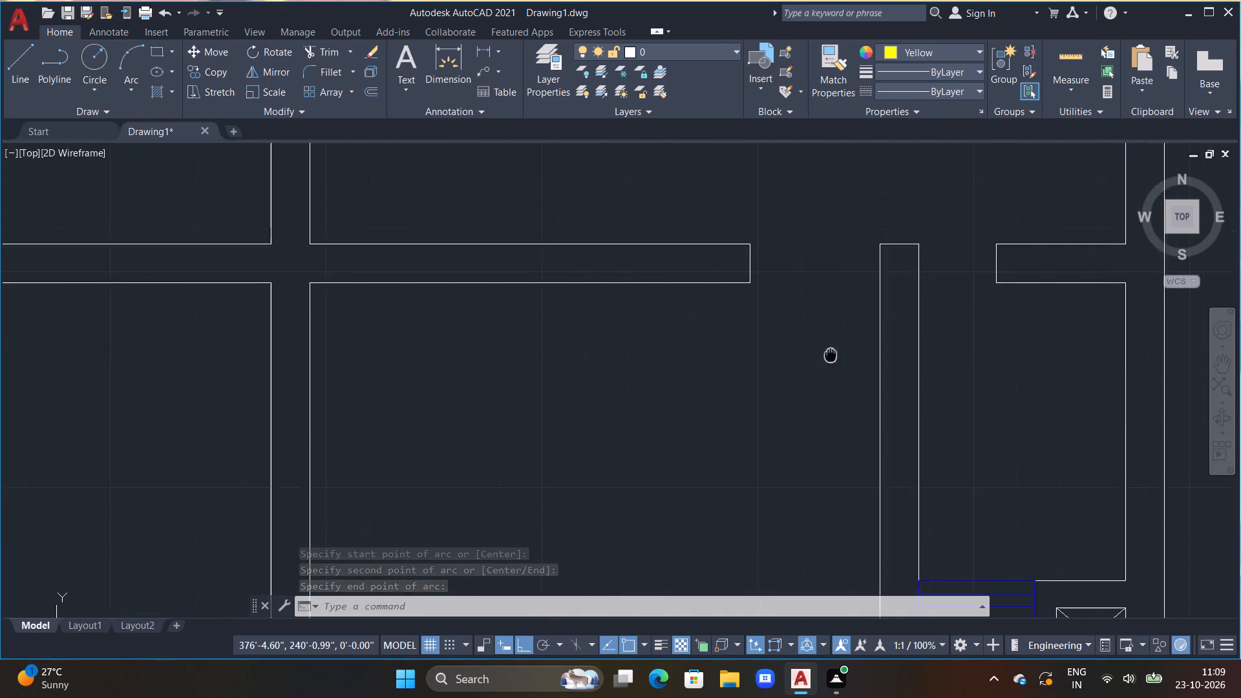
middle_drag(831, 355, 833, 357)
scroll(833, 350, up, 1)
text(L)
key(space)
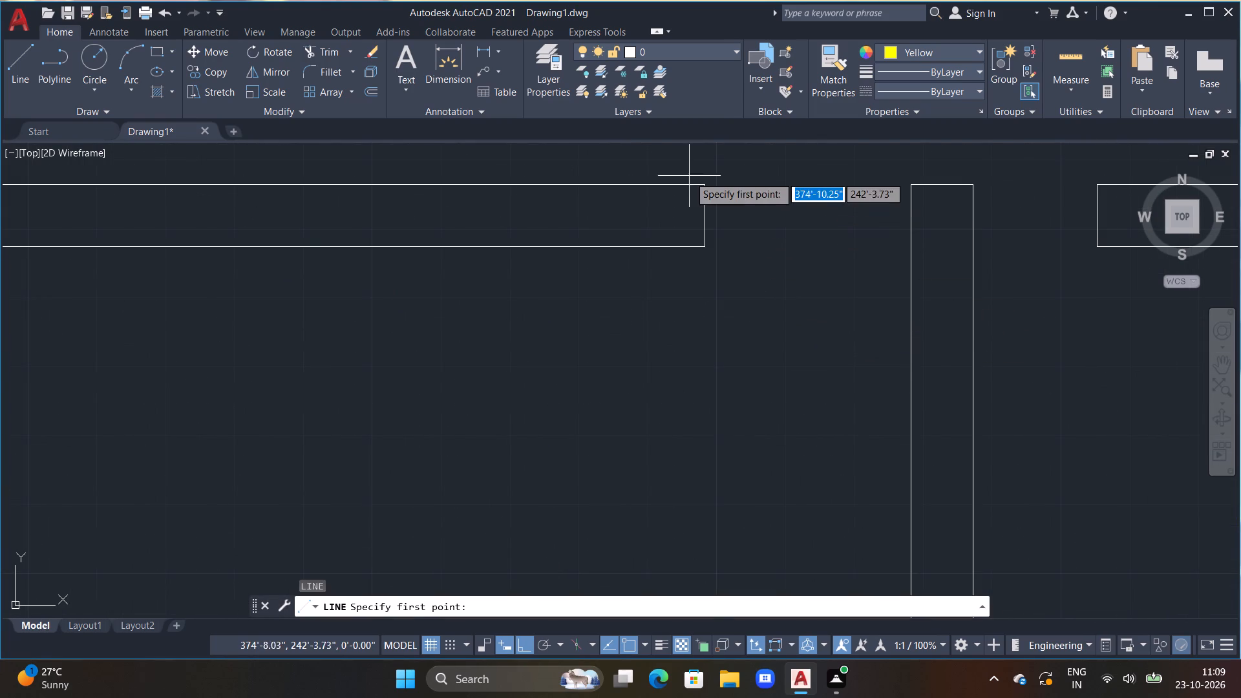
click(914, 187)
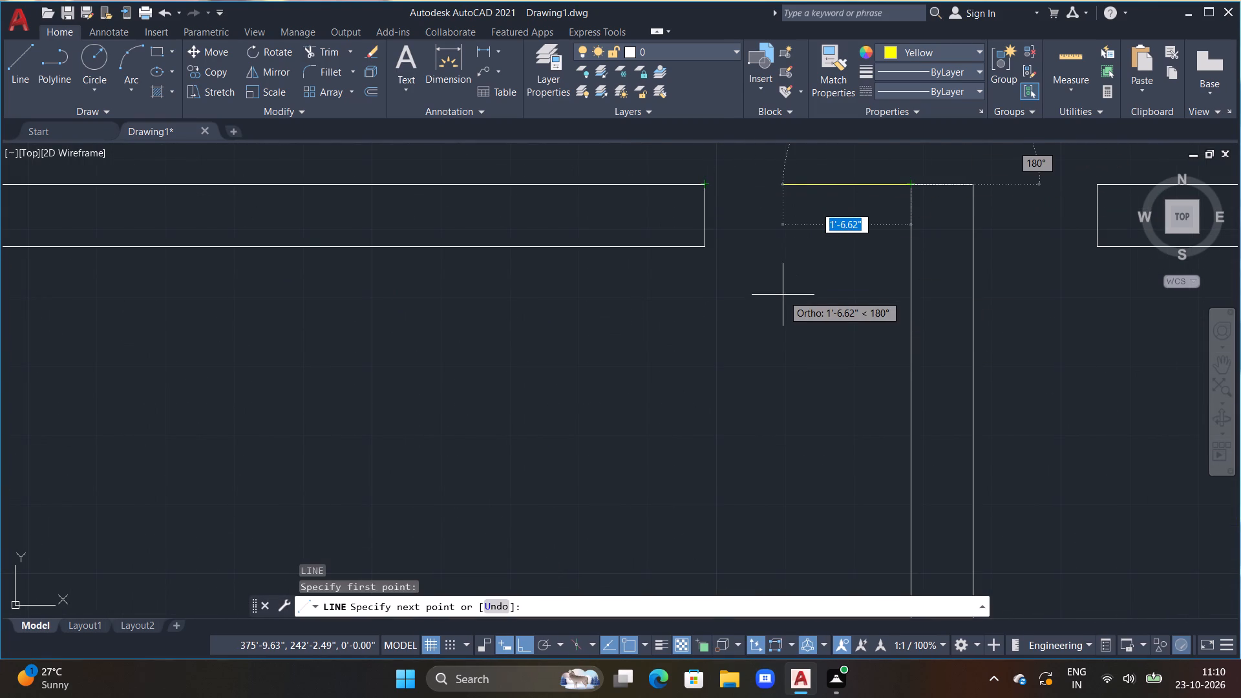
text(2'6")
key(Return)
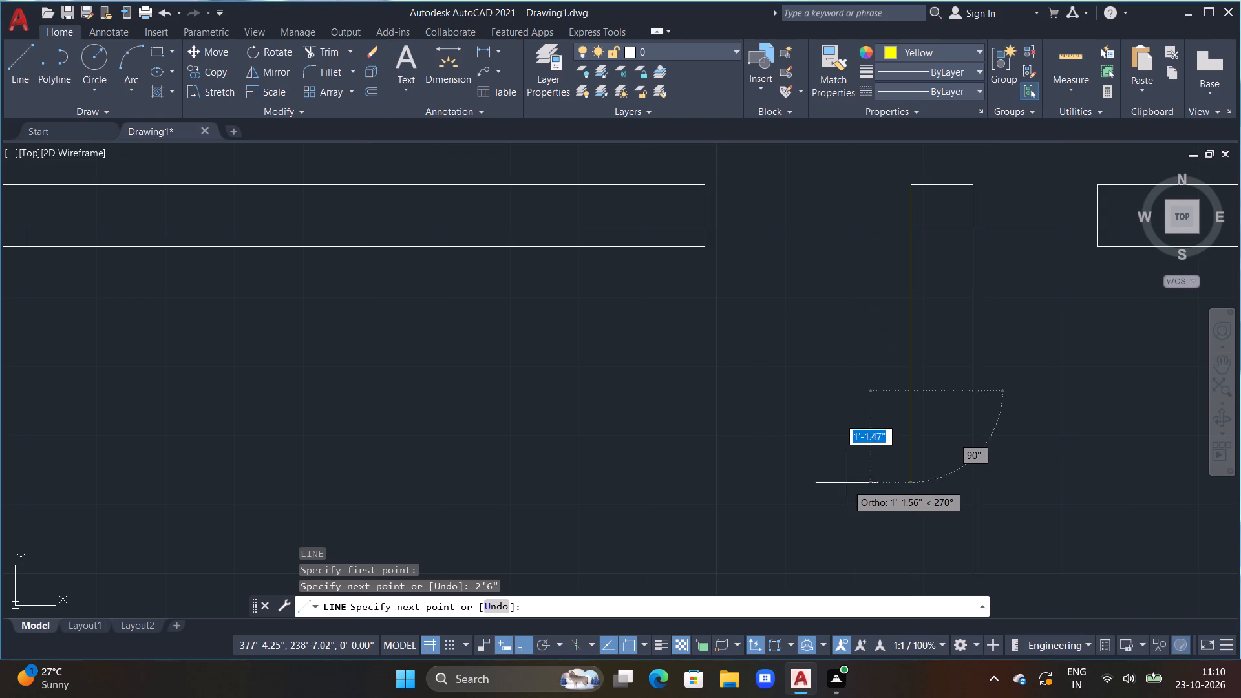
text(2")
key(Return)
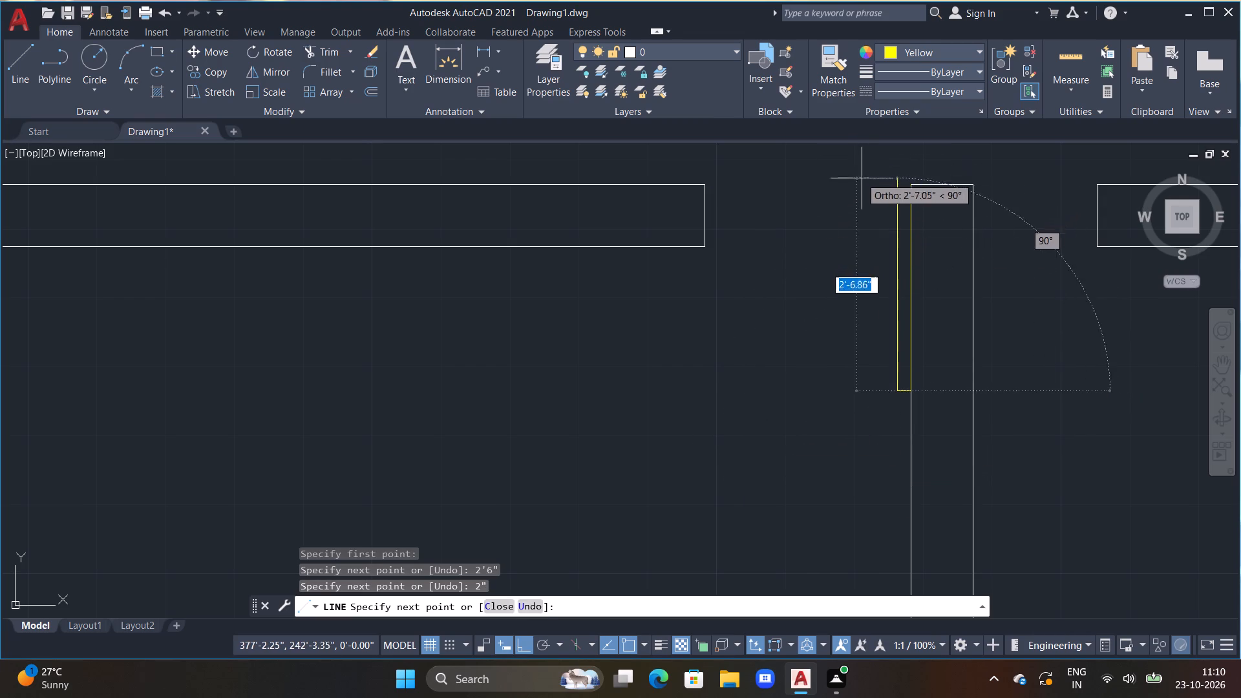
scroll(862, 180, up, 2)
middle_drag(854, 227, 793, 275)
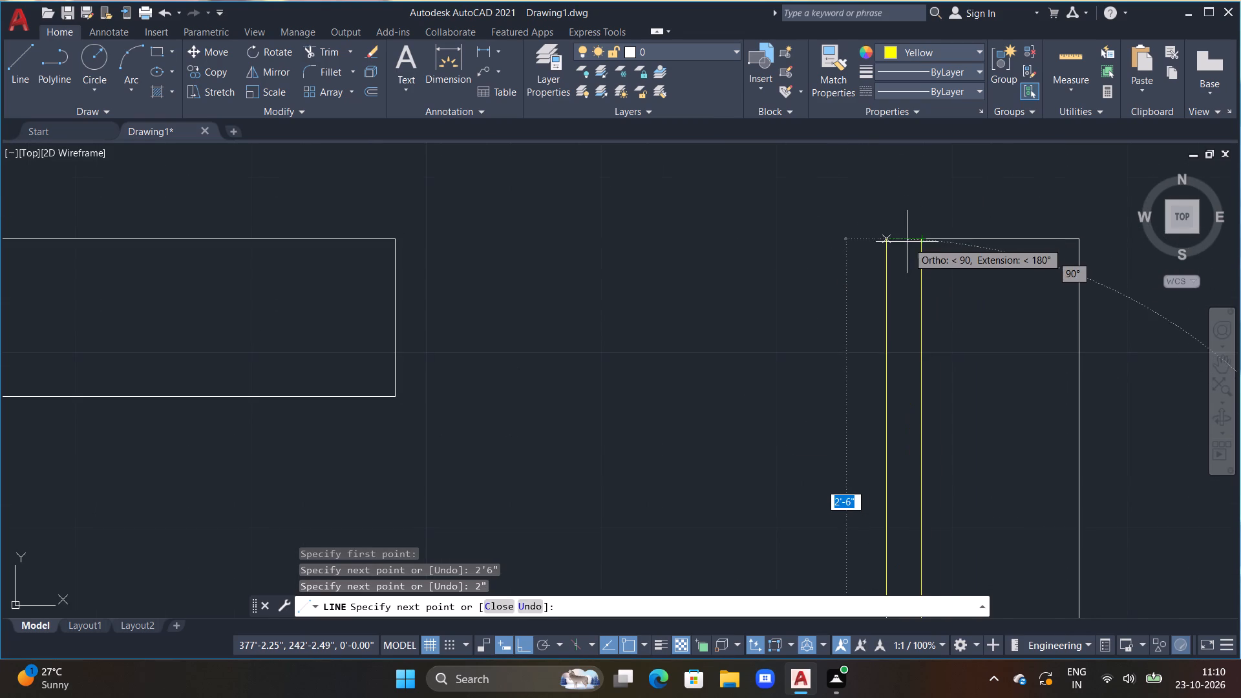
drag(883, 240, 897, 237)
click(923, 236)
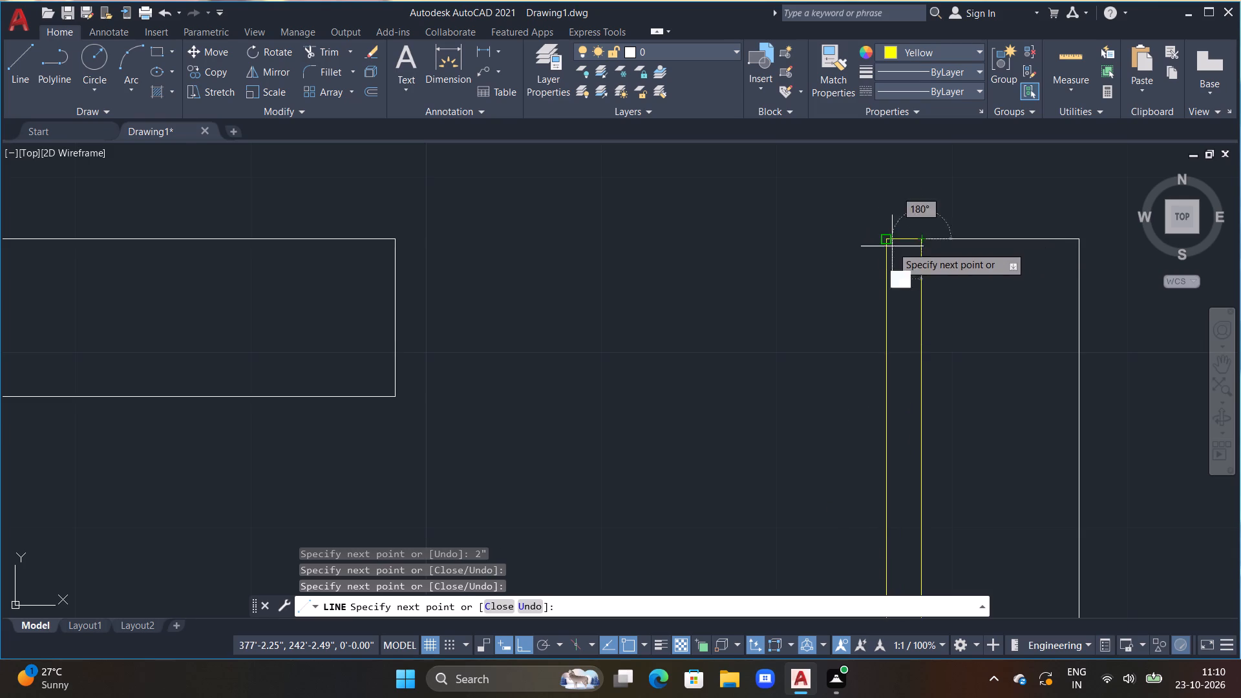
scroll(892, 247, down, 2)
key(Escape)
Draw this 2'6" door's swing arc from the leaf's south end to the northeast corner of the wall end to its west.
middle_drag(797, 308, 780, 285)
click(134, 63)
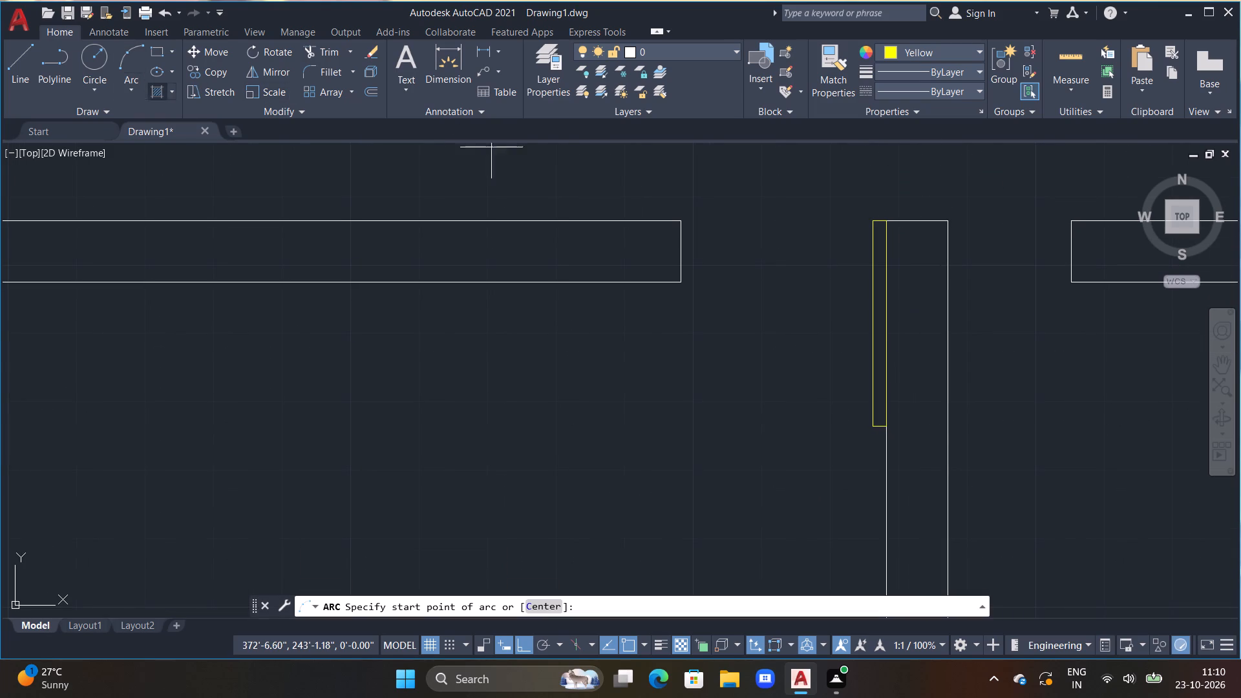
click(889, 427)
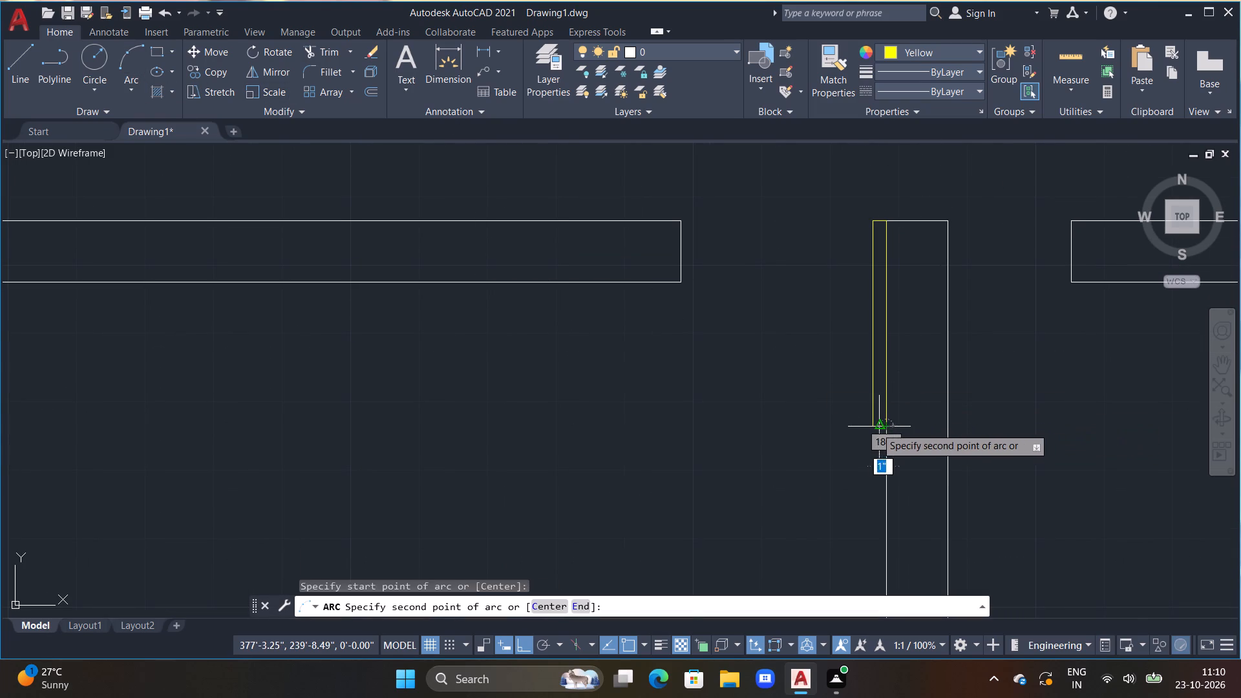
click(865, 427)
click(674, 218)
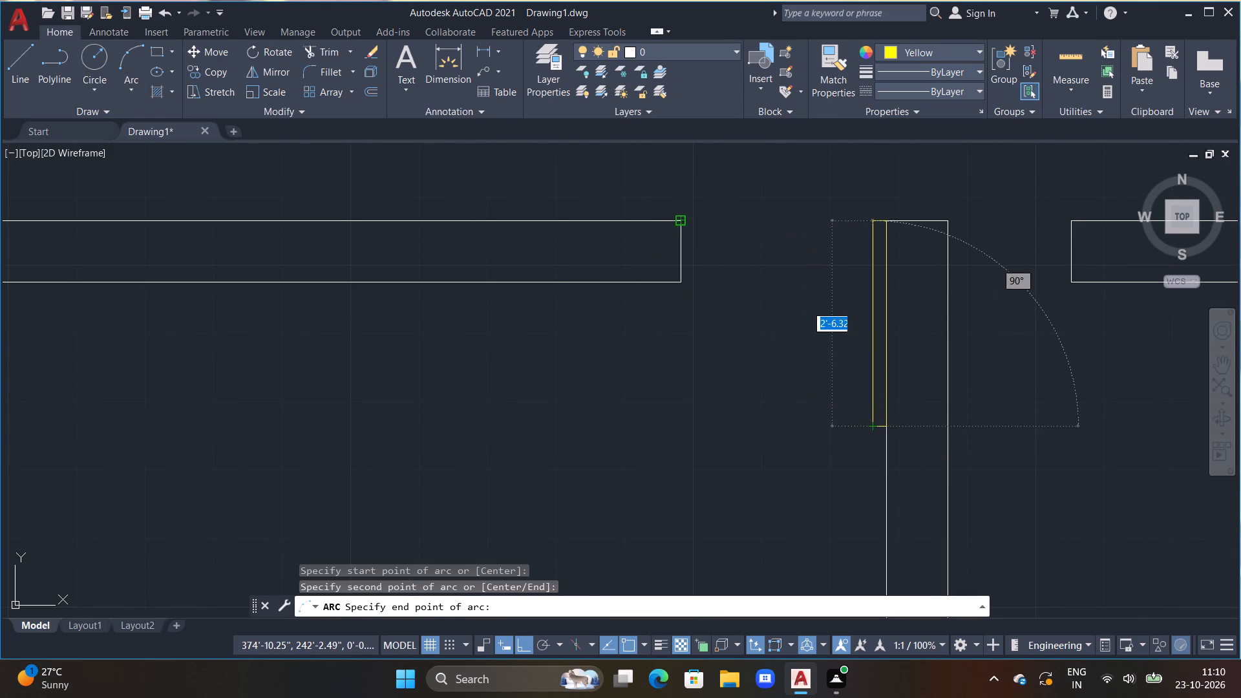
key(Escape)
Draw a 1'6" by 2" door leaf running south from the northeast corner of the same wall, in the eastern small room's opening.
scroll(805, 294, down, 3)
middle_drag(802, 317, 504, 412)
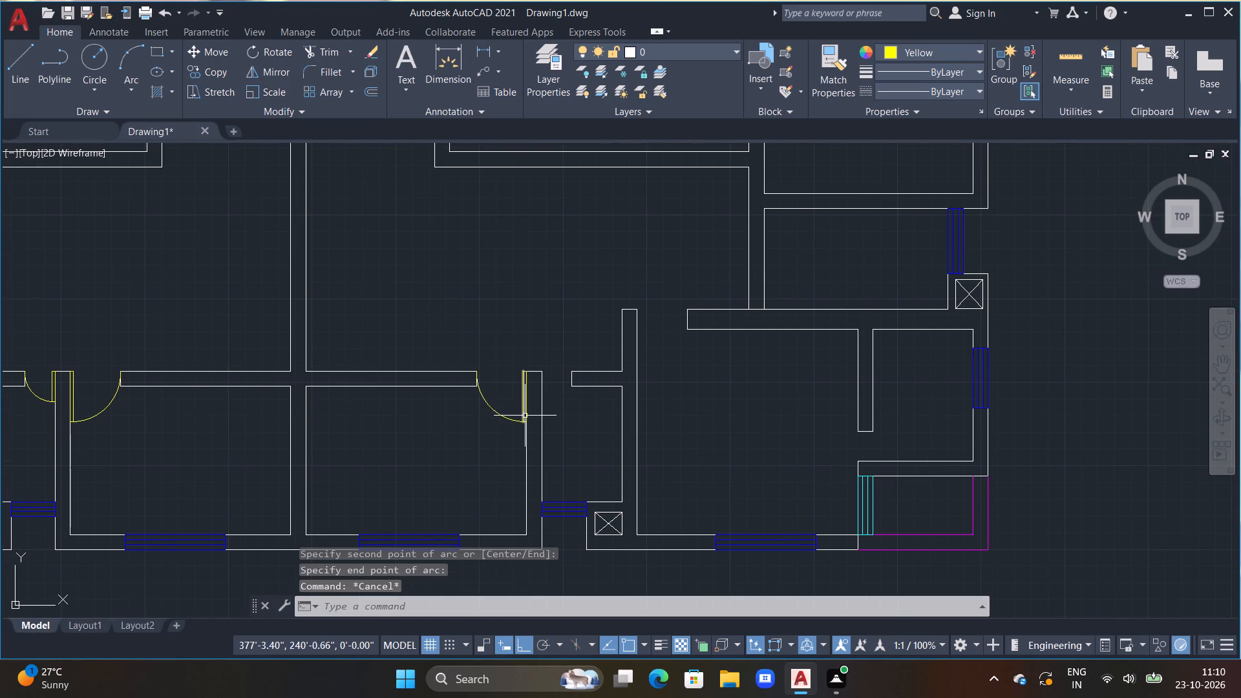
middle_drag(571, 419, 622, 367)
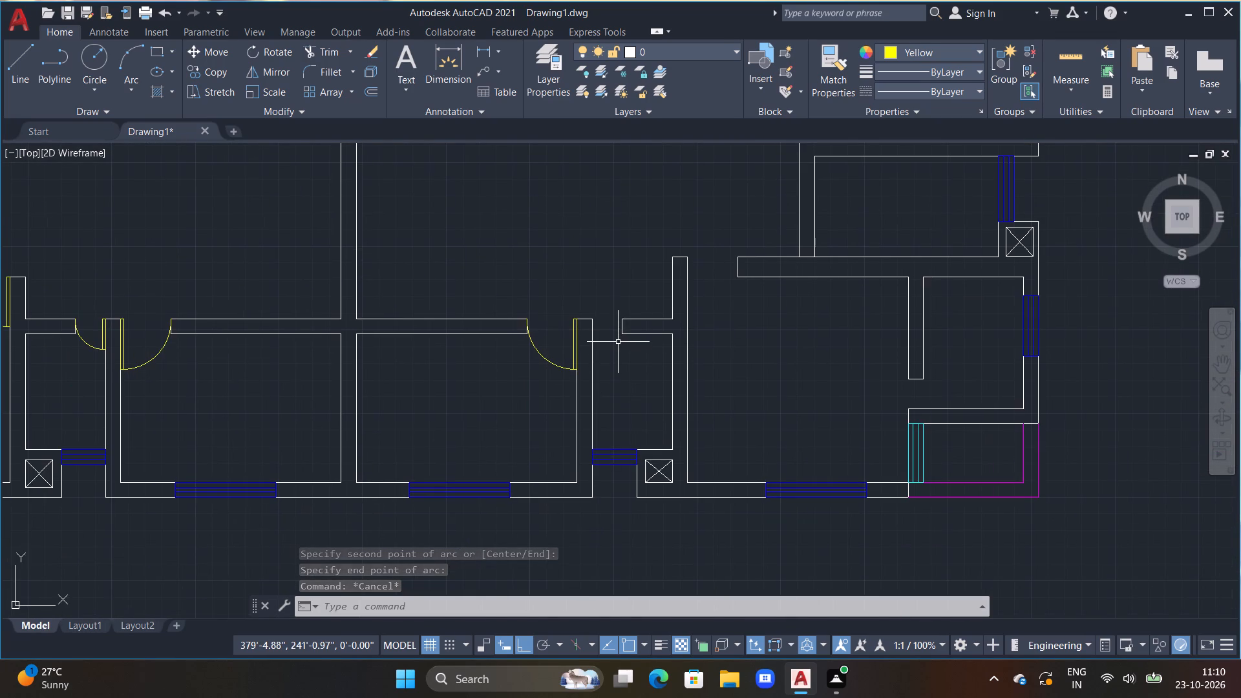
scroll(619, 339, up, 2)
key(l)
key(space)
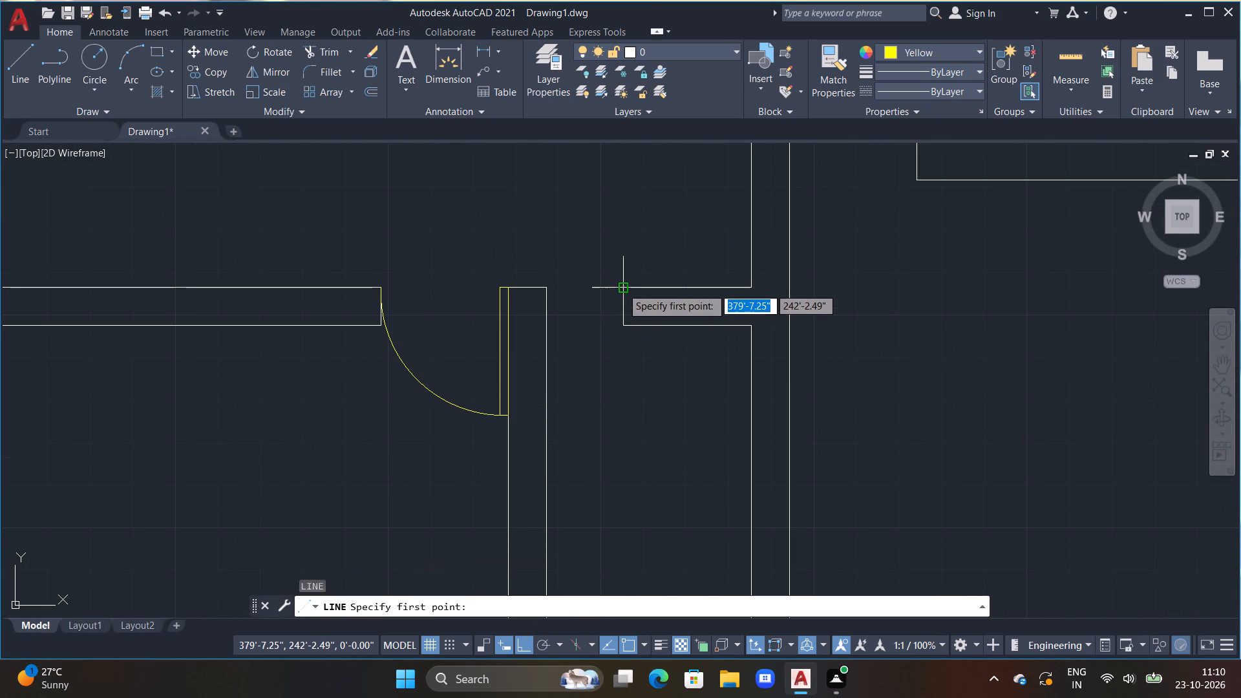
drag(544, 289, 558, 290)
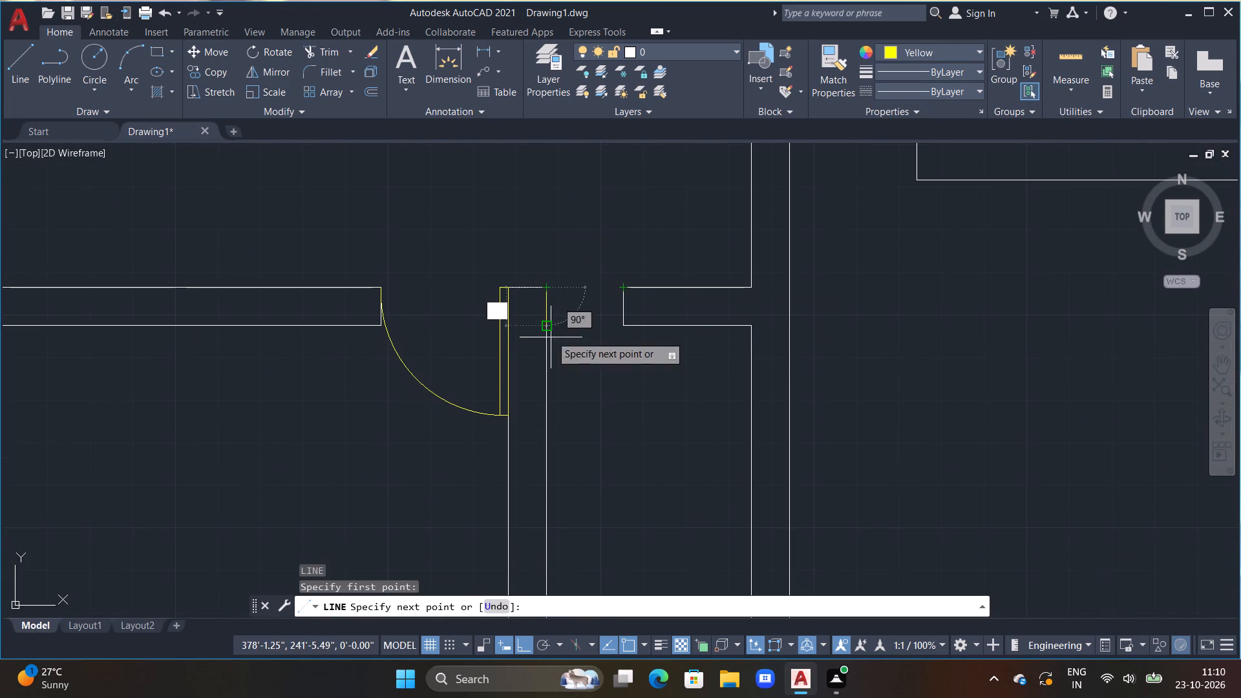
text(1'6)
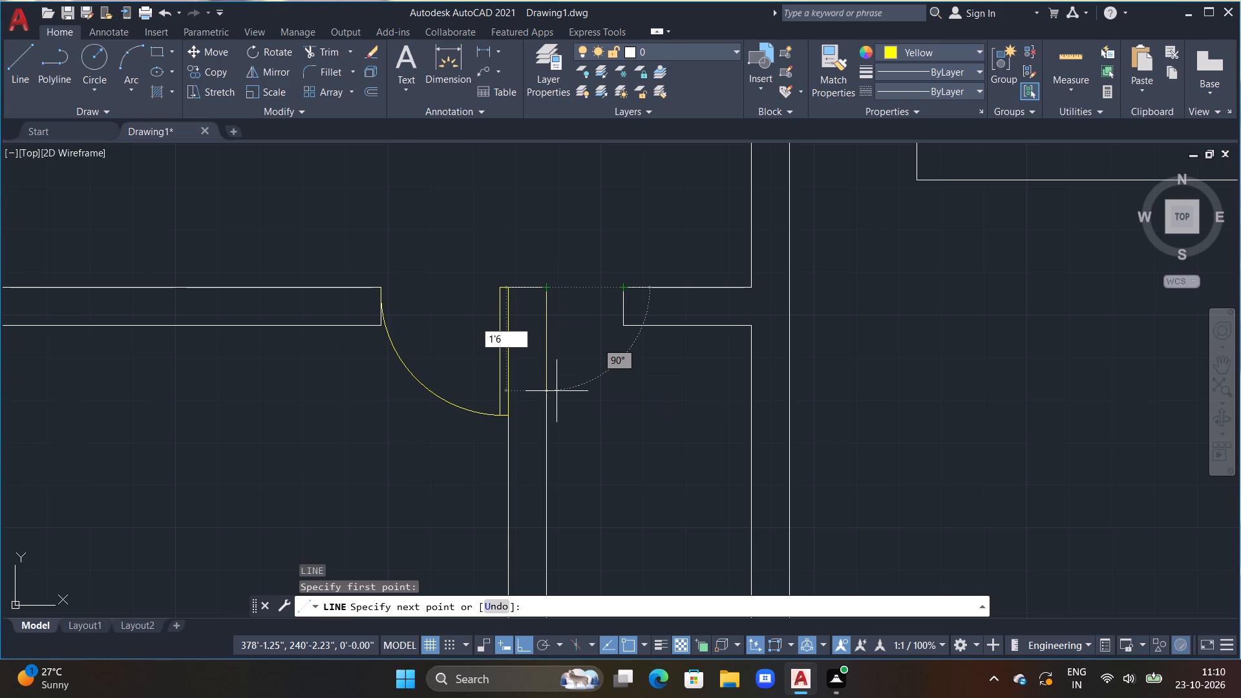
key(shift+quotedbl)
key(Return)
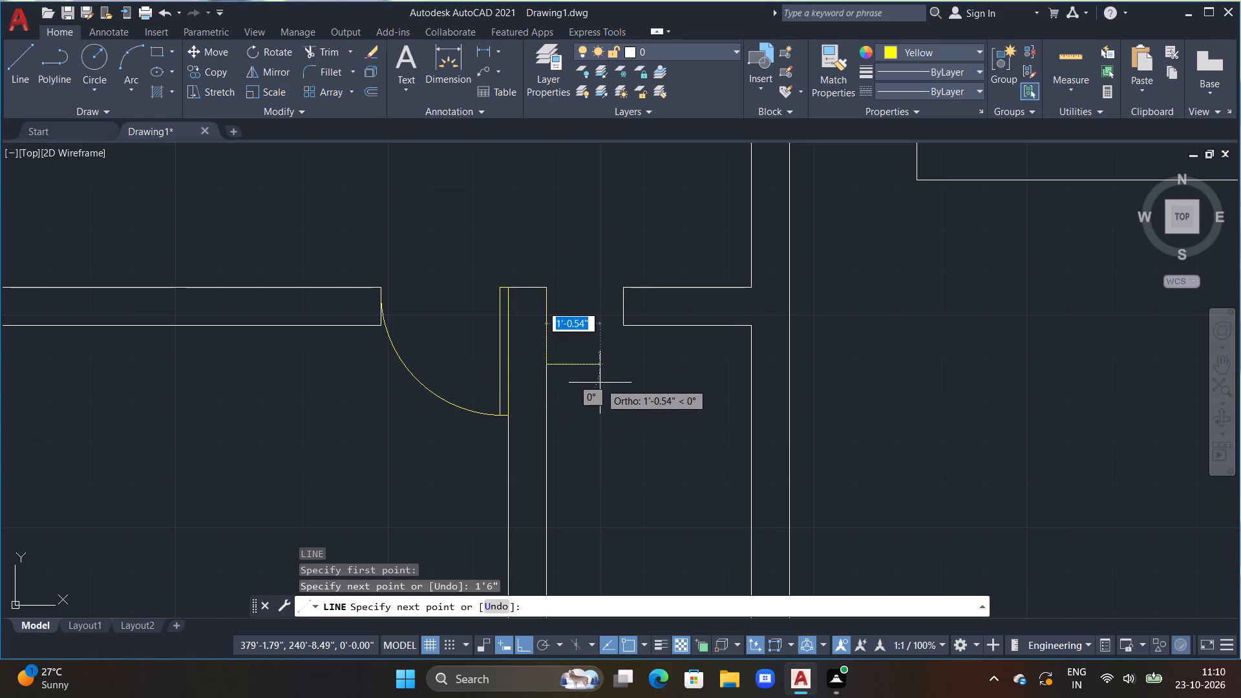
text(2")
key(Return)
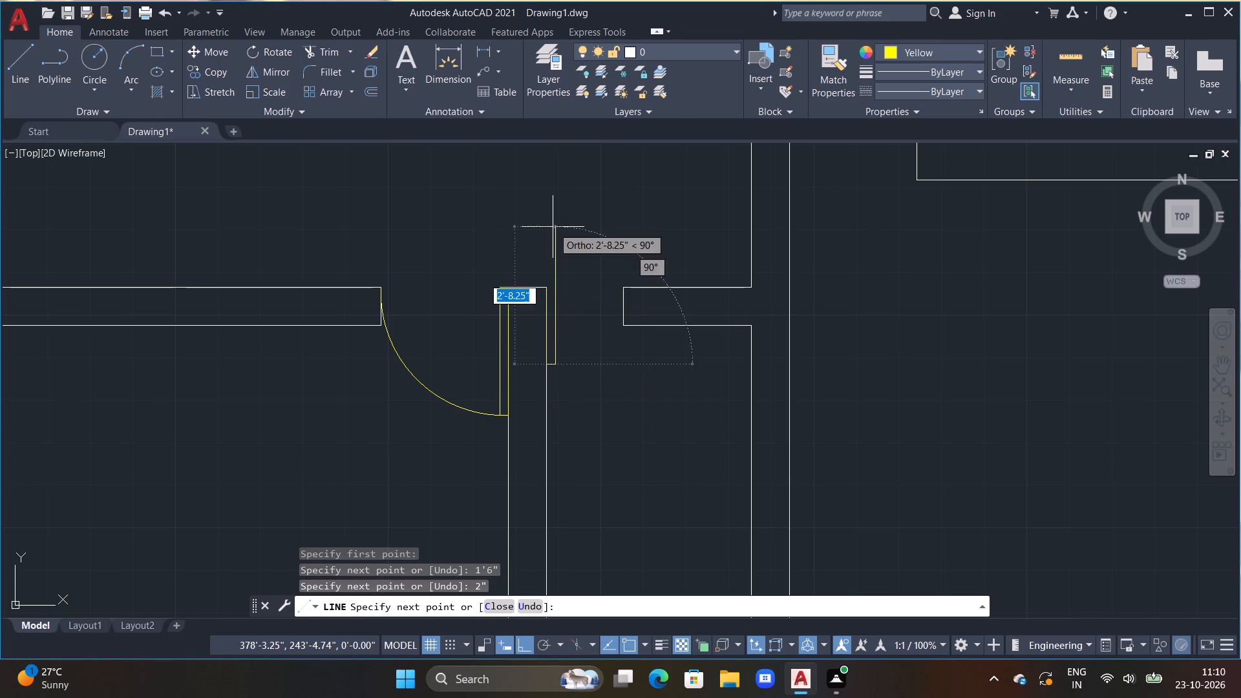
scroll(560, 299, up, 2)
click(542, 271)
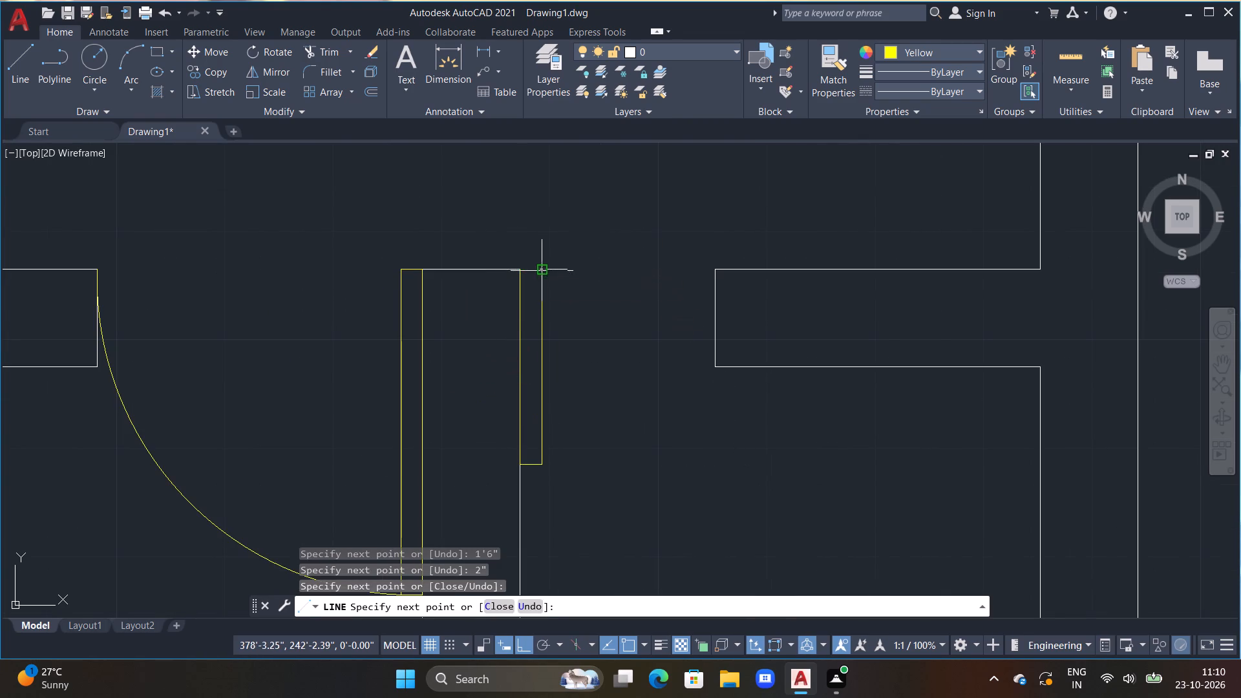
click(524, 271)
key(grave)
key(Escape)
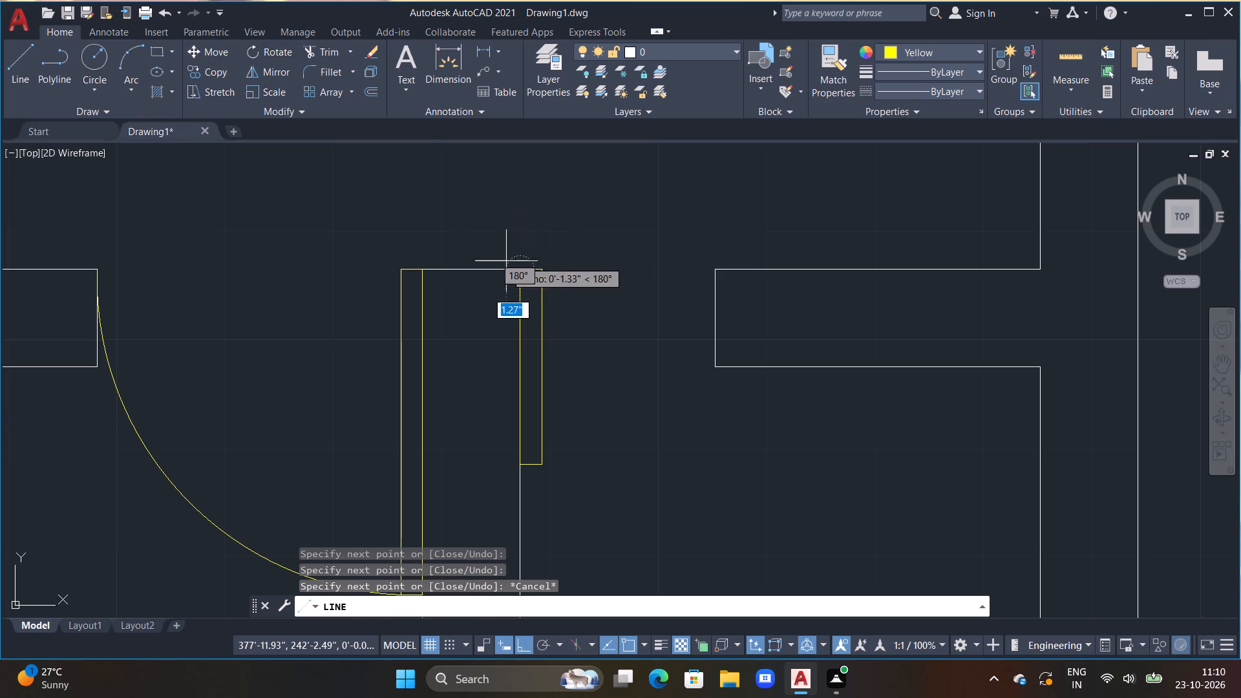
key(Escape)
Draw the 1'6" door's swing arc from the leaf's south end to the northwest corner of the stub wall to its east.
drag(120, 40, 124, 50)
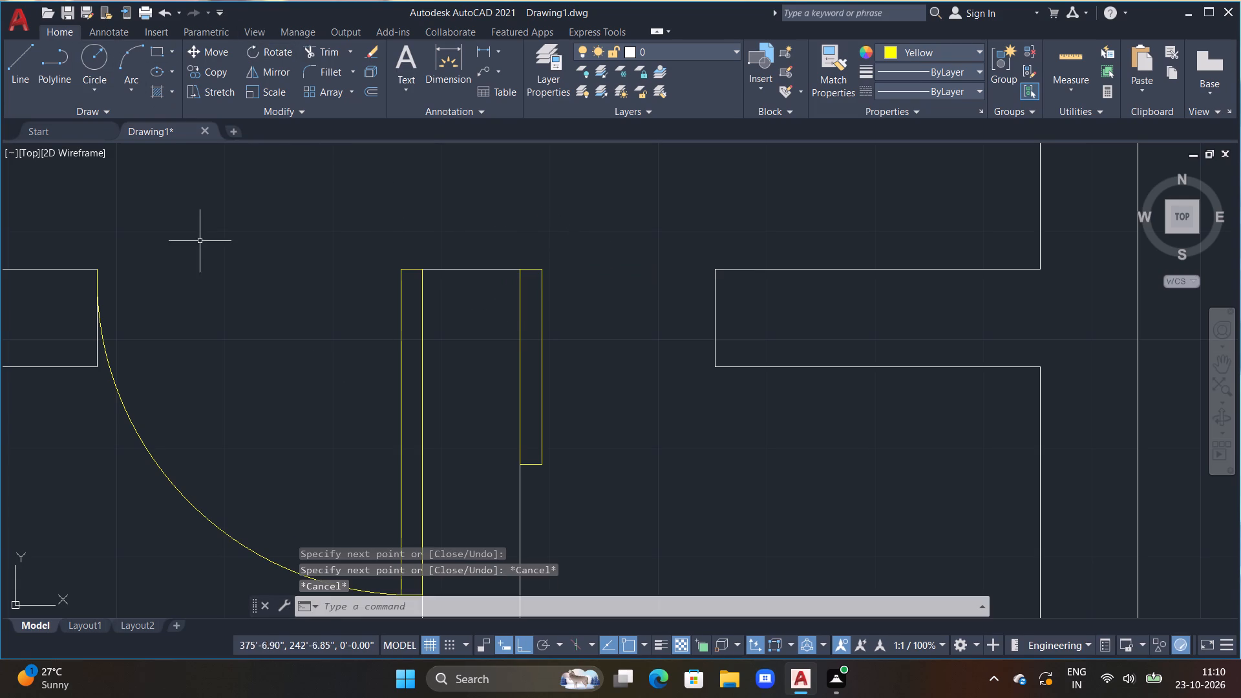
double_click(129, 72)
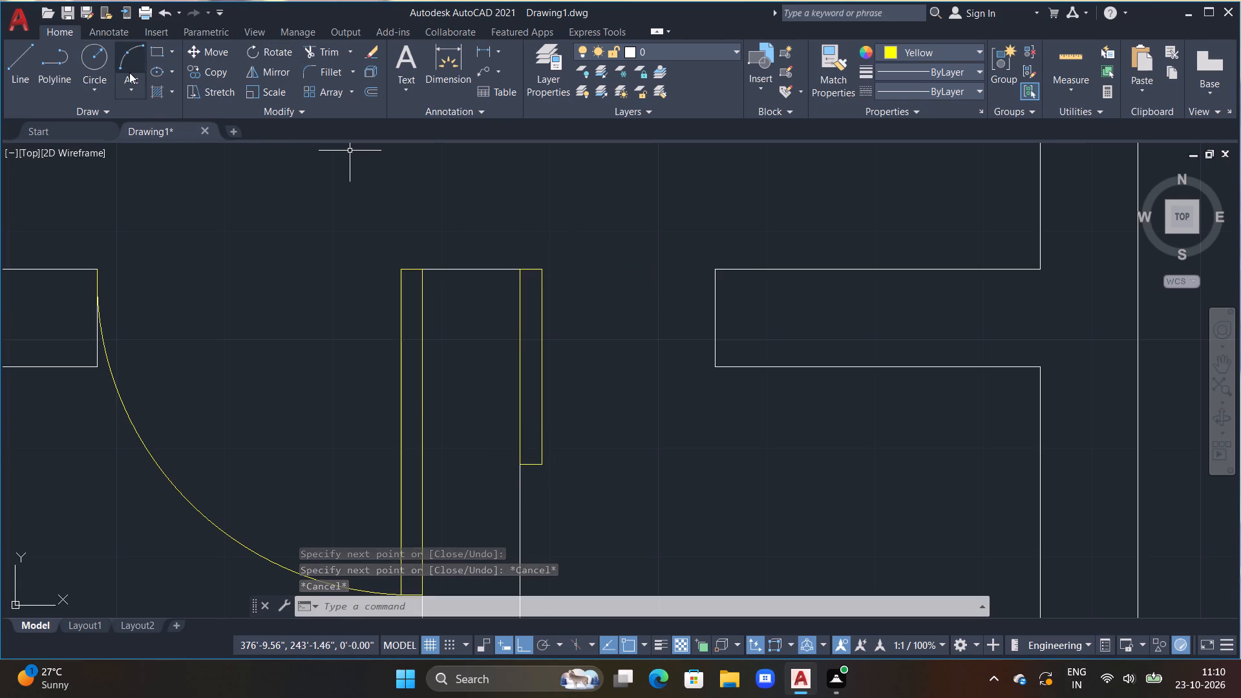
click(523, 465)
click(541, 466)
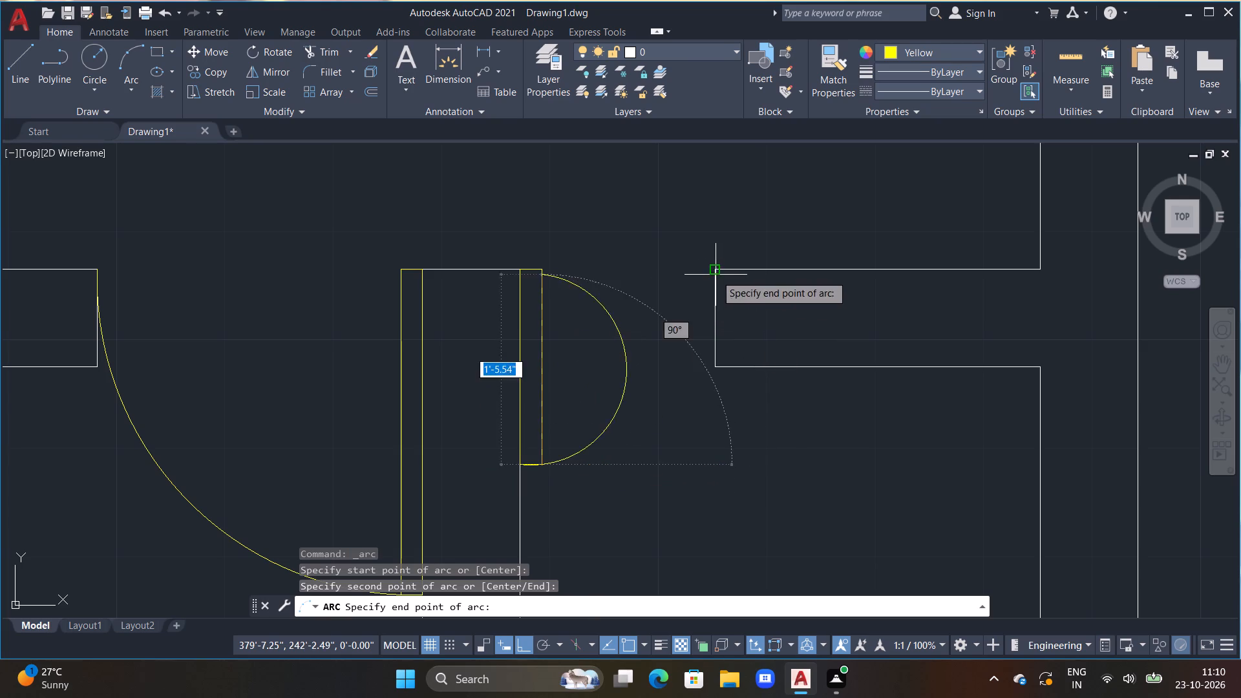
click(716, 275)
key(Escape)
Draw a 2'6" by 2" door leaf running south from the northeast corner of the wall end at the southeastern room's opening.
scroll(727, 313, down, 3)
scroll(767, 403, down, 2)
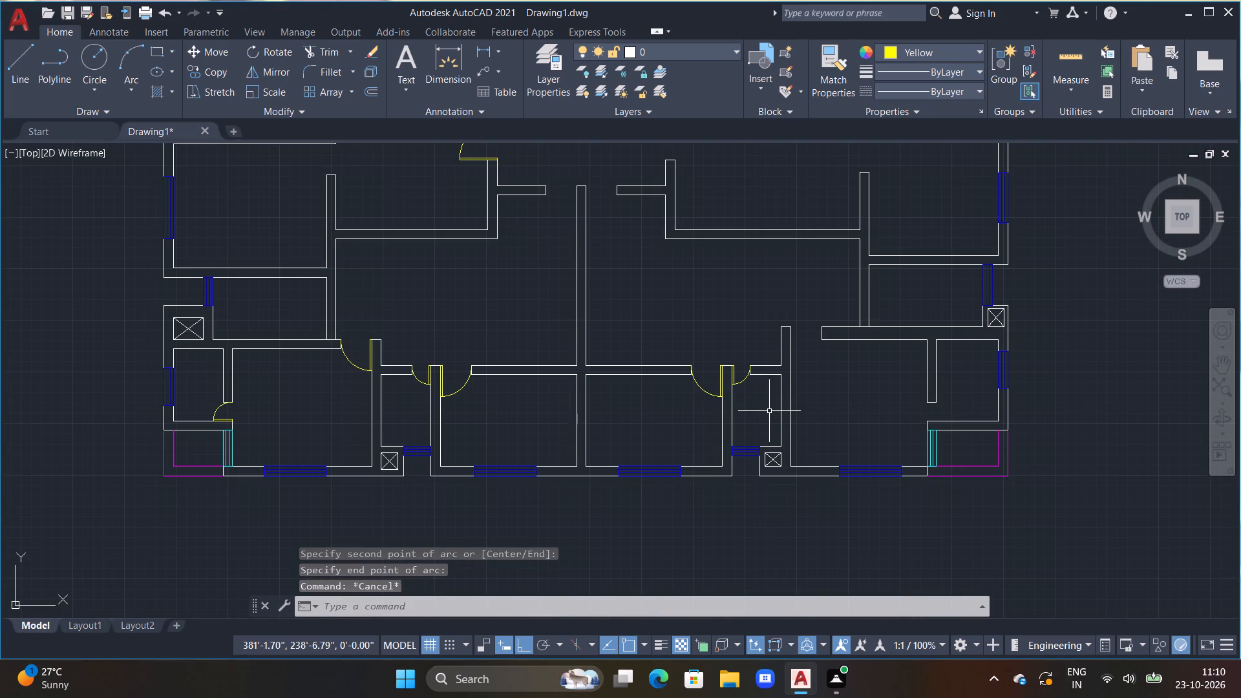
scroll(831, 359, up, 2)
middle_drag(750, 340, 652, 362)
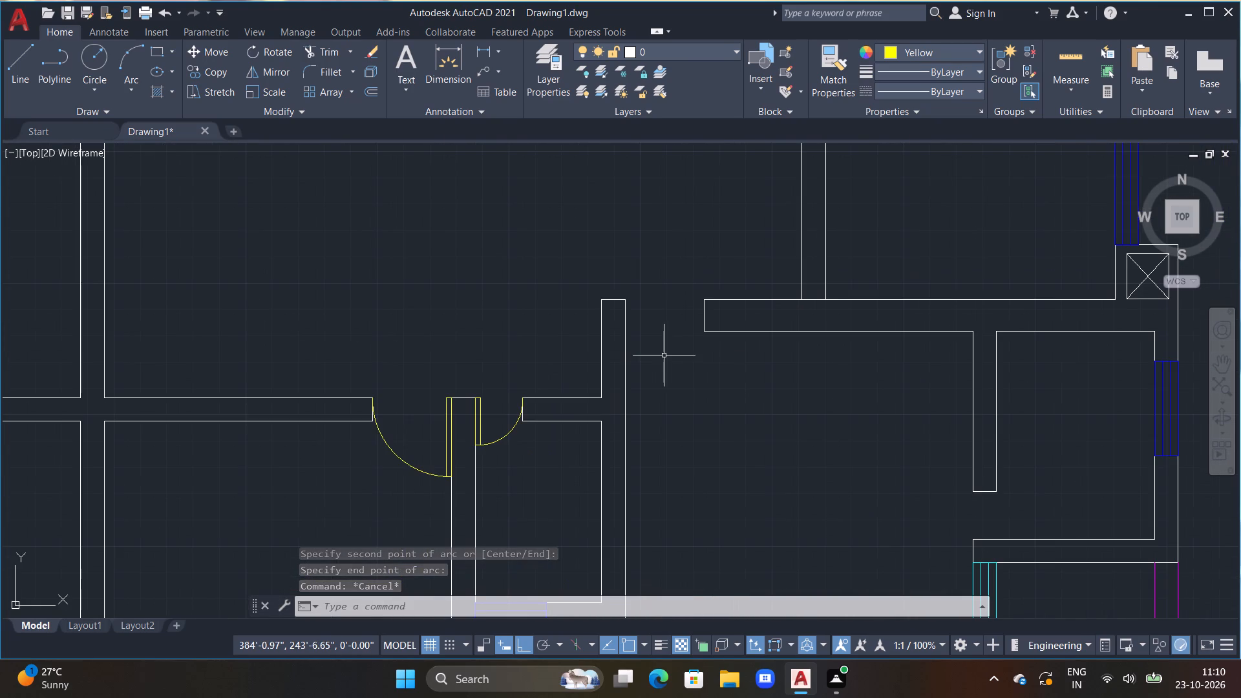
text(L)
key(space)
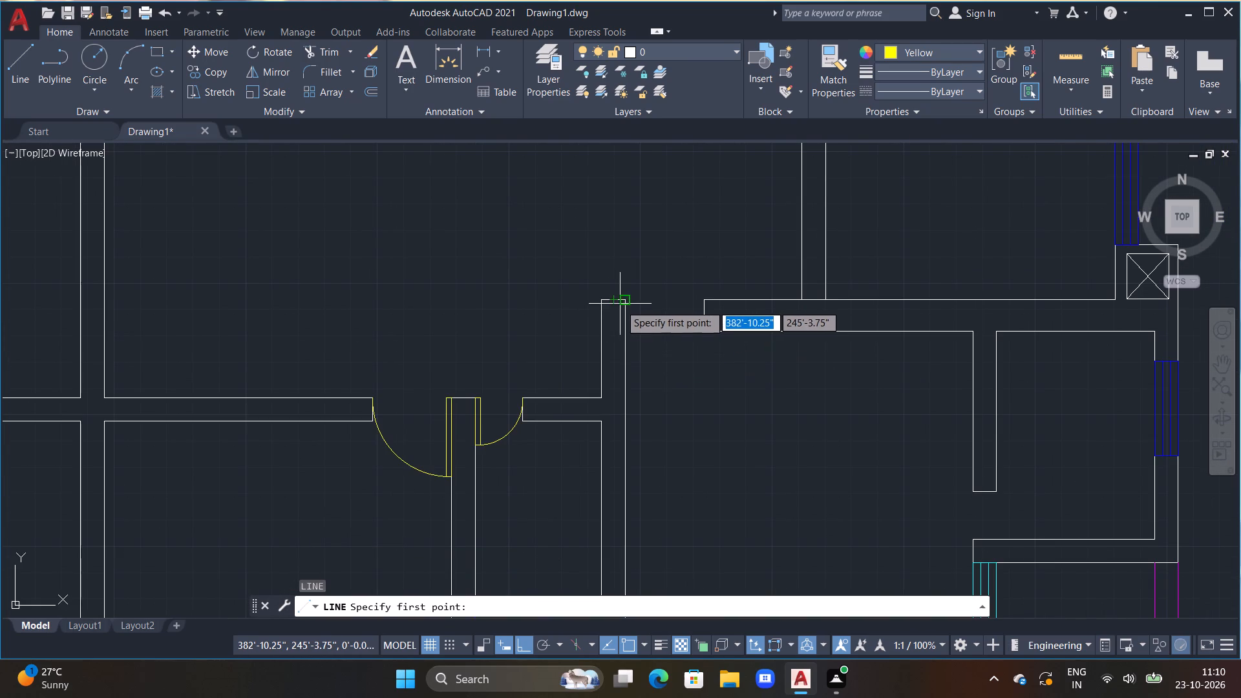
click(623, 304)
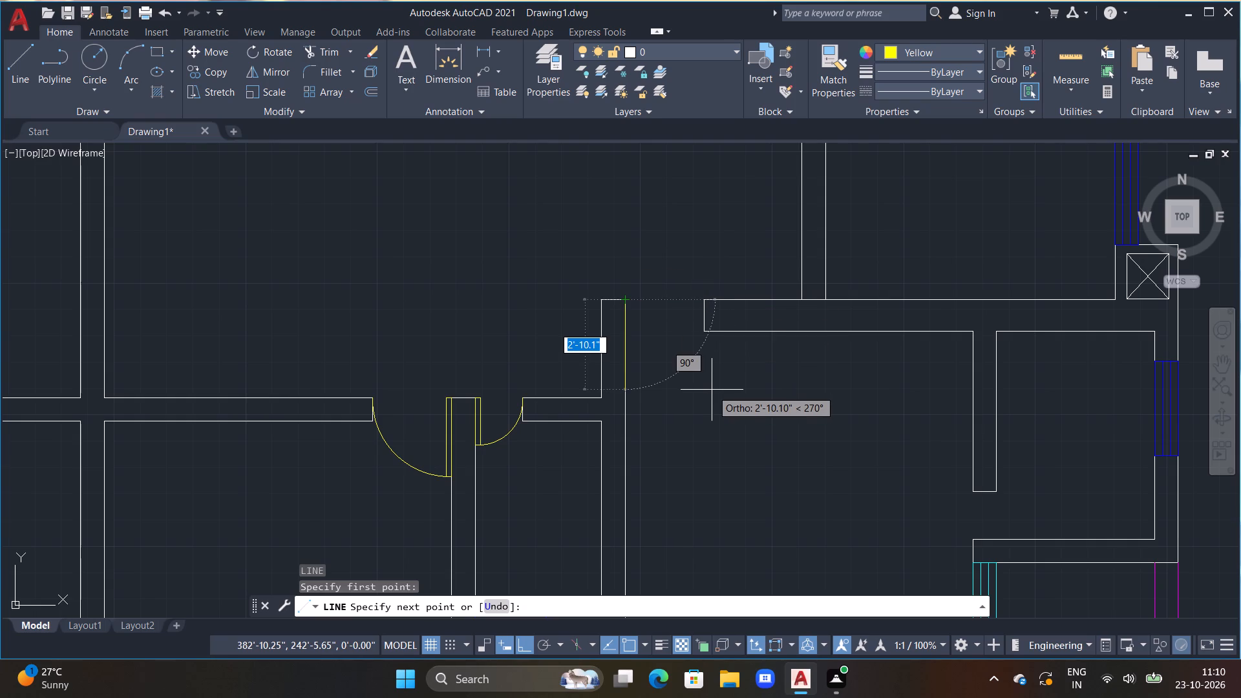
text(2'6")
key(Return)
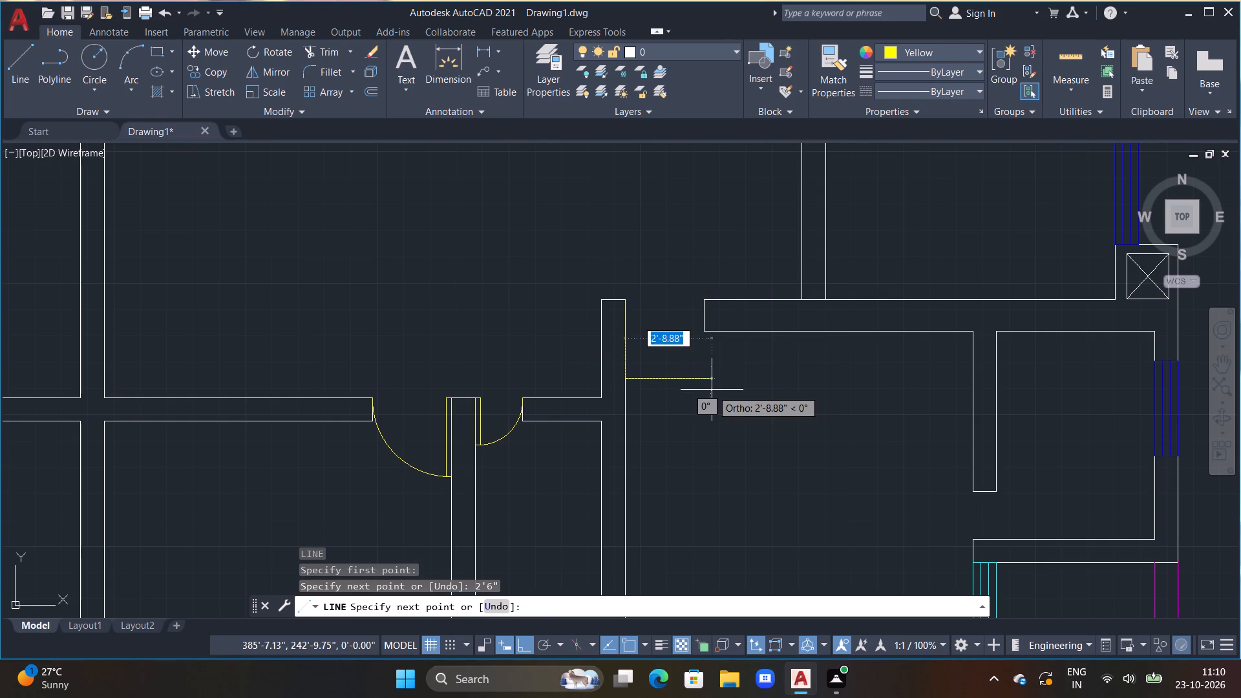
text(2")
key(Return)
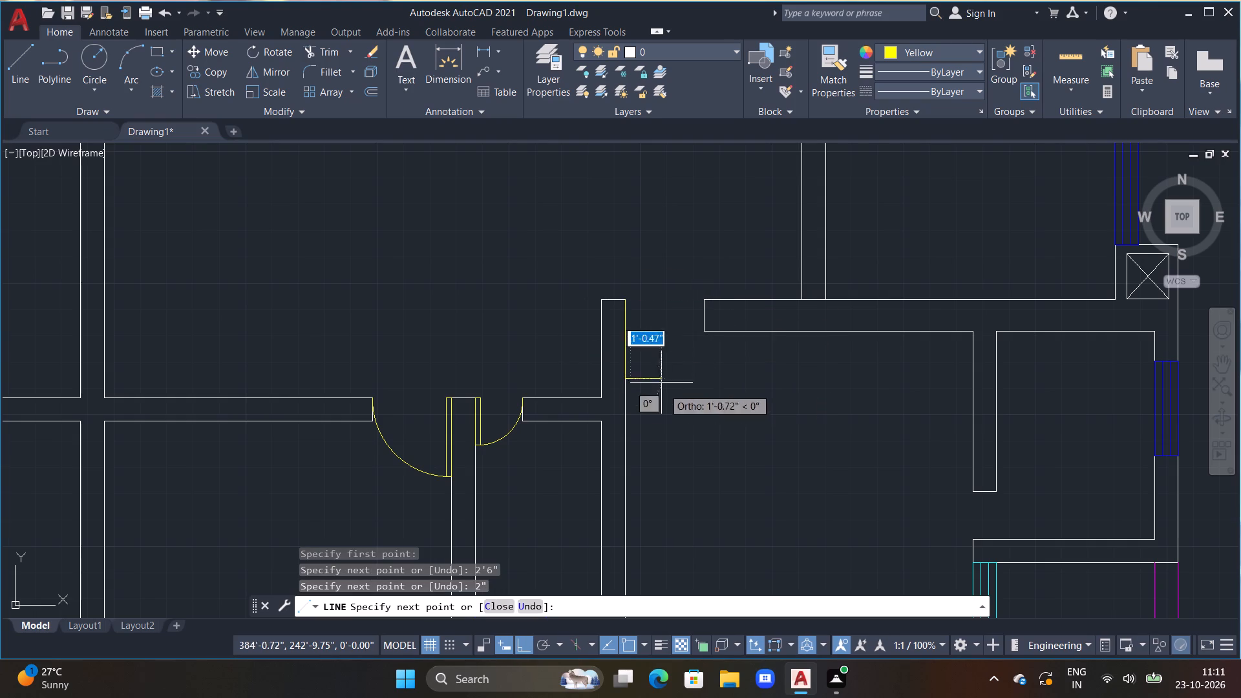
scroll(648, 312, up, 3)
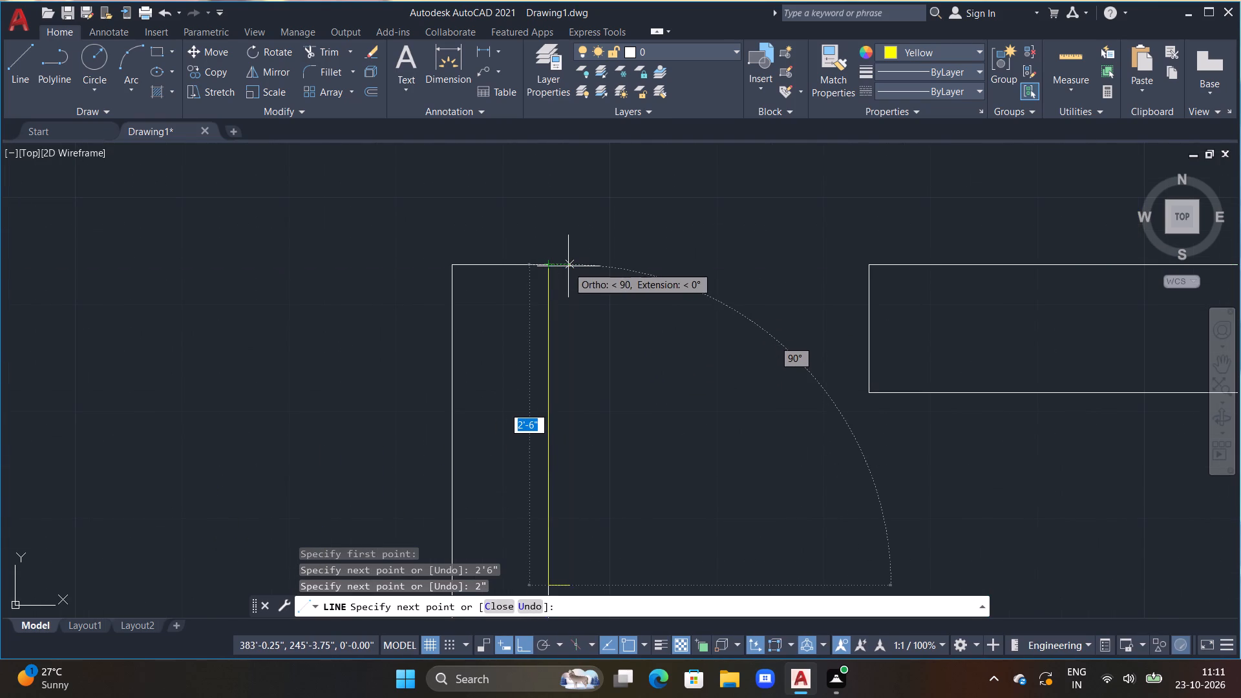
click(568, 266)
click(546, 267)
key(Escape)
Draw this 2'6" door's swing arc from the leaf's south end to the northwest corner of the wall end to its east.
scroll(624, 275, down, 2)
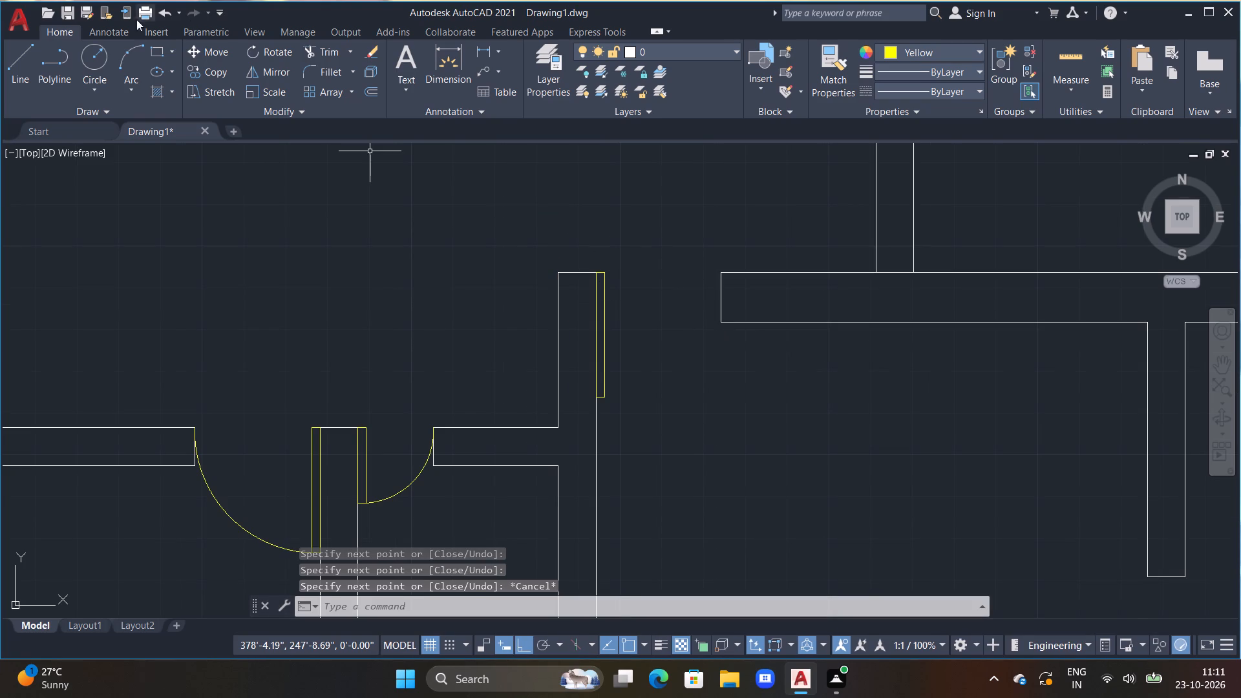
click(132, 58)
scroll(589, 421, up, 3)
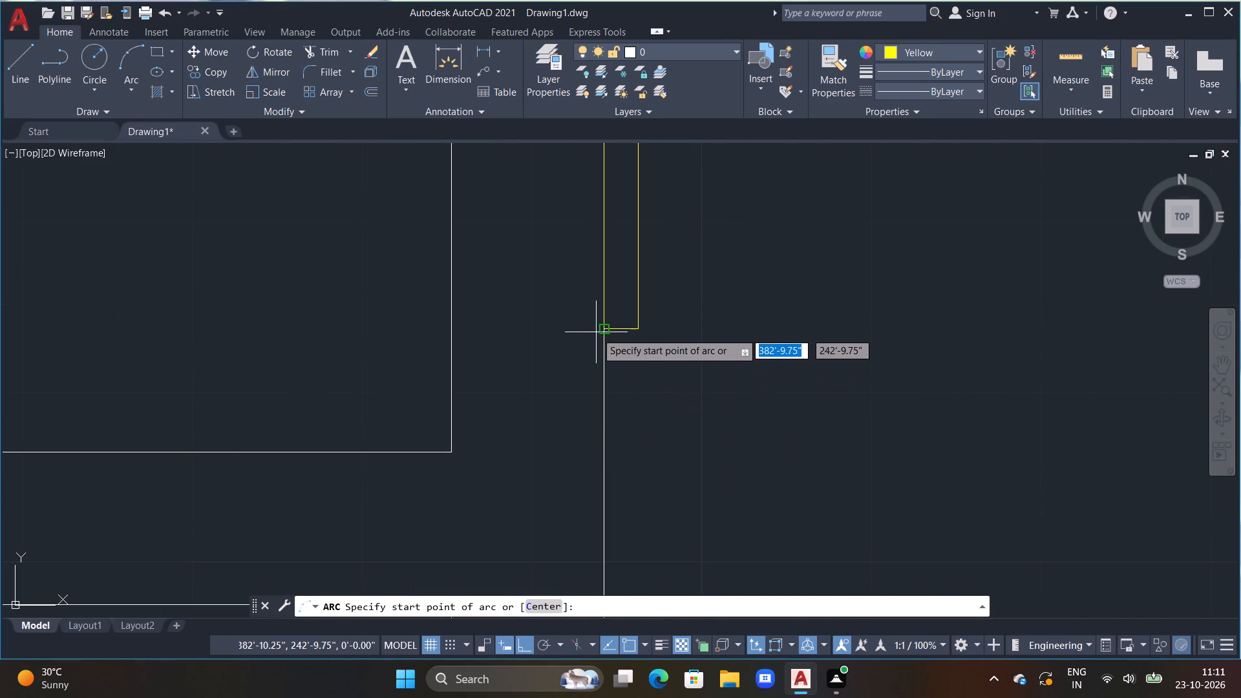
click(603, 330)
click(639, 330)
scroll(688, 306, down, 3)
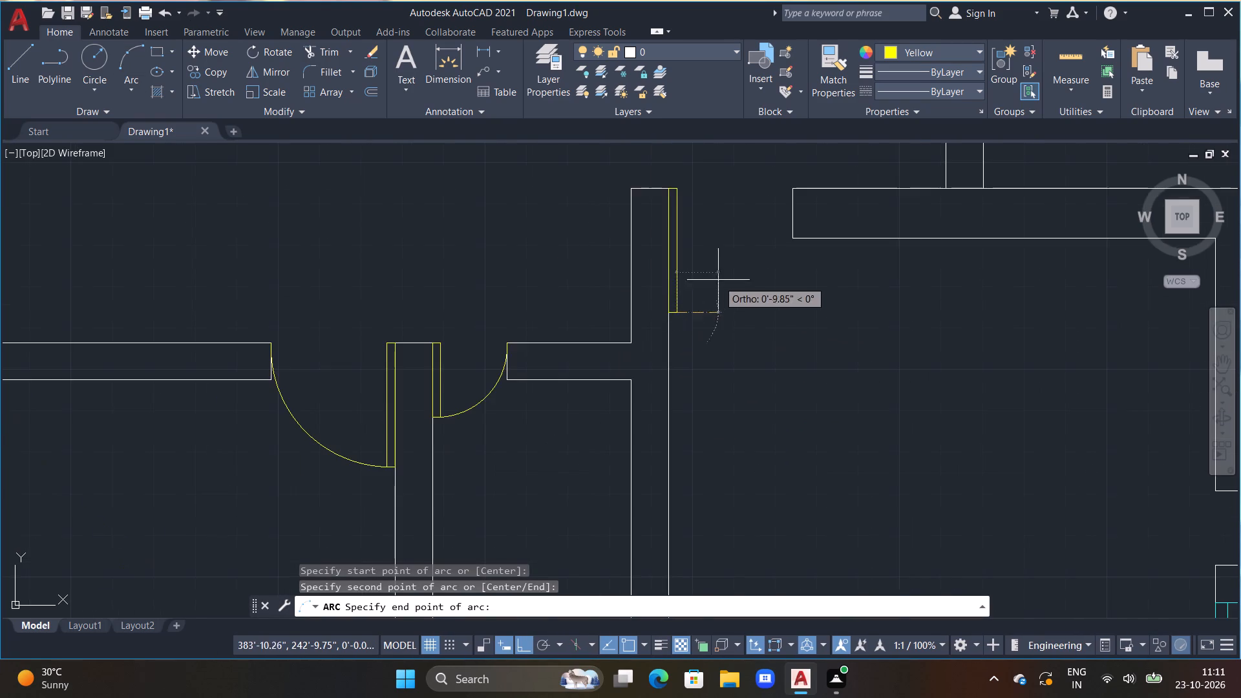
middle_drag(726, 273, 706, 338)
click(772, 253)
scroll(790, 339, down, 3)
key(Escape)
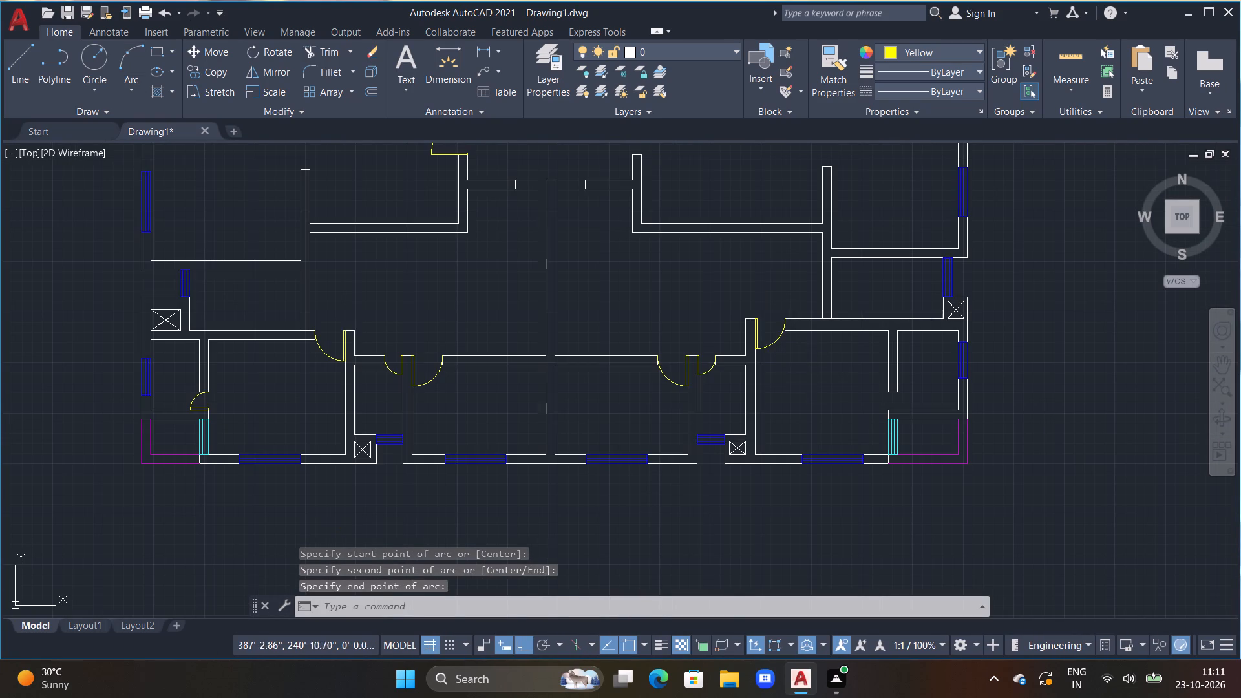
key(Escape)
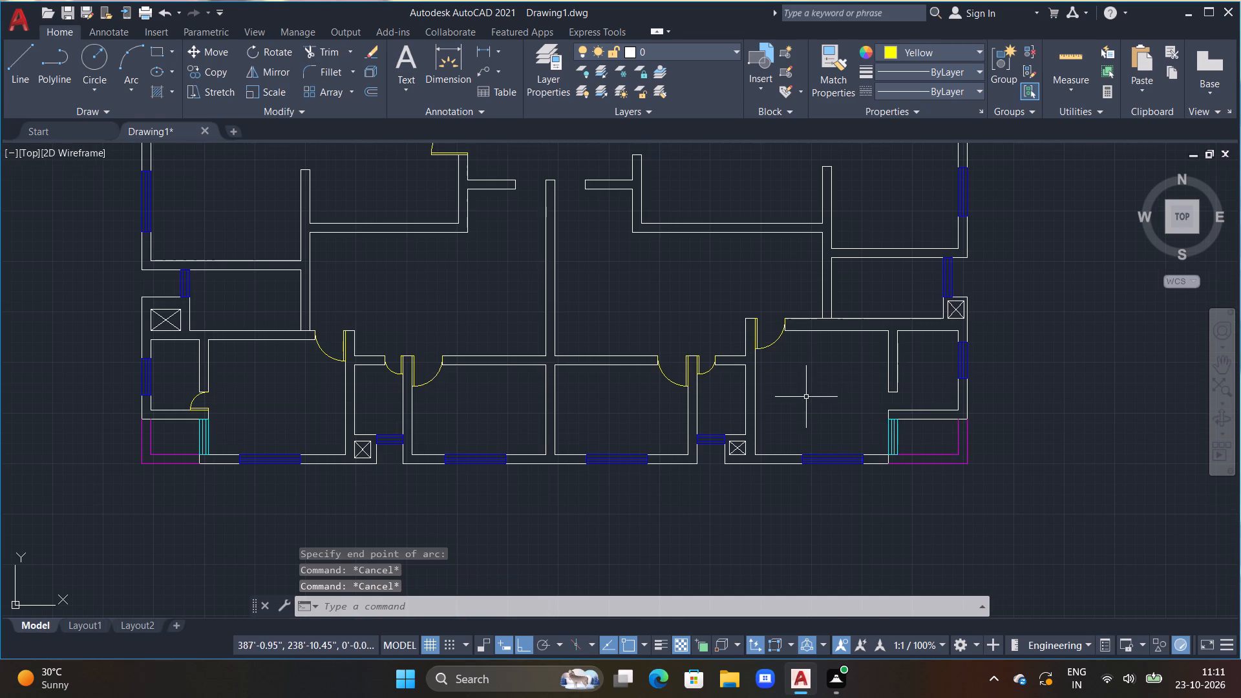
Draw a 1'6" by 2" door leaf running east from the wall corner just north of the southeastern cyan opening, along the wall's north face.
middle_drag(803, 394, 733, 380)
scroll(831, 377, up, 4)
middle_drag(829, 377, 812, 331)
scroll(812, 354, up, 1)
text(L)
key(space)
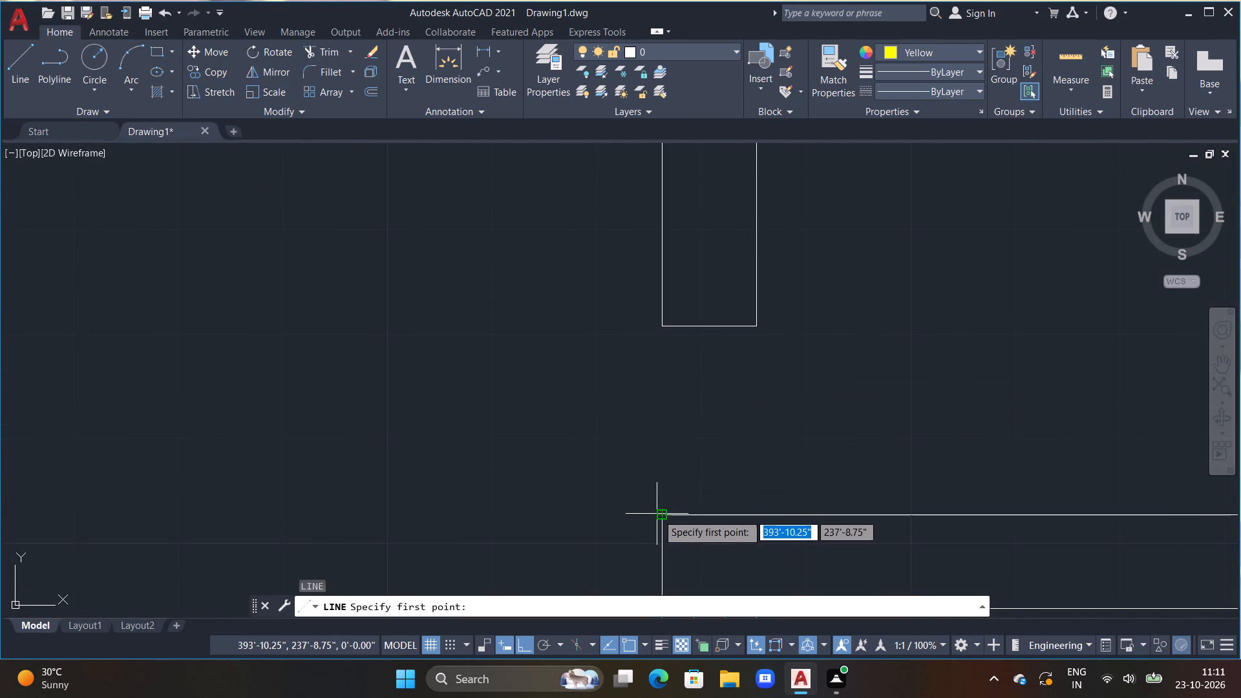
drag(663, 514, 663, 500)
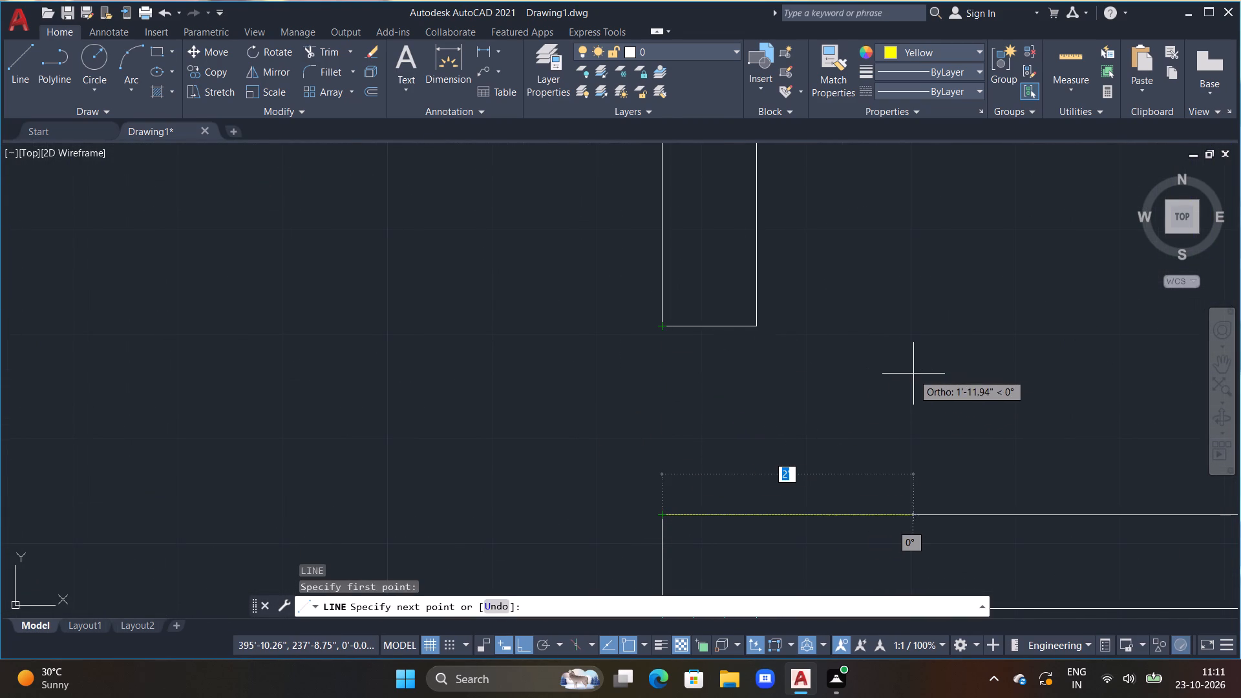
text(1'6")
key(Return)
text(2")
key(Return)
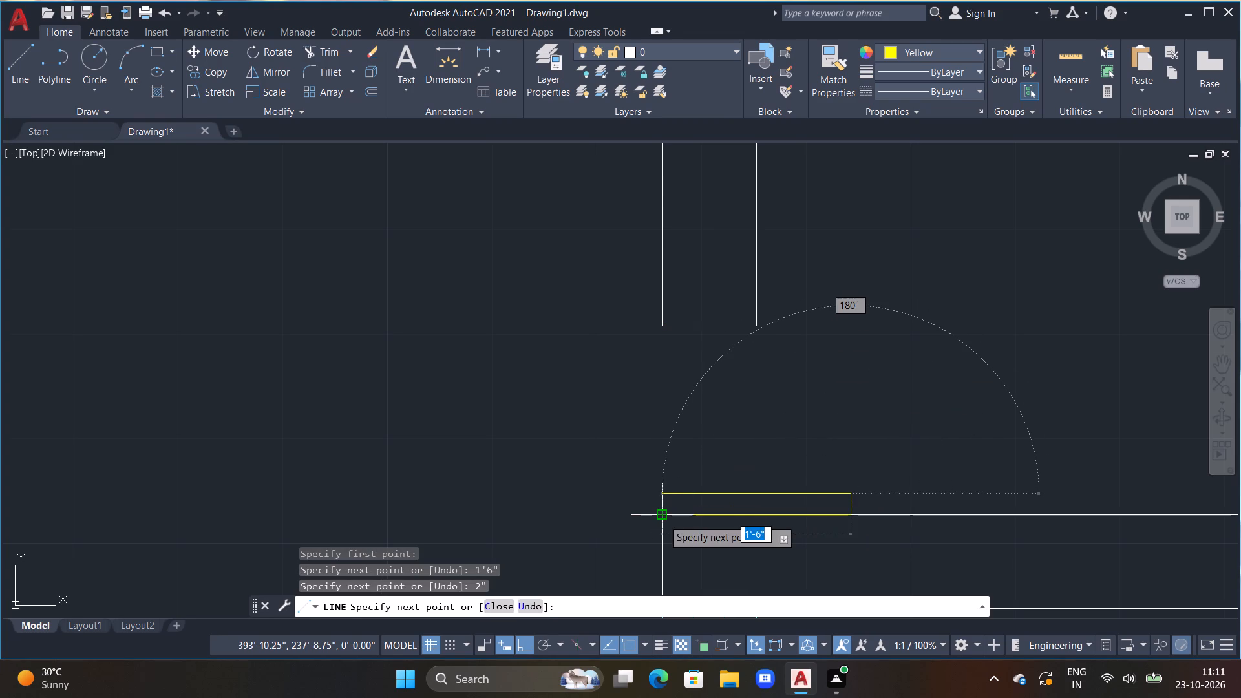
click(661, 494)
click(663, 514)
key(Escape)
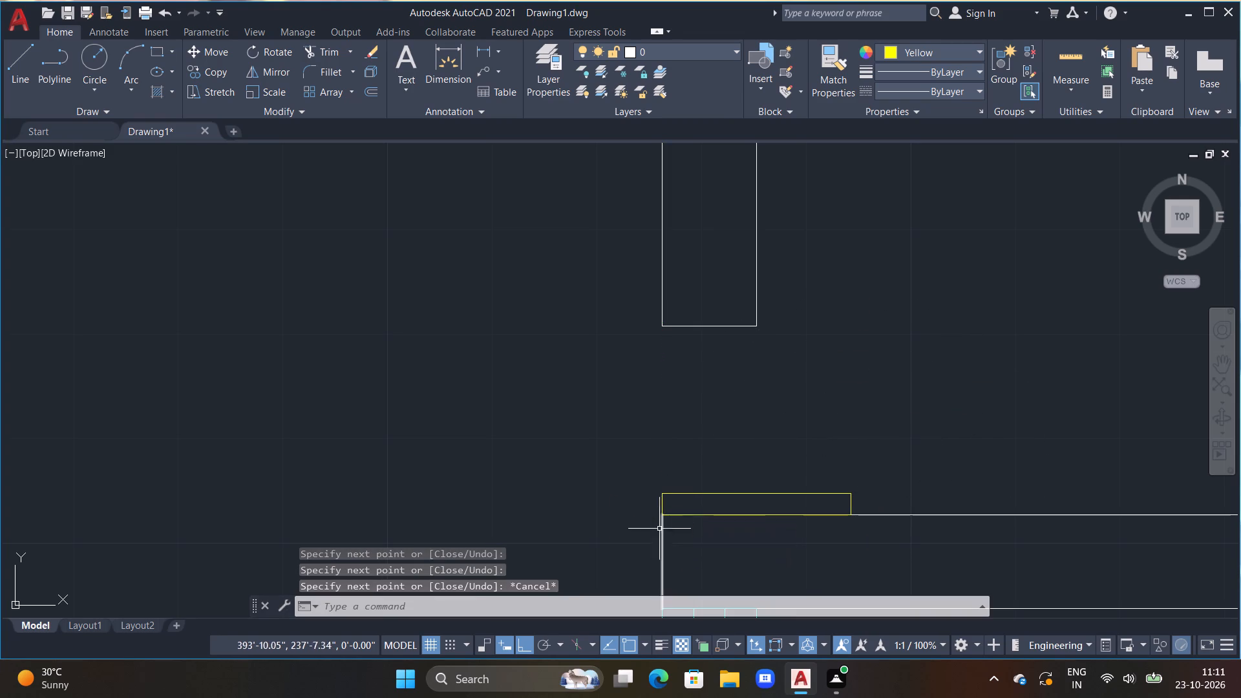
Draw the 1'6" door's swing arc from the leaf's east end to the southwest corner of the wall end to its north.
click(142, 65)
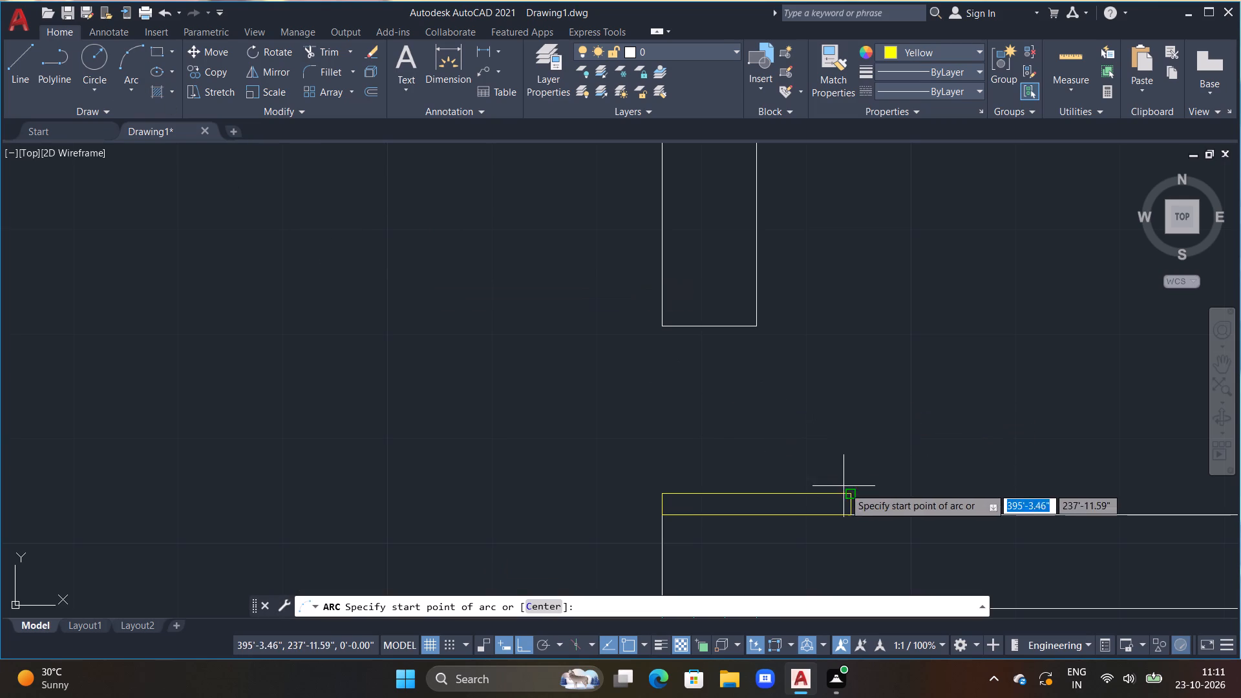
click(852, 511)
click(846, 487)
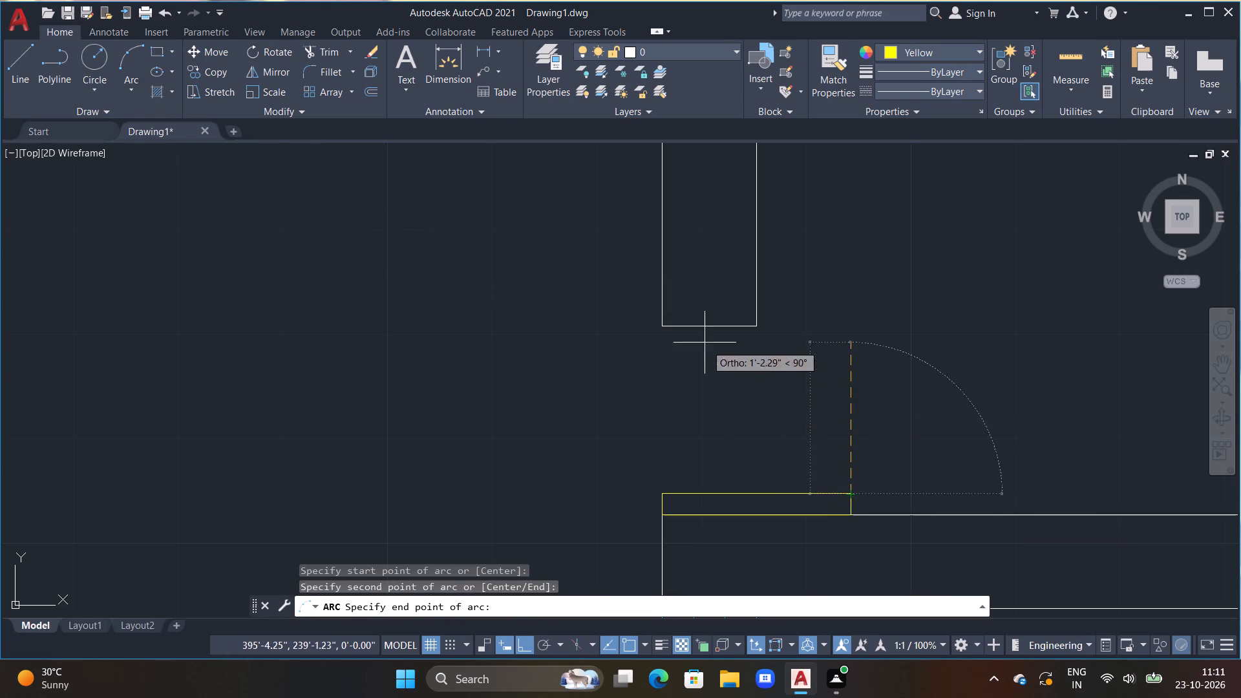
click(664, 324)
scroll(715, 355, down, 5)
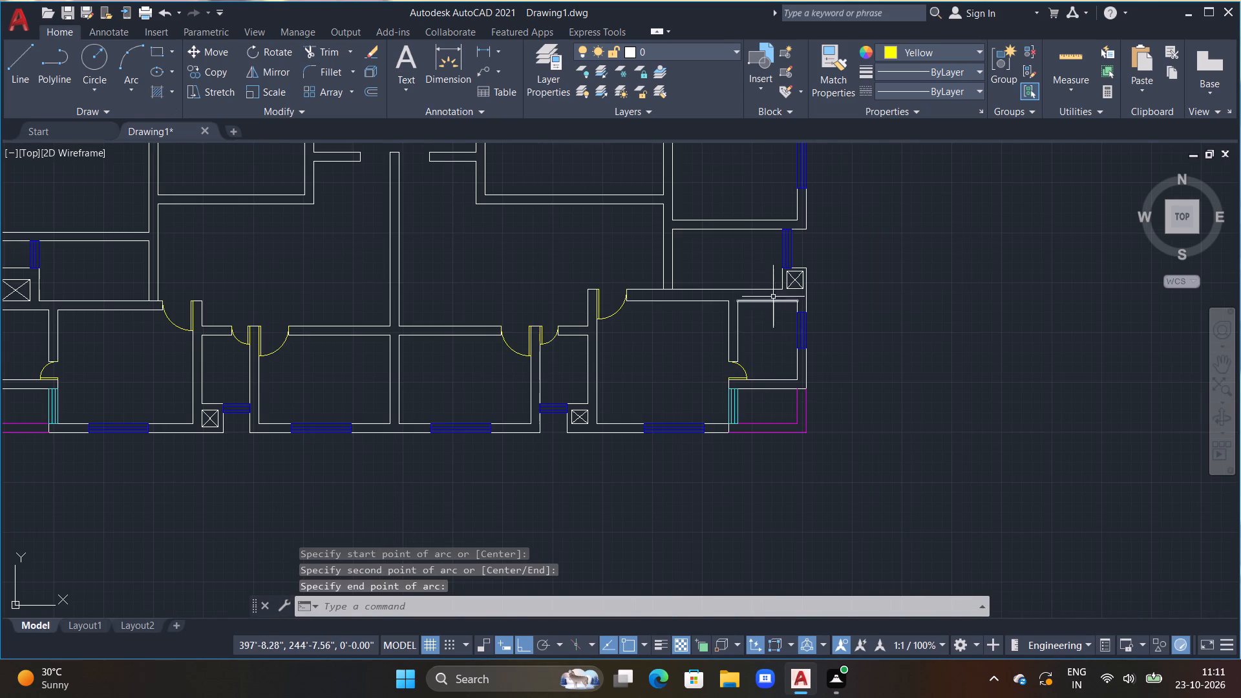
middle_drag(759, 284, 751, 474)
scroll(675, 305, up, 2)
key(Escape)
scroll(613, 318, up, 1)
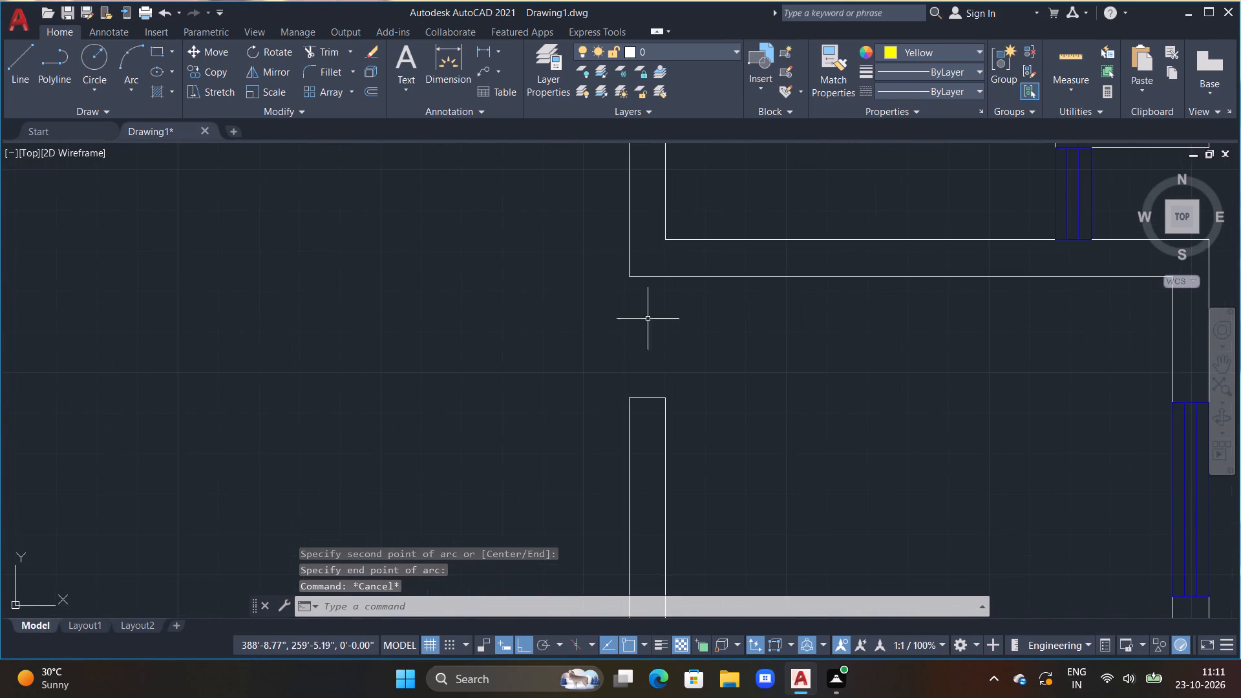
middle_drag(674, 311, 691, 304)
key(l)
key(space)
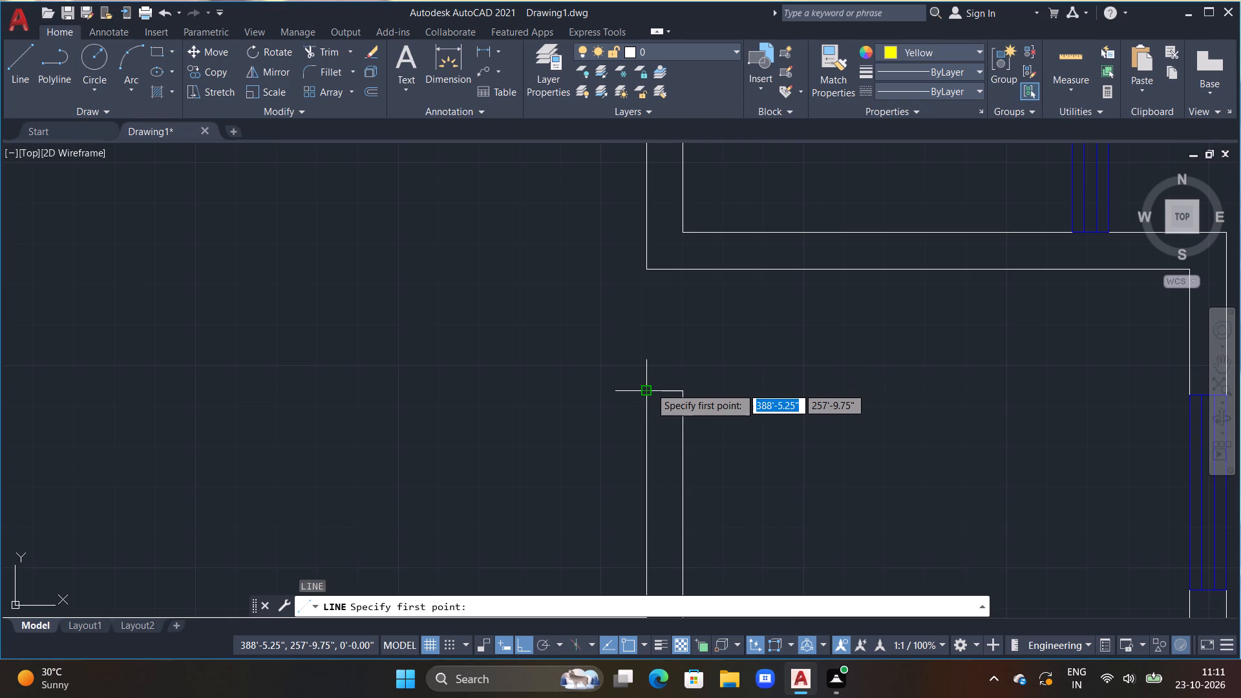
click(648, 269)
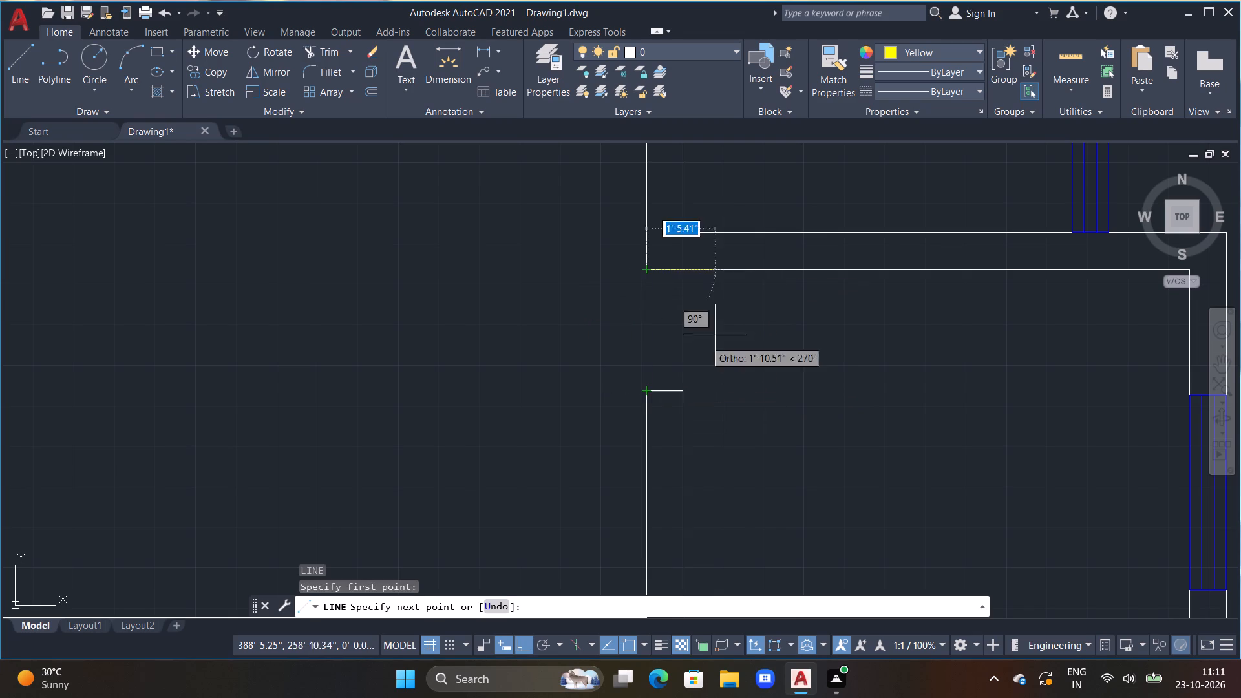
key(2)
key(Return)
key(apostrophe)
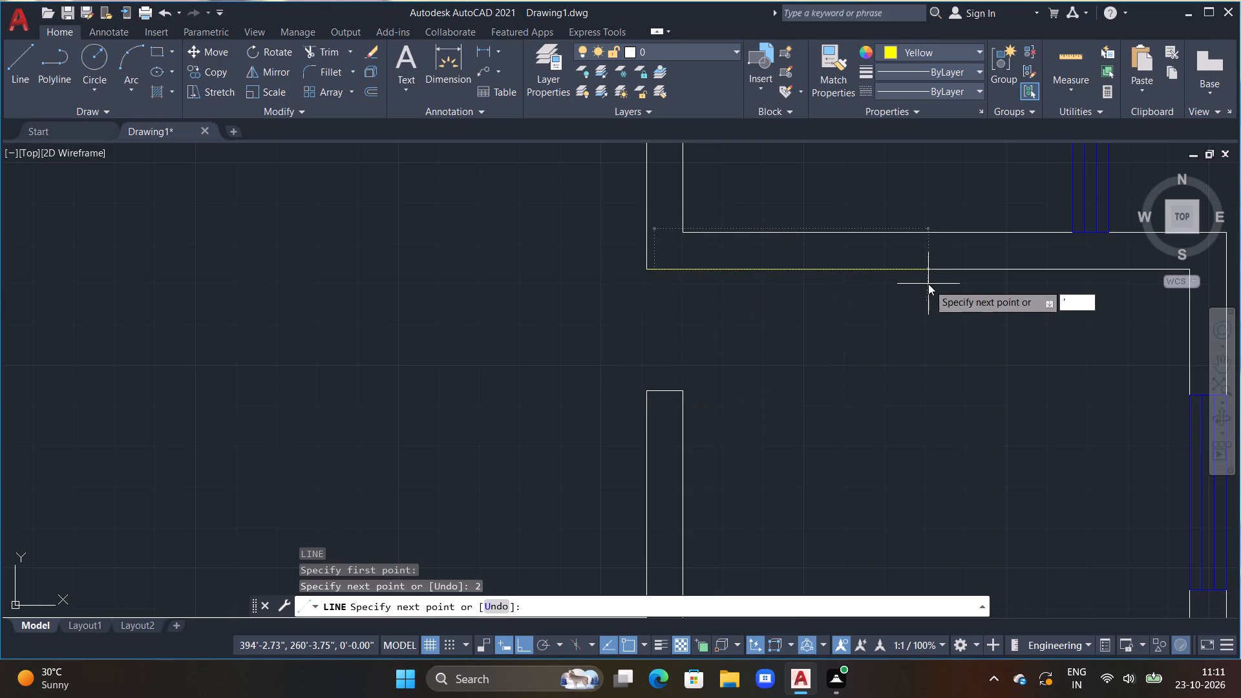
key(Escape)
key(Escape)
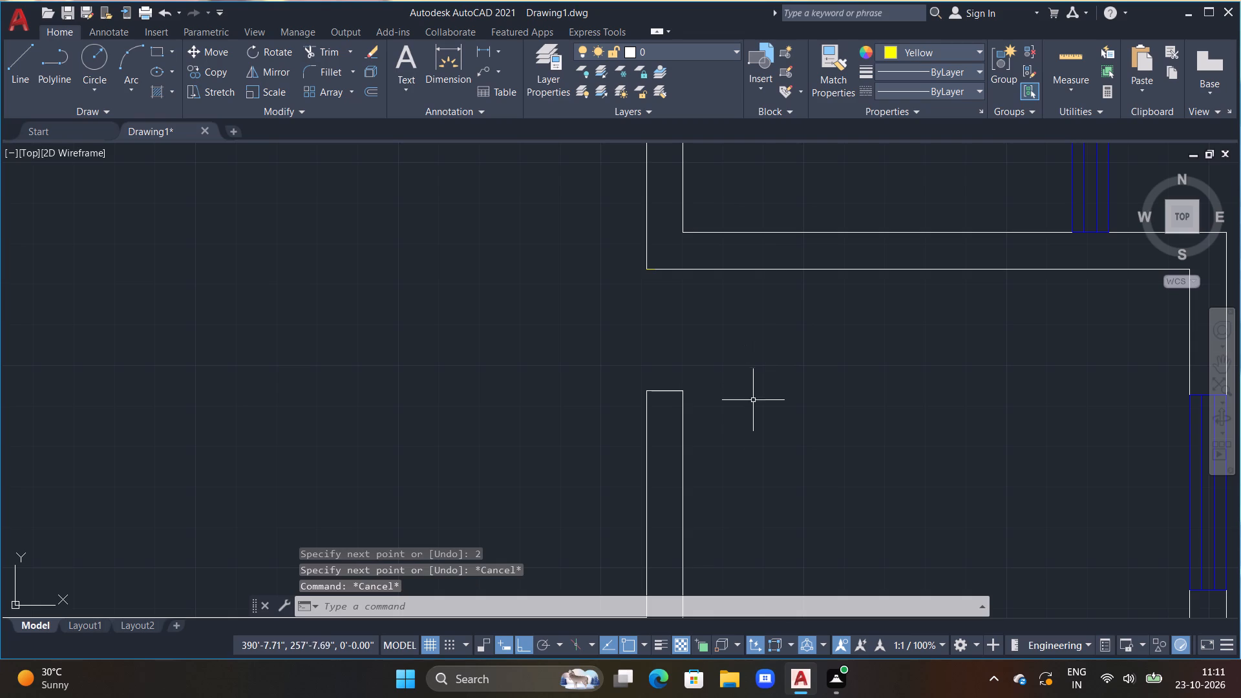
Draw a 2'6" by 2" door leaf running east from the wall's southwest corner on the north side of the next eastern room's opening.
text(L)
key(space)
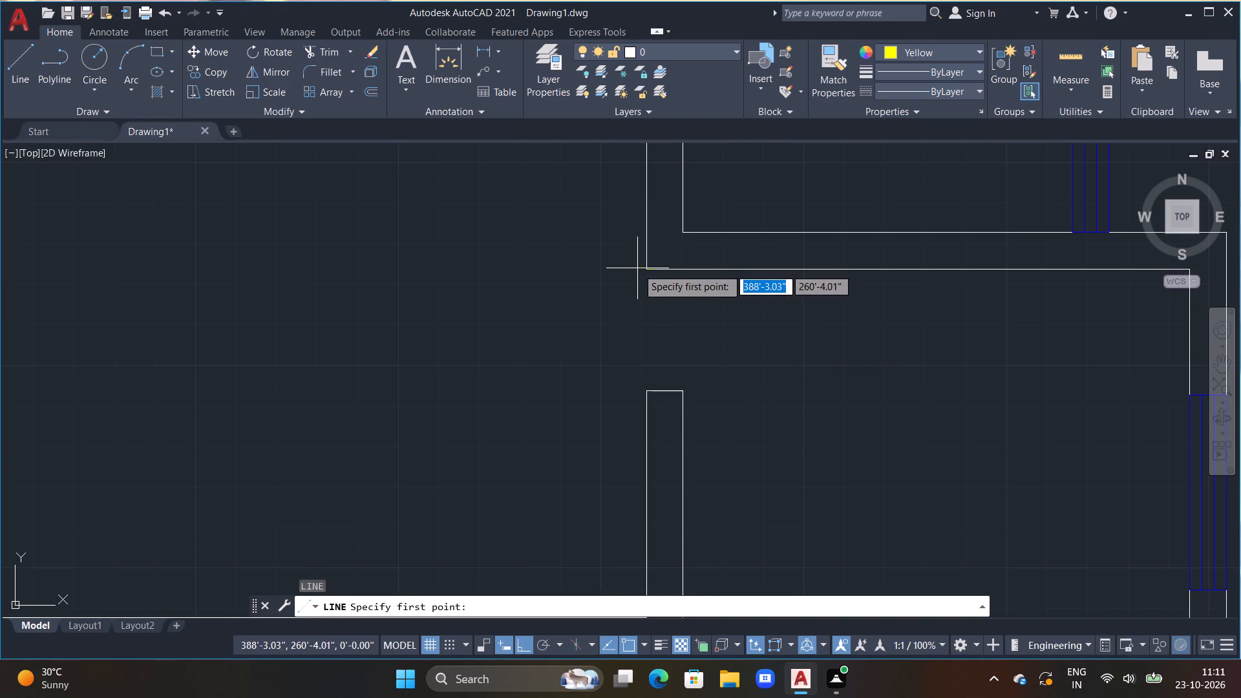
scroll(643, 275, up, 4)
drag(654, 242, 704, 259)
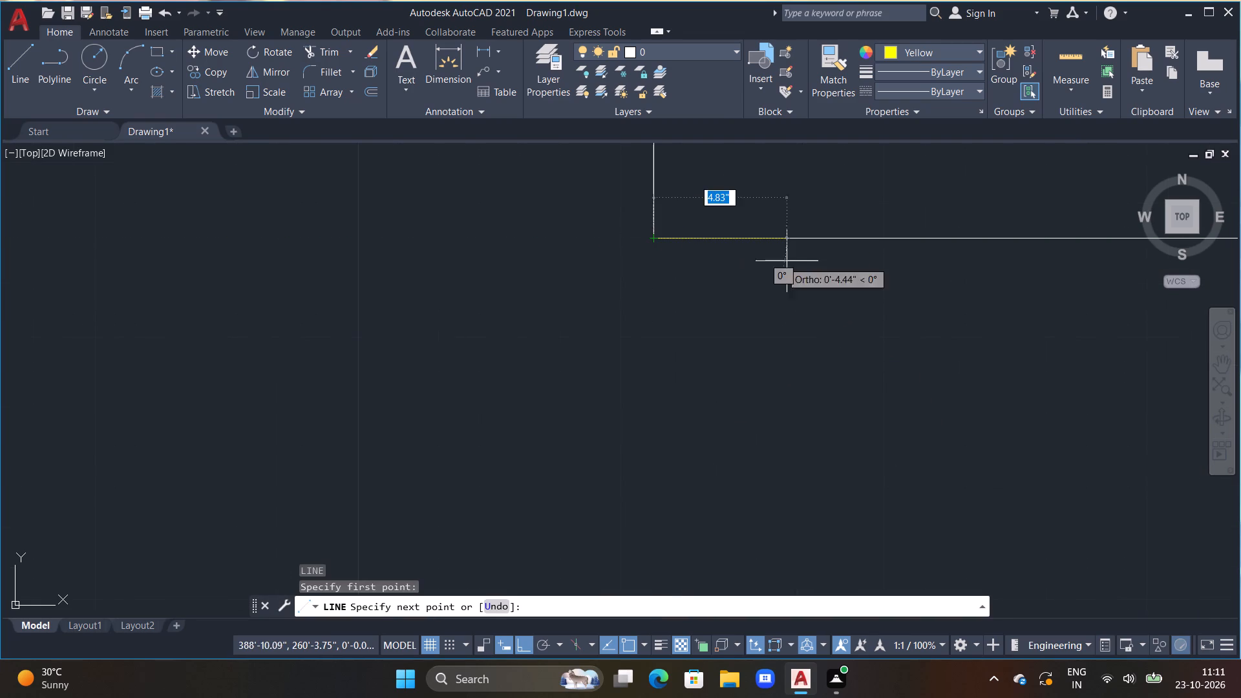
text(2'6")
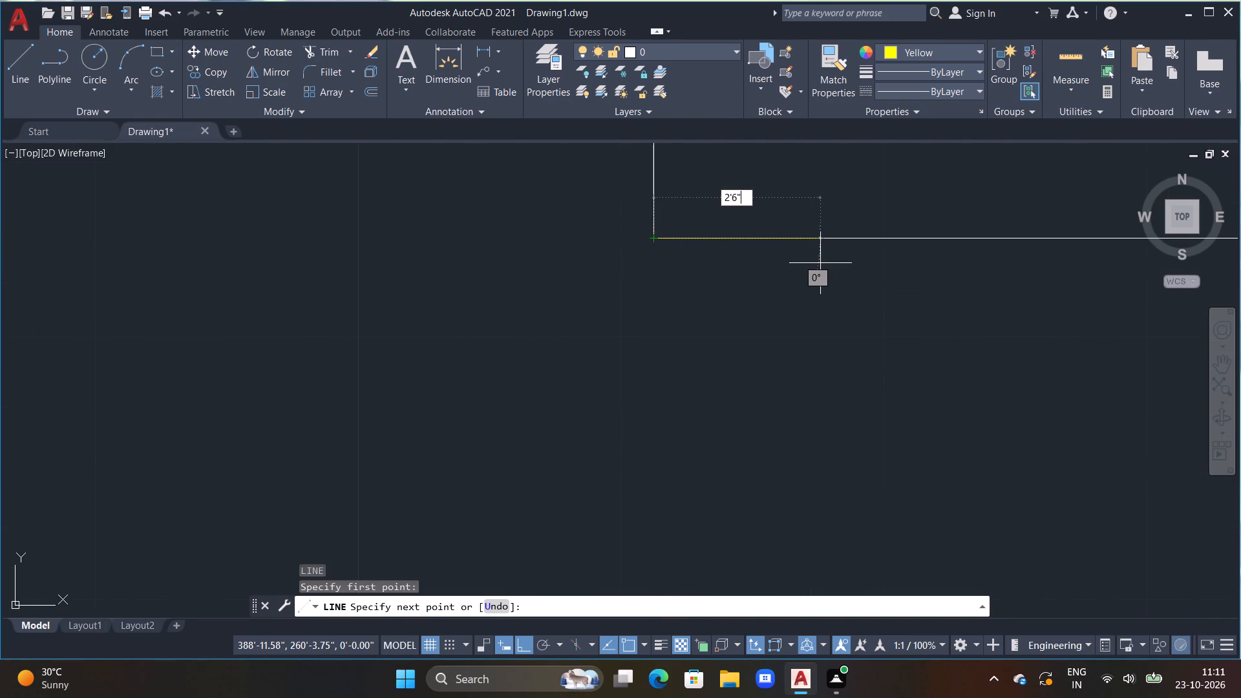
key(Return)
scroll(896, 397, down, 1)
middle_drag(861, 388, 617, 340)
scroll(617, 342, down, 1)
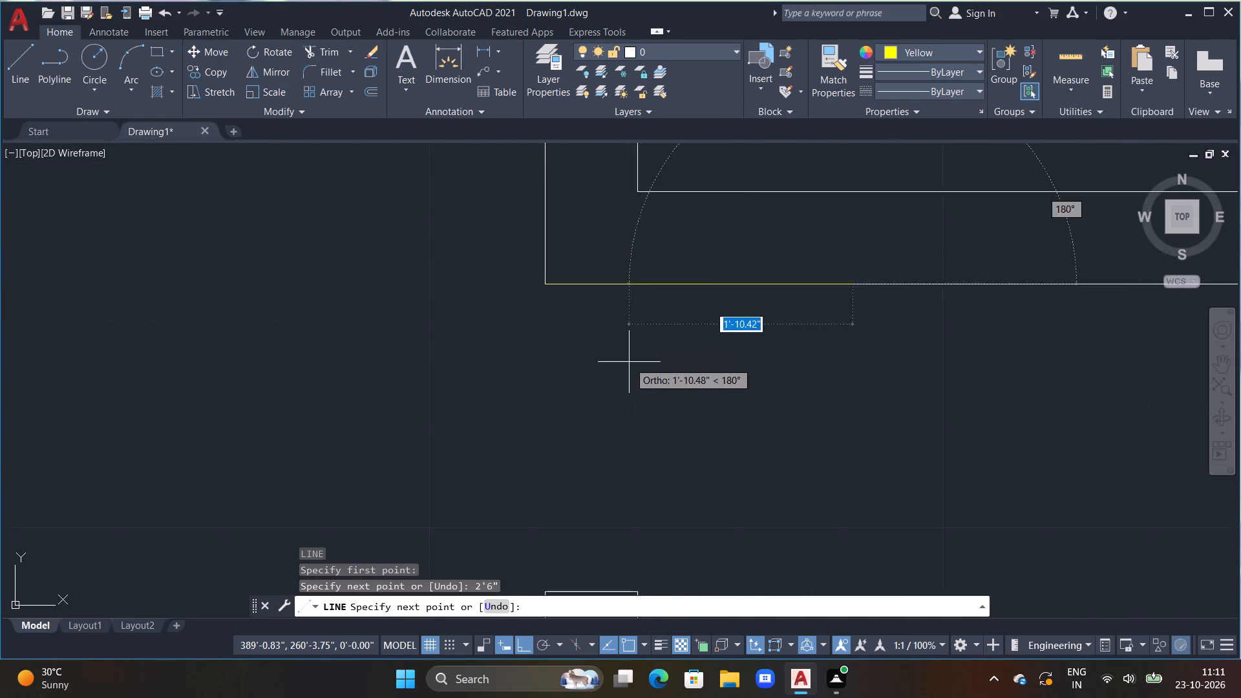
scroll(630, 363, down, 1)
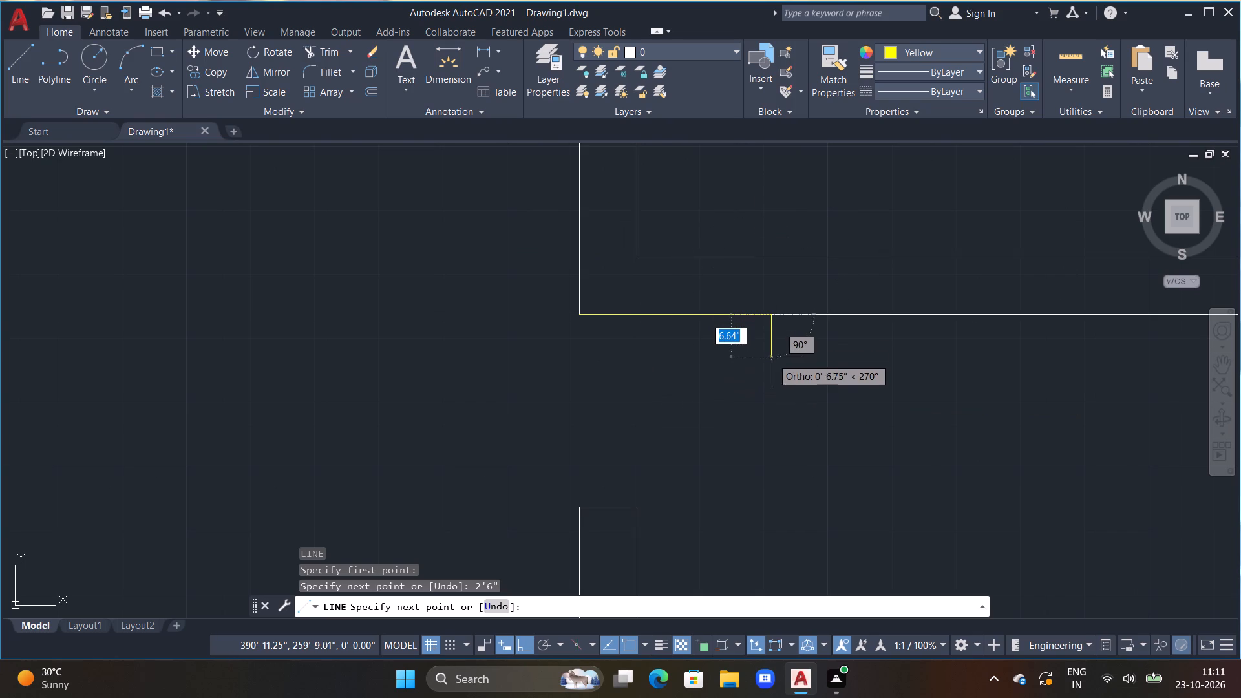
text(2")
key(Return)
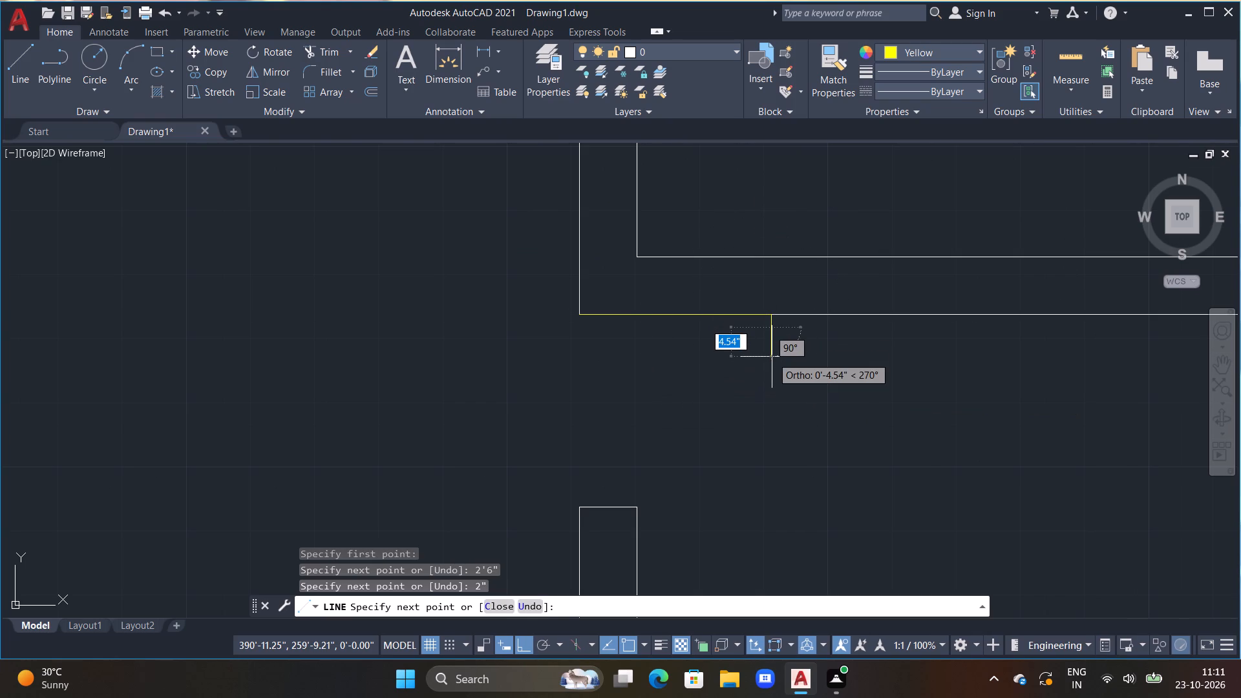
scroll(590, 357, up, 2)
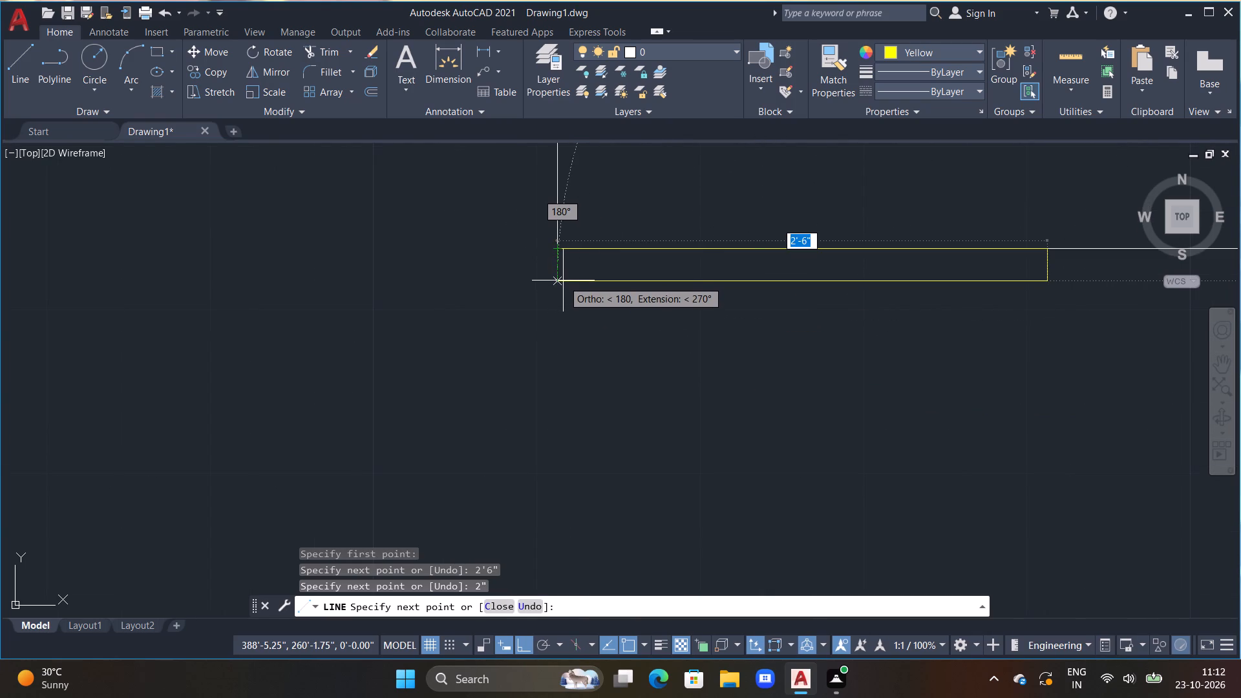
click(557, 280)
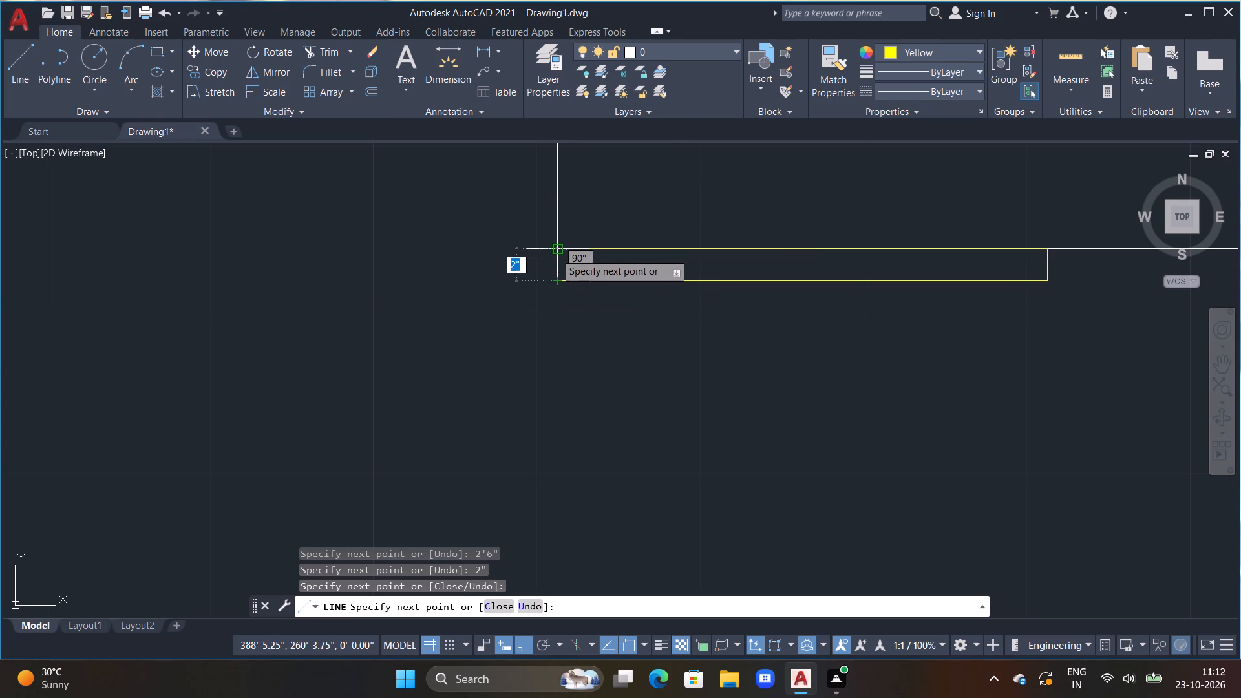
click(555, 251)
key(Escape)
Draw this 2'6" door's swing arc from the leaf's east end to the northwest corner of the wall end to its south.
scroll(555, 255, down, 3)
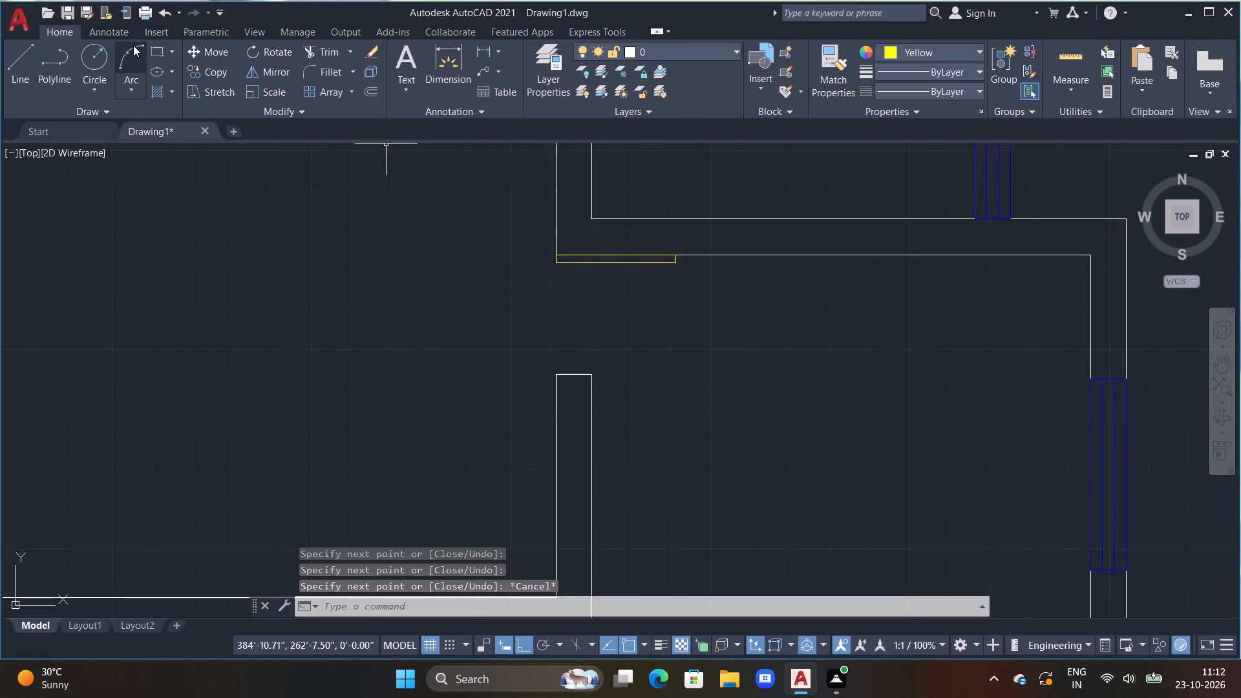
click(133, 45)
scroll(666, 253, up, 2)
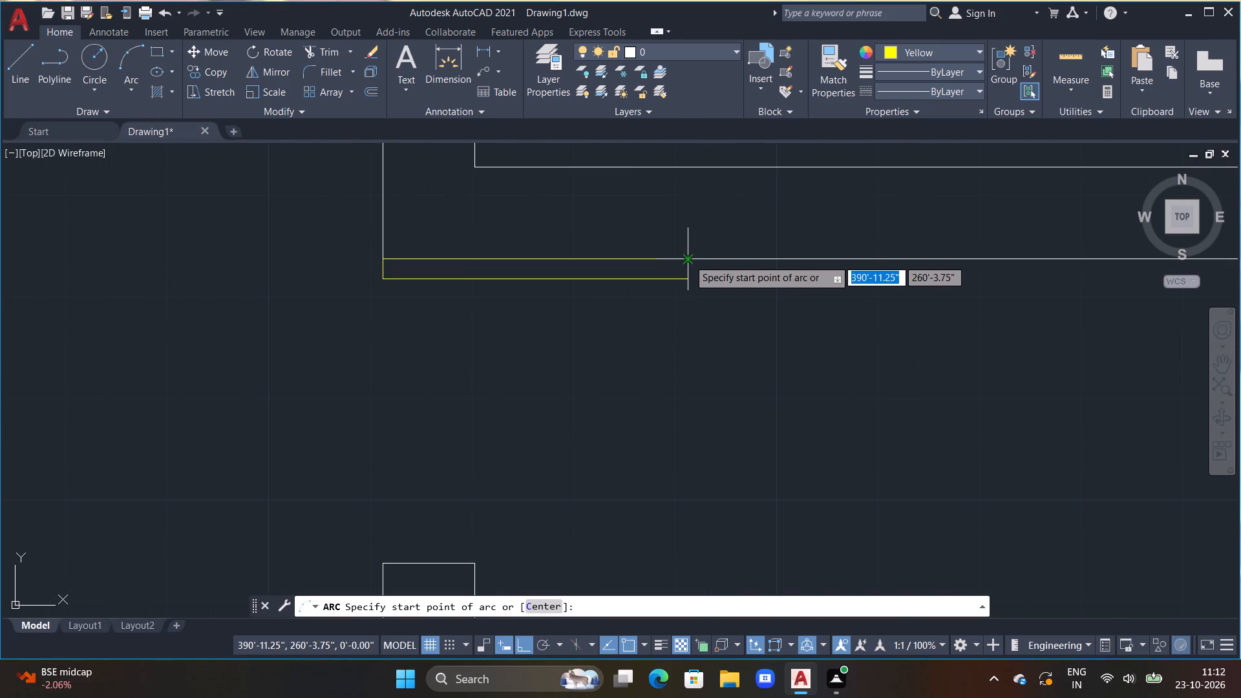
click(683, 259)
click(683, 281)
scroll(670, 341, down, 1)
middle_drag(655, 383, 677, 337)
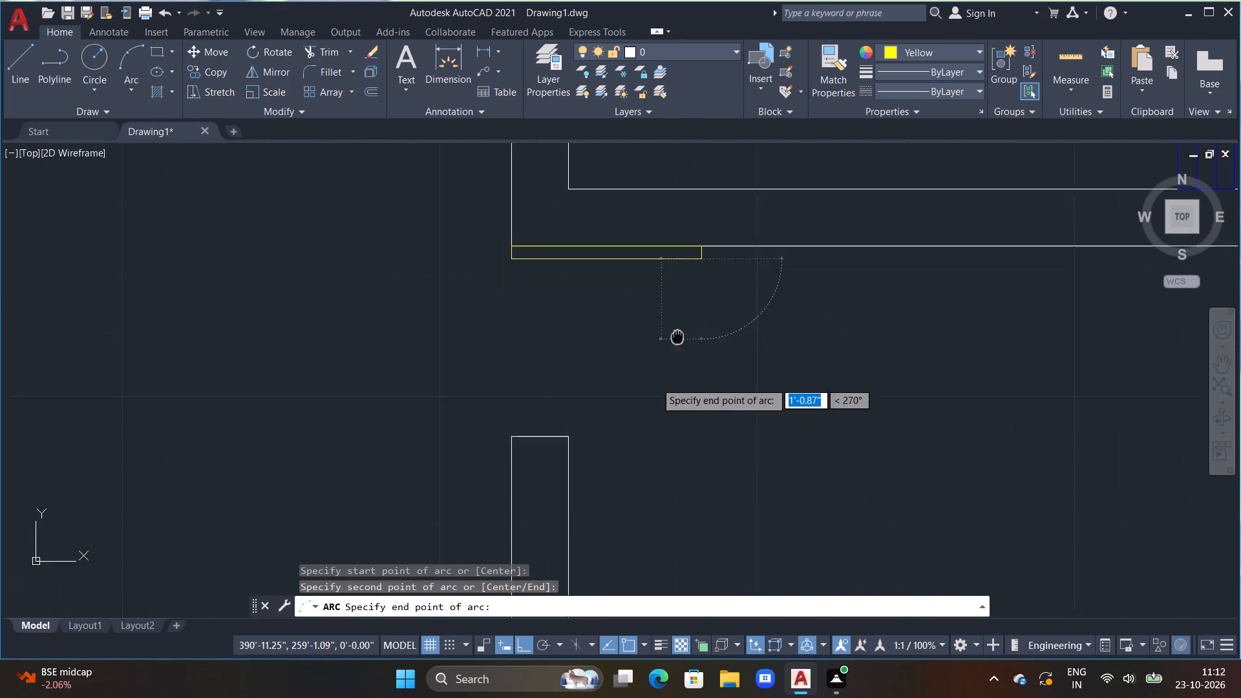
middle_drag(677, 337, 681, 332)
click(513, 428)
scroll(618, 419, down, 3)
key(Escape)
key(Escape)
Draw a 1'6" by 2" door leaf running south from the wall's northeast corner, west of the opening into the small room directly north.
scroll(721, 441, down, 1)
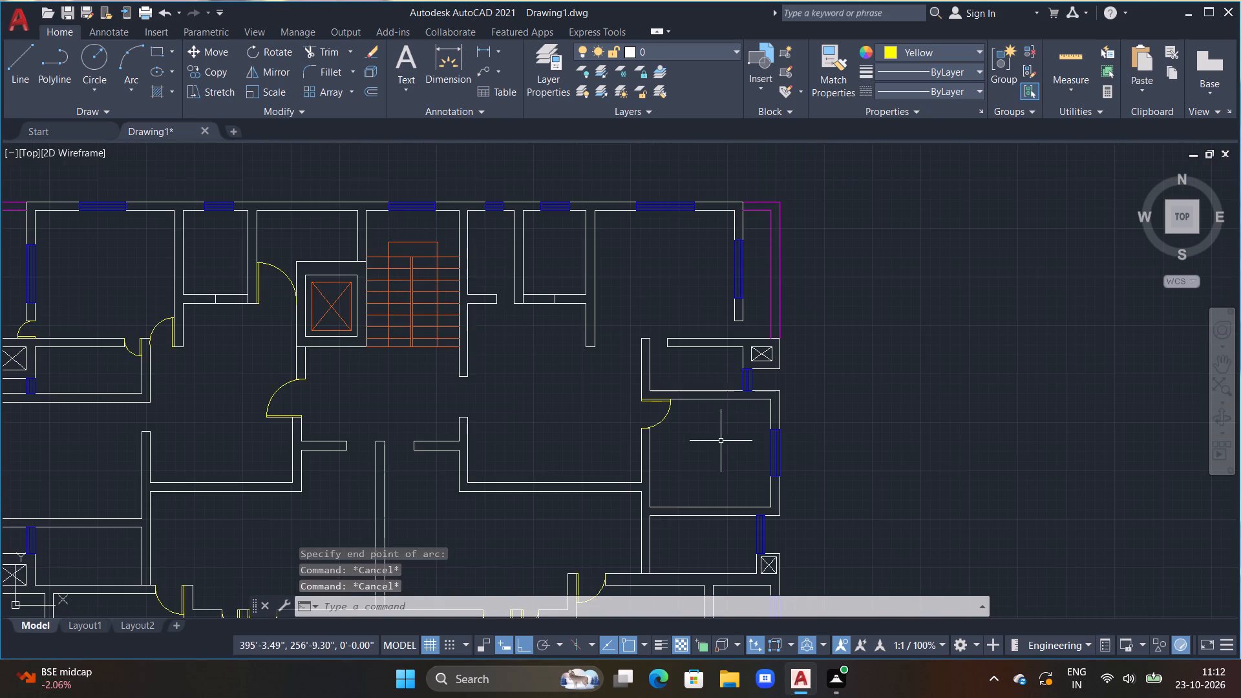
scroll(658, 305, up, 2)
middle_drag(663, 366, 695, 279)
scroll(694, 280, up, 2)
scroll(690, 333, up, 1)
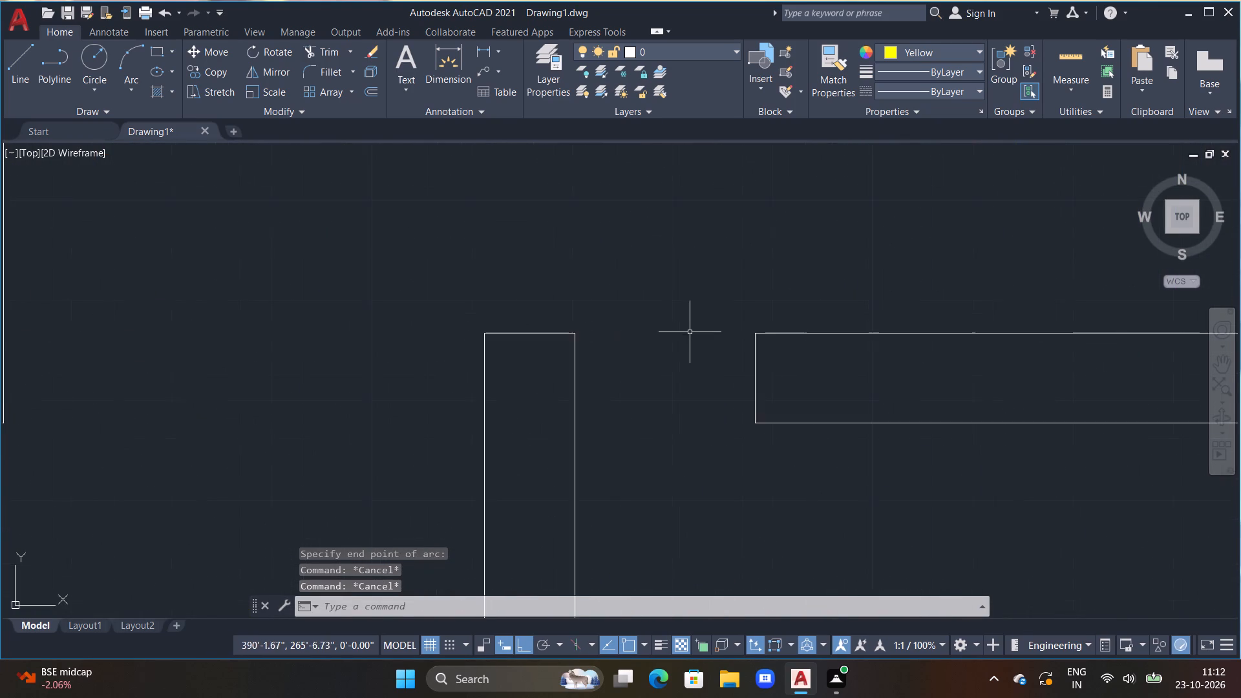
middle_drag(697, 304, 706, 273)
key(l)
key(space)
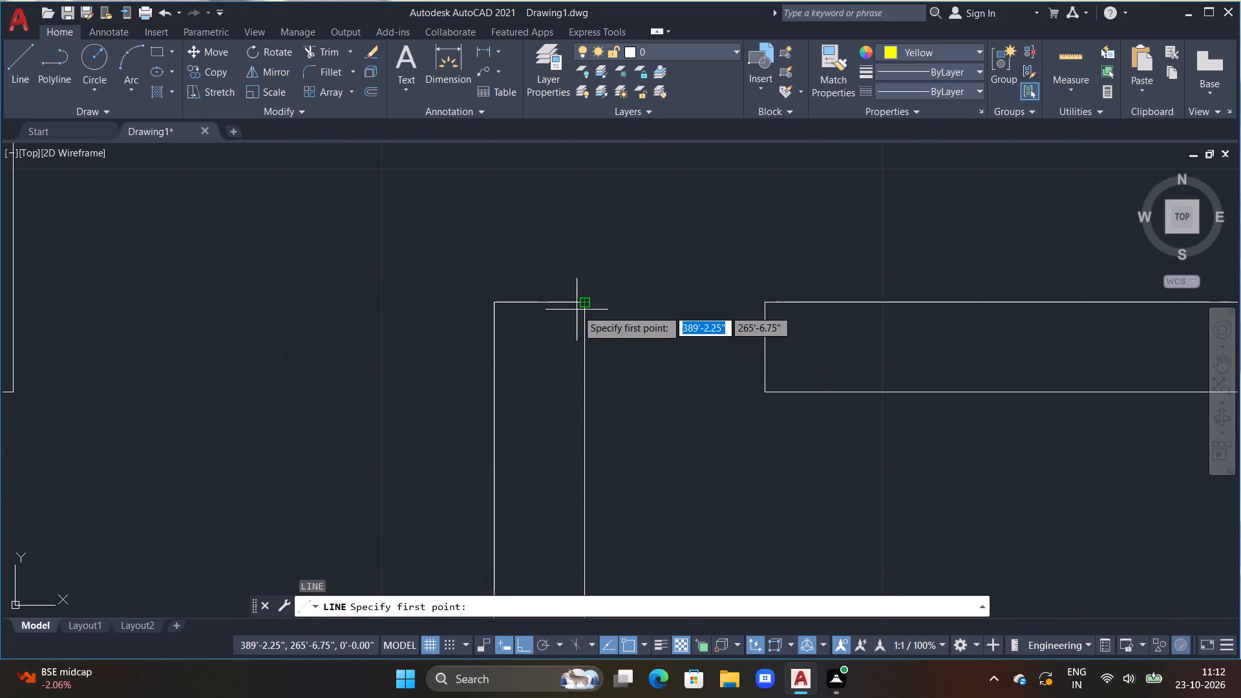
click(587, 302)
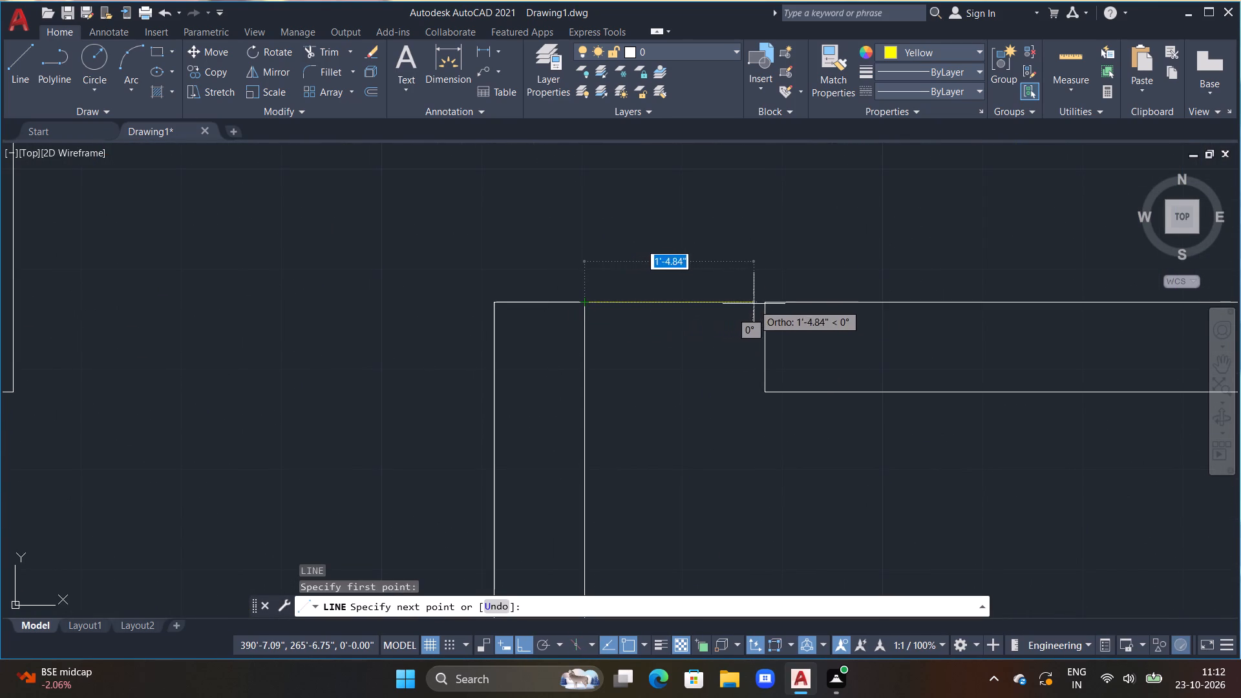
middle_drag(639, 447, 531, 210)
scroll(564, 279, down, 1)
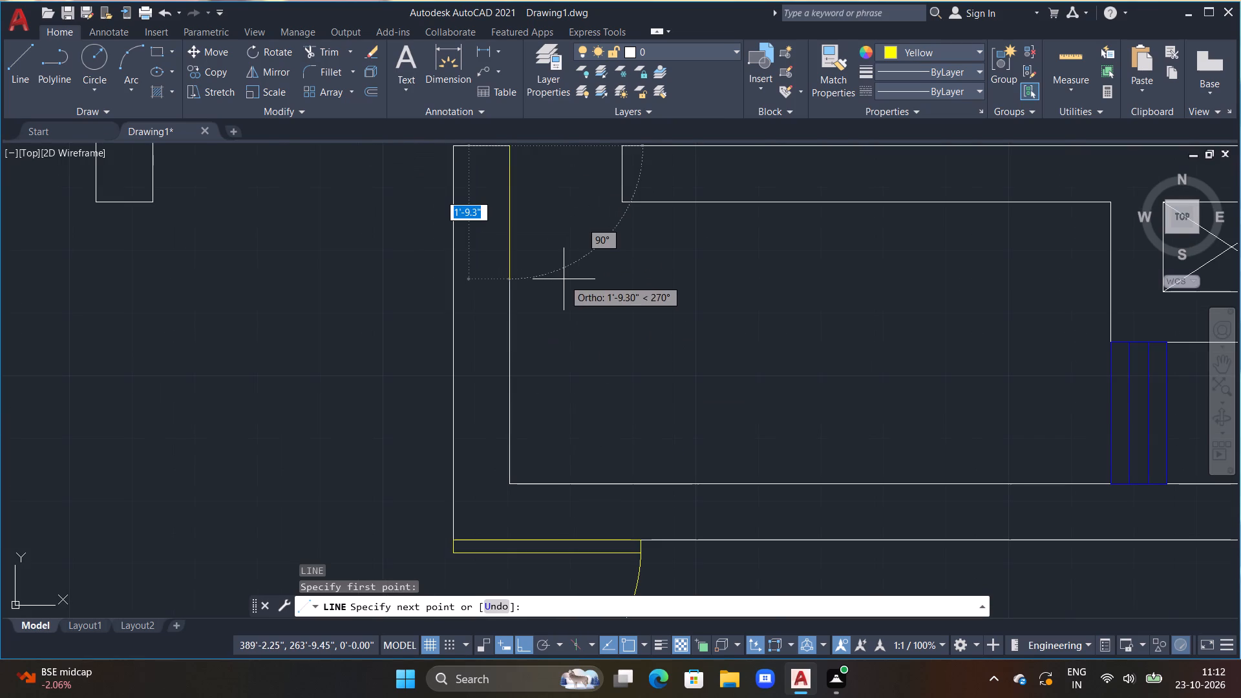
text(1'6")
key(Return)
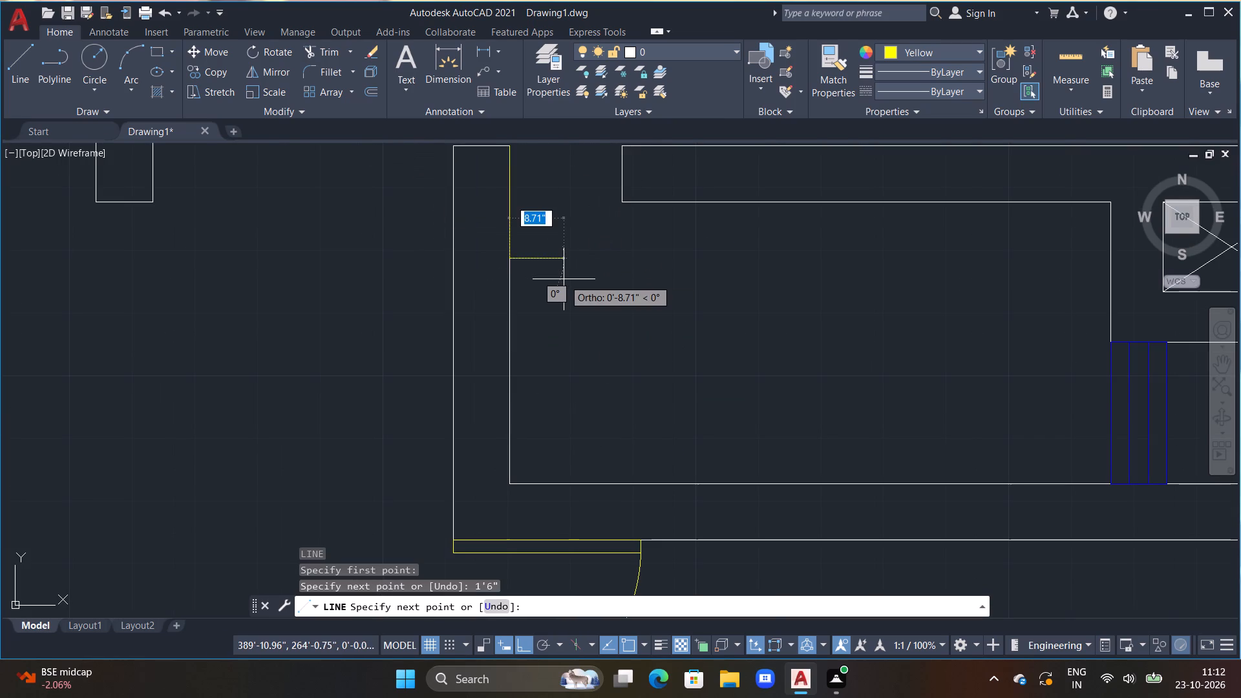
text(2")
key(Return)
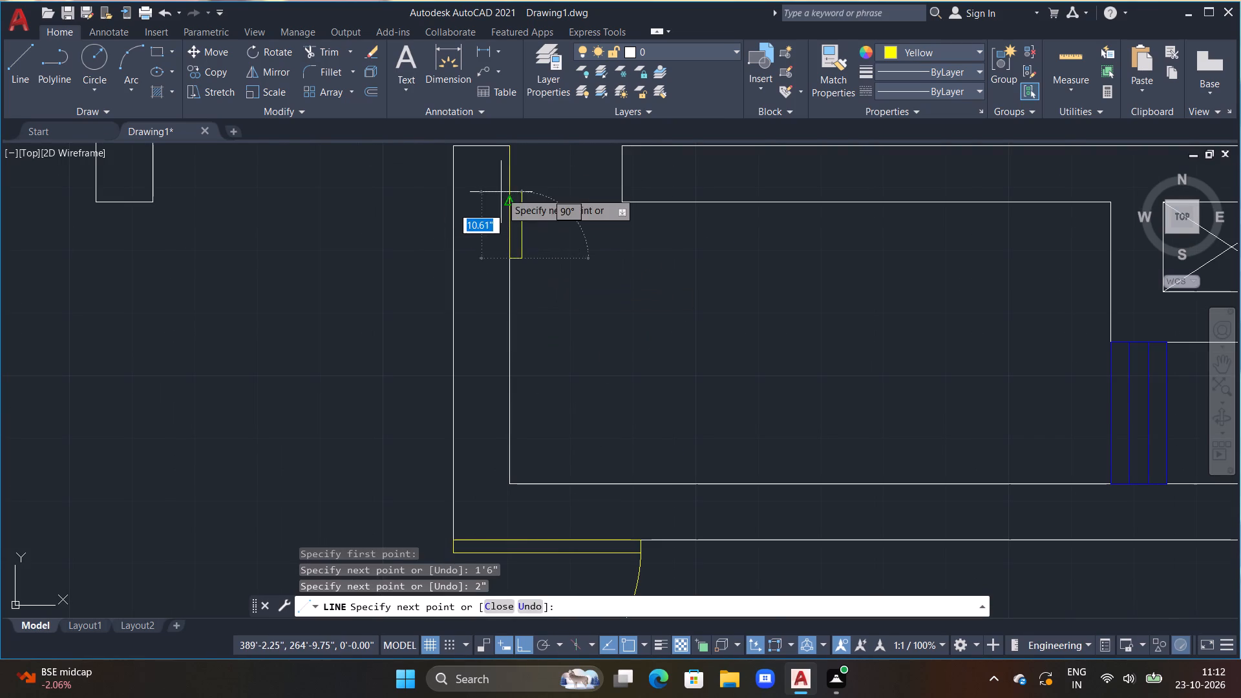
middle_drag(520, 264, 522, 310)
middle_drag(533, 220, 542, 392)
scroll(545, 337, up, 2)
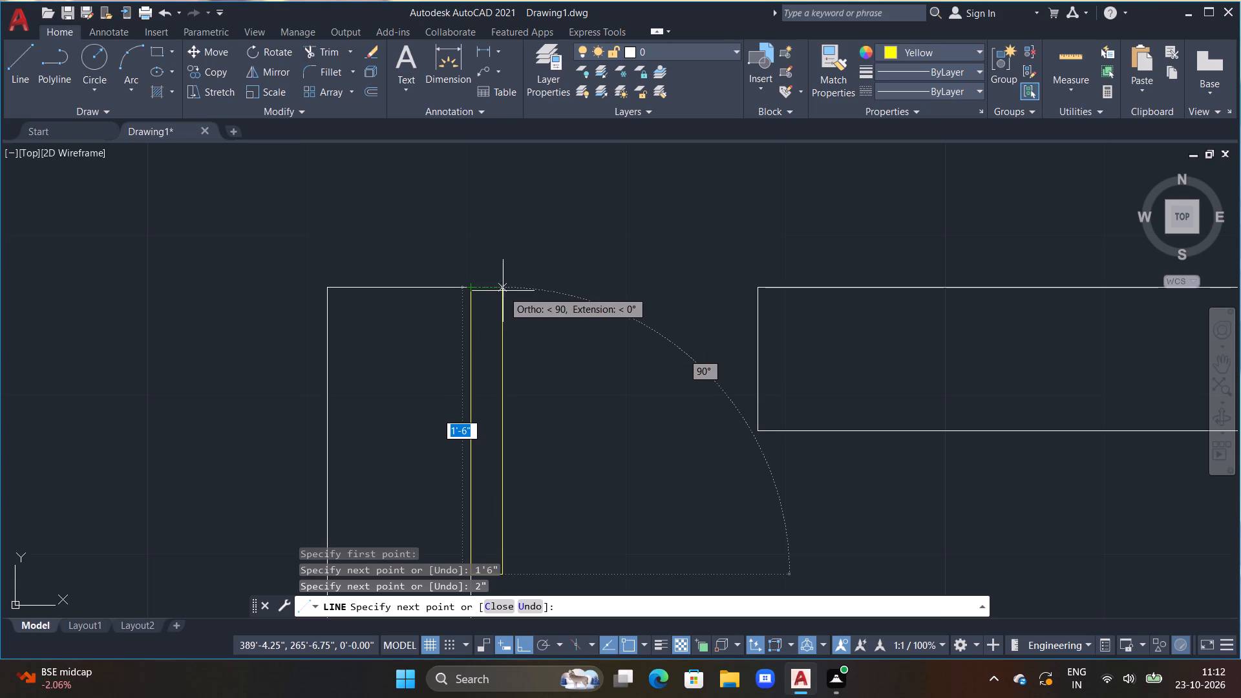
click(504, 286)
click(470, 288)
key(Escape)
Draw this 1'6" door's swing arc from the leaf's south end to the northwest corner of the wall end to its east.
scroll(520, 332, down, 2)
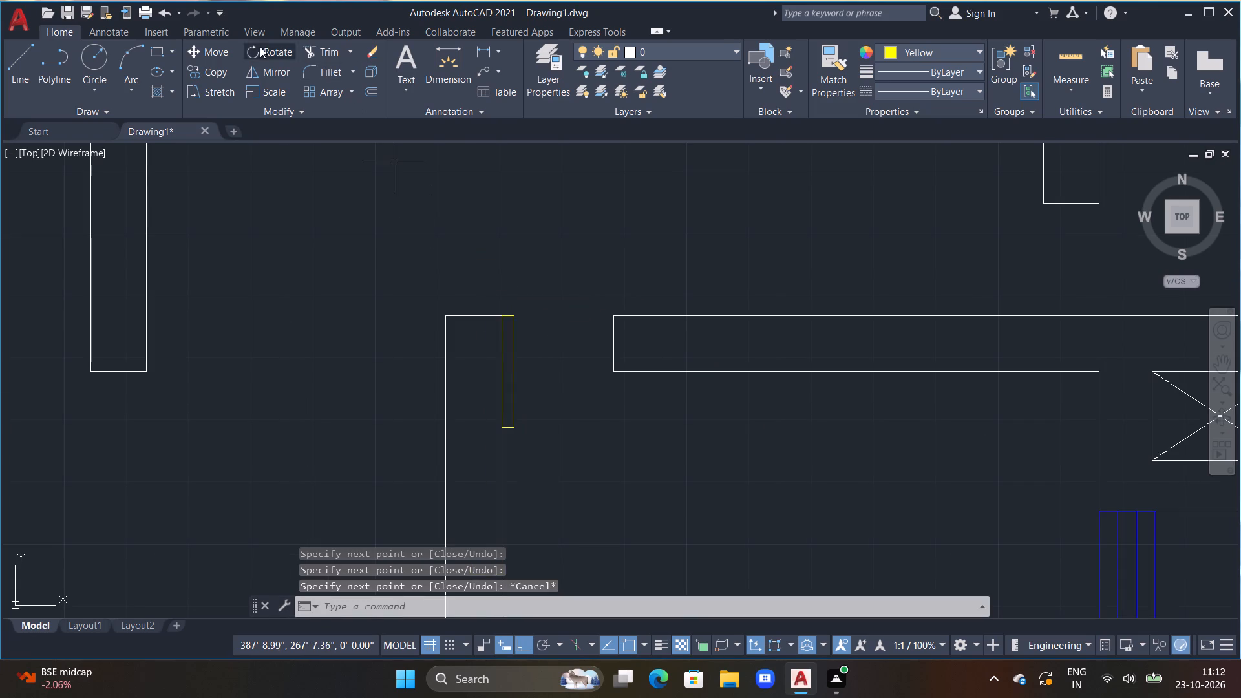
click(127, 41)
scroll(491, 417, up, 2)
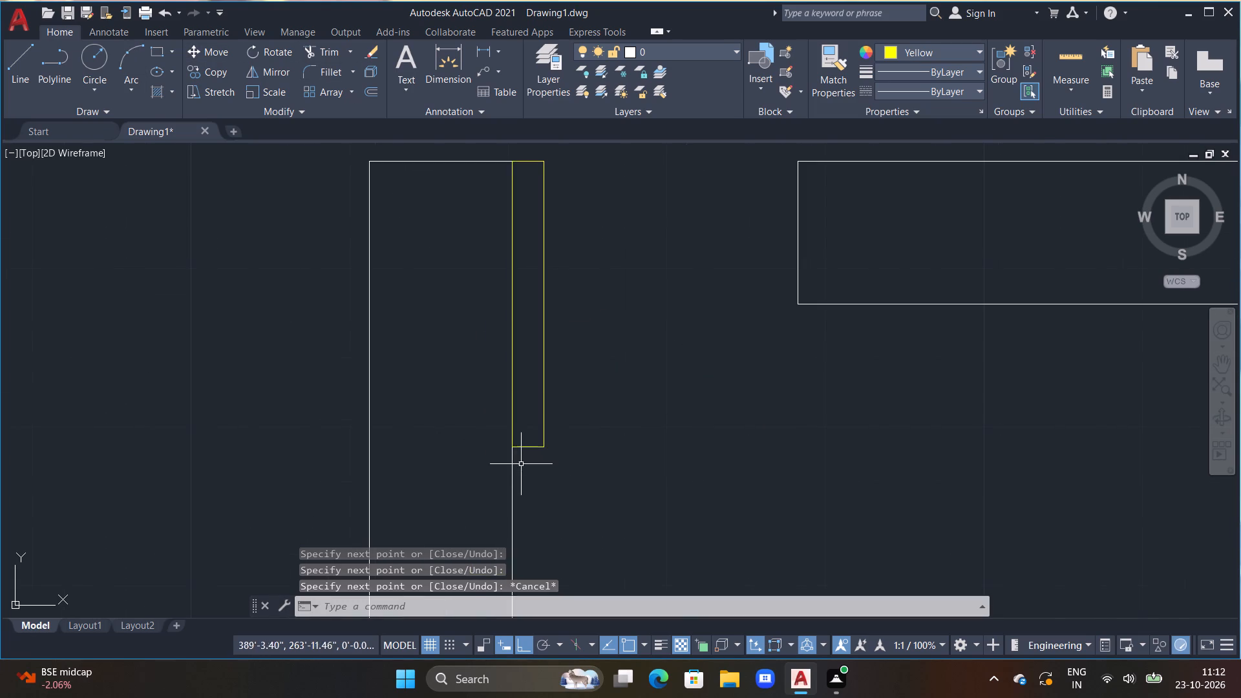
click(129, 58)
drag(129, 58, 133, 74)
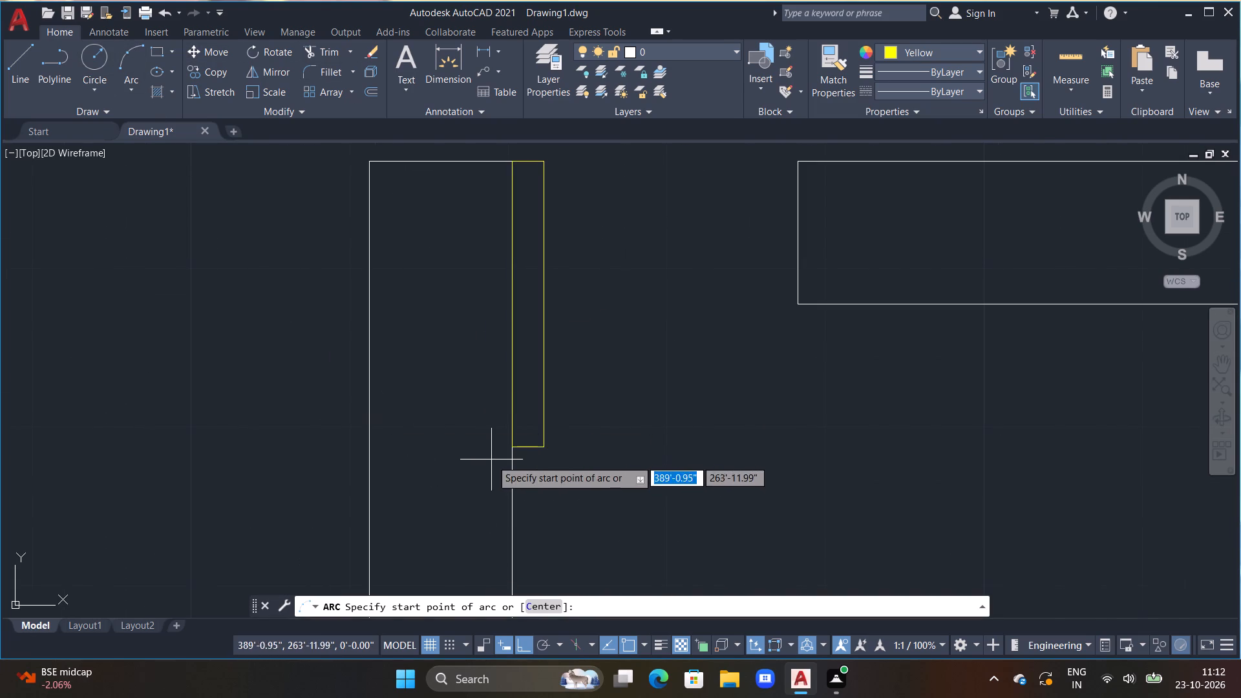
click(511, 446)
click(547, 450)
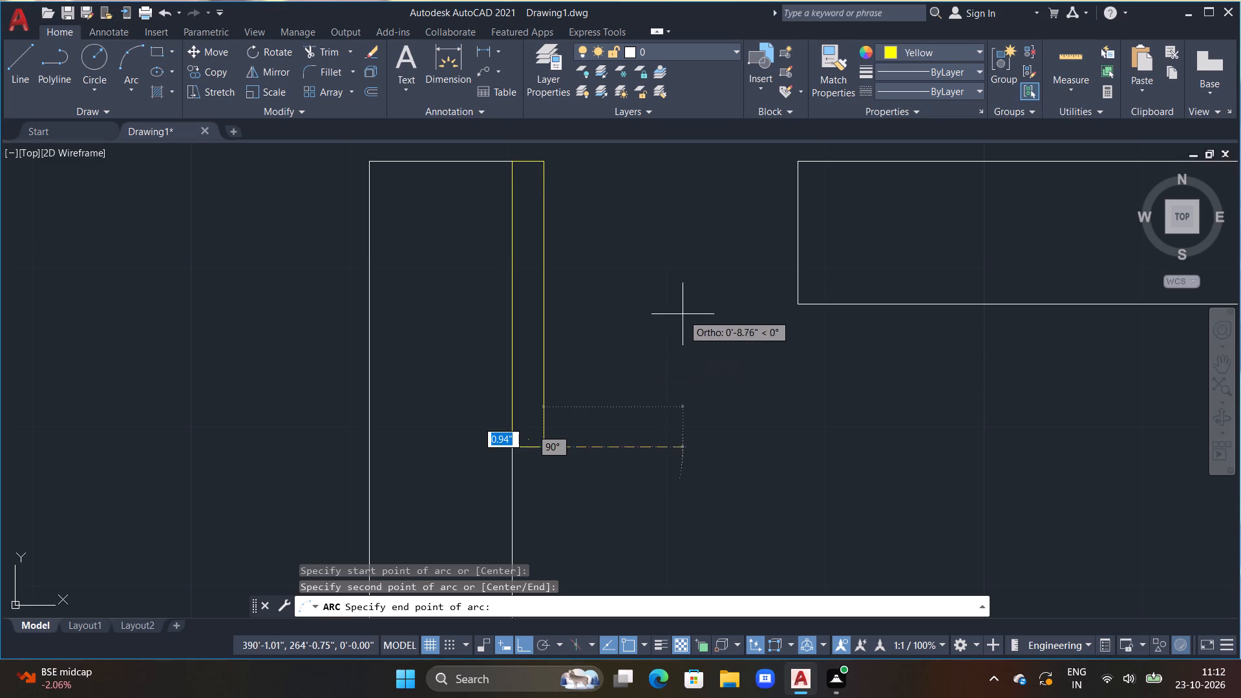
middle_drag(684, 313, 582, 501)
scroll(588, 471, up, 1)
click(757, 281)
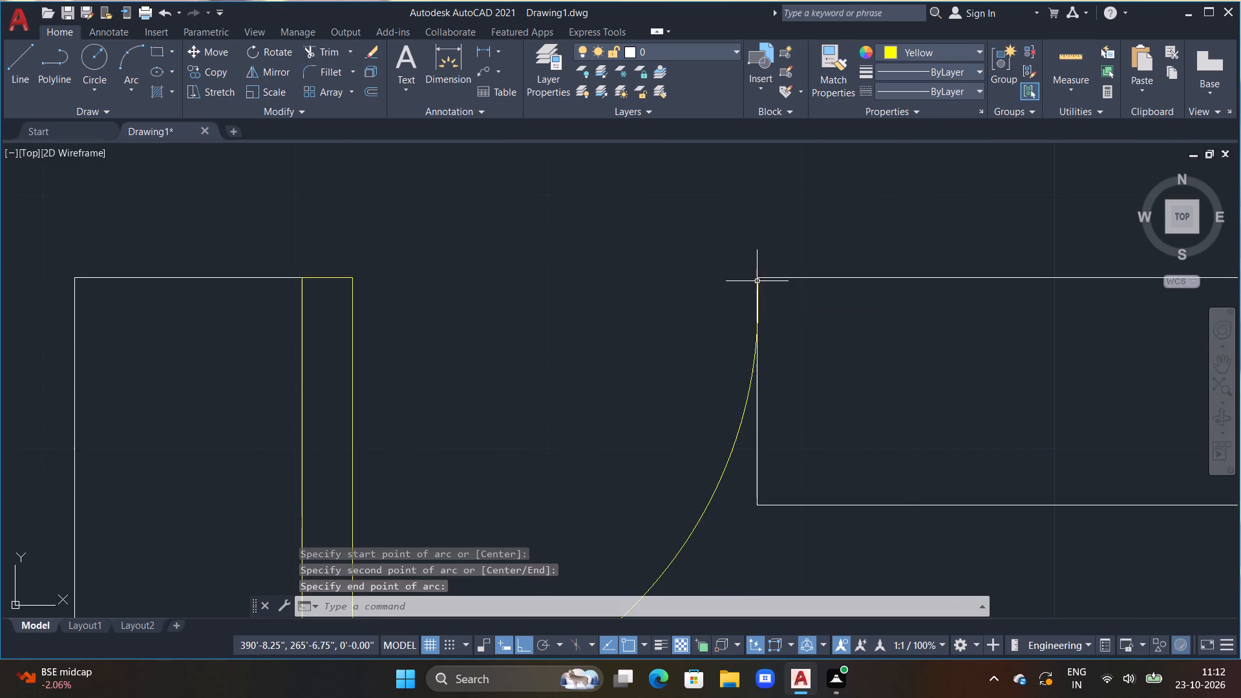
key(Escape)
scroll(755, 284, down, 4)
key(Escape)
Draw a 1'6" by 2" door leaf running east along the small room's north wall face, starting directly below the northeast window wall's southwest corner.
scroll(637, 305, down, 3)
middle_drag(613, 290, 600, 345)
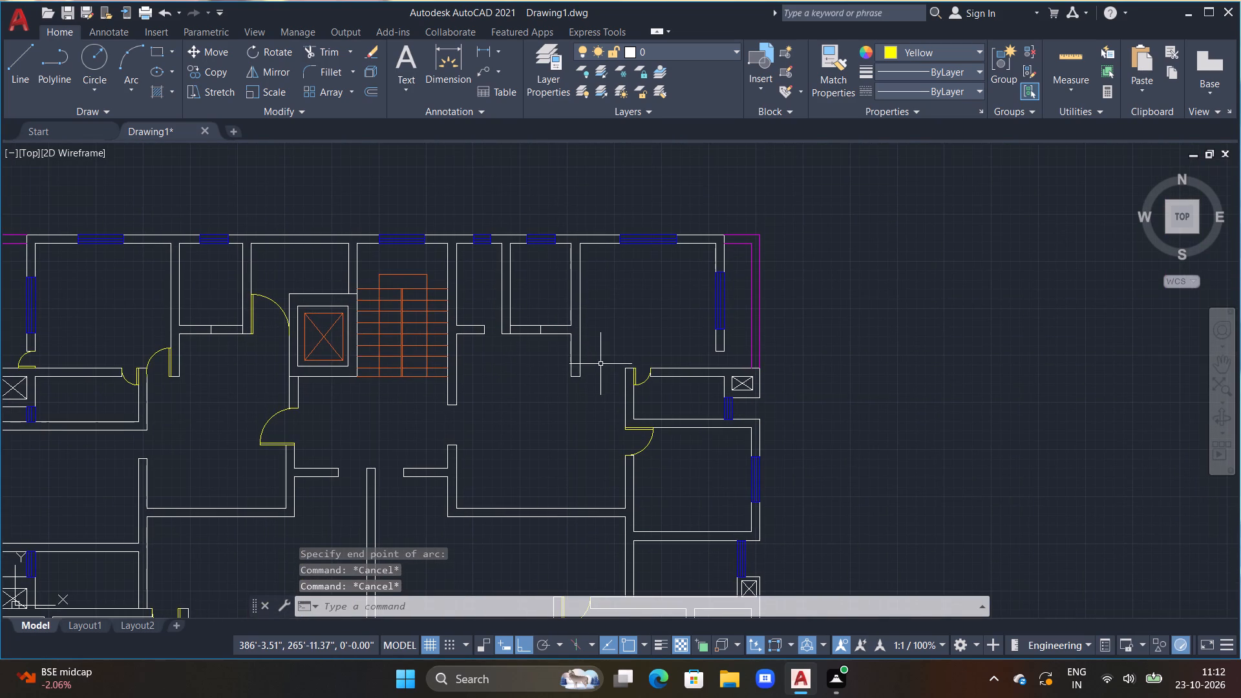
middle_click(600, 355)
scroll(600, 355, up, 1)
middle_drag(600, 355, 635, 340)
scroll(633, 338, up, 2)
scroll(653, 345, down, 2)
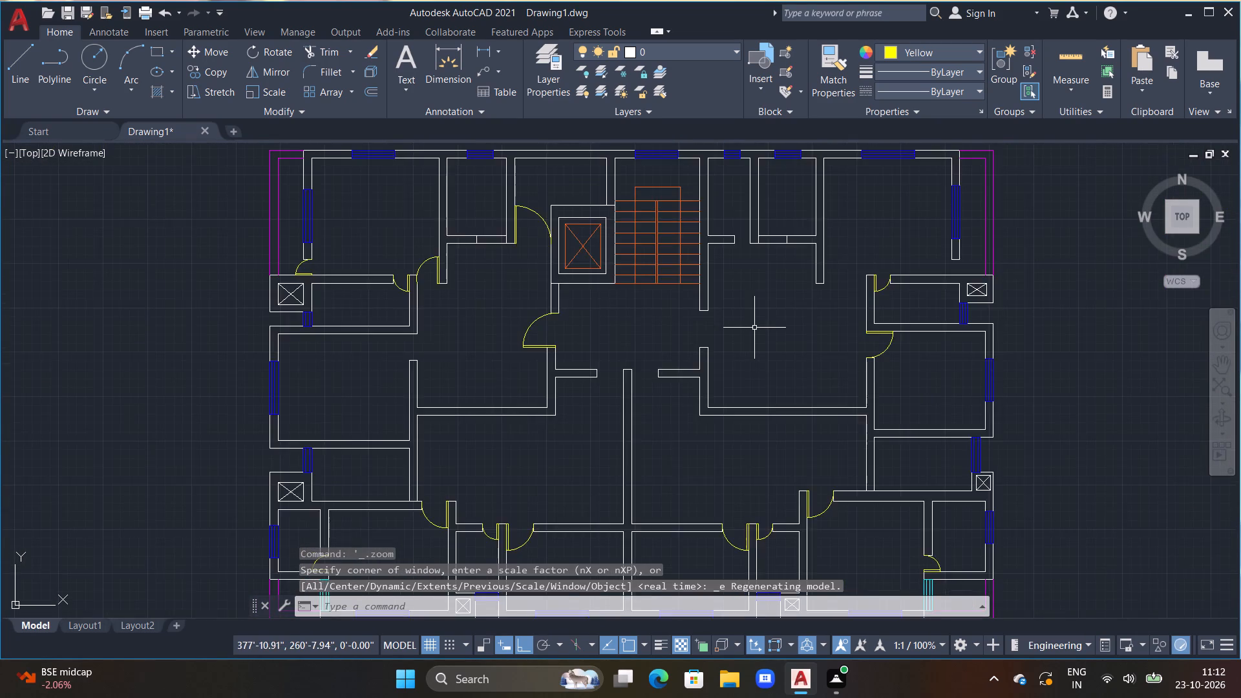
scroll(754, 324, down, 1)
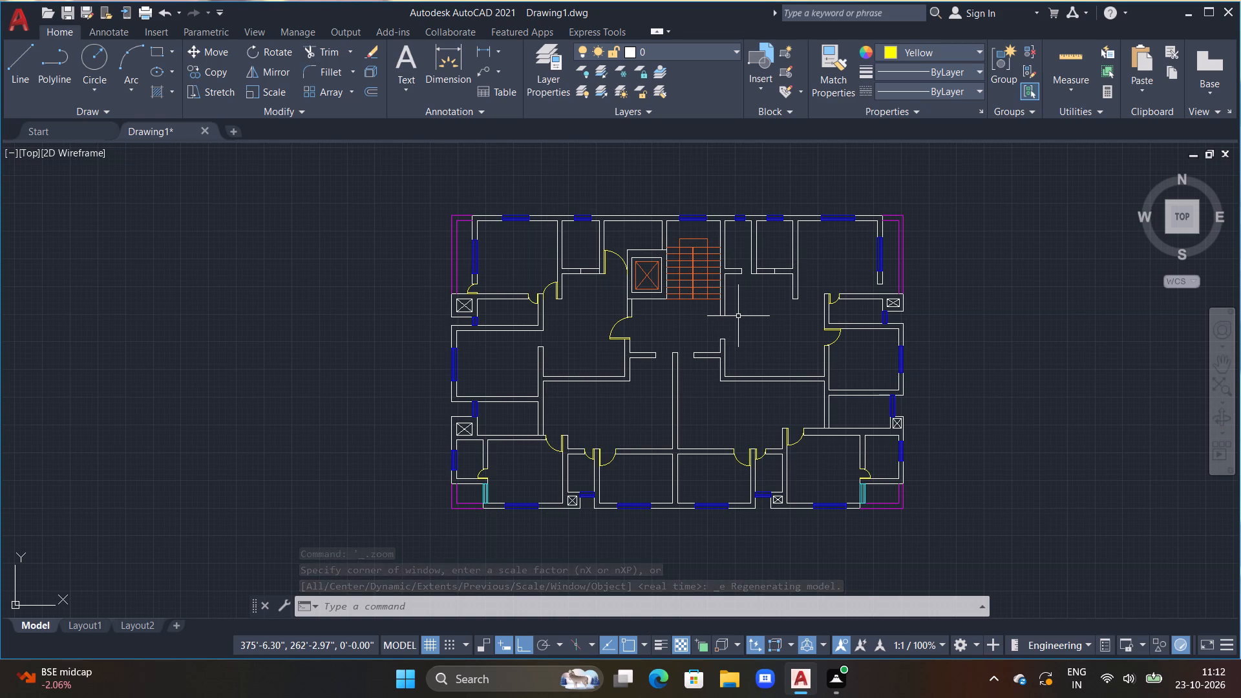
middle_drag(720, 302, 718, 302)
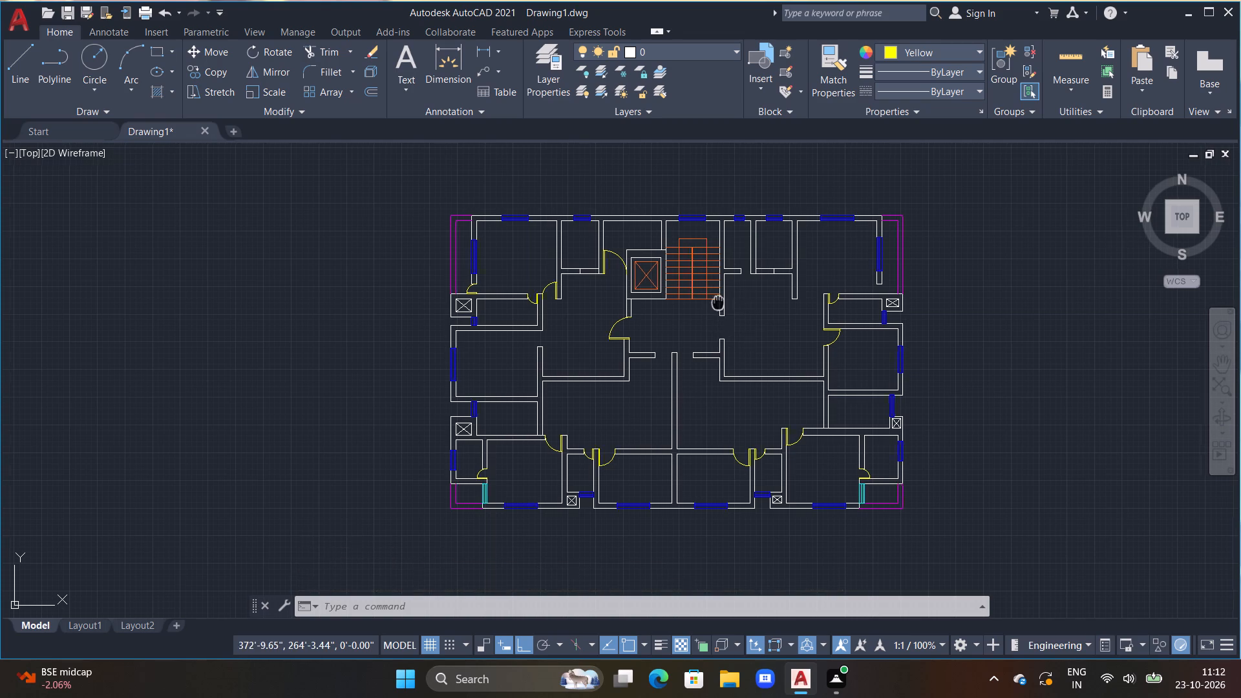
middle_drag(718, 302, 611, 317)
scroll(759, 284, up, 1)
middle_drag(759, 284, 747, 249)
scroll(748, 255, up, 1)
scroll(772, 316, up, 1)
middle_drag(772, 318, 772, 311)
scroll(772, 318, up, 1)
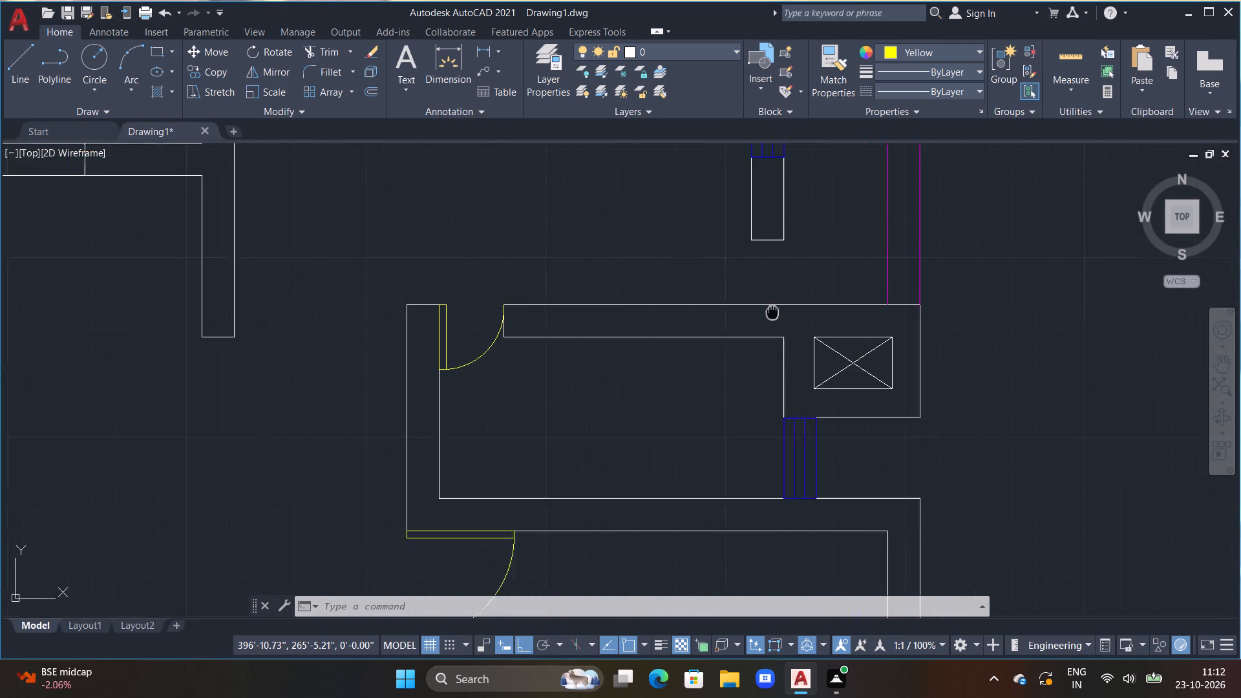
middle_drag(772, 311, 775, 295)
text(L)
key(space)
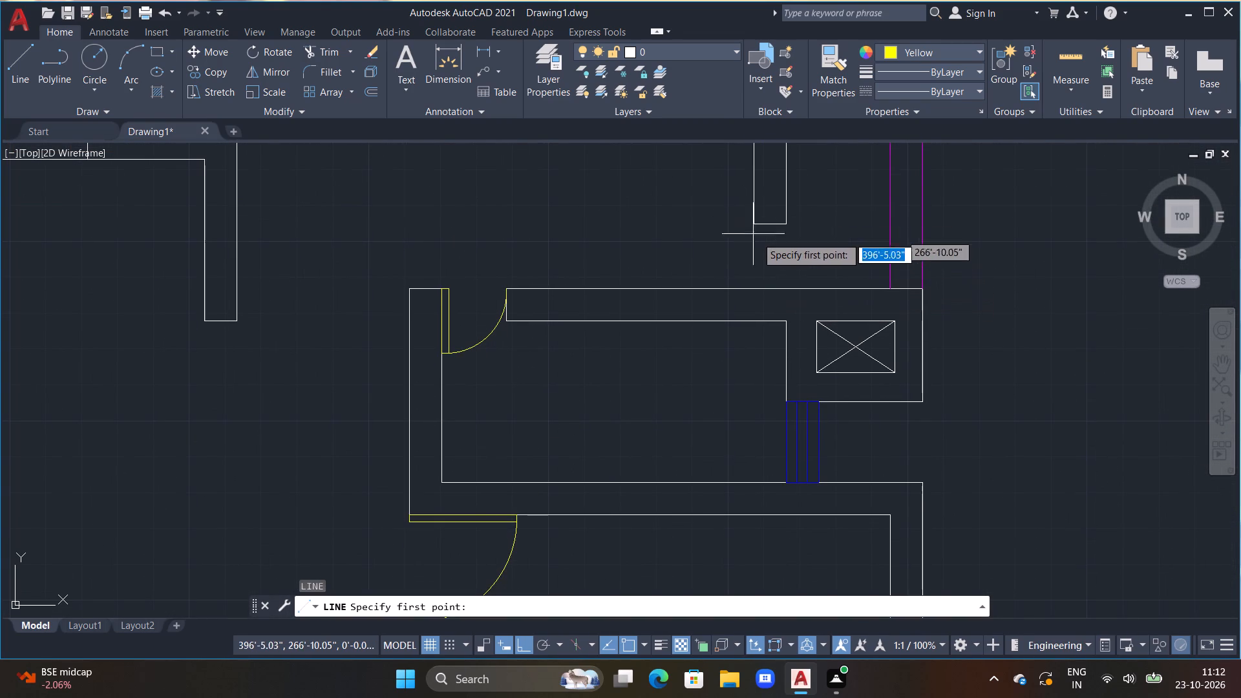
drag(754, 292, 752, 284)
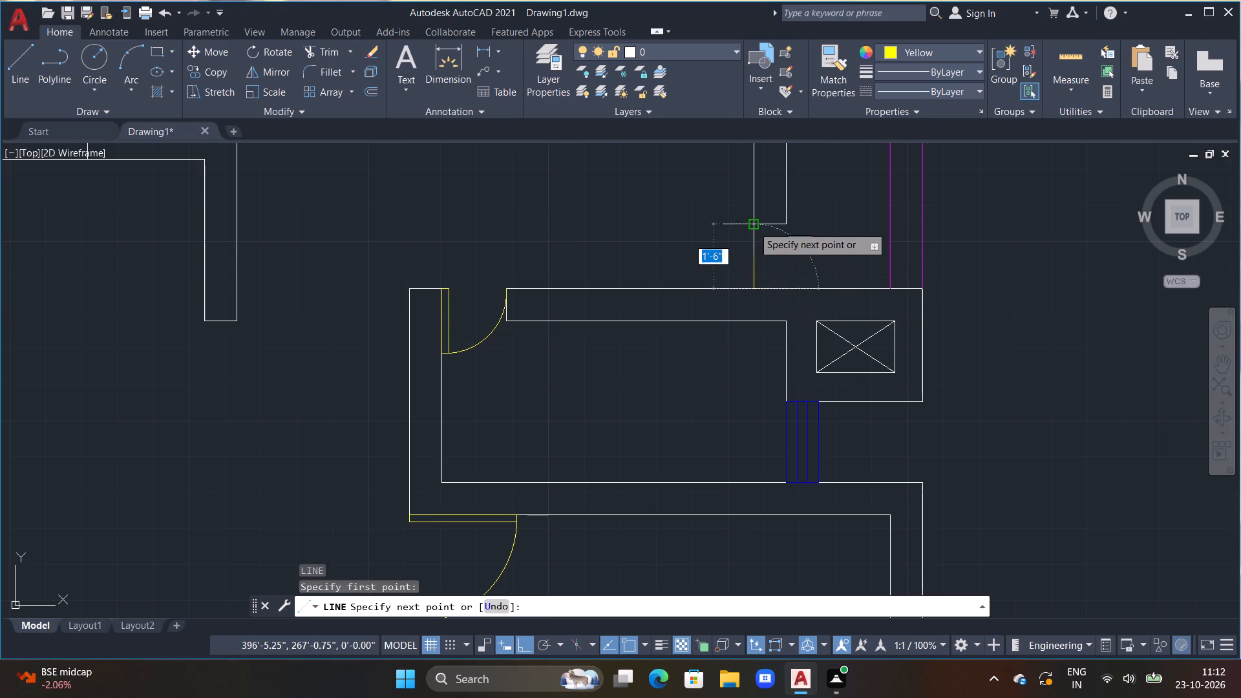
text(1'6")
key(Return)
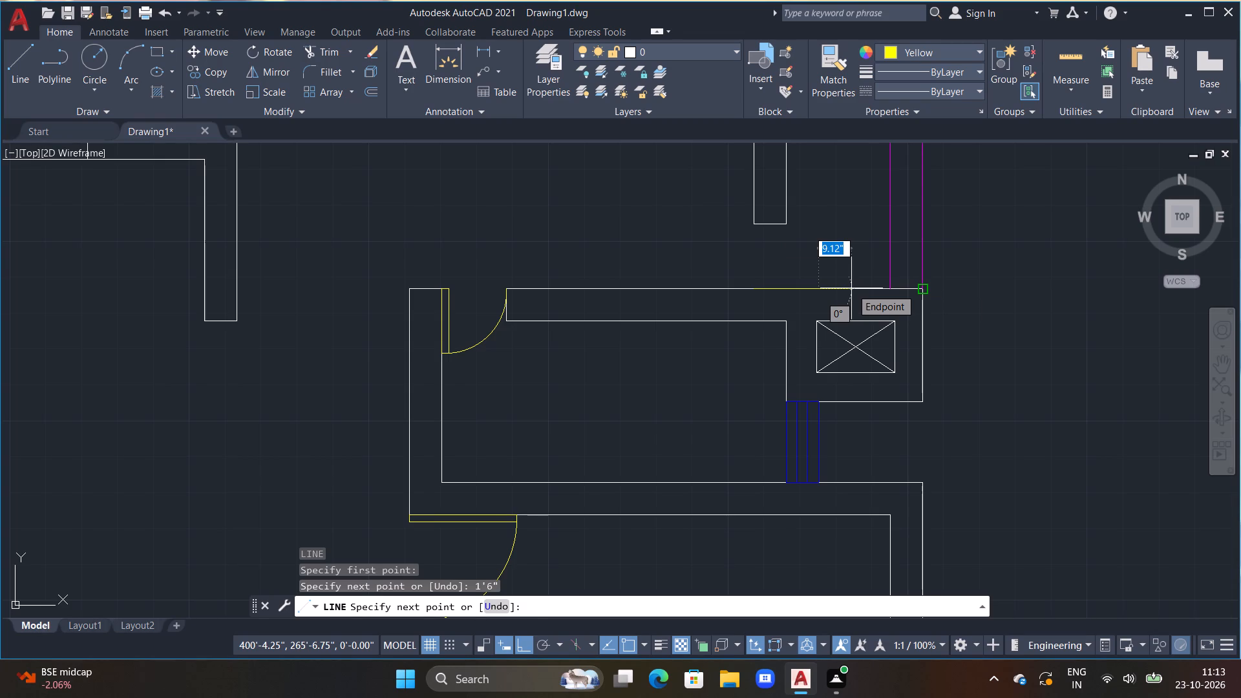
key(1)
key(apostrophe)
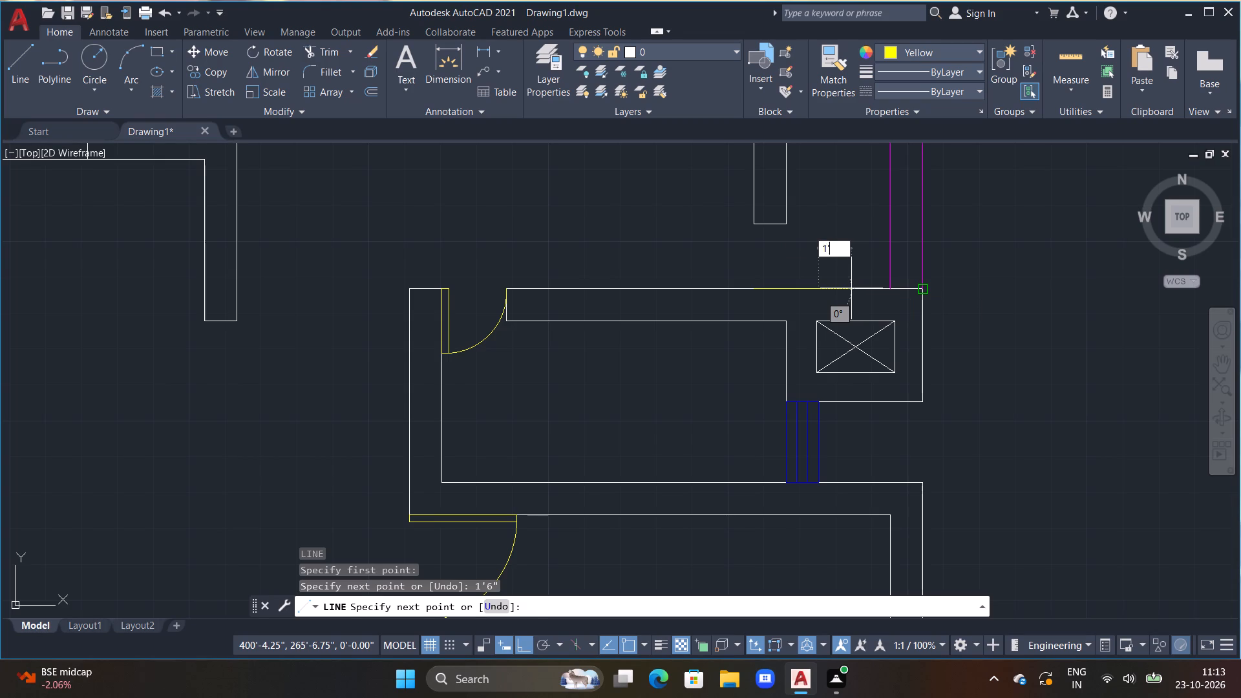
key(shift+quotedbl)
key(Return)
key(Escape)
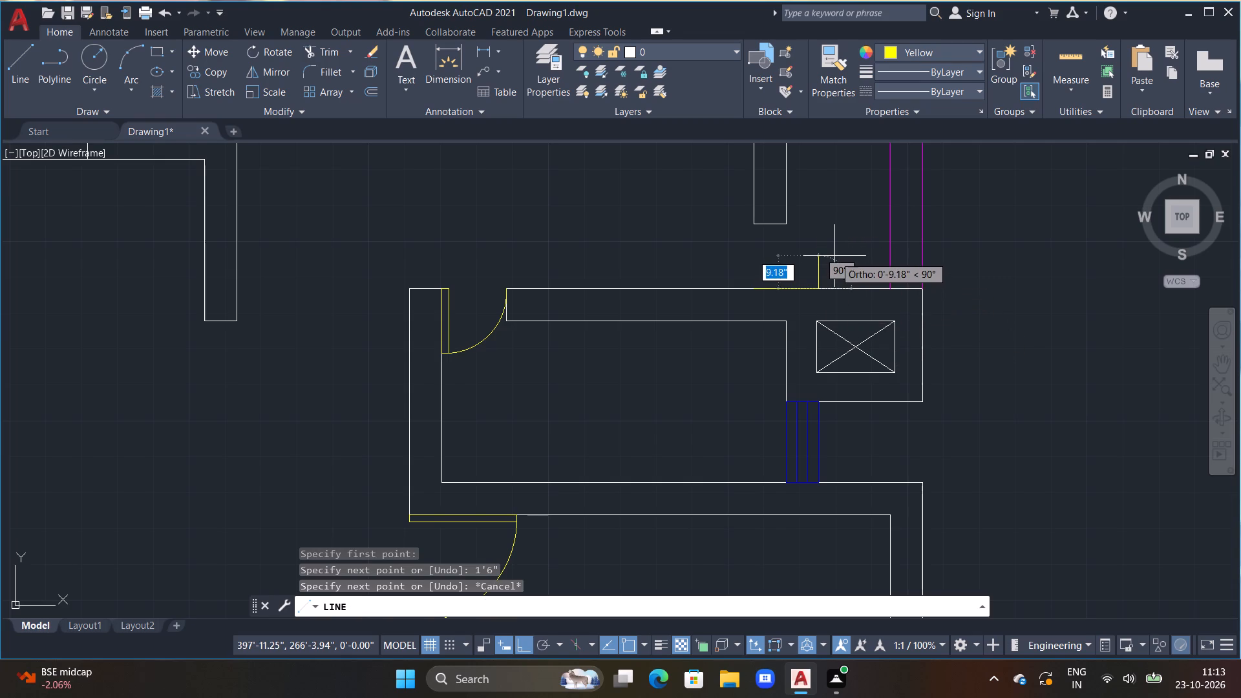
text(2")
key(Return)
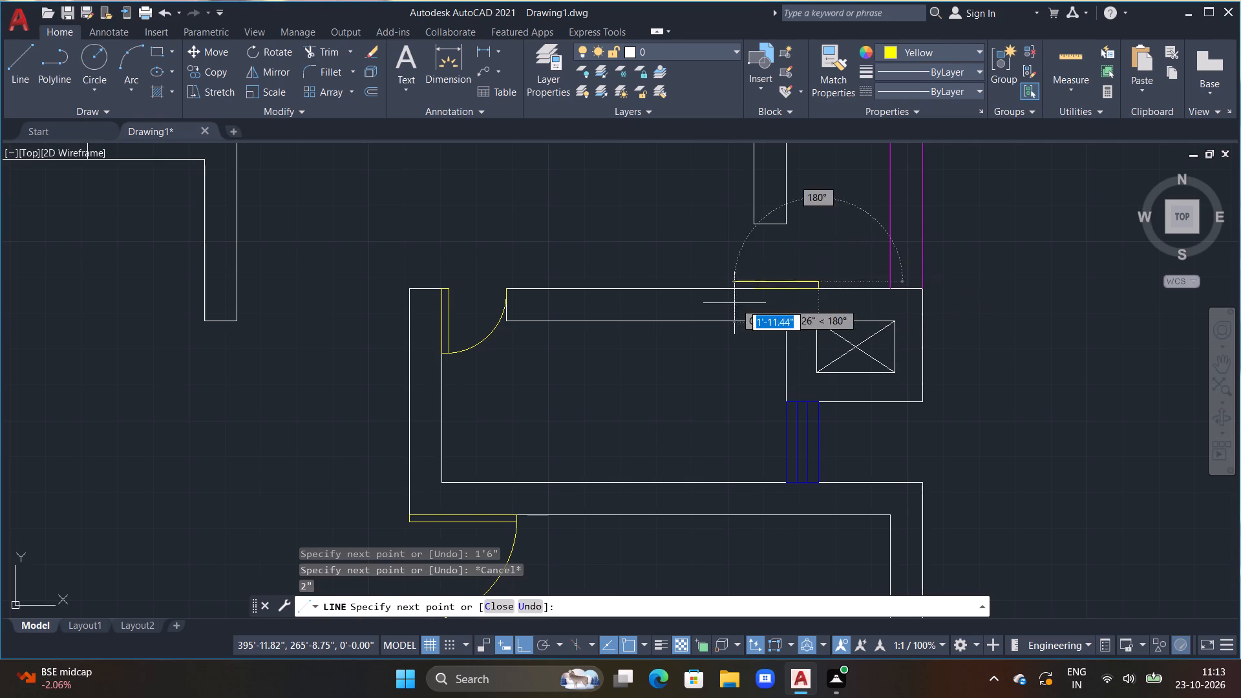
scroll(743, 279, up, 3)
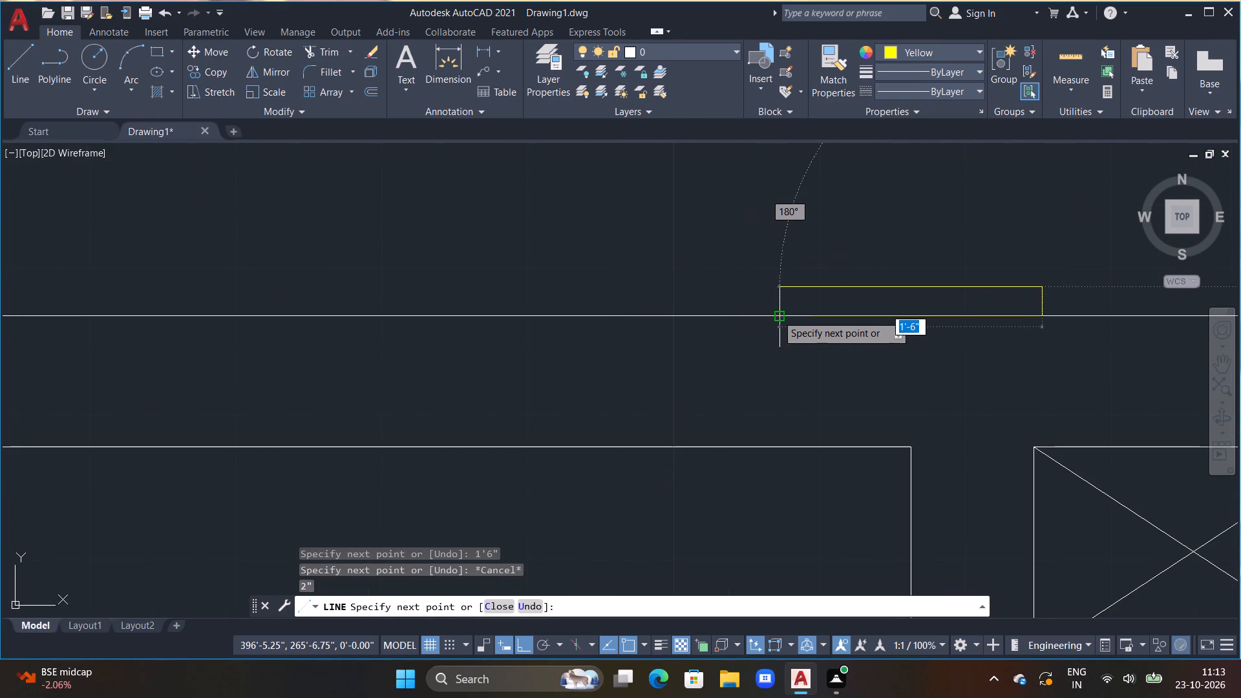
click(779, 285)
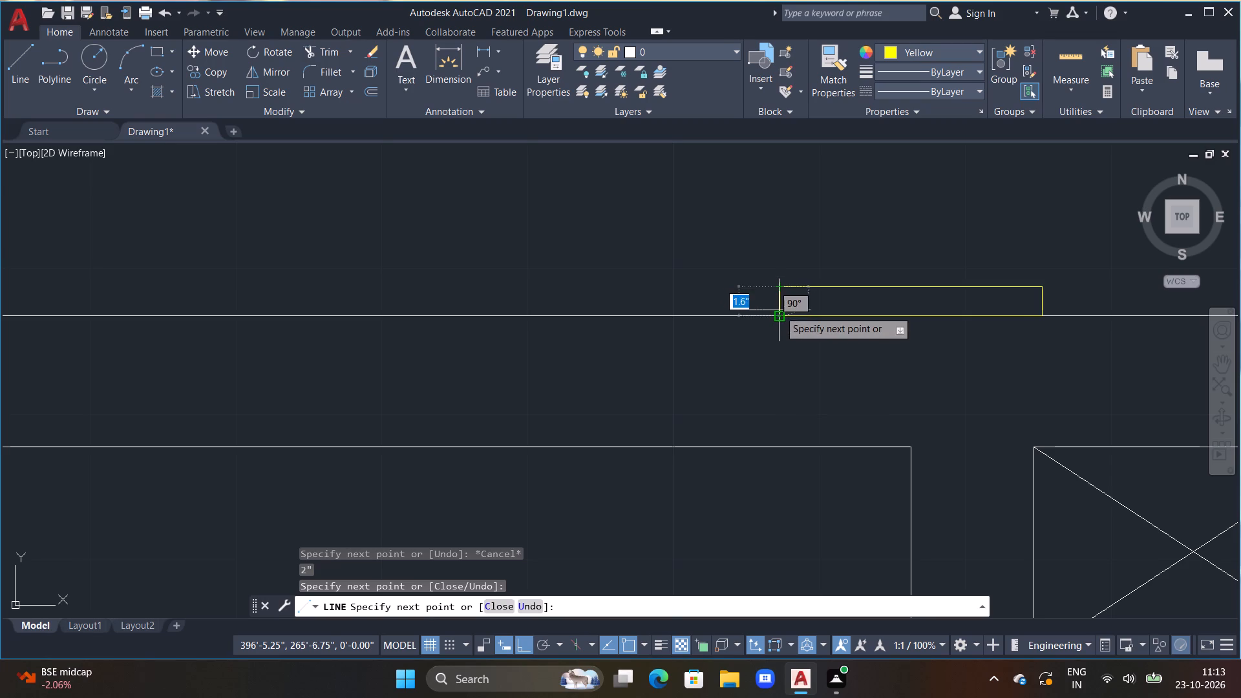
click(778, 310)
key(Escape)
Draw this 1'6" door's swing arc from the leaf's east end to the southwest corner of the wall end to its north.
scroll(787, 275, down, 3)
middle_drag(748, 255, 640, 330)
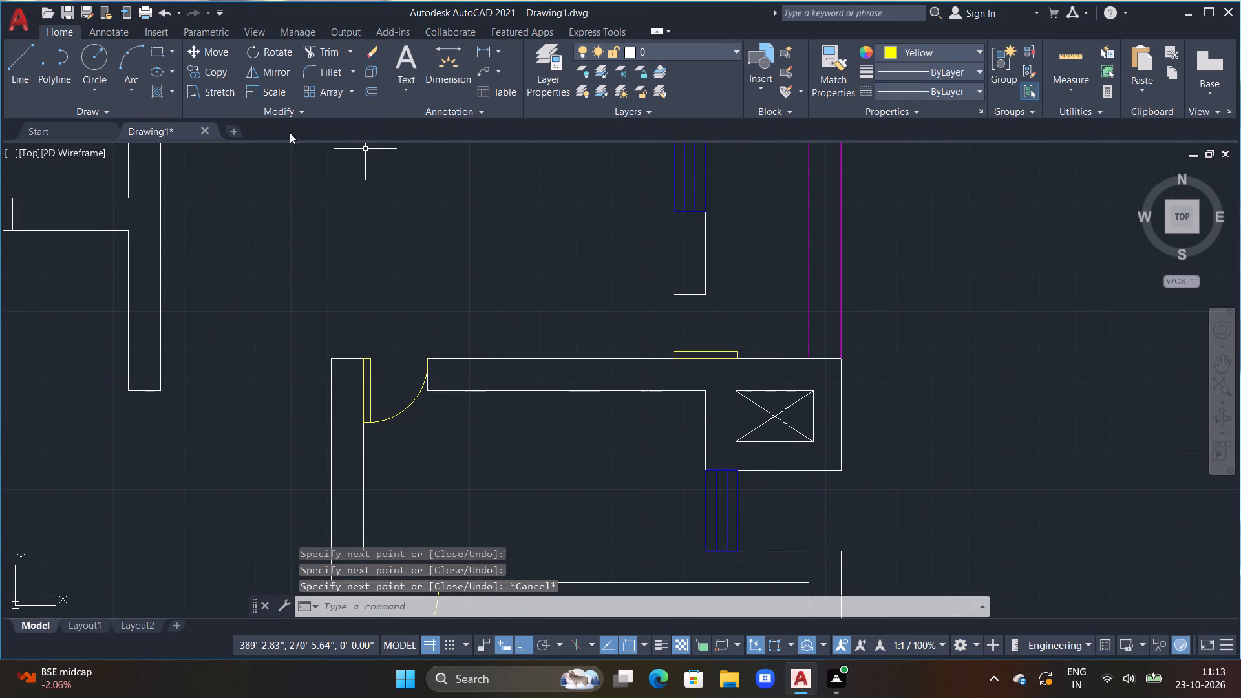
click(123, 57)
scroll(728, 352, up, 1)
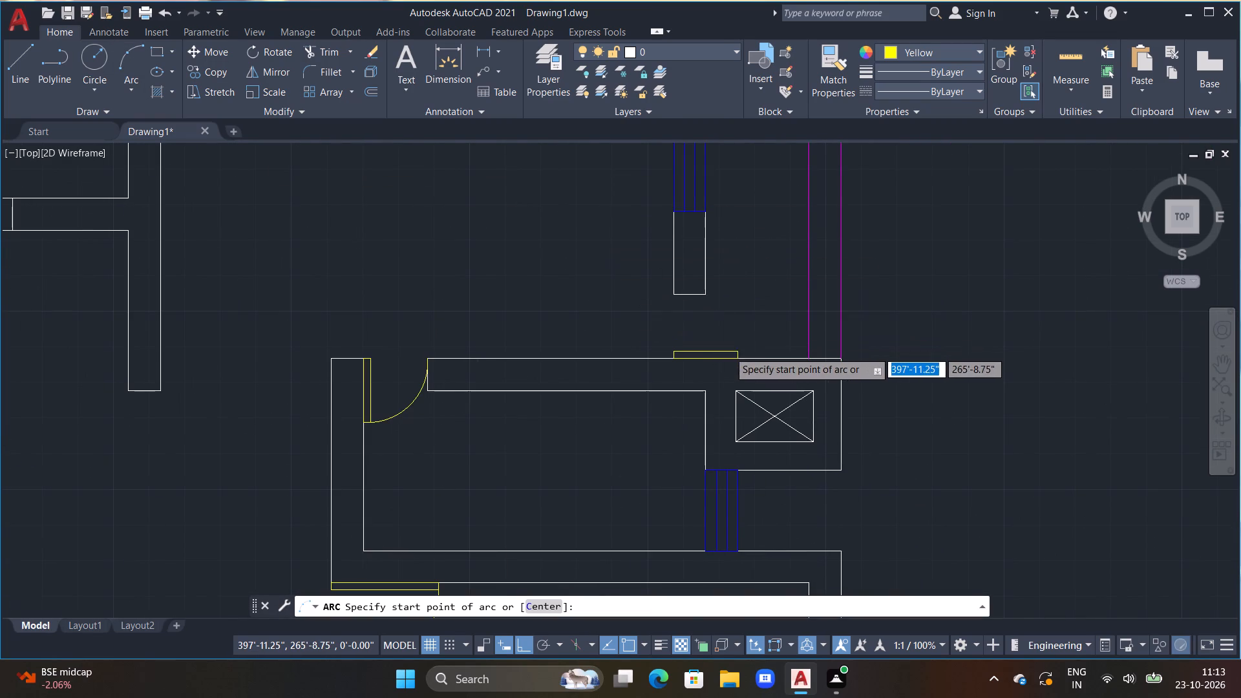
scroll(728, 352, up, 1)
click(748, 366)
click(748, 343)
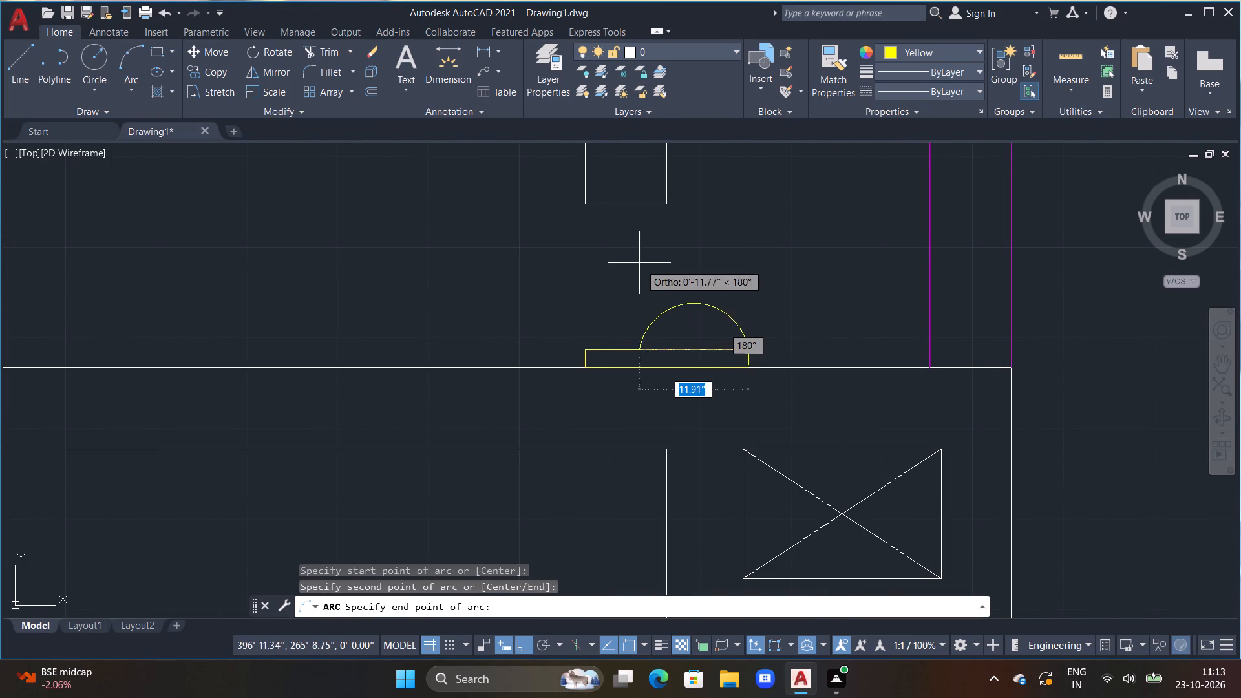
click(589, 207)
key(Escape)
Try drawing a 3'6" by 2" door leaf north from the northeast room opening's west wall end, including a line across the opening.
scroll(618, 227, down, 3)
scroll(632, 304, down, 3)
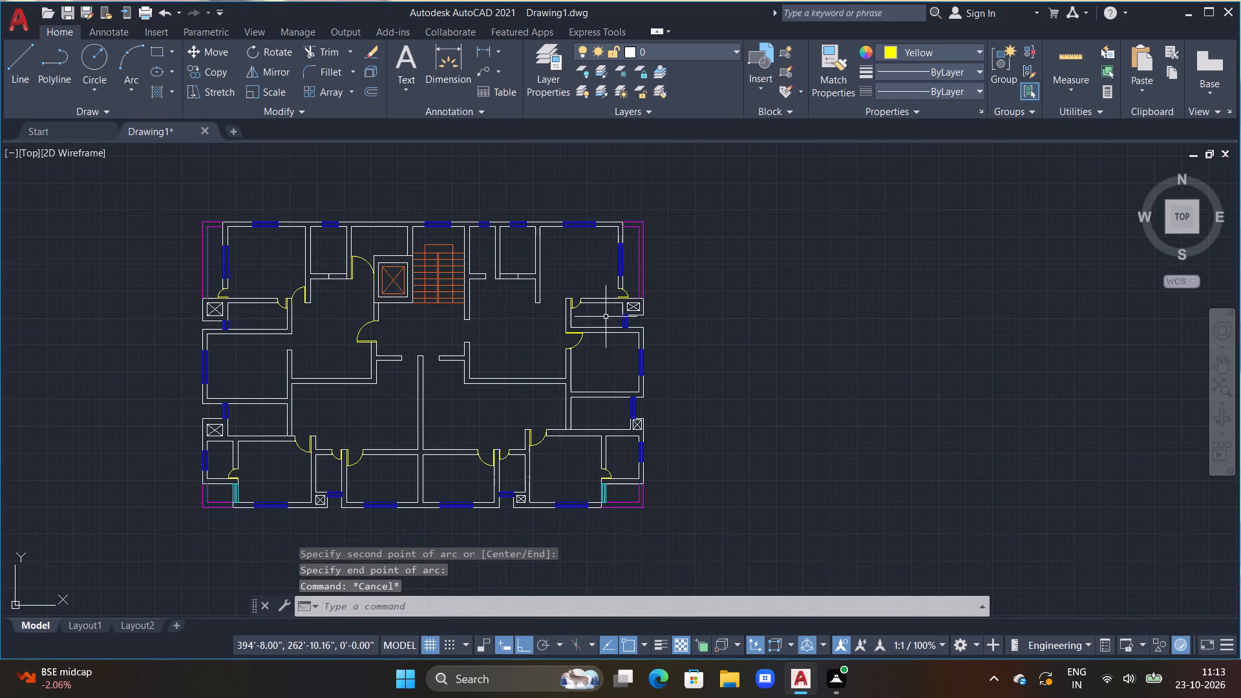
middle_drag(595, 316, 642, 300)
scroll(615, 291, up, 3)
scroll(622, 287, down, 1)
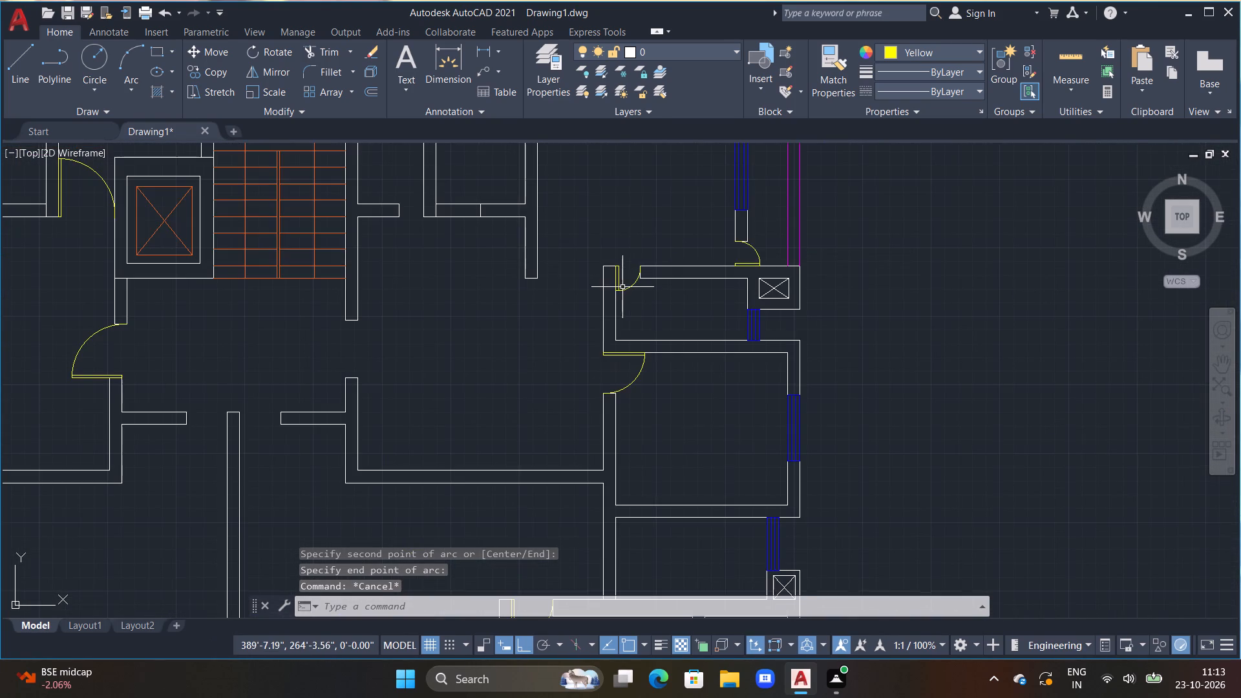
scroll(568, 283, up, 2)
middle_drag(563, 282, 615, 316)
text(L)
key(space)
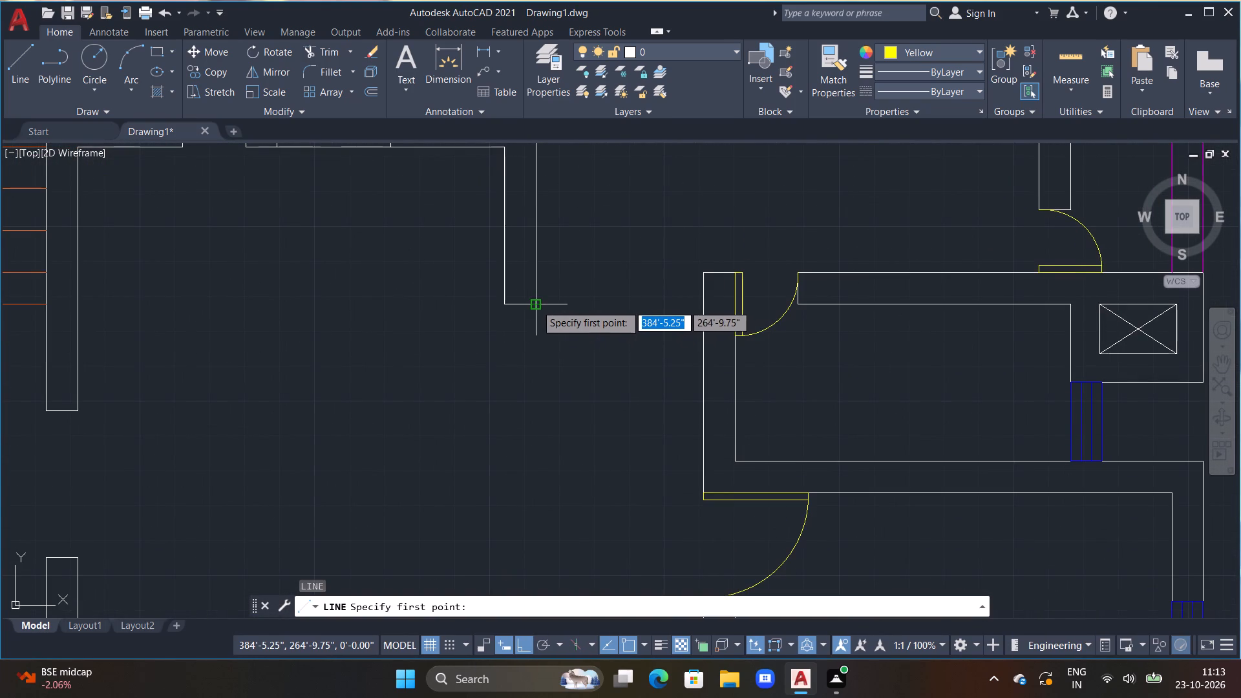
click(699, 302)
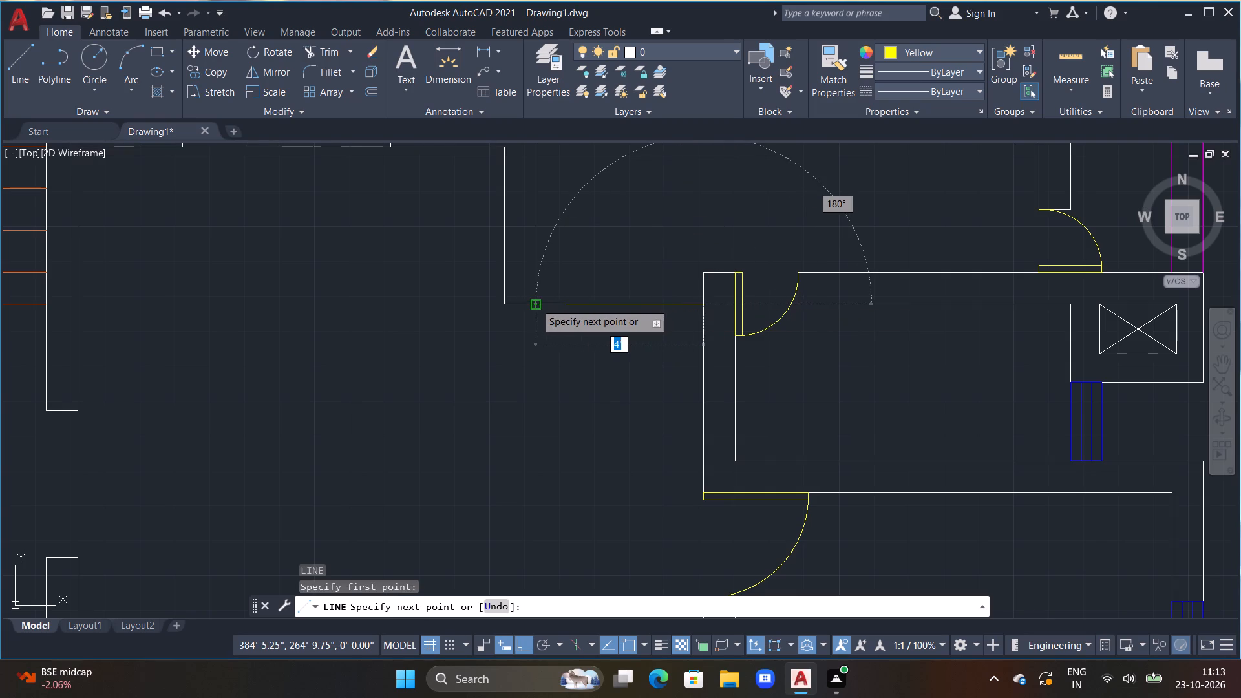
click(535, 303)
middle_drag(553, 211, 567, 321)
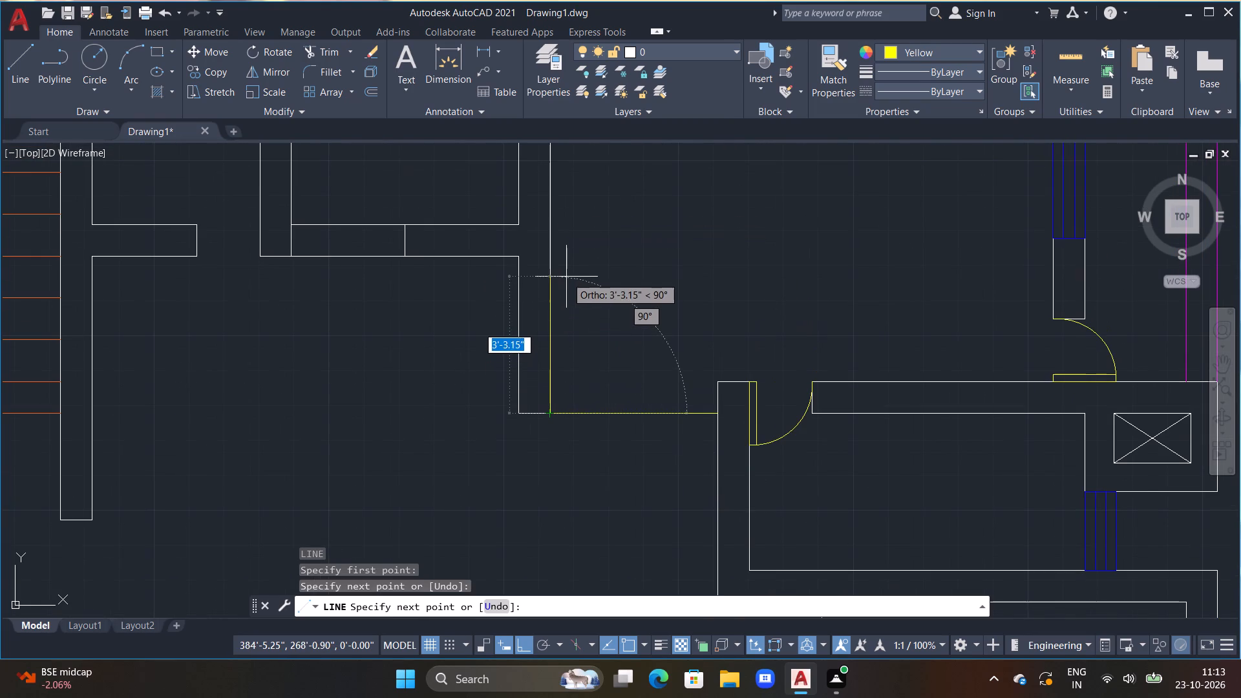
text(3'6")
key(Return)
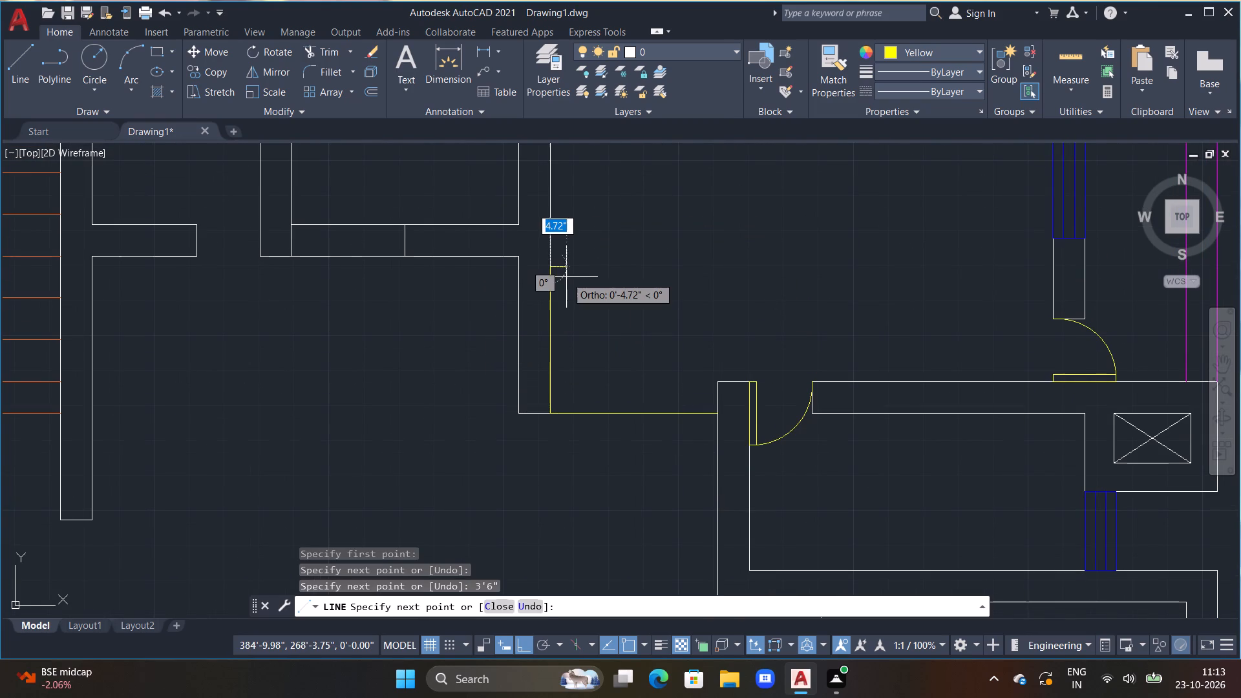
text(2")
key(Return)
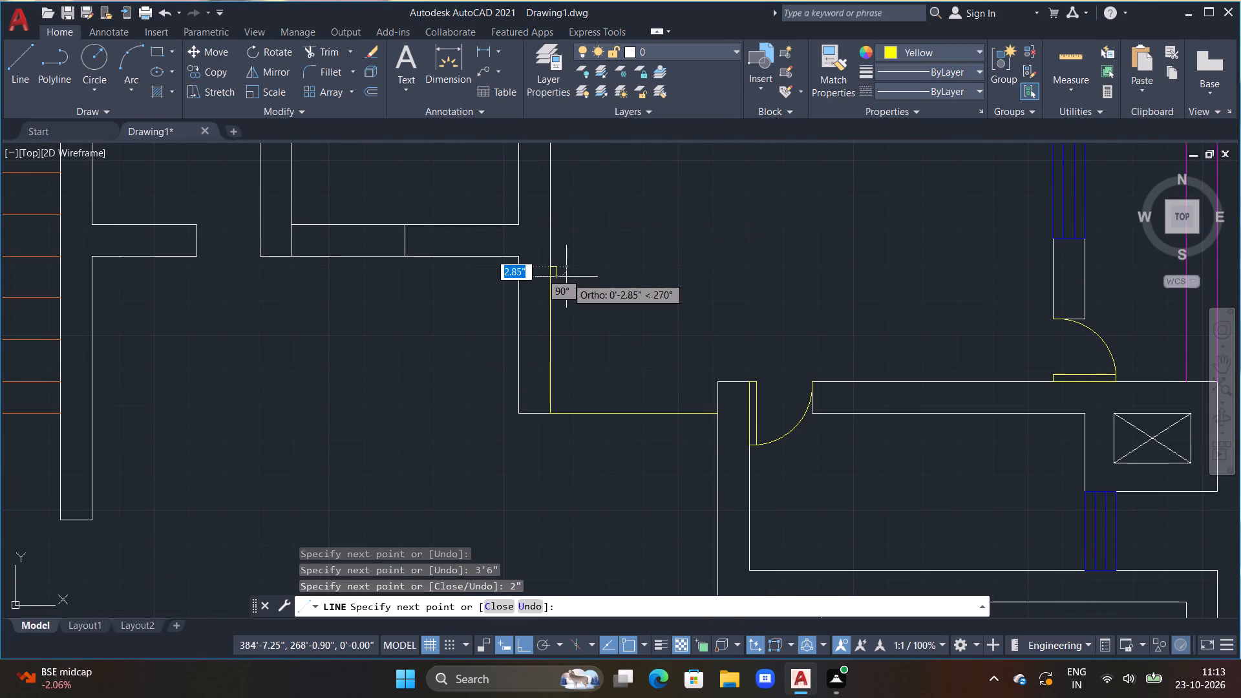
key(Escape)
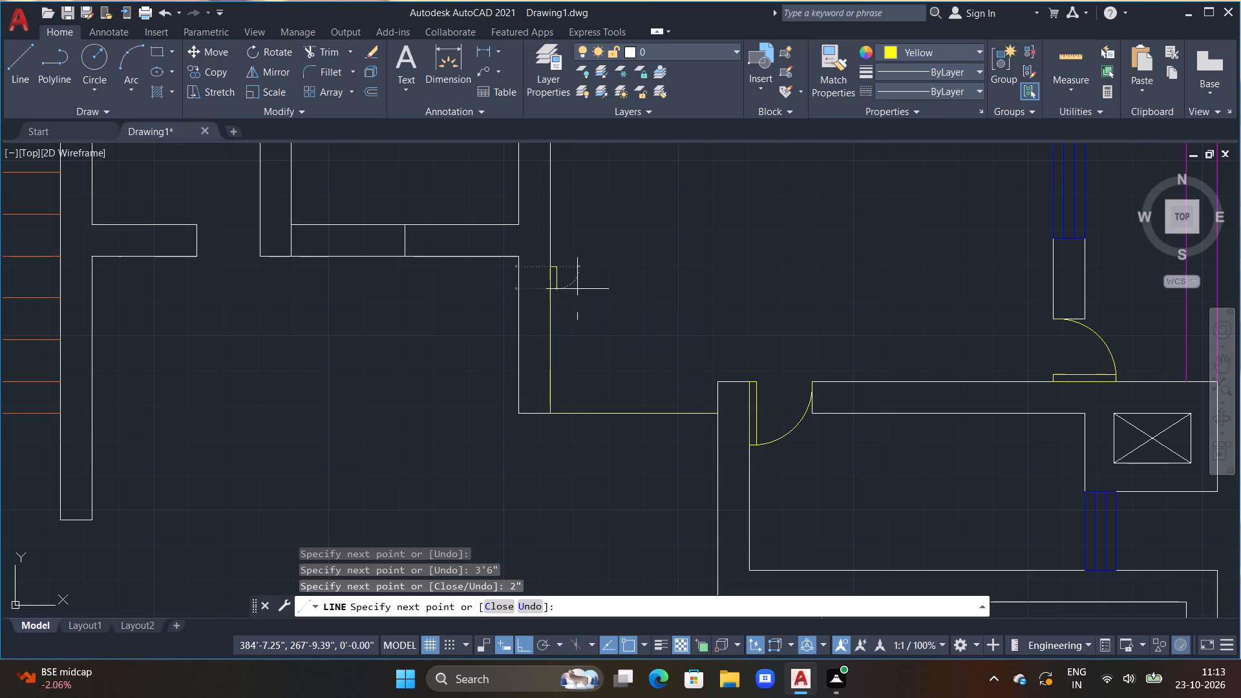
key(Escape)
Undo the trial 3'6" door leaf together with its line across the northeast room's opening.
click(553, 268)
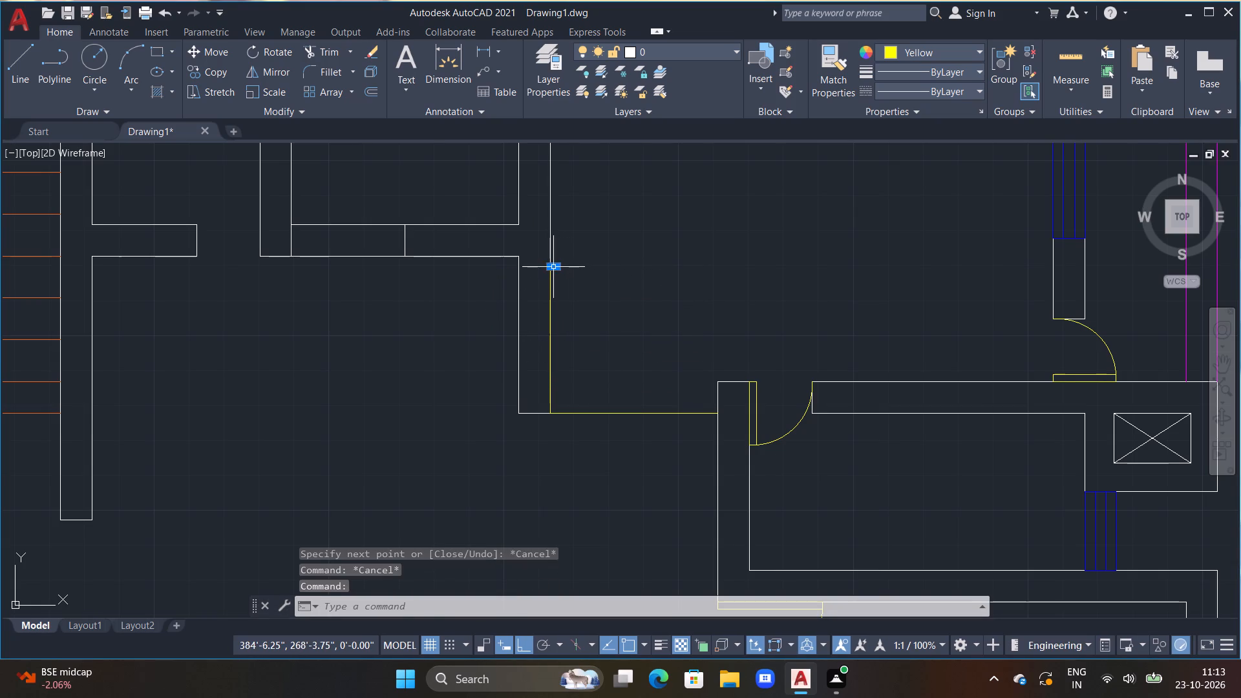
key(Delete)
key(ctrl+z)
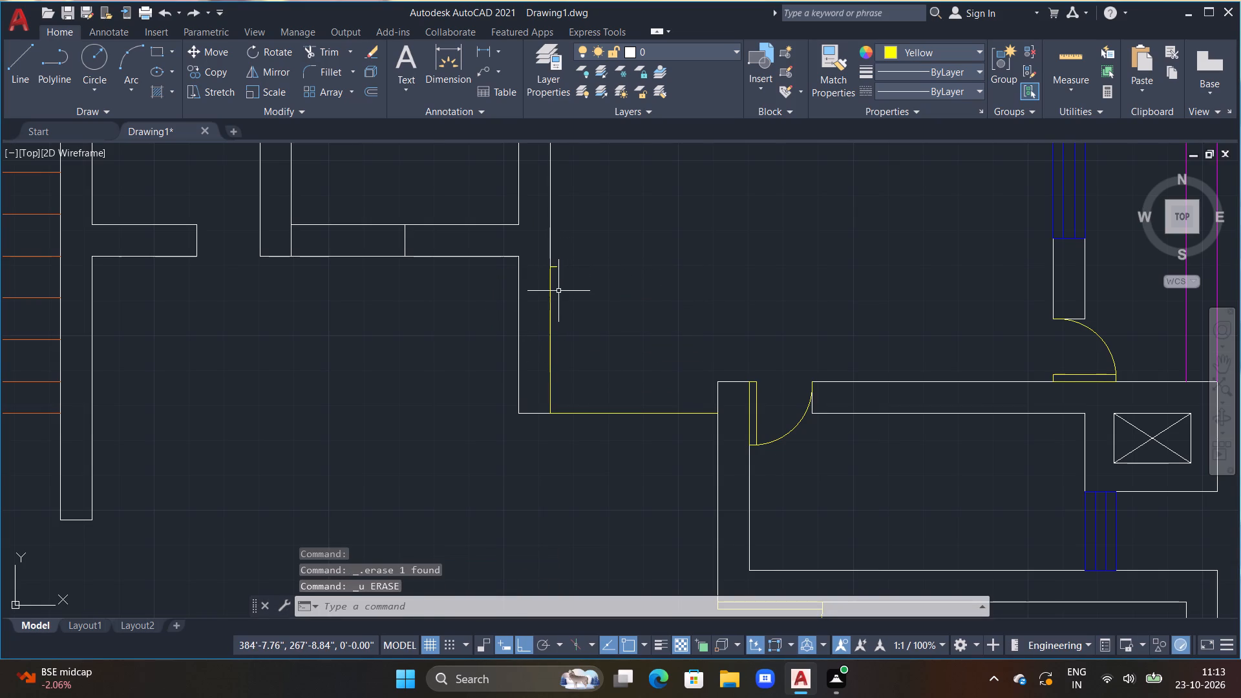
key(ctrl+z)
Draw a 4' by 2" door leaf running north from the southeast corner of the wall end west of the northeast room's opening.
text(L)
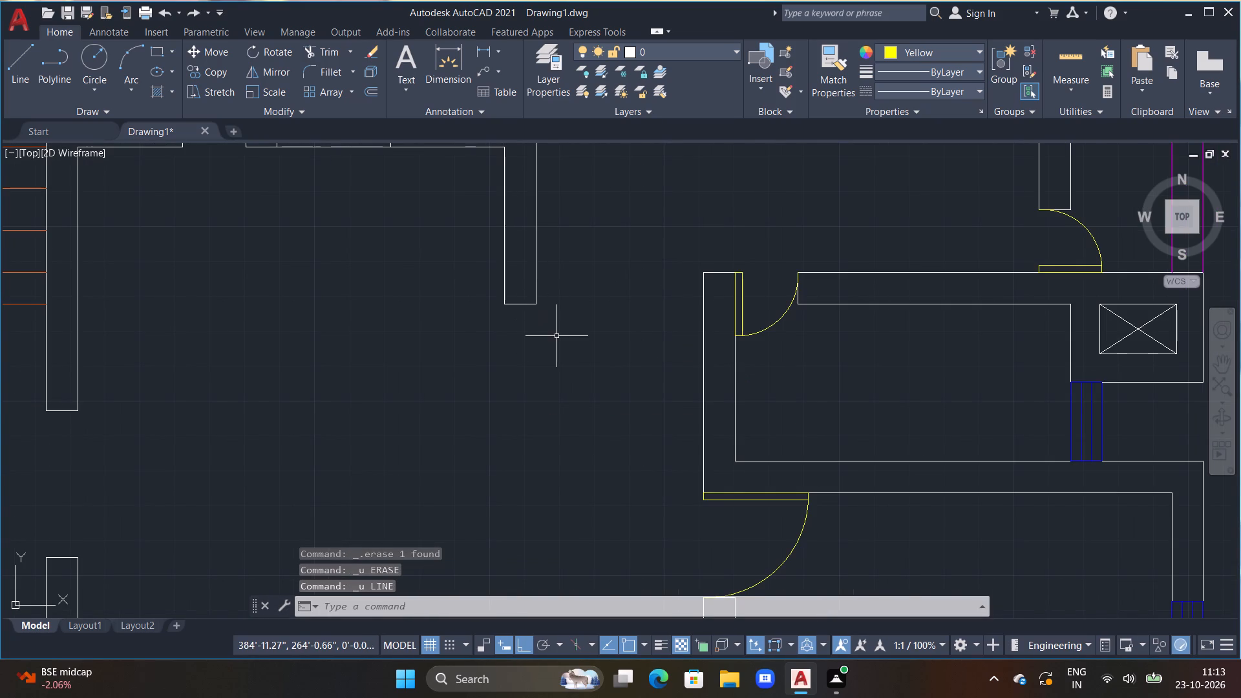
key(space)
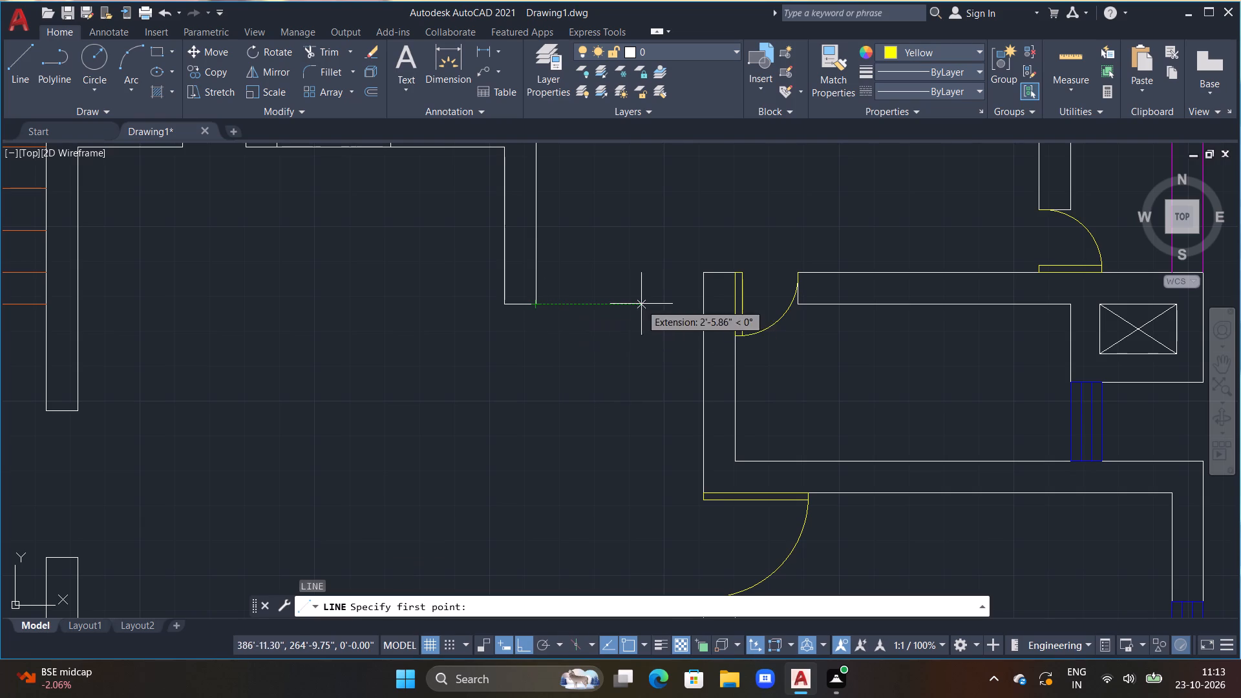
click(538, 306)
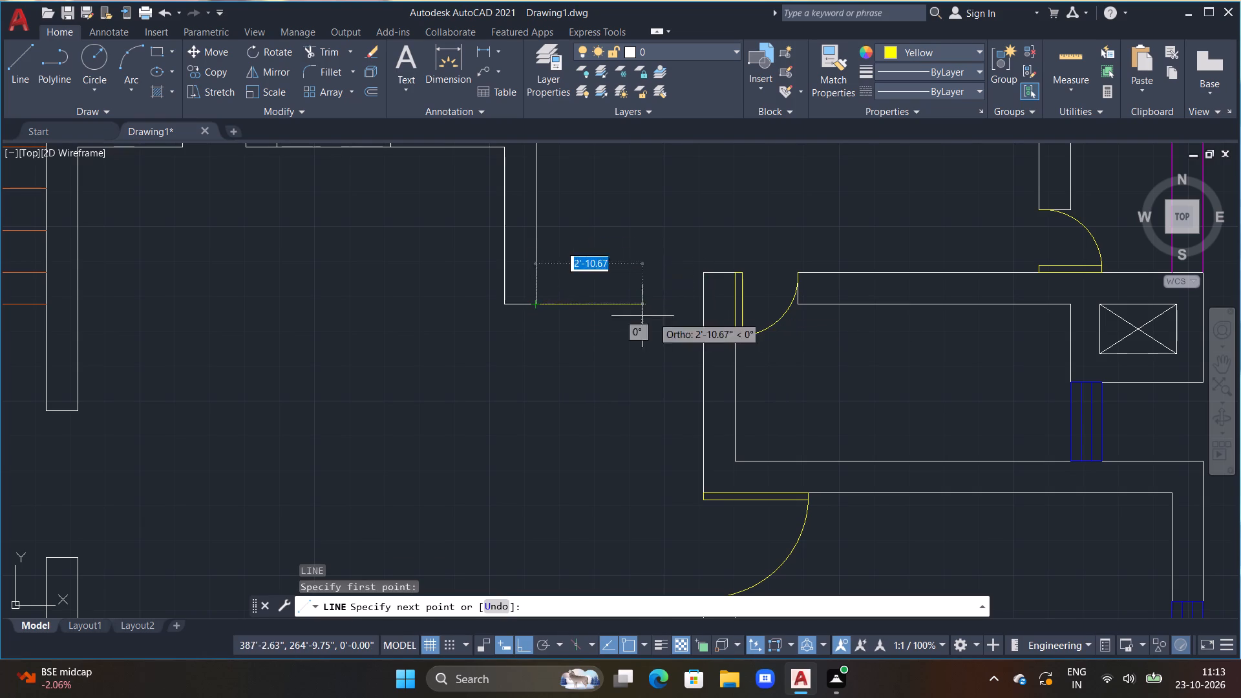
middle_drag(567, 241, 582, 365)
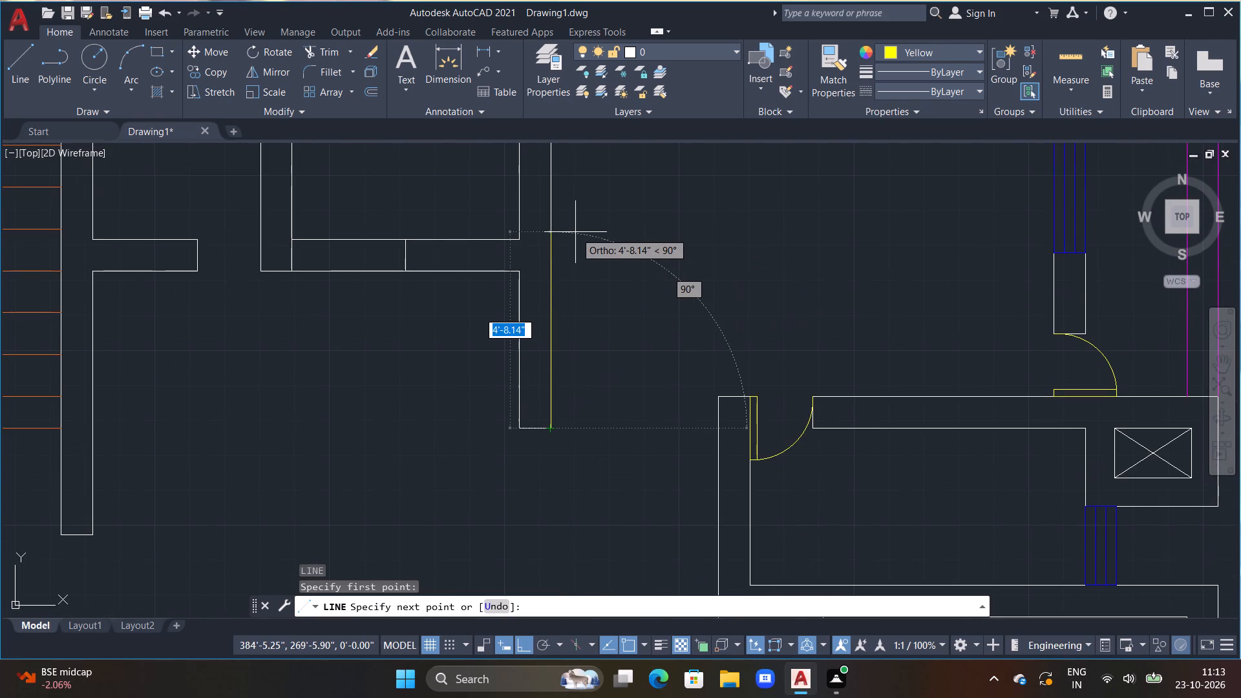
text(4')
key(Return)
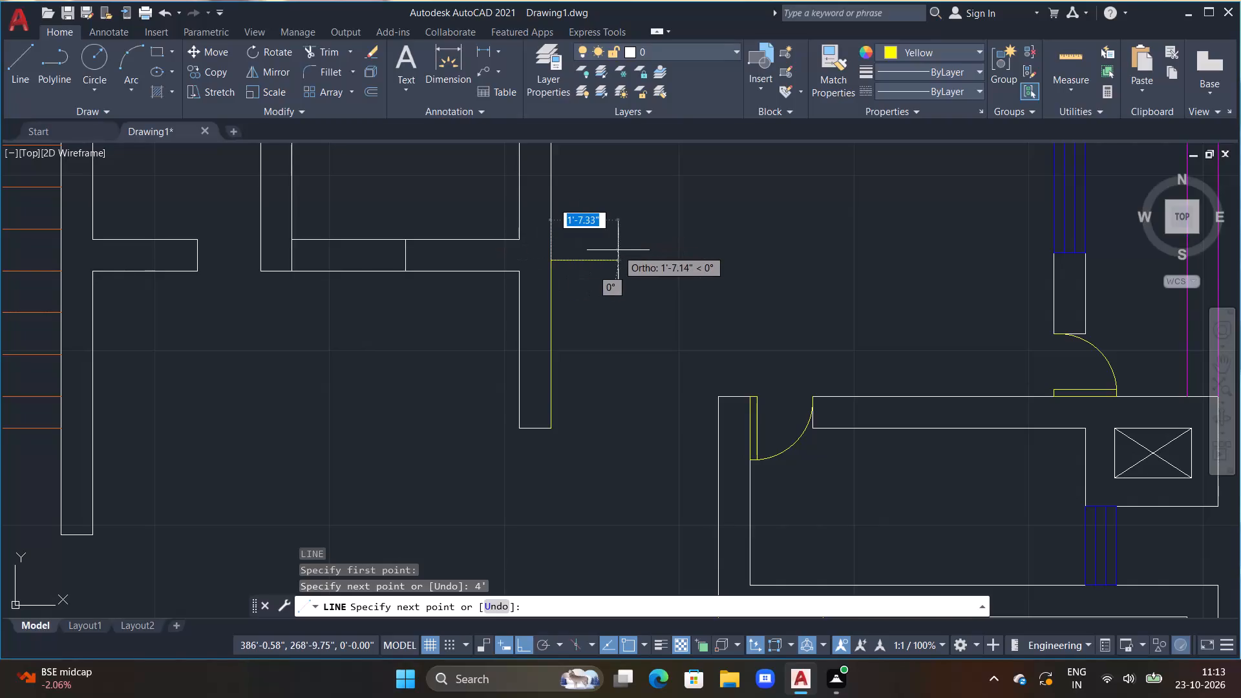
text(2")
key(Return)
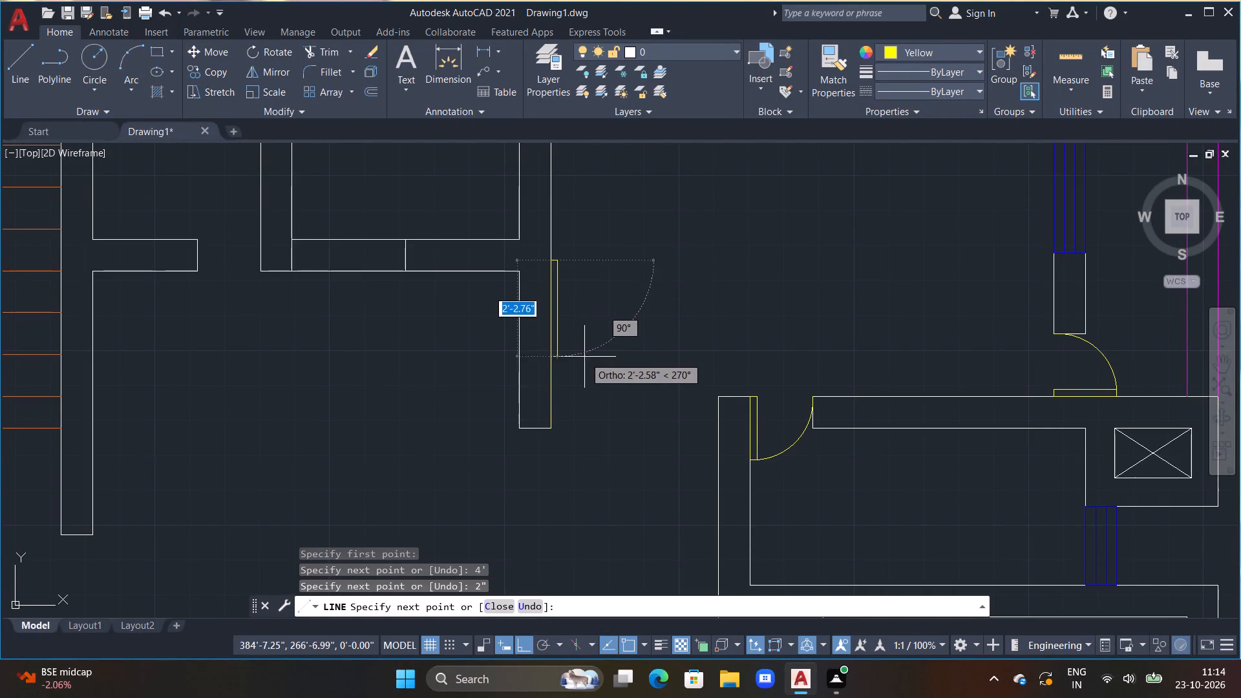
scroll(599, 450, up, 1)
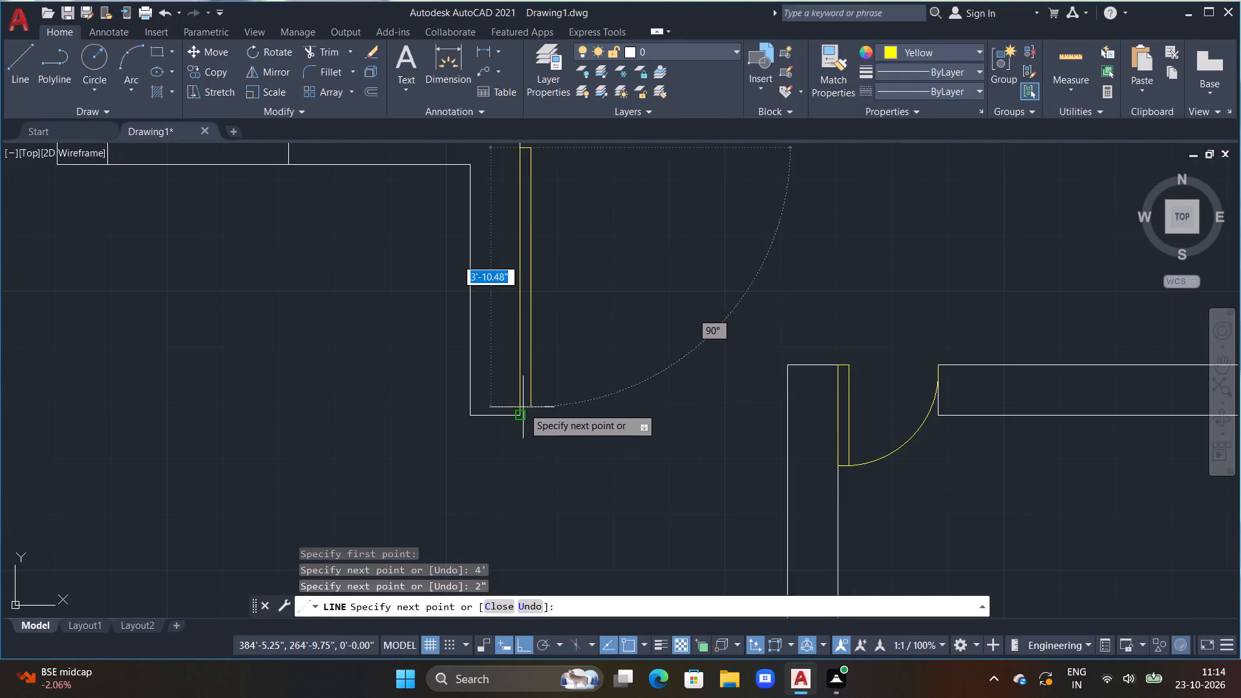
click(533, 416)
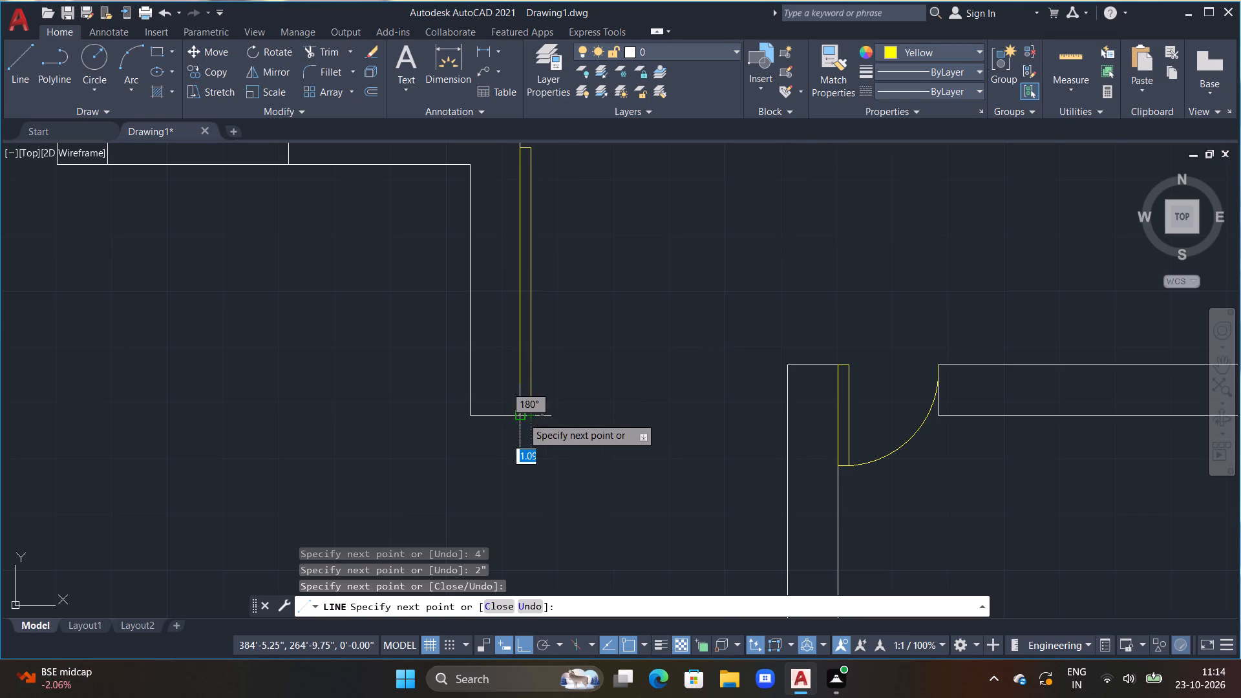
click(520, 417)
key(Escape)
Draw this 4' door's swing arc from the leaf's north end to the northwest corner of the wall end across the opening.
scroll(631, 201, down, 2)
middle_drag(635, 204, 602, 266)
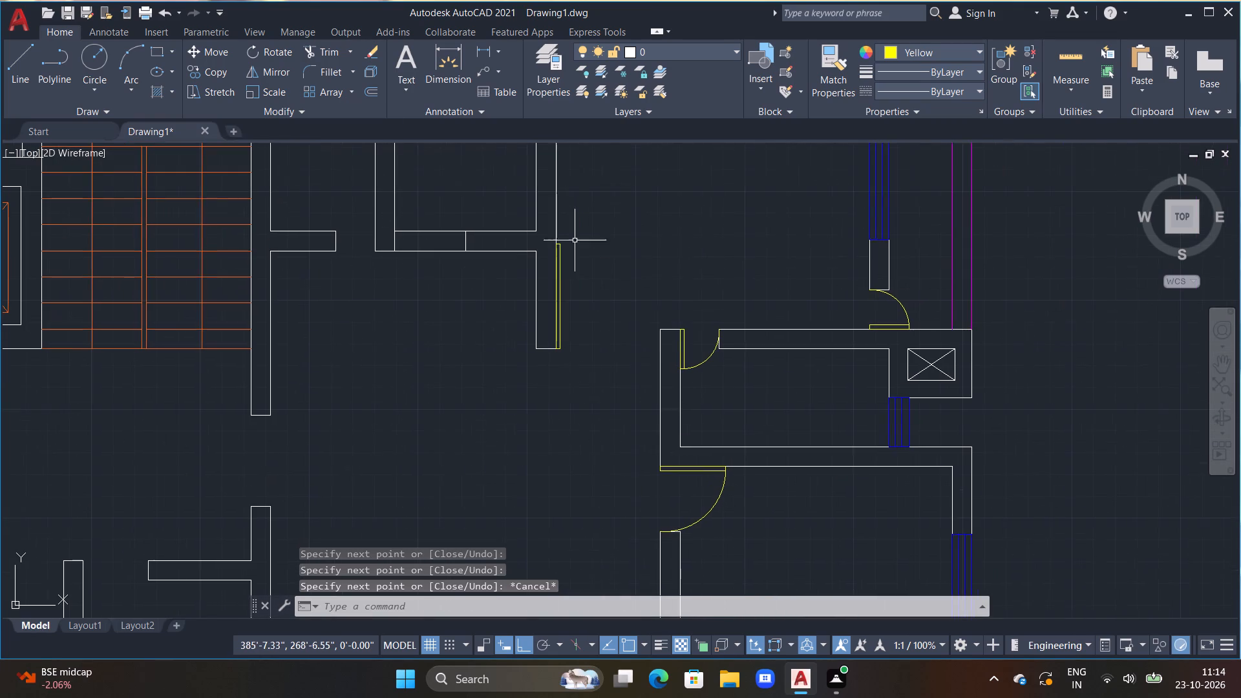
click(135, 45)
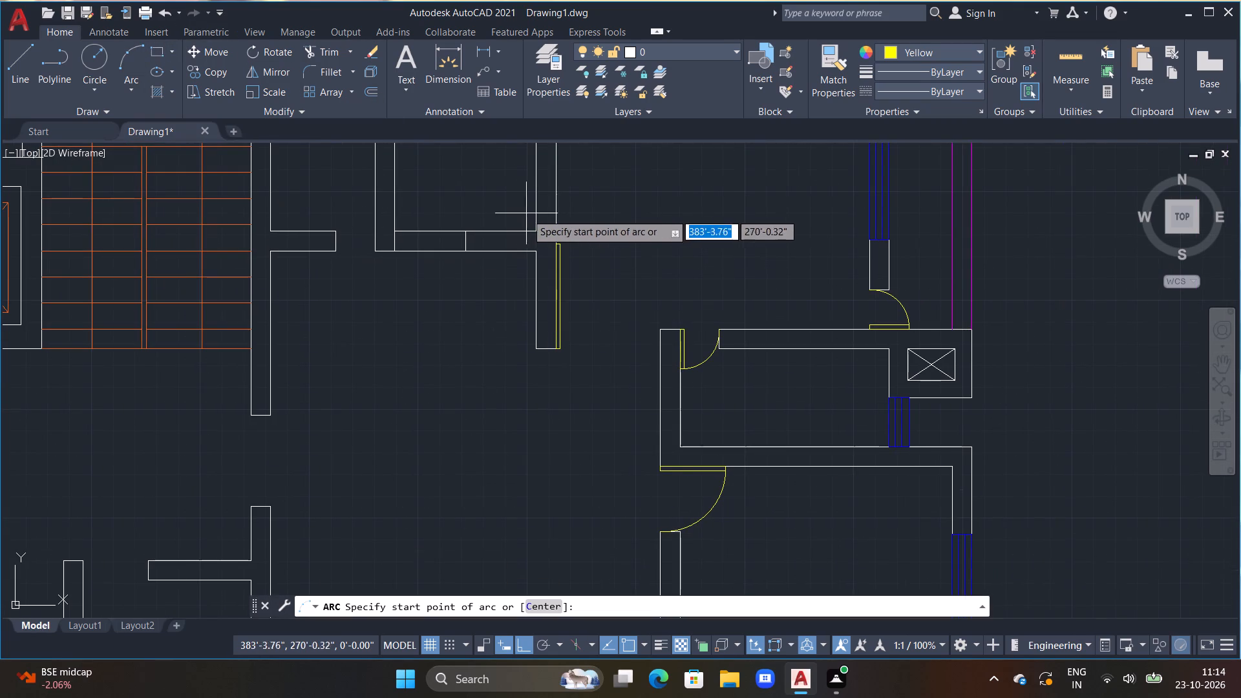
scroll(537, 211, up, 3)
click(597, 348)
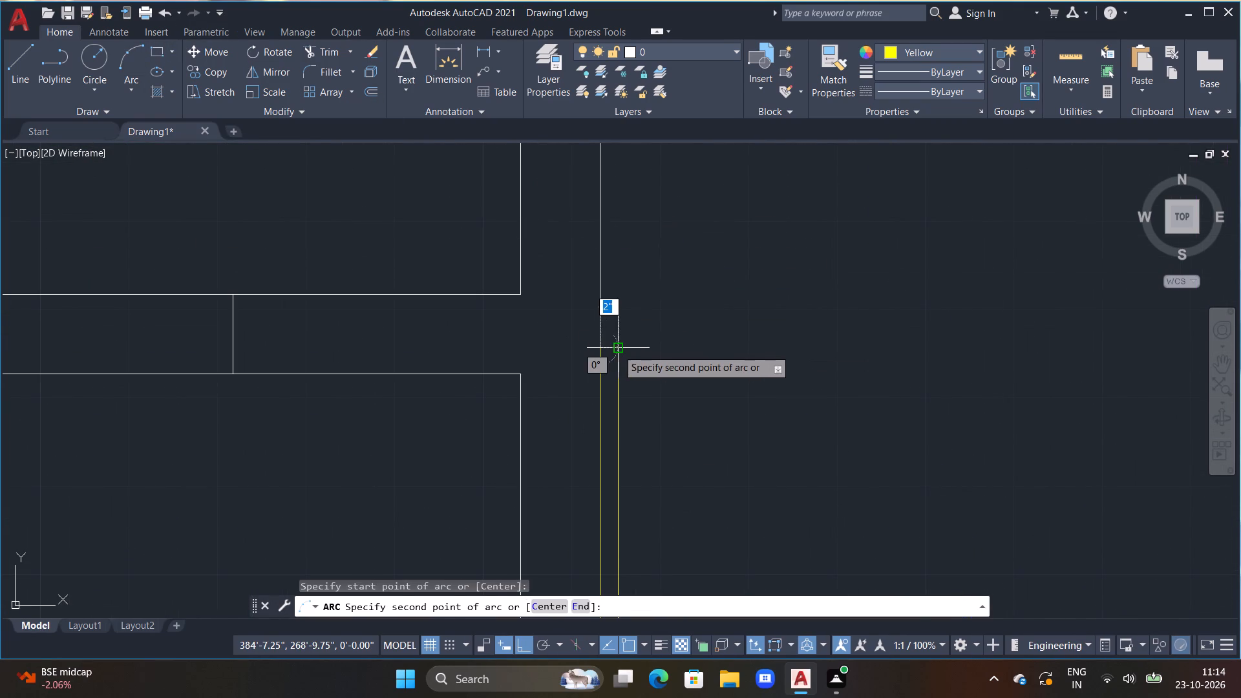
click(619, 349)
middle_drag(741, 339, 539, 142)
scroll(564, 201, down, 2)
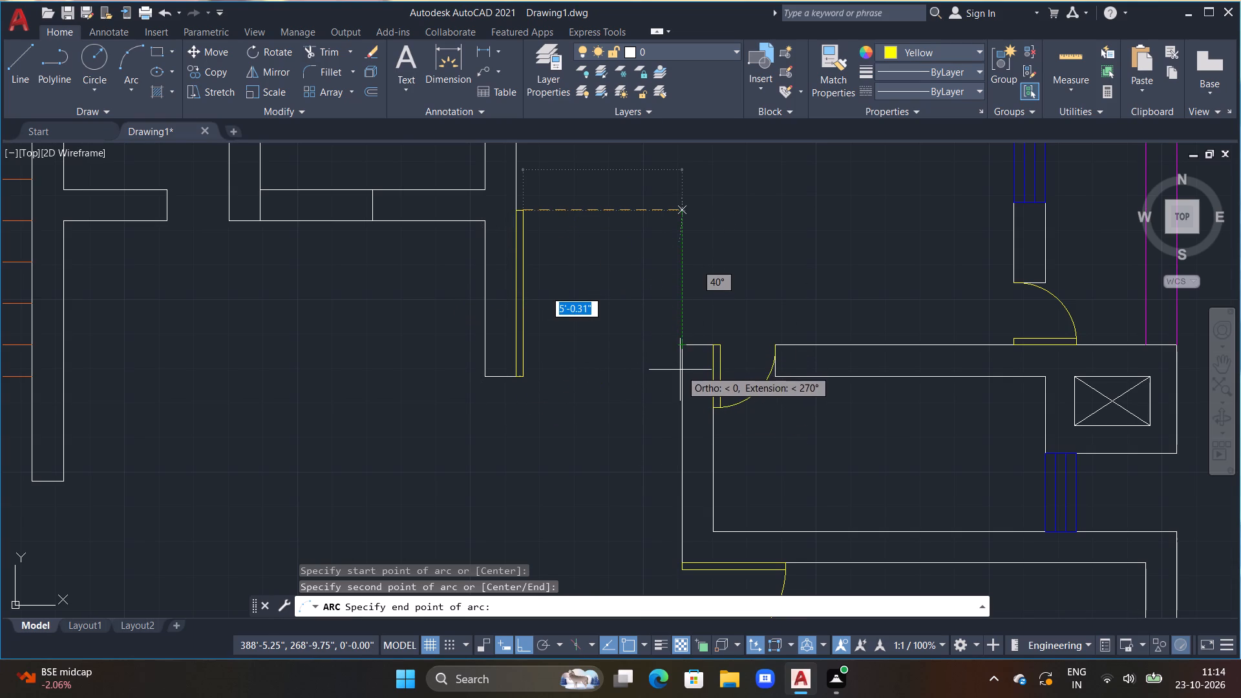
click(677, 350)
Draw a 1'6" by 2" door leaf running north from the southwest wall corner east of the opening into the narrow room beside the staircase.
scroll(666, 376, down, 5)
middle_drag(608, 395, 660, 395)
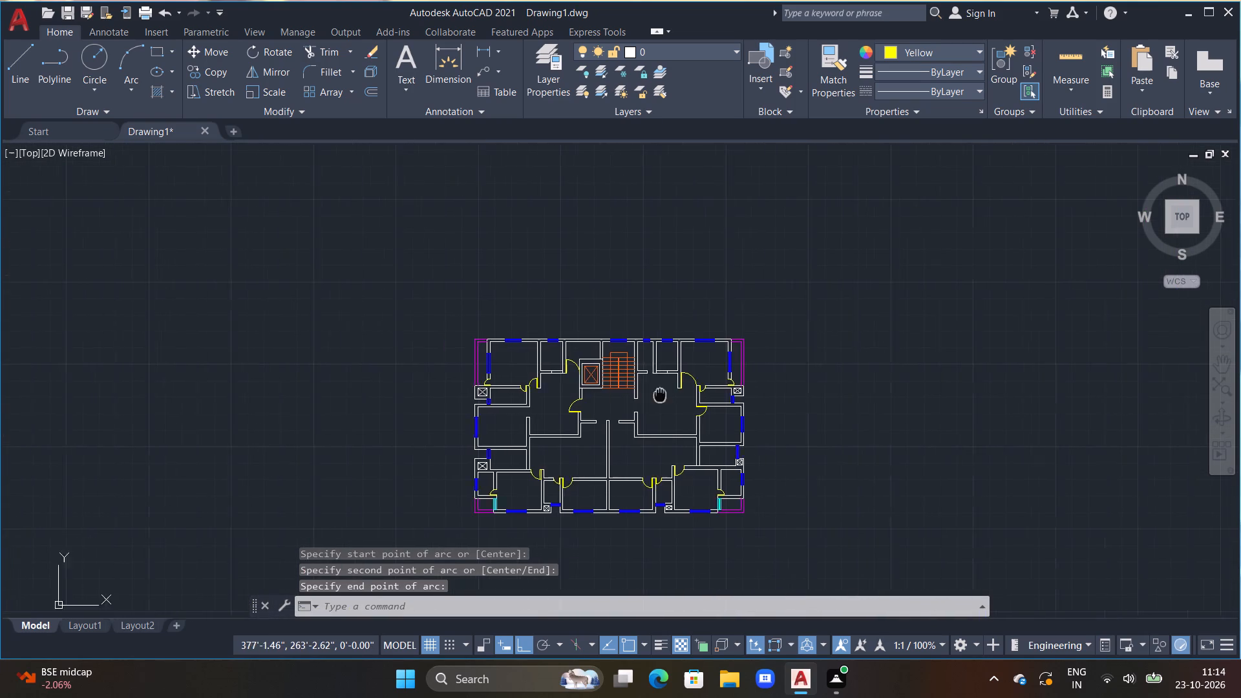
middle_drag(660, 395, 692, 392)
scroll(674, 369, up, 6)
key(Escape)
key(Escape)
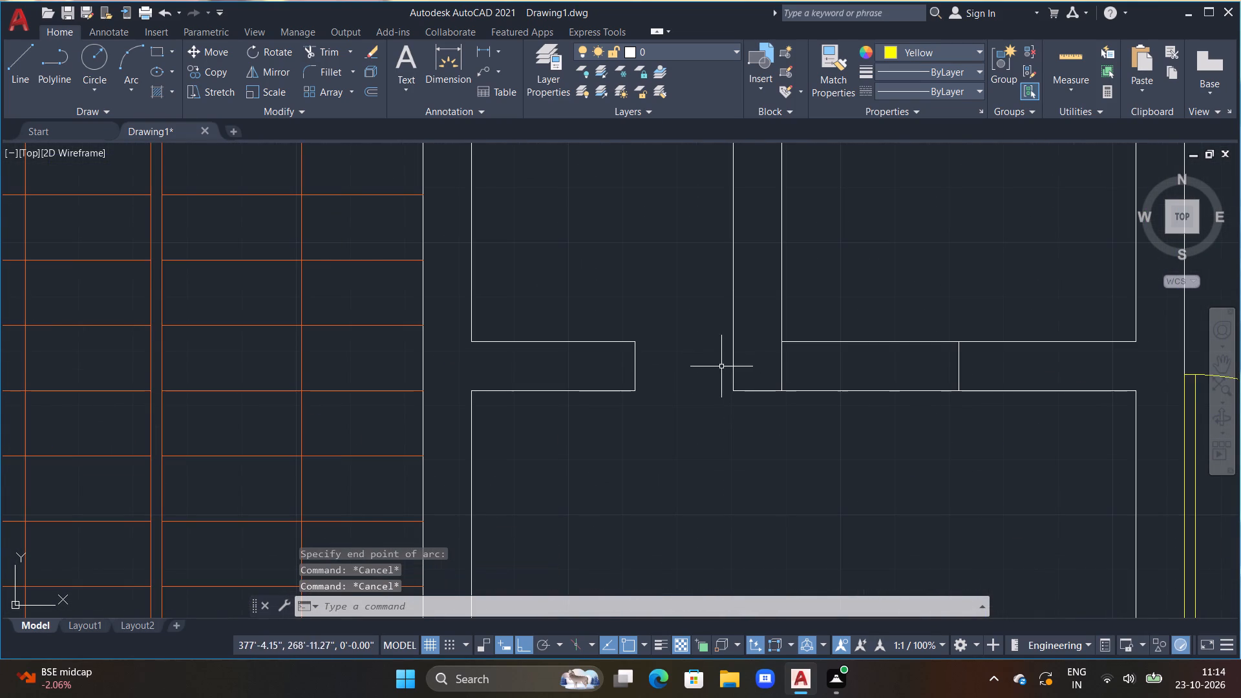
key(l)
key(space)
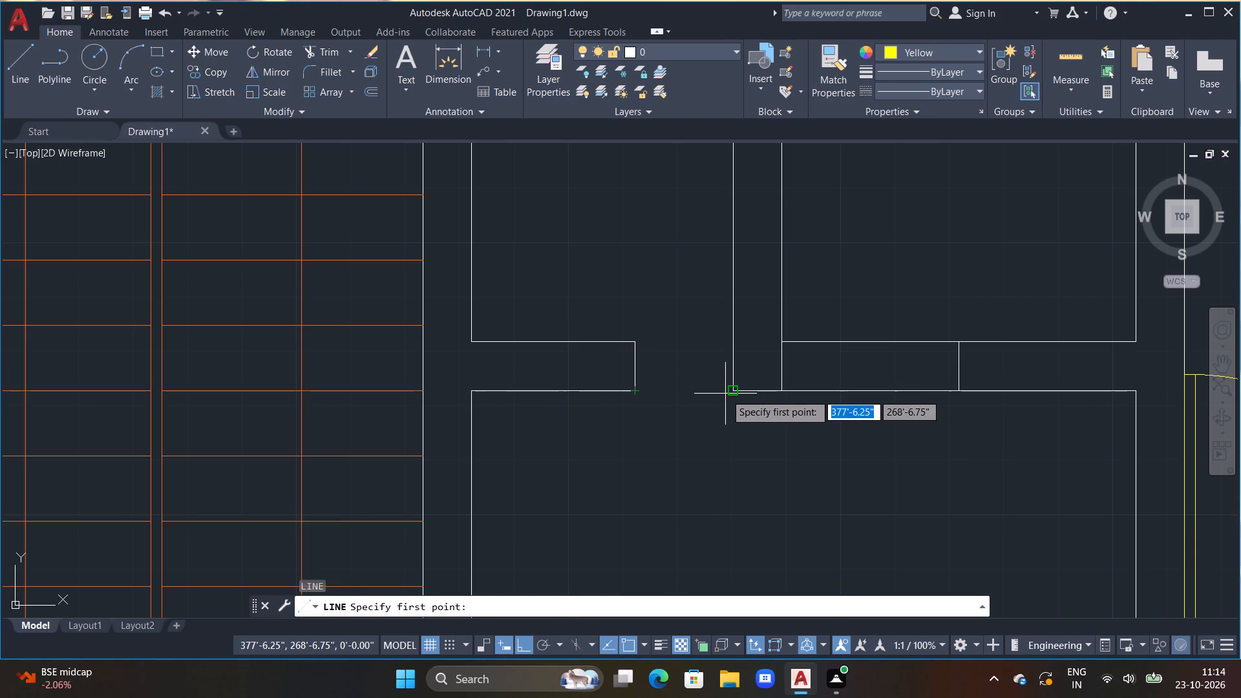
drag(733, 392, 688, 392)
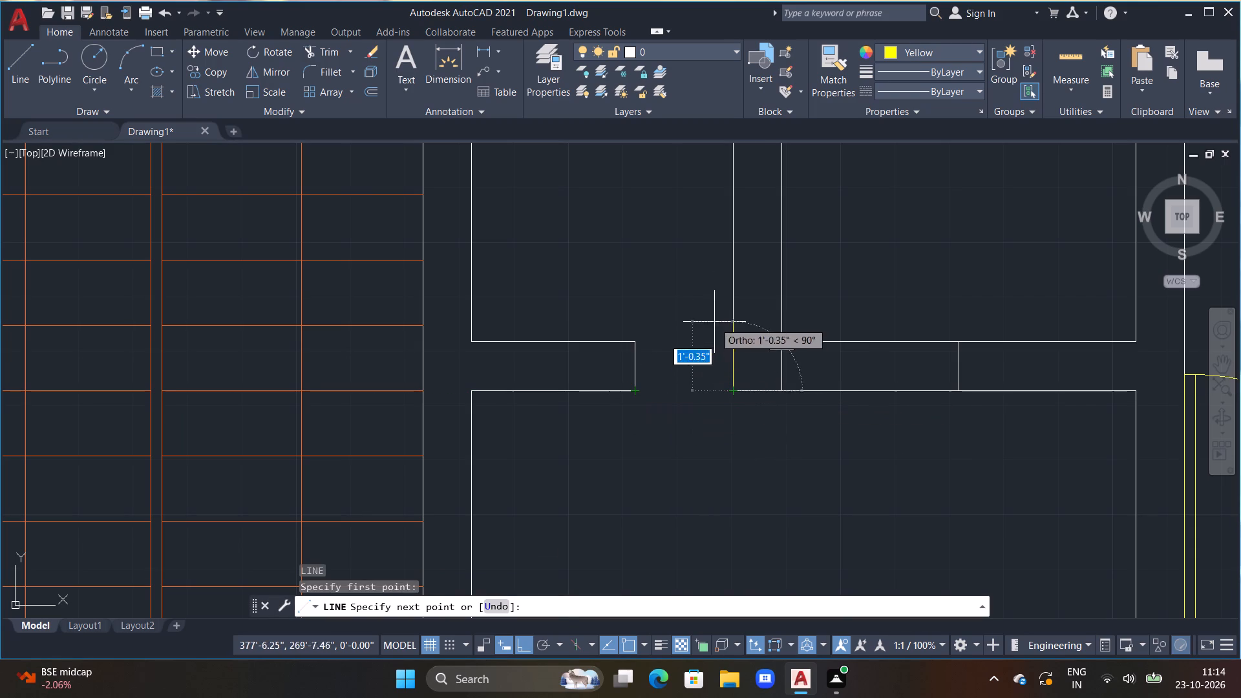
text(1'6")
key(Return)
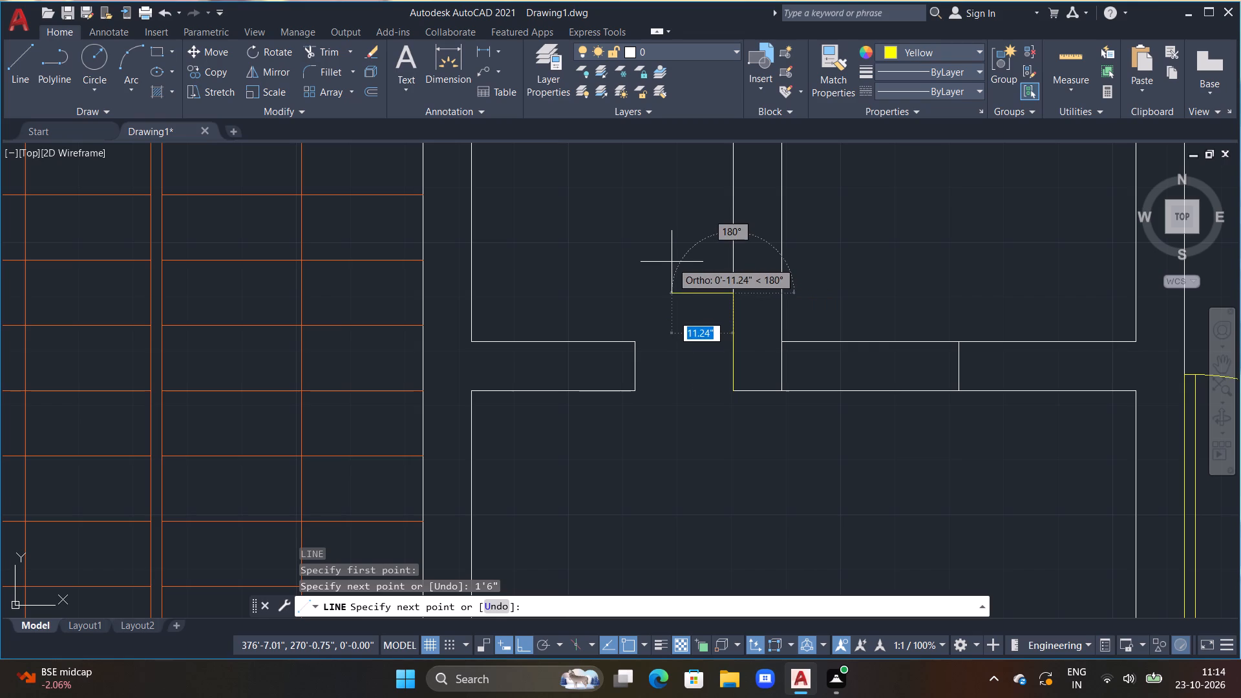
text(2")
key(Return)
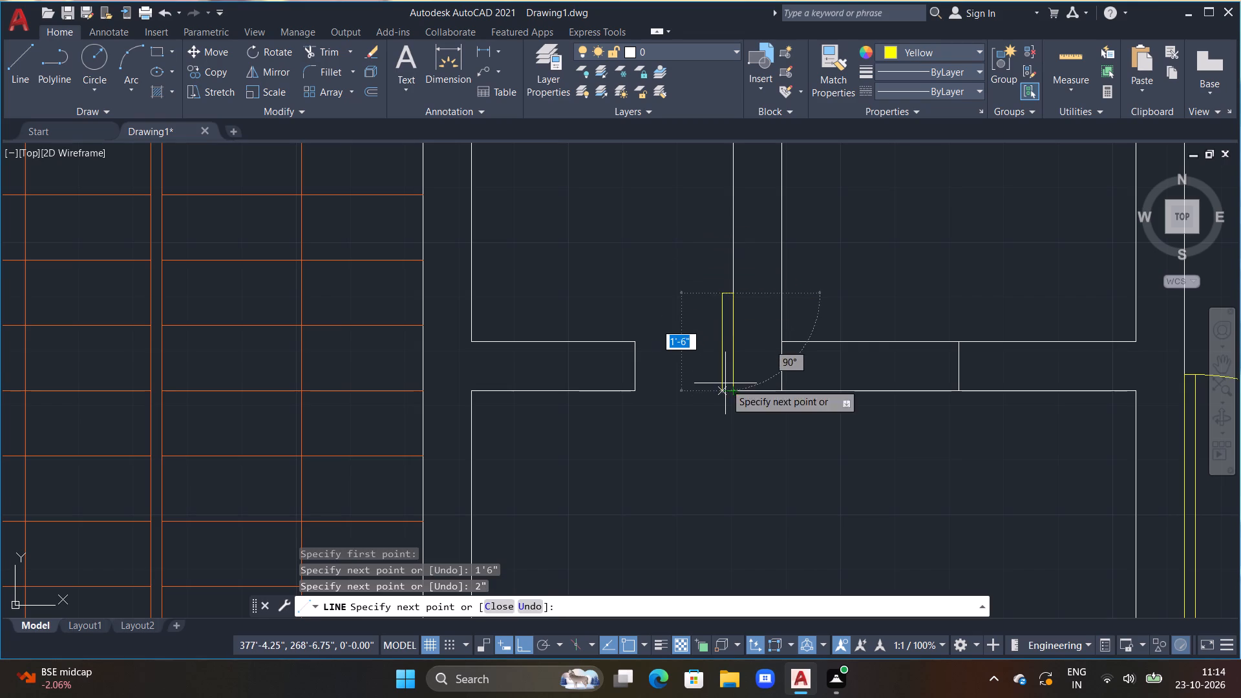
scroll(725, 385, up, 3)
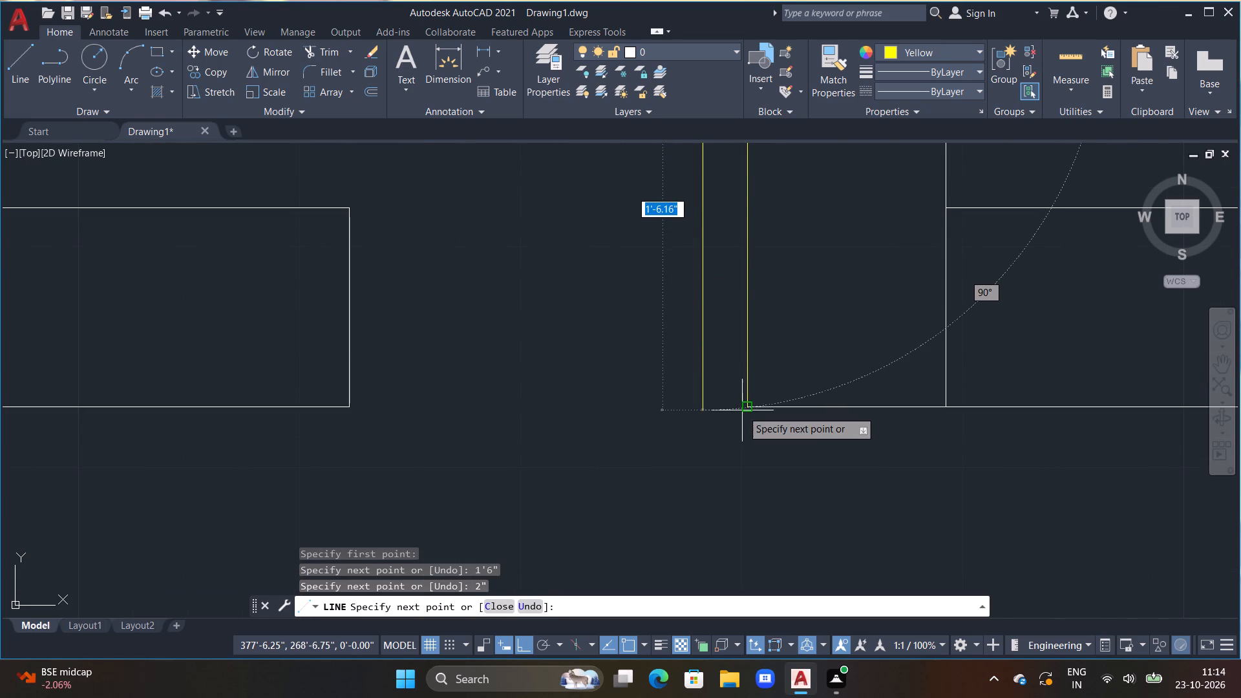
click(703, 408)
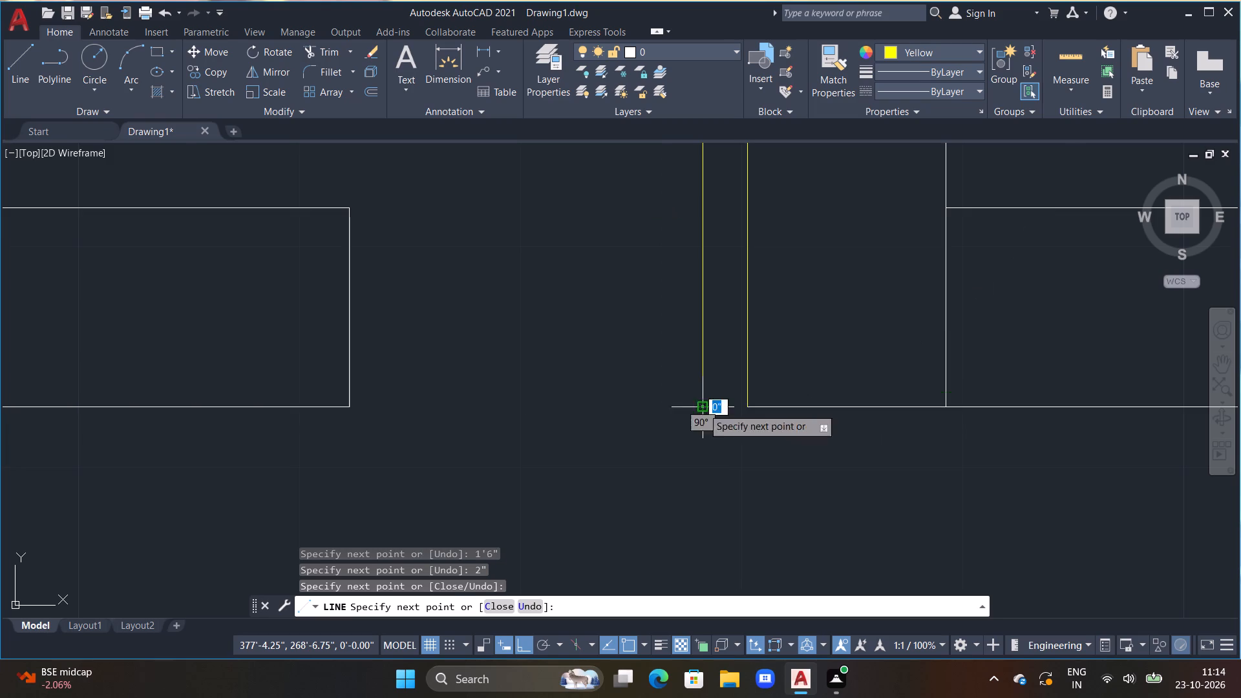
click(754, 409)
key(Escape)
Draw this 1'6" door's swing arc from the leaf's north end to the southeast corner of the wall stub to its west.
scroll(748, 430, down, 2)
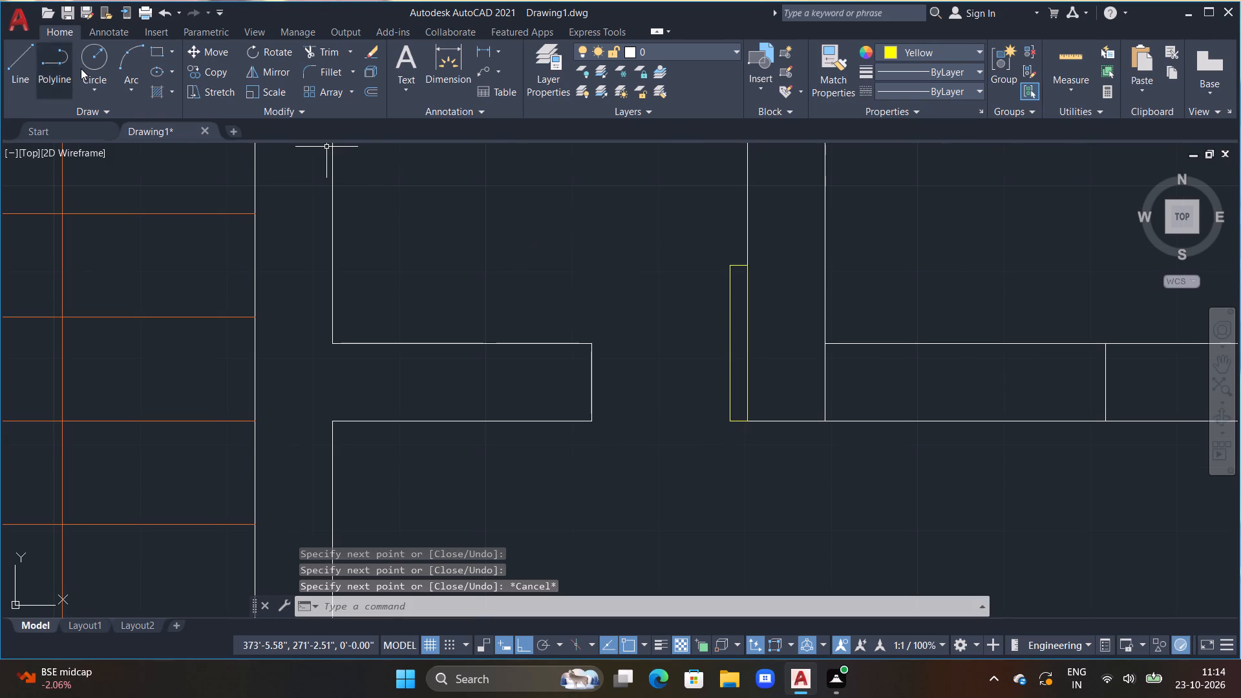
click(133, 58)
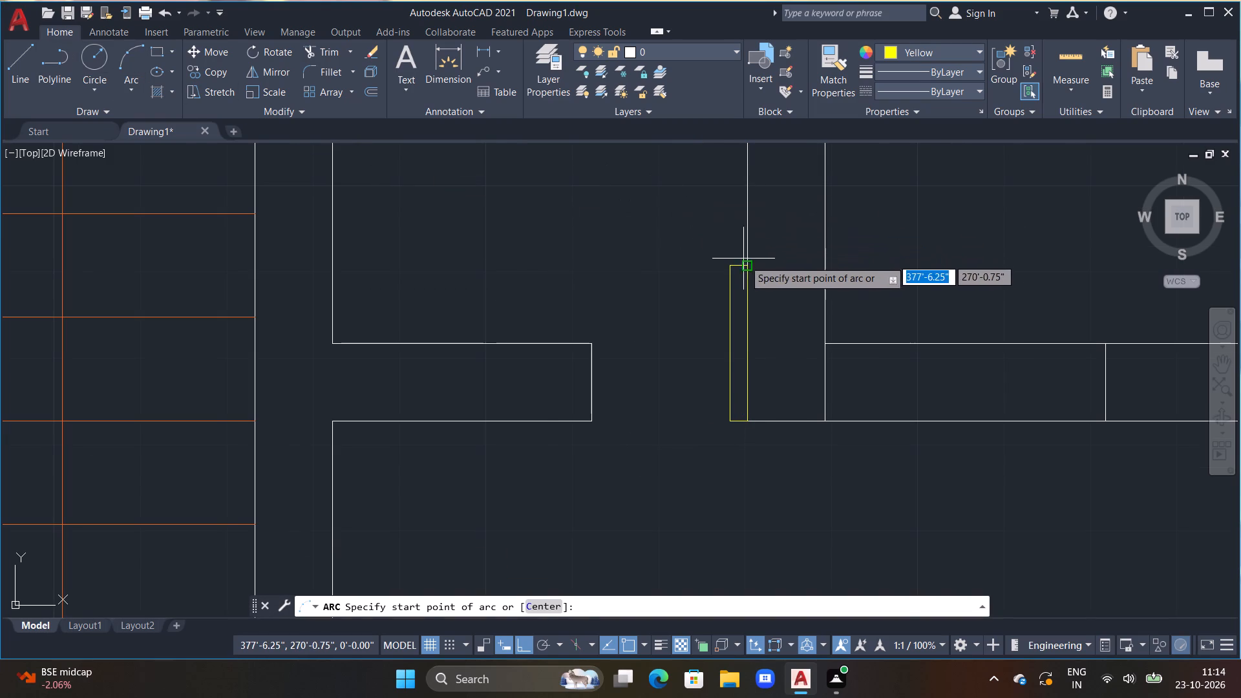
click(748, 265)
click(730, 264)
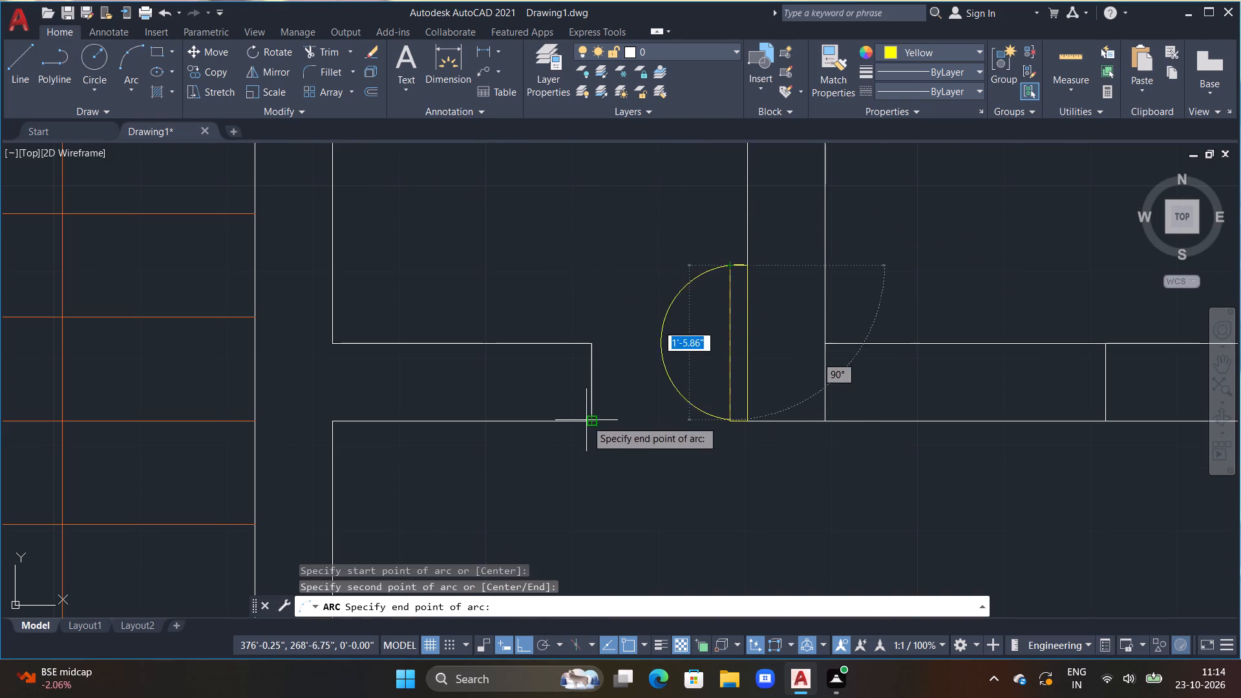
click(586, 420)
Draw a 3'6" by 2" door leaf running east from the northwest corner of the wall end below the opening southeast of the staircase.
scroll(595, 421, down, 3)
middle_drag(644, 475, 620, 332)
scroll(624, 331, down, 1)
middle_drag(664, 430, 669, 370)
key(Escape)
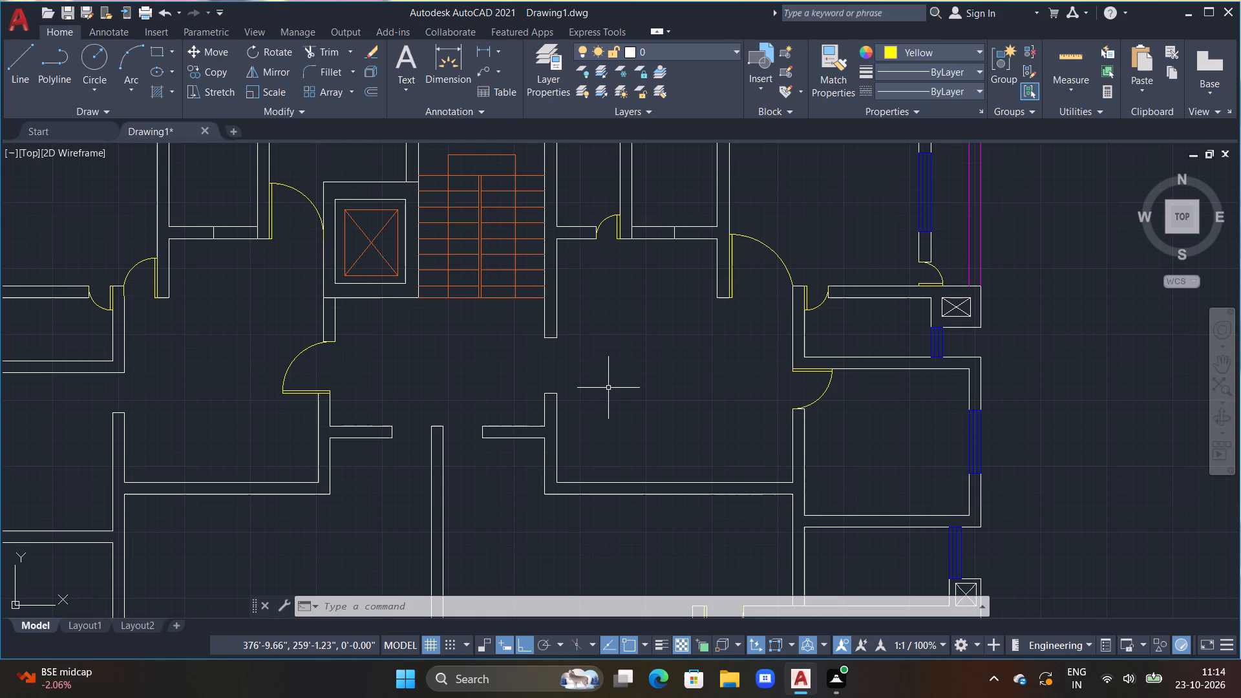
scroll(559, 360, up, 1)
middle_drag(549, 365, 657, 348)
text(L)
key(space)
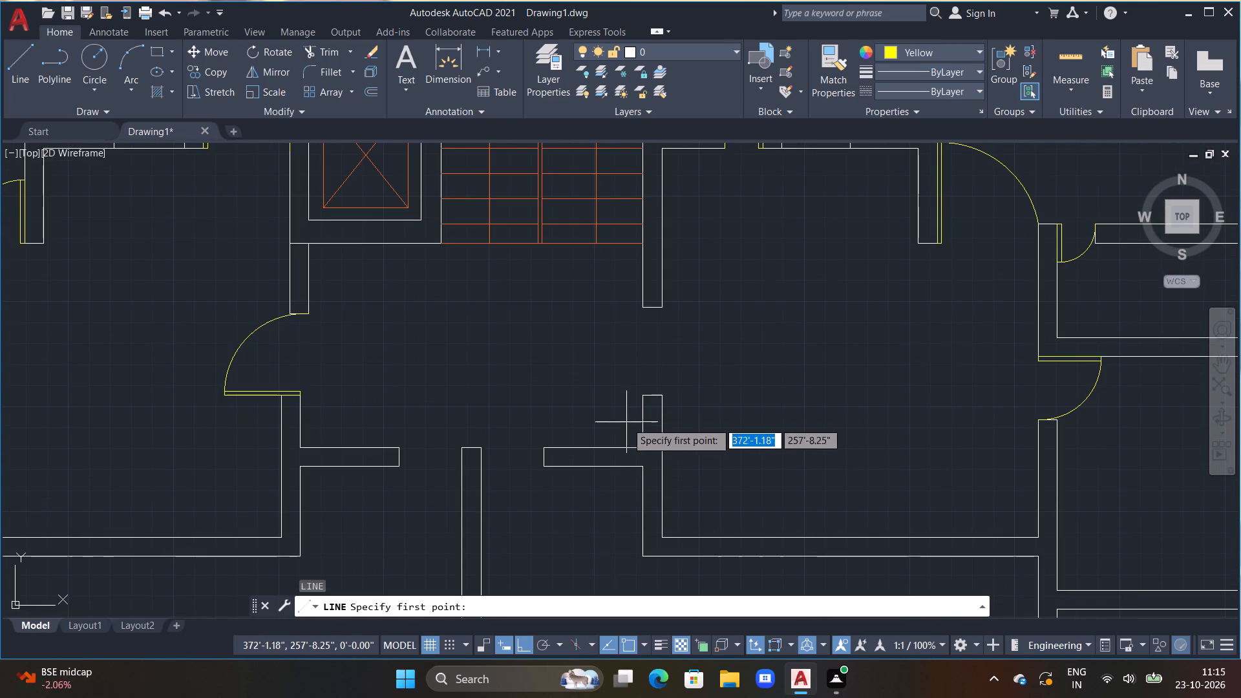
click(644, 399)
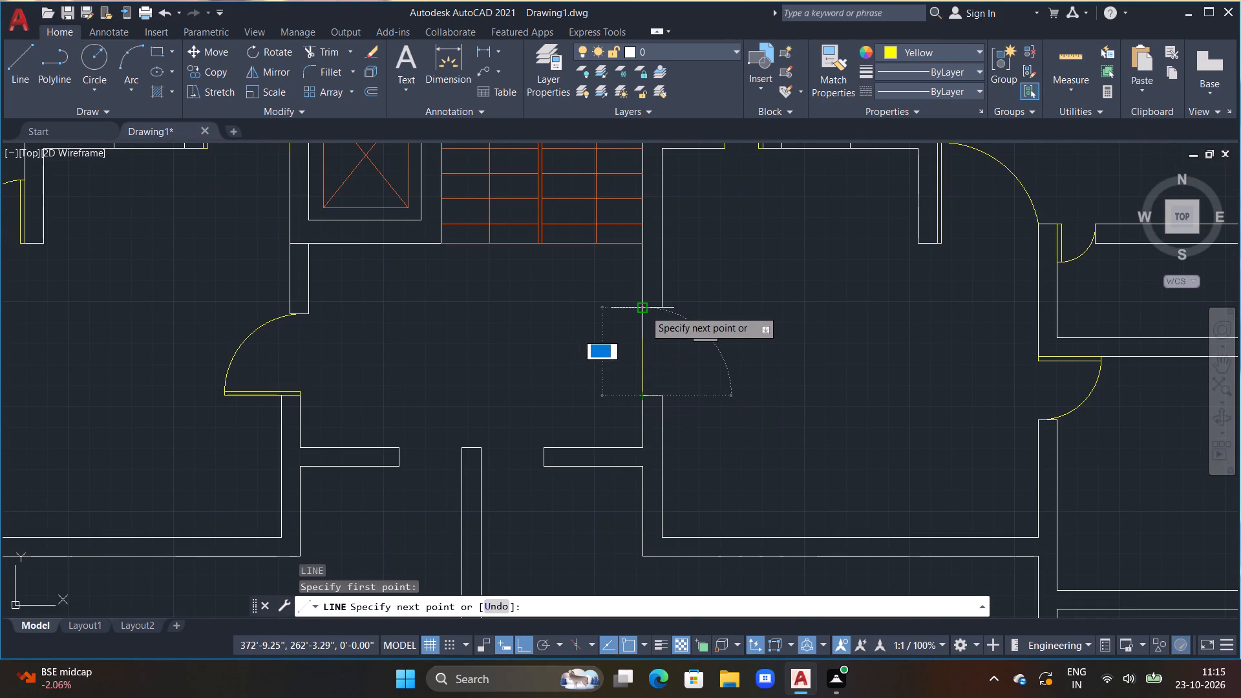
text(3'6")
key(Return)
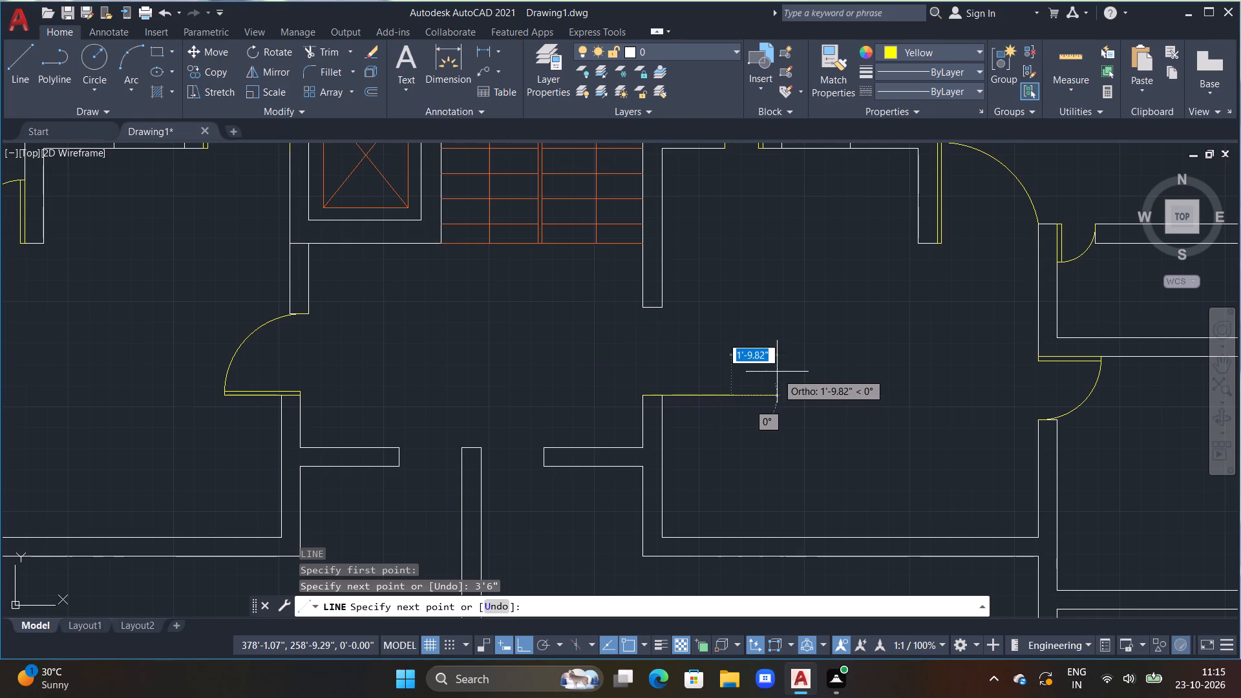
text(2")
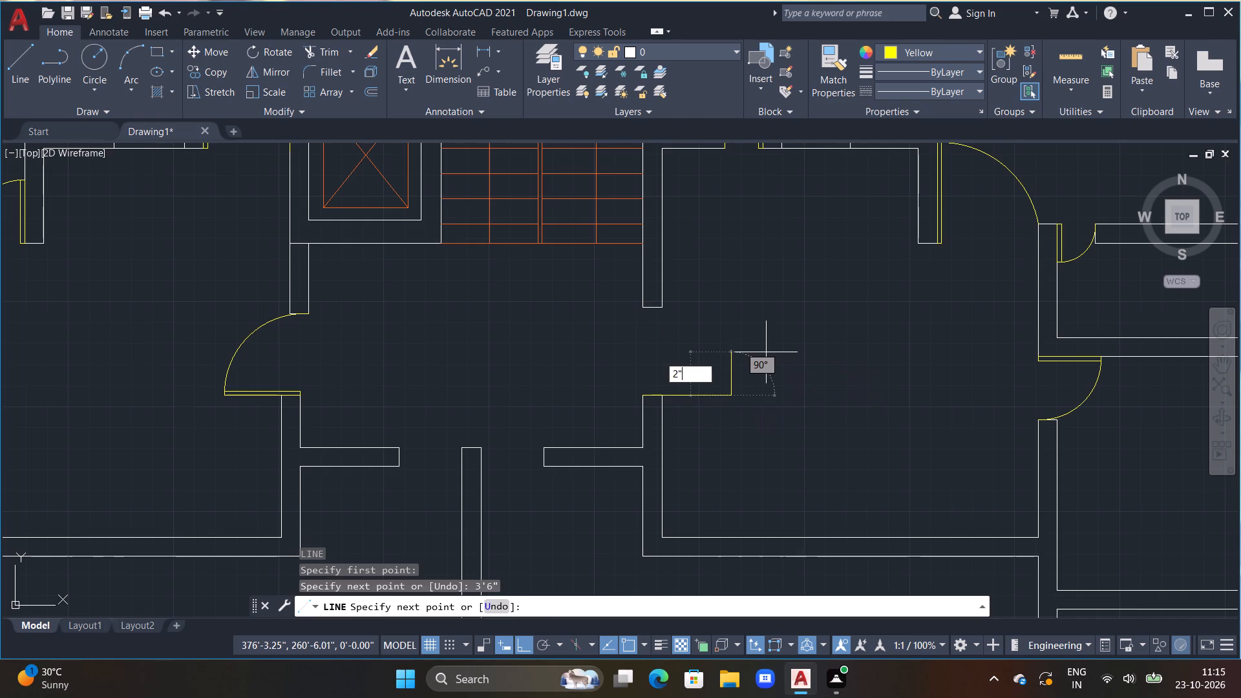
key(Return)
scroll(641, 365, up, 2)
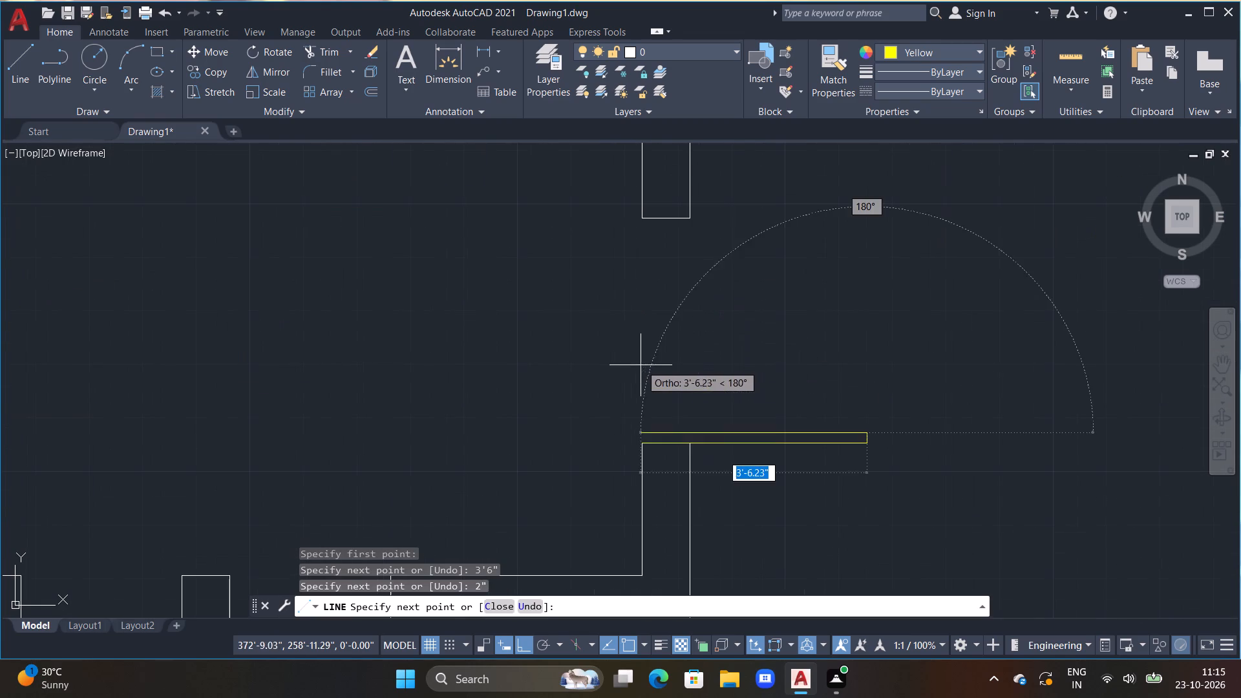
click(642, 432)
click(641, 443)
key(Escape)
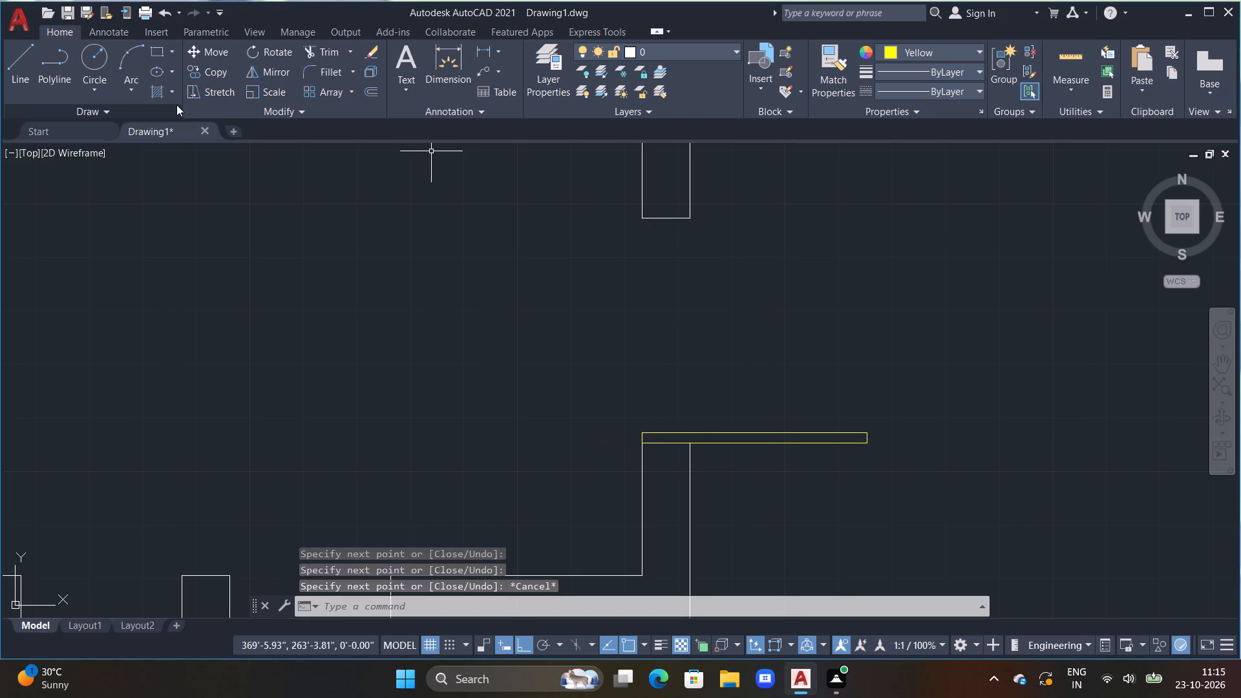
Draw this 3'6" door's swing arc from the leaf's east end to the southwest corner of the wall end across the opening.
click(127, 67)
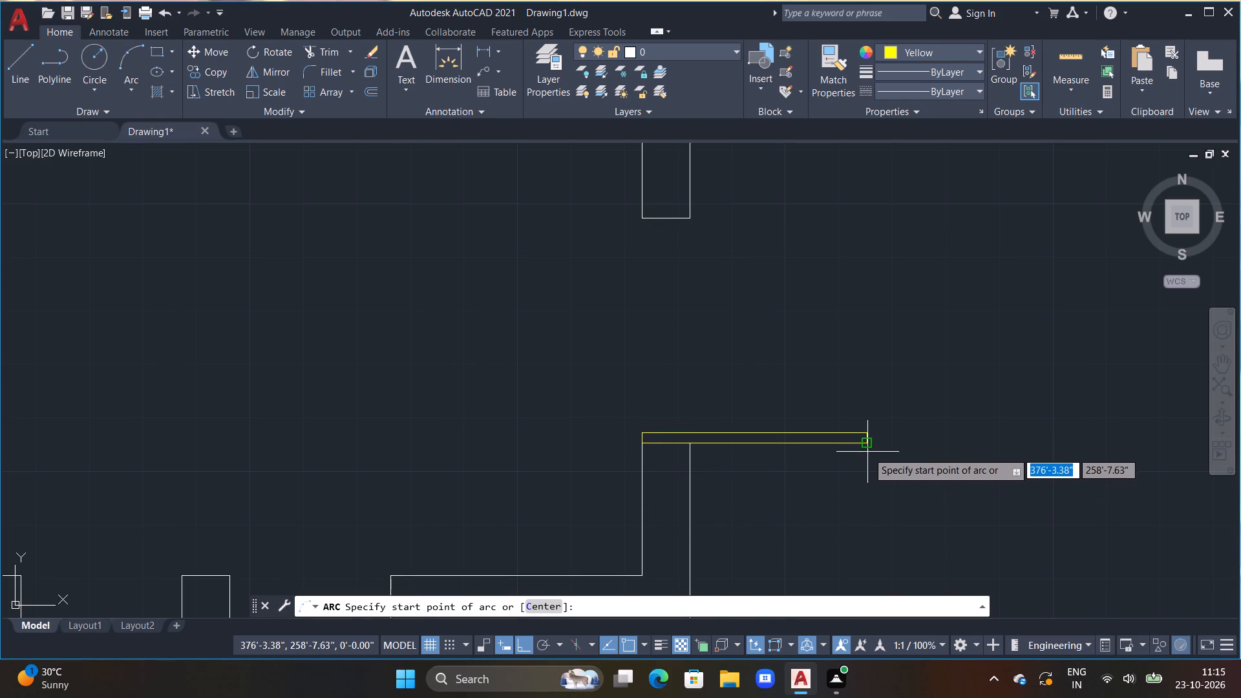
click(866, 445)
click(865, 432)
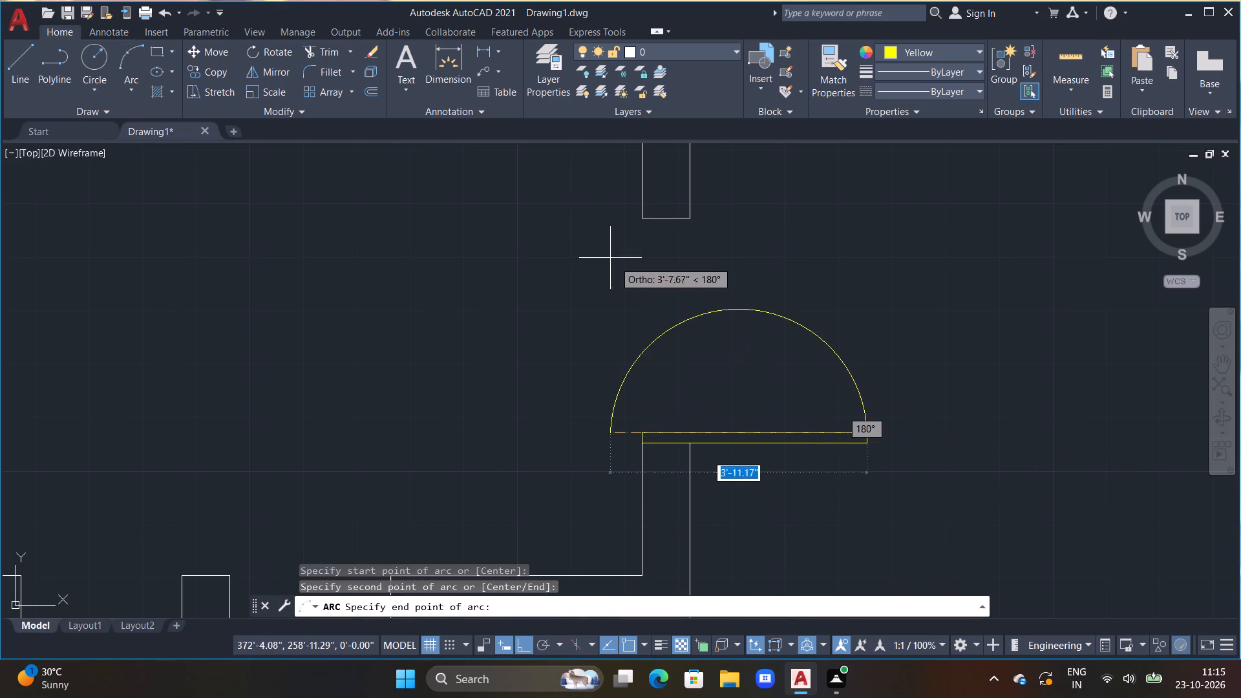
click(646, 222)
scroll(648, 226, down, 4)
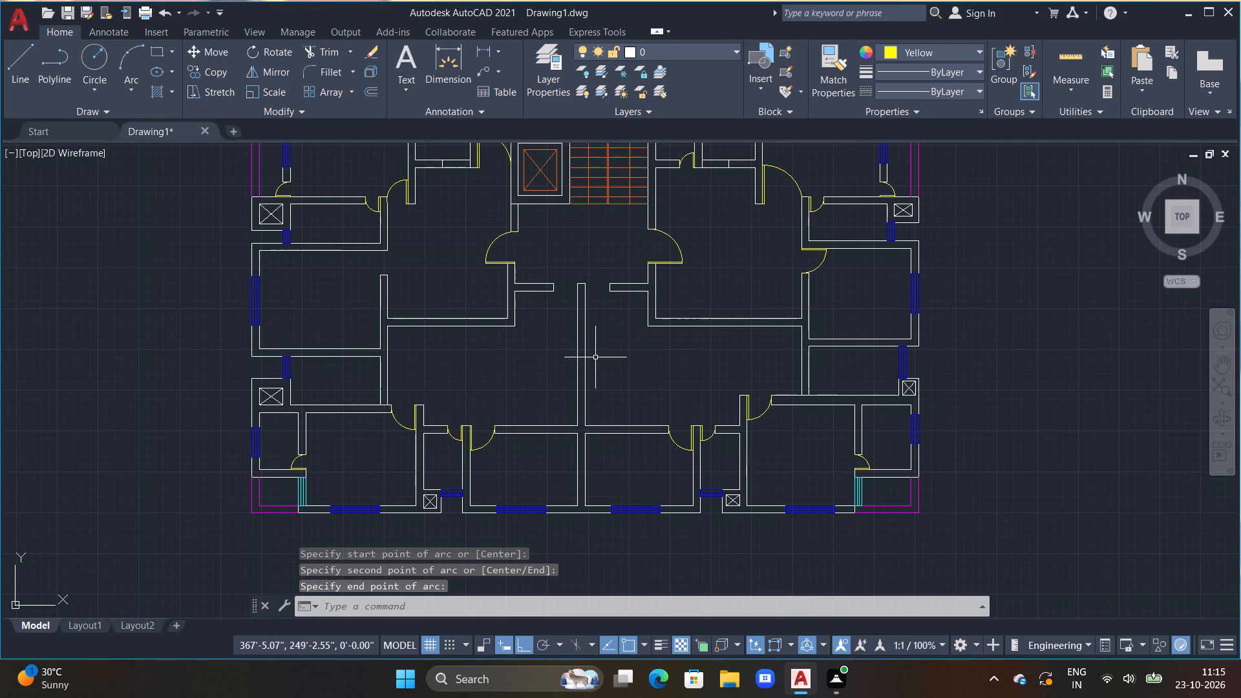
key(Escape)
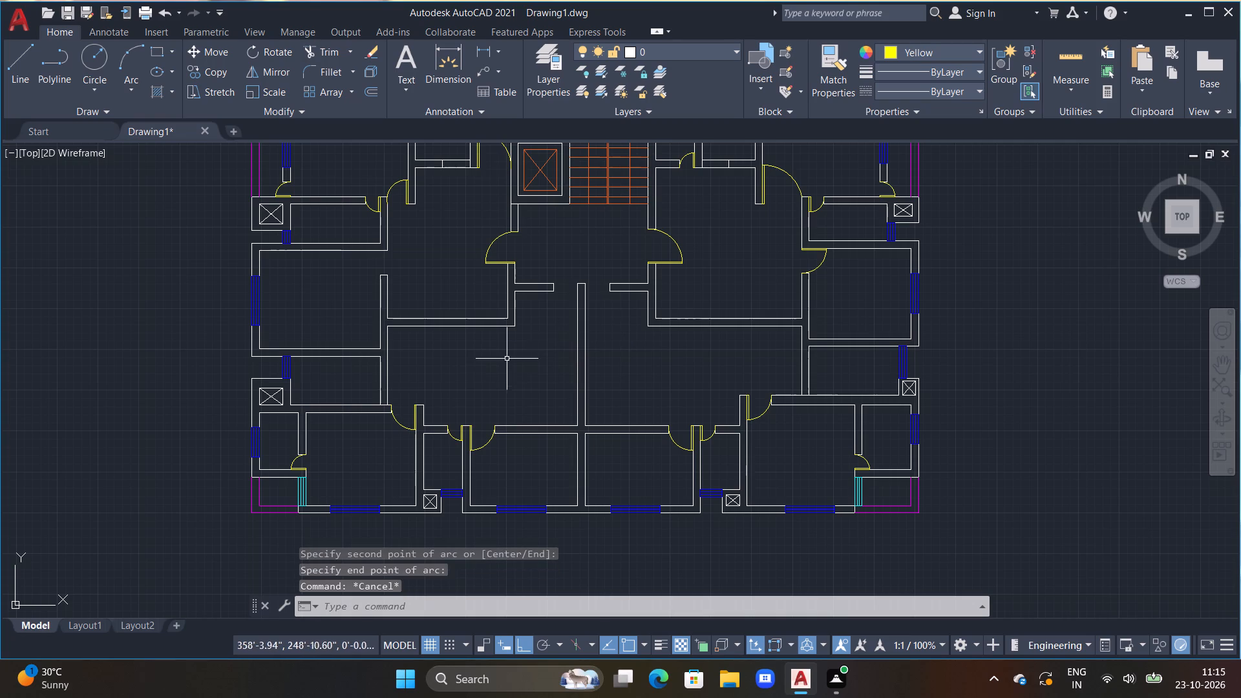
Draw a 2'6" by 2" door leaf running south along the central wall's west face from its northwest corner, south of the lobby.
scroll(561, 291, up, 3)
middle_drag(567, 290, 637, 268)
key(Escape)
scroll(637, 268, up, 1)
text(L)
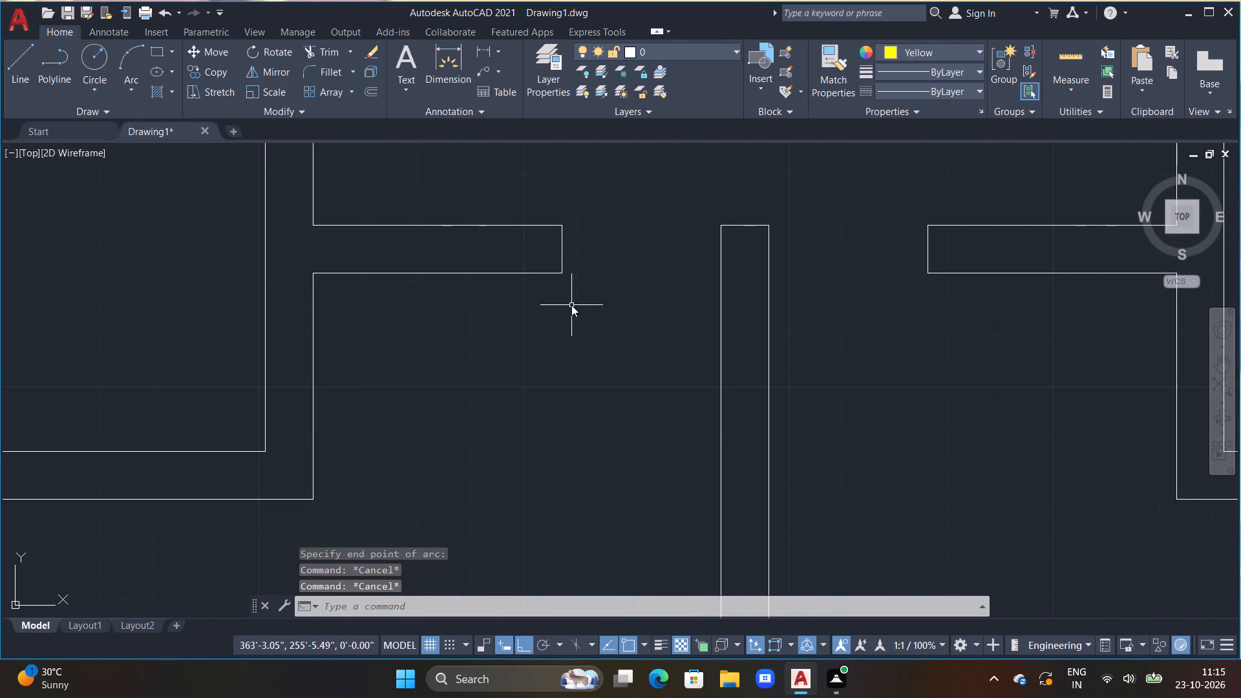
key(space)
click(723, 229)
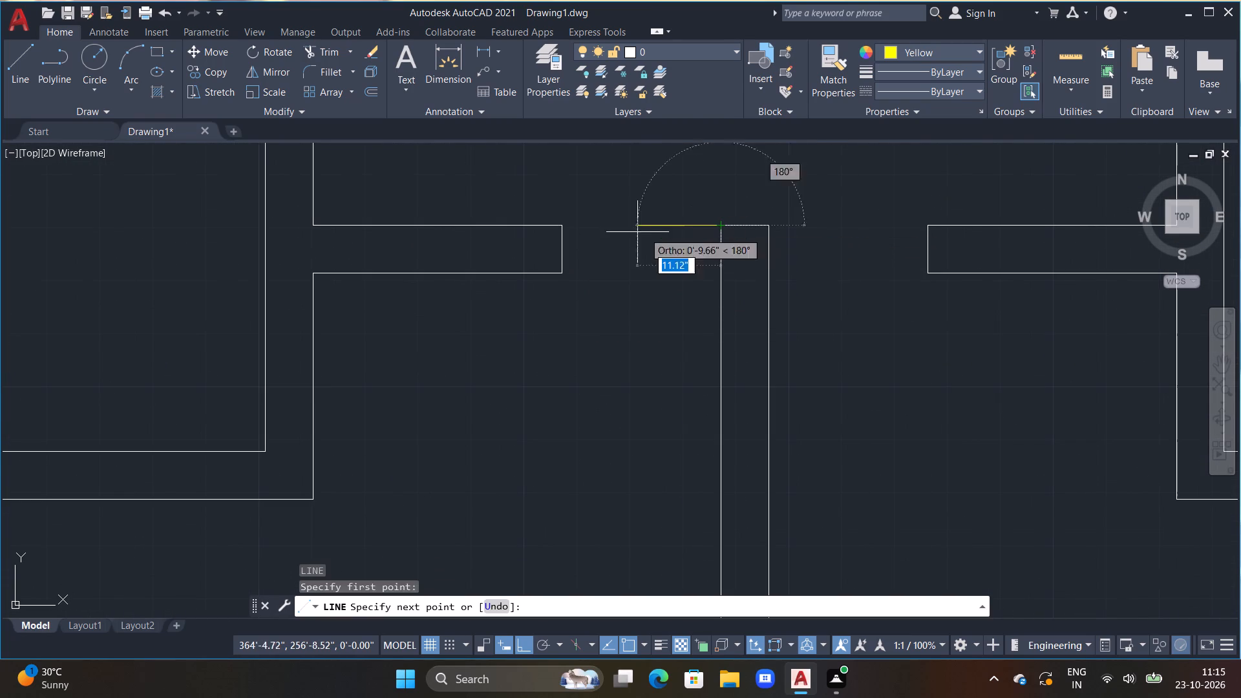
text(2'6")
key(Return)
text(2")
key(Return)
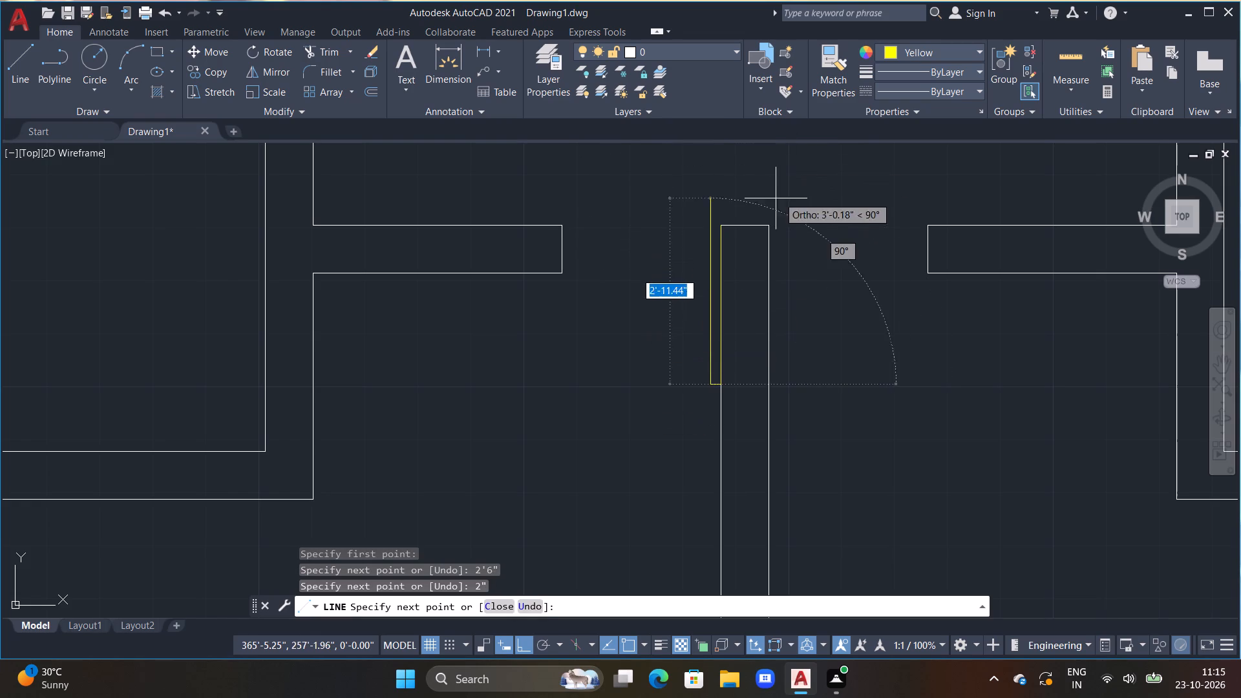
click(708, 224)
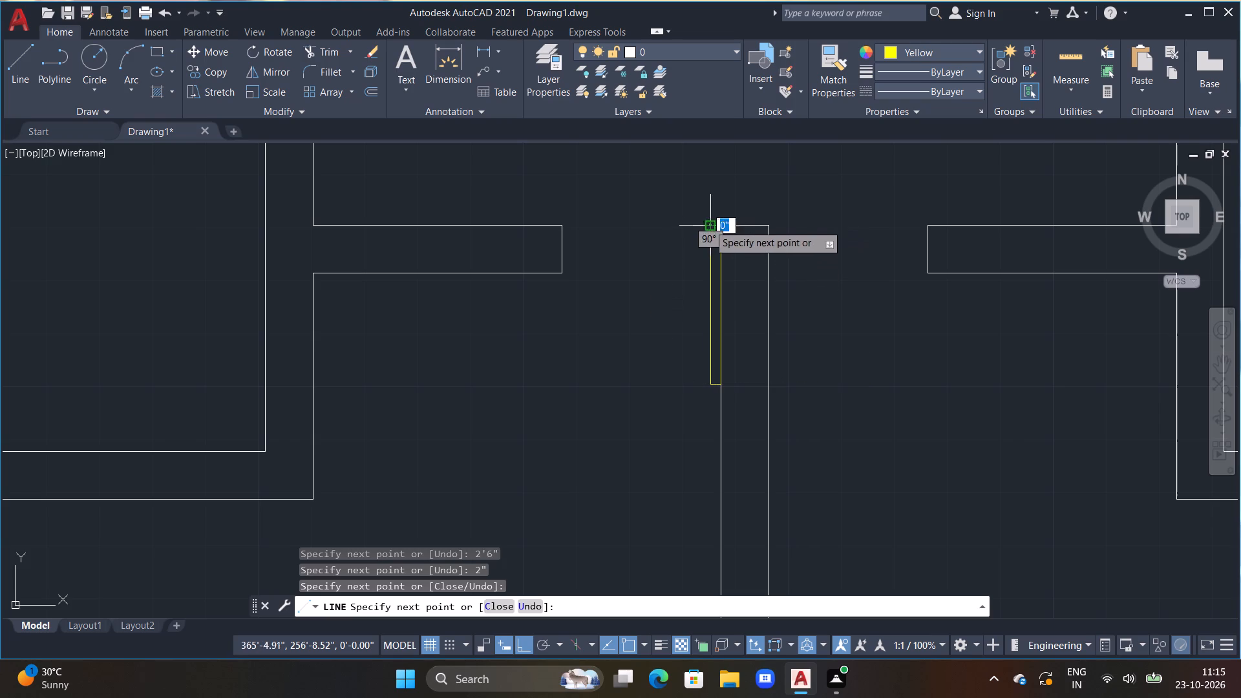
click(719, 227)
key(Escape)
Draw a matching 2'6" by 2" door leaf running south along the central wall's east face from its northeast corner.
key(l)
key(space)
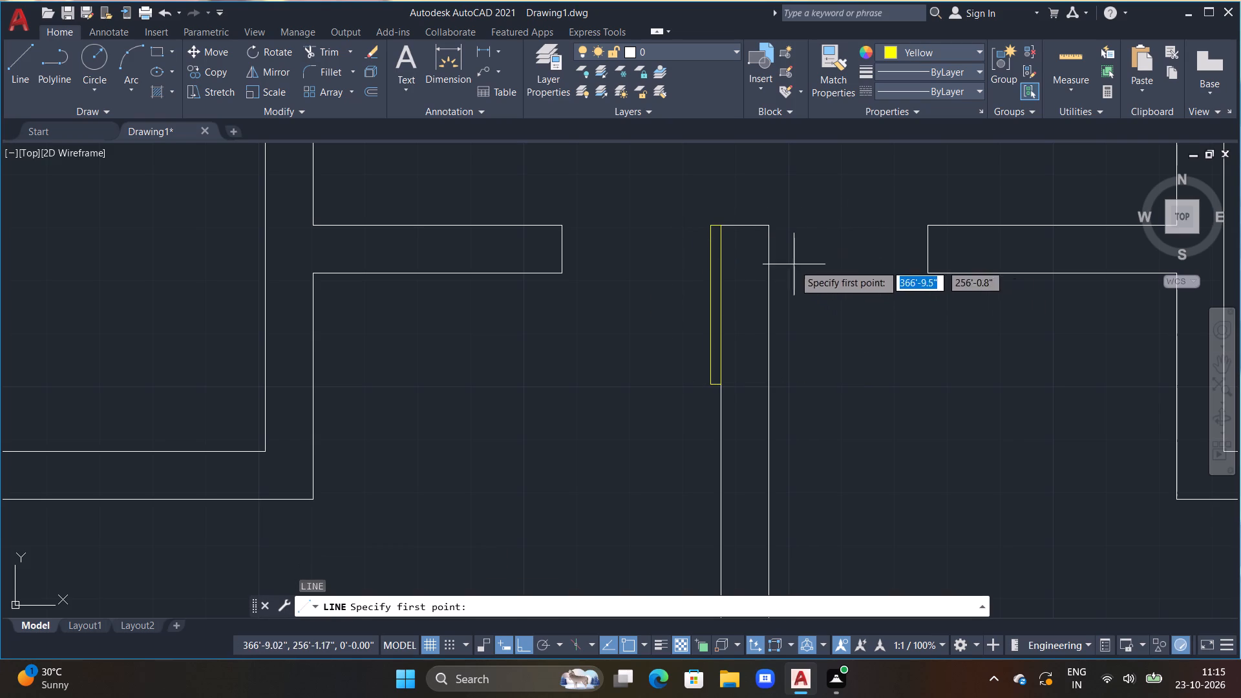
click(767, 226)
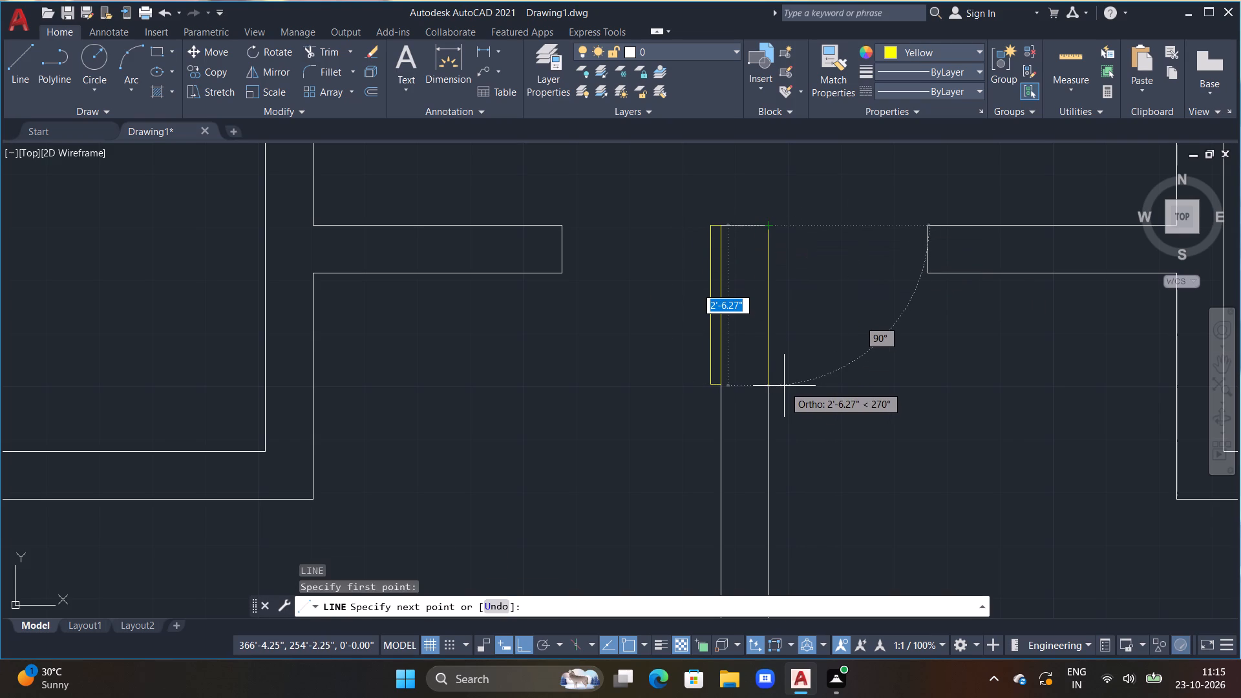
text(2'6")
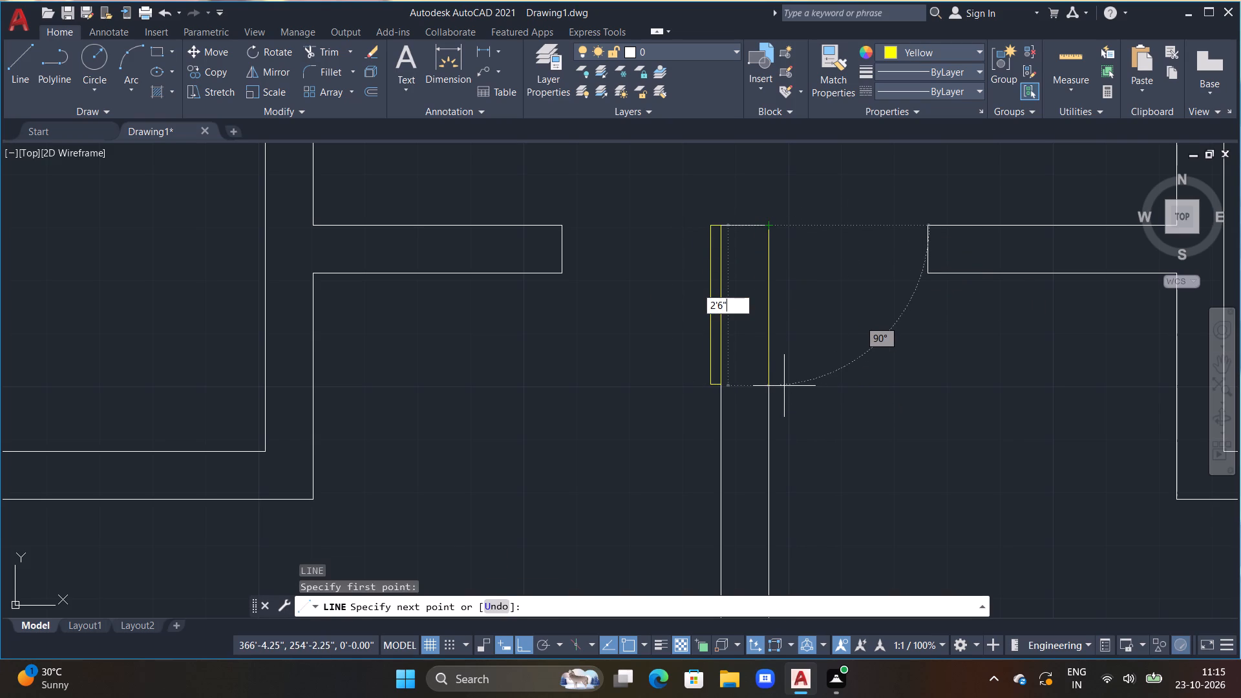
key(Return)
text(2")
key(Return)
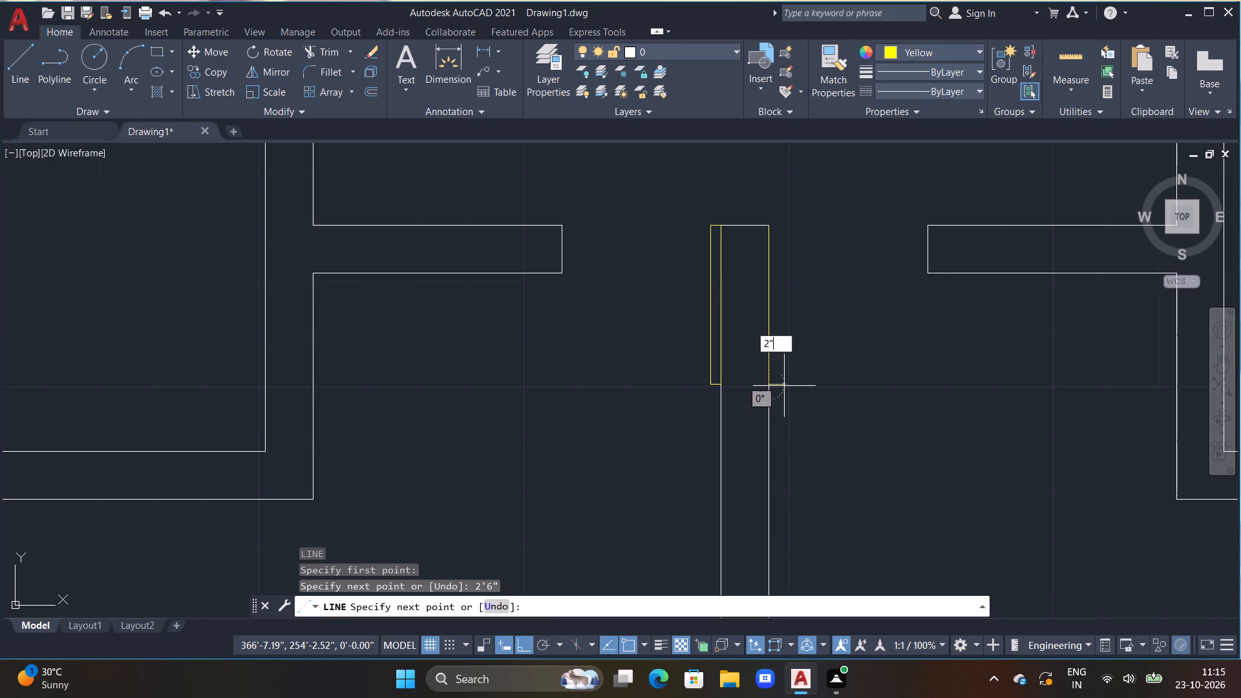
scroll(789, 225, up, 2)
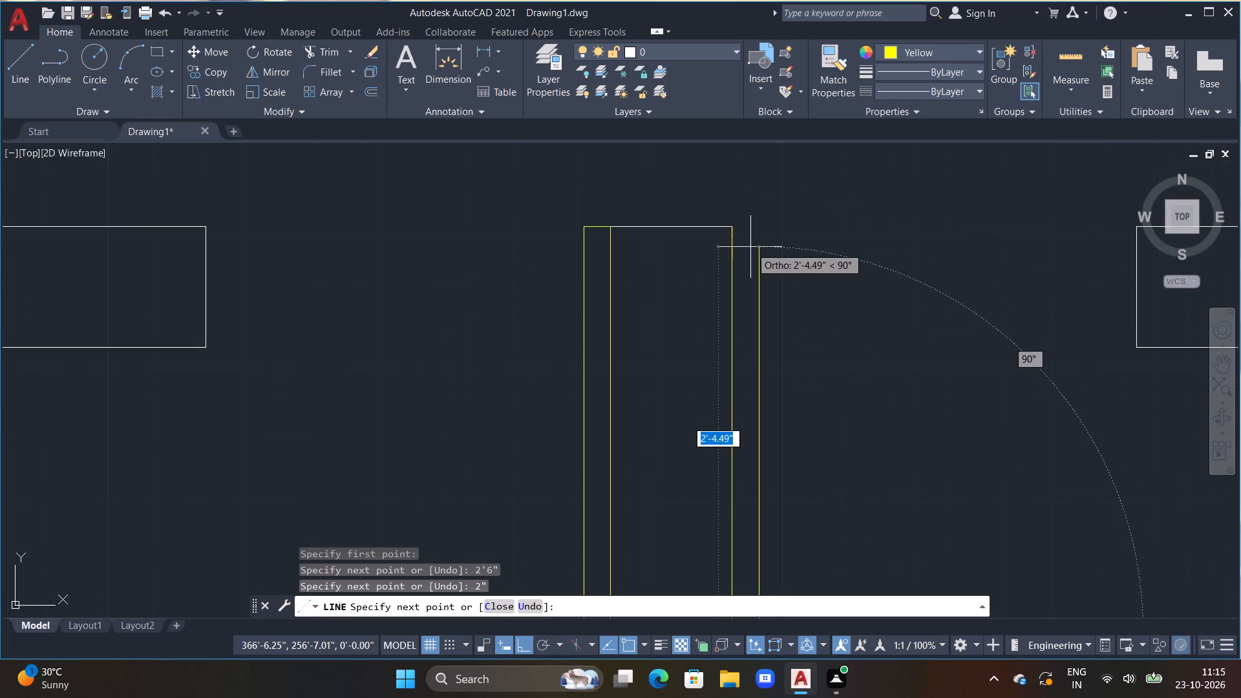
click(758, 227)
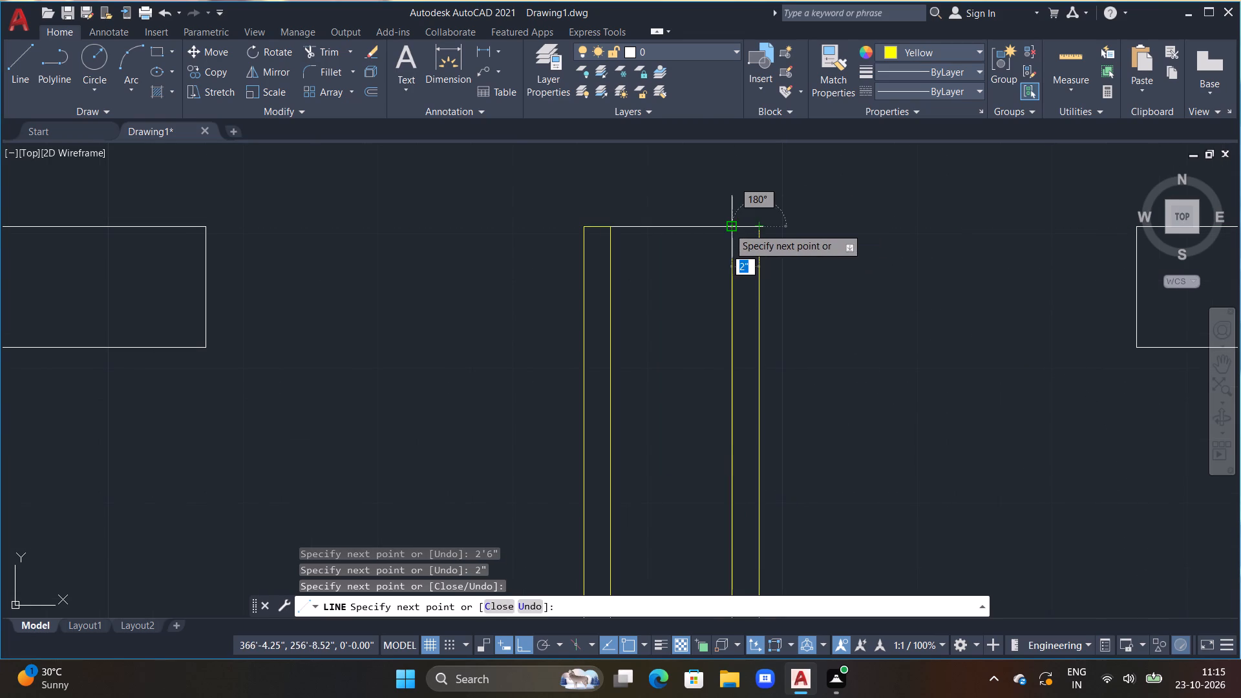
click(728, 227)
key(Escape)
scroll(732, 237, down, 1)
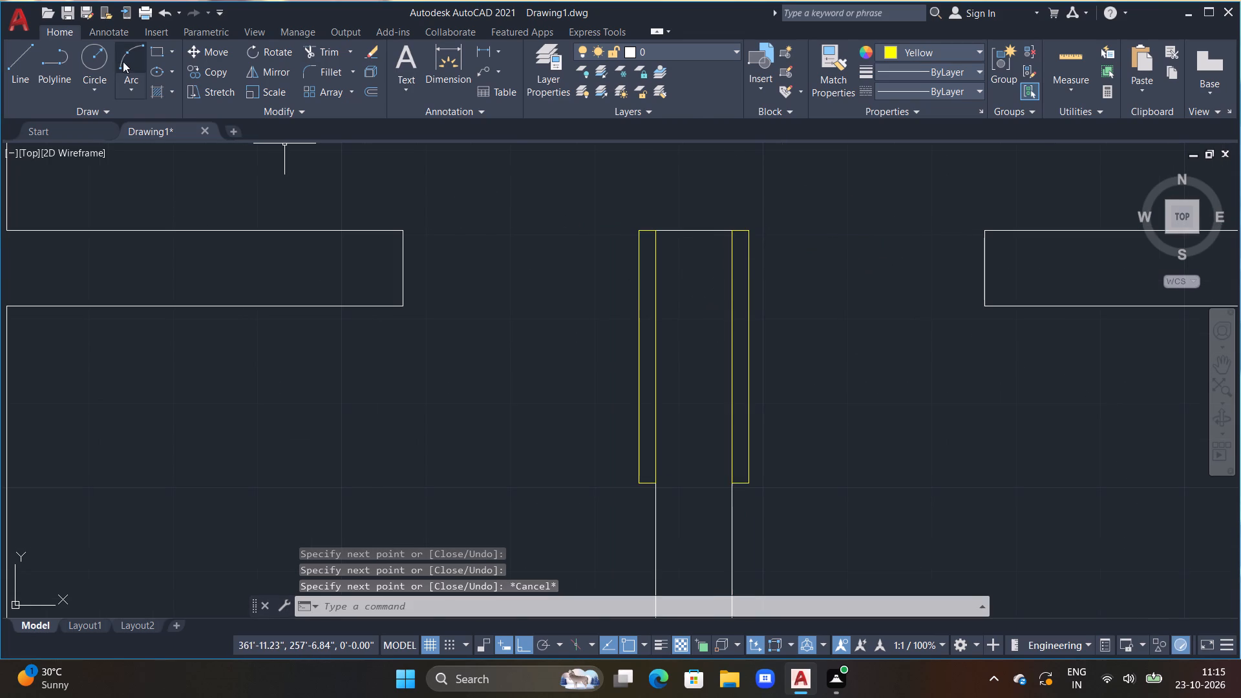
Draw the western leaf's swing arc from its south end to the northeast corner of the wall stub to the west.
click(123, 61)
click(655, 483)
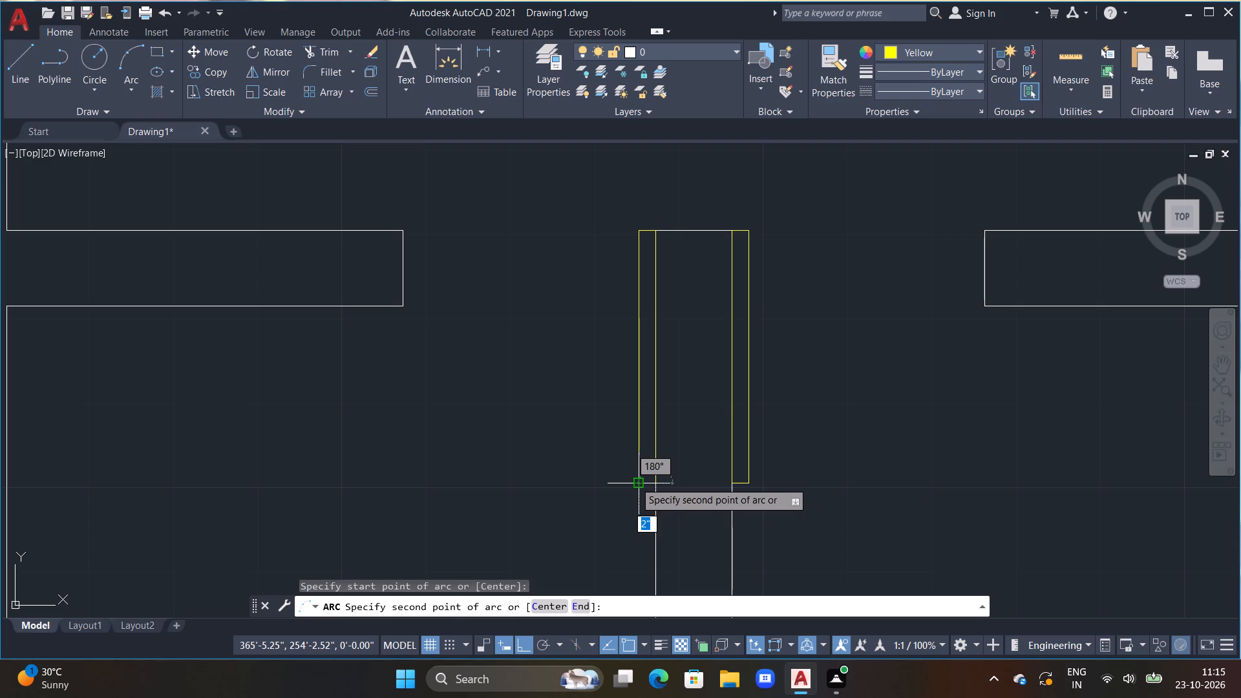
click(635, 481)
click(403, 236)
key(Escape)
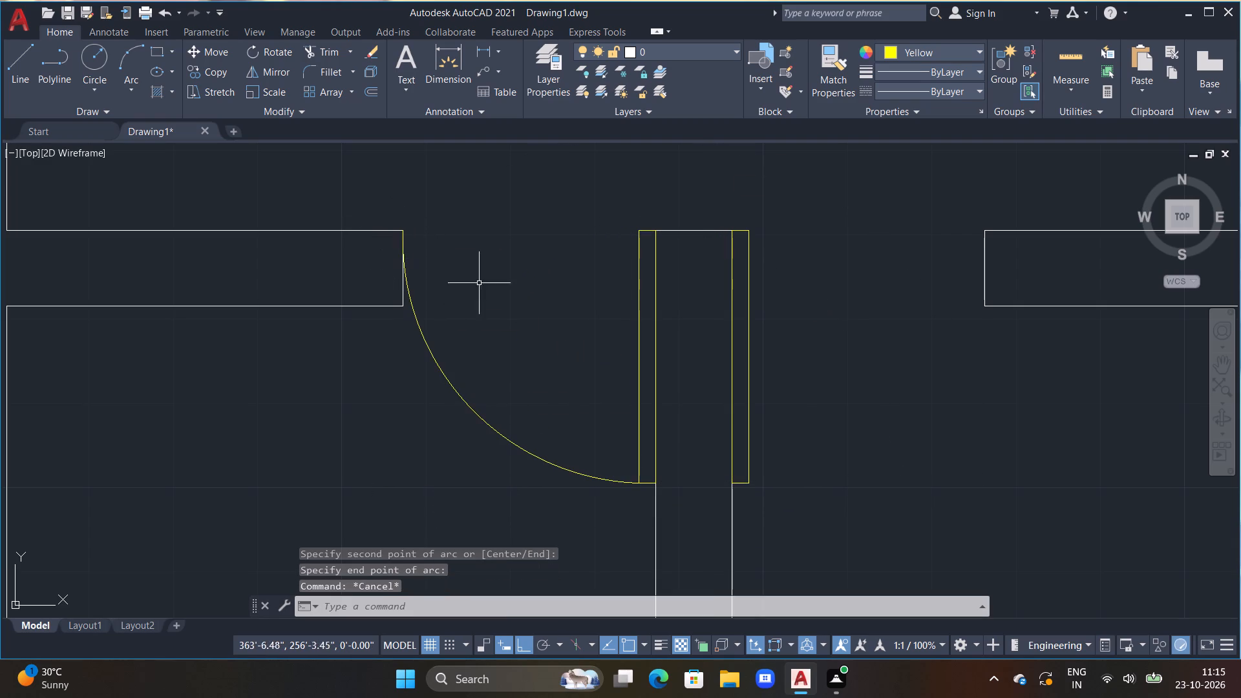
Draw the eastern leaf's swing arc from its south end to the northwest corner of the wall stub to the east.
click(127, 52)
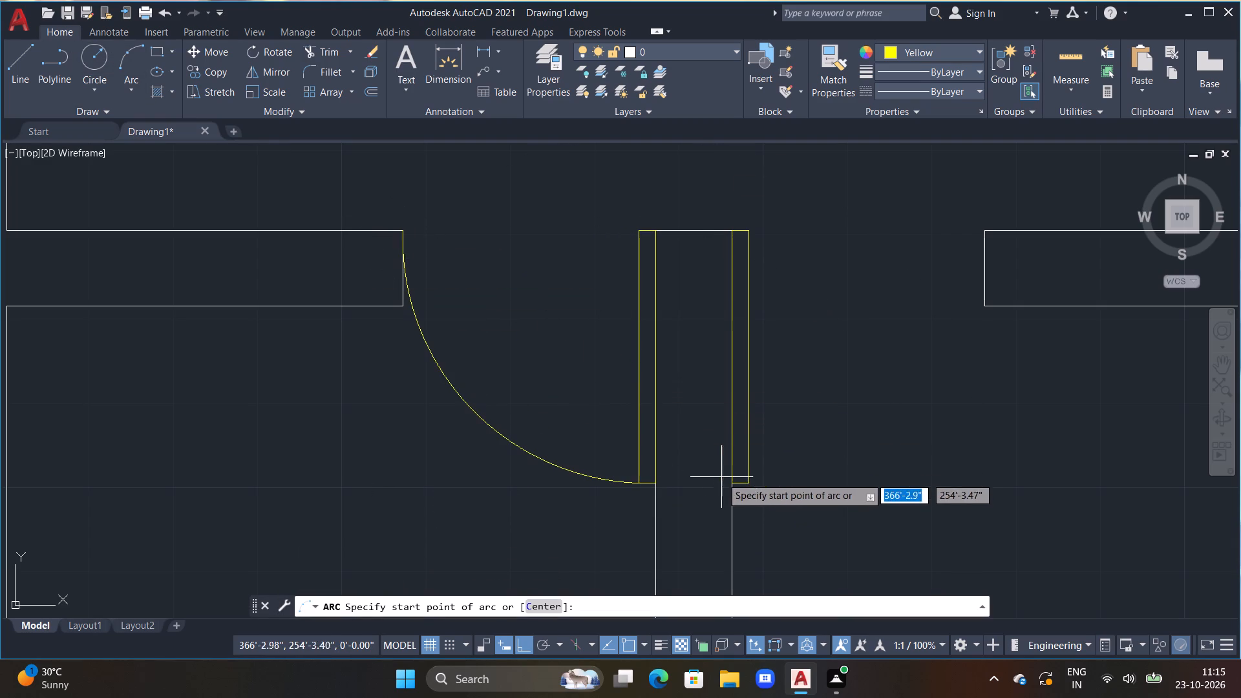
click(731, 484)
click(748, 481)
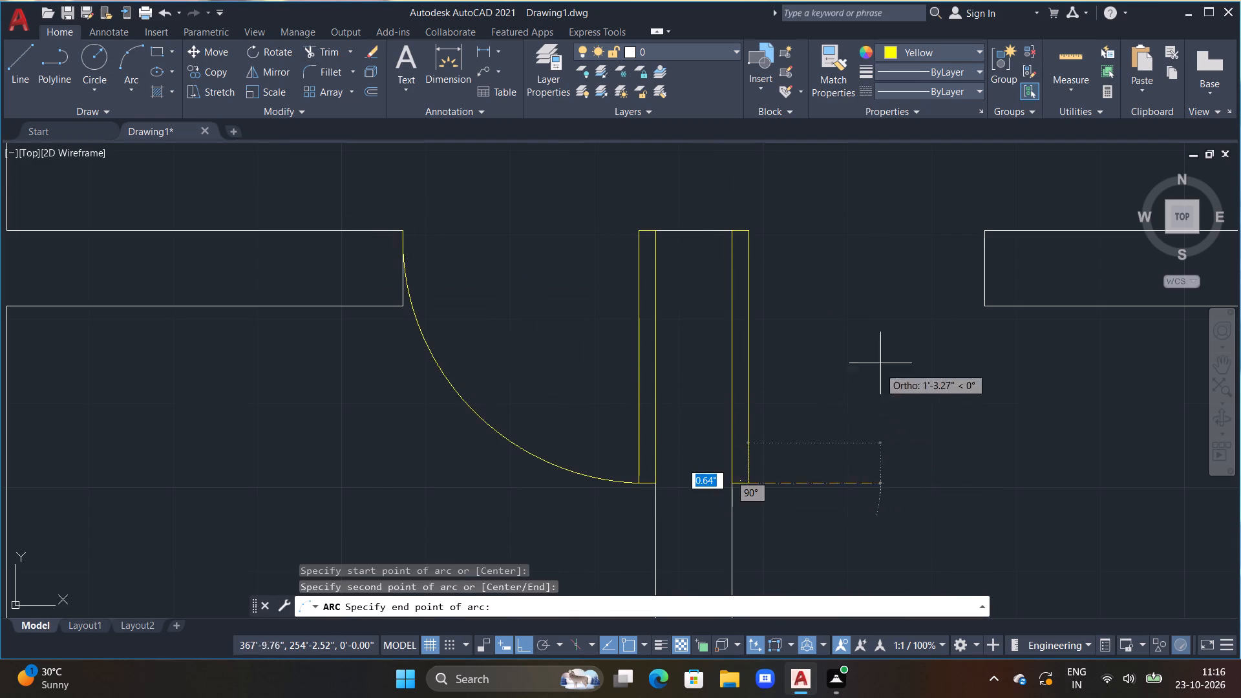
click(986, 228)
scroll(856, 346, down, 2)
scroll(827, 411, down, 1)
key(Escape)
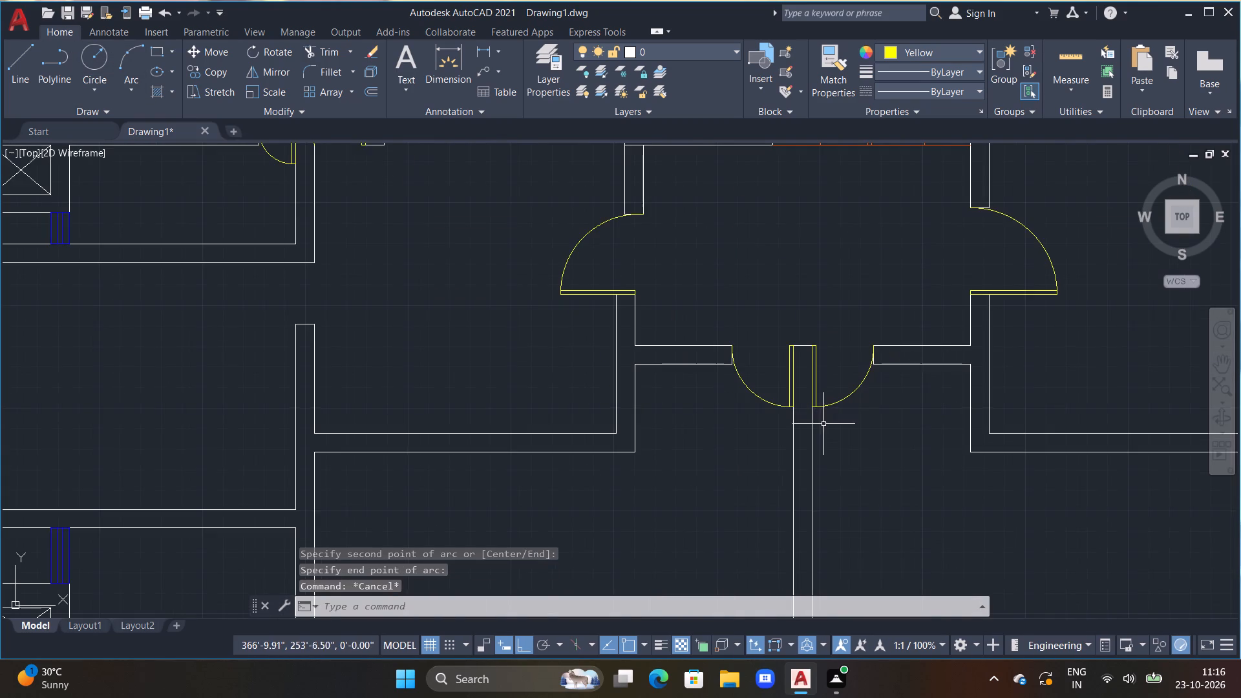
Examine the whole floor plan to check the doors placed in each room and the openings.
scroll(825, 460, down, 4)
key(Escape)
middle_drag(822, 476, 718, 429)
key(Escape)
scroll(684, 463, up, 2)
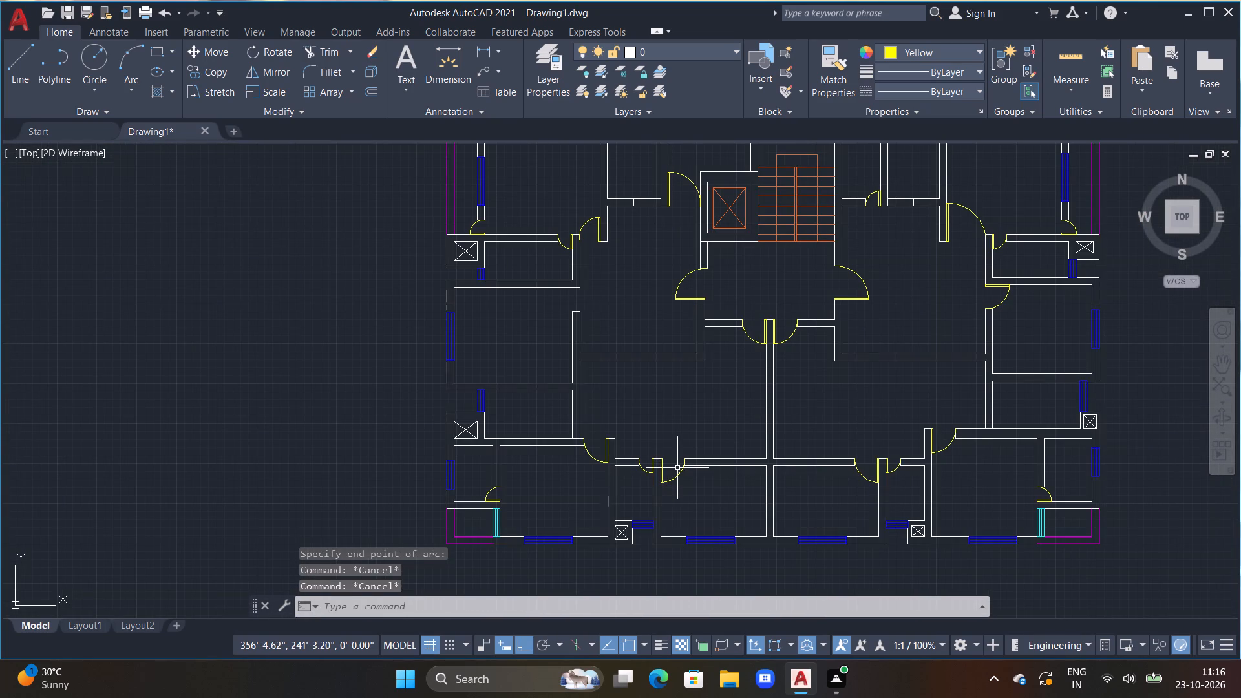
key(Escape)
key(Escape)
key(Escape)
scroll(628, 430, down, 2)
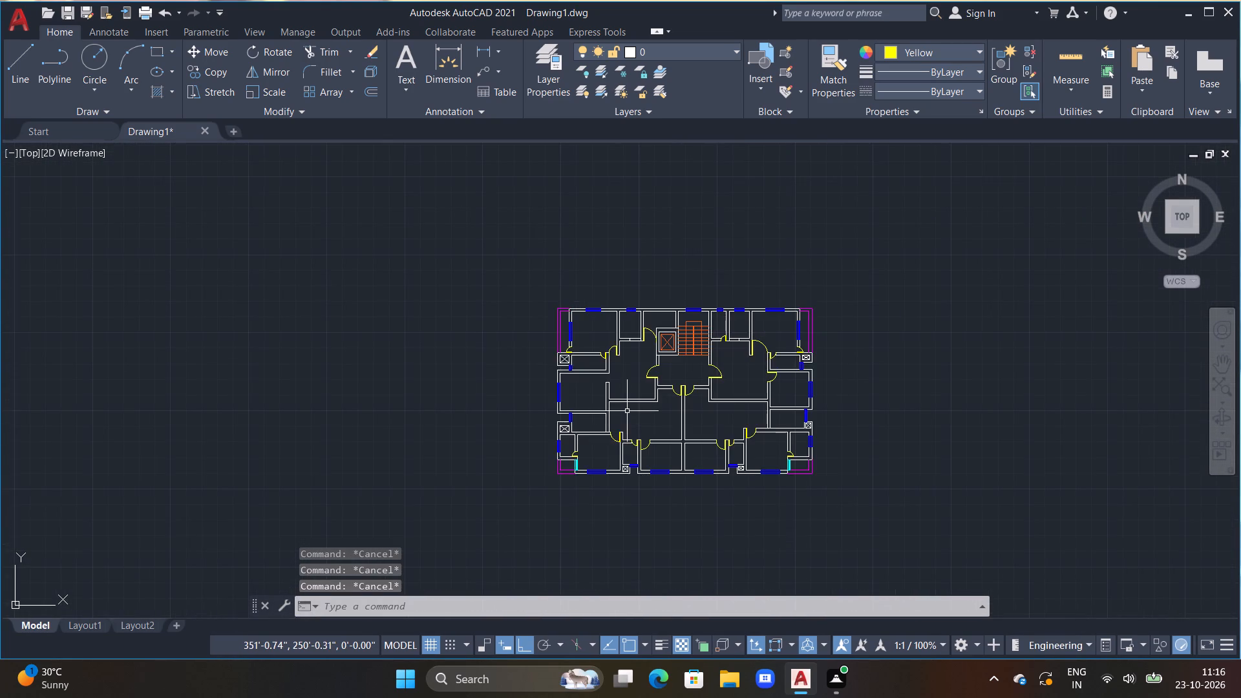
scroll(627, 410, up, 2)
middle_drag(627, 410, 627, 432)
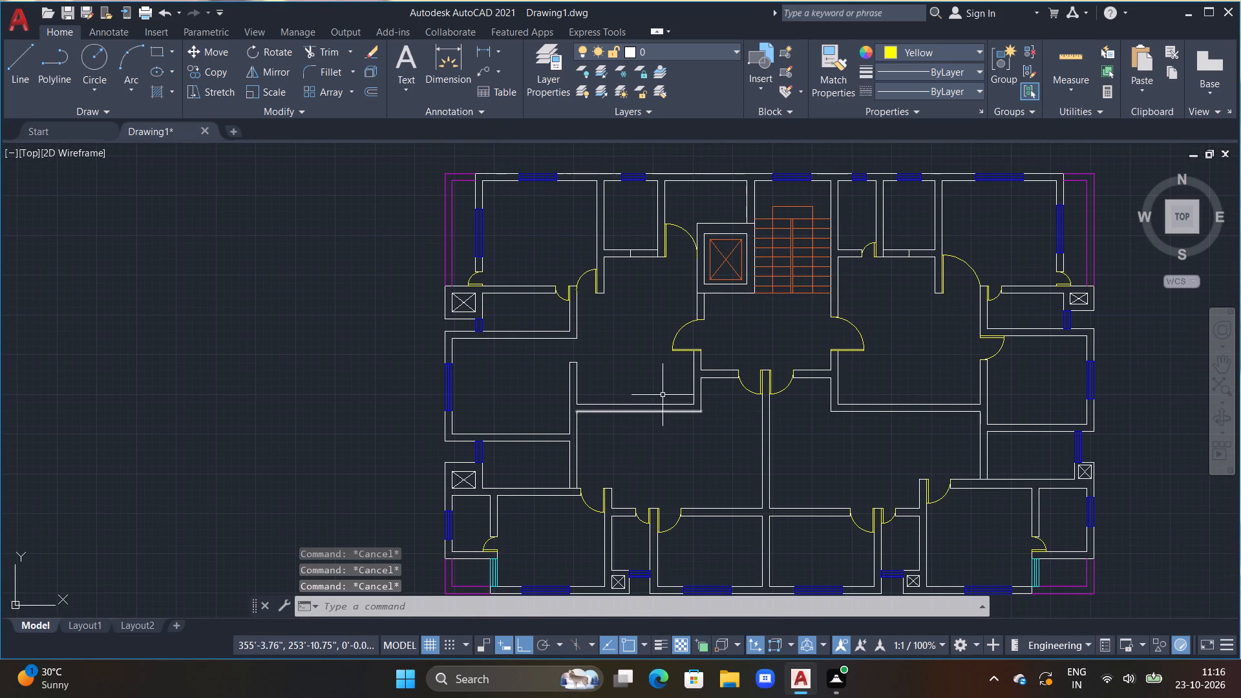
middle_drag(645, 350, 573, 377)
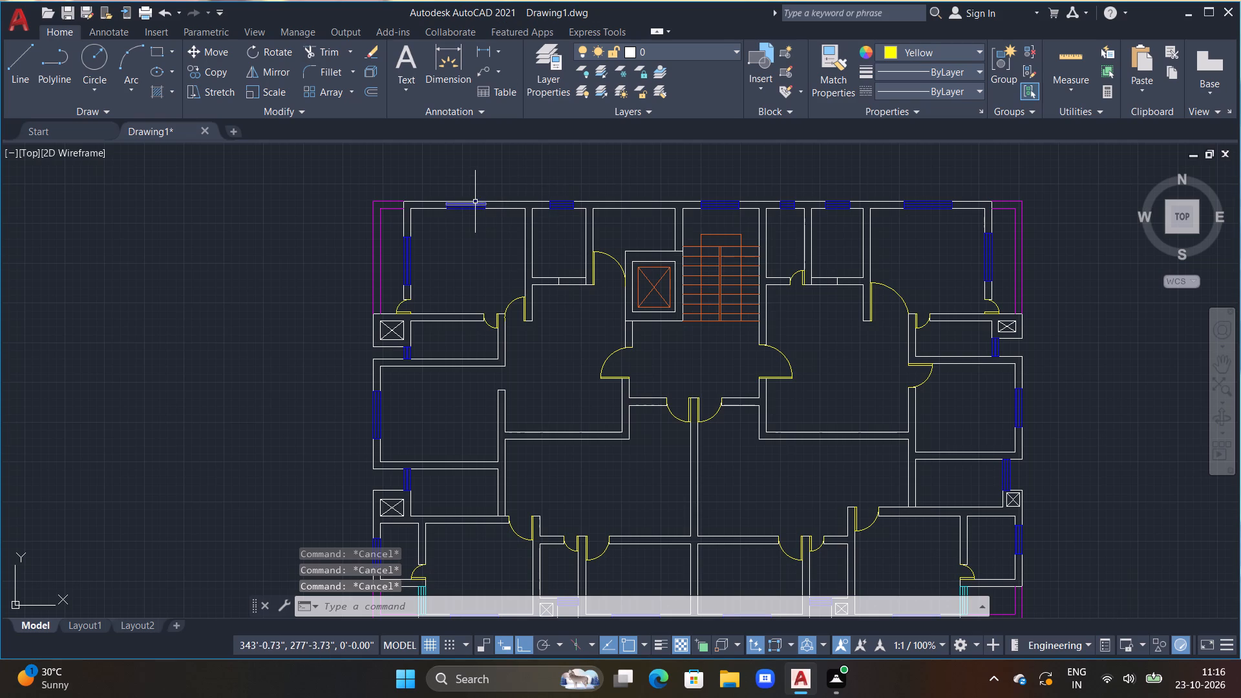
middle_drag(494, 182, 500, 209)
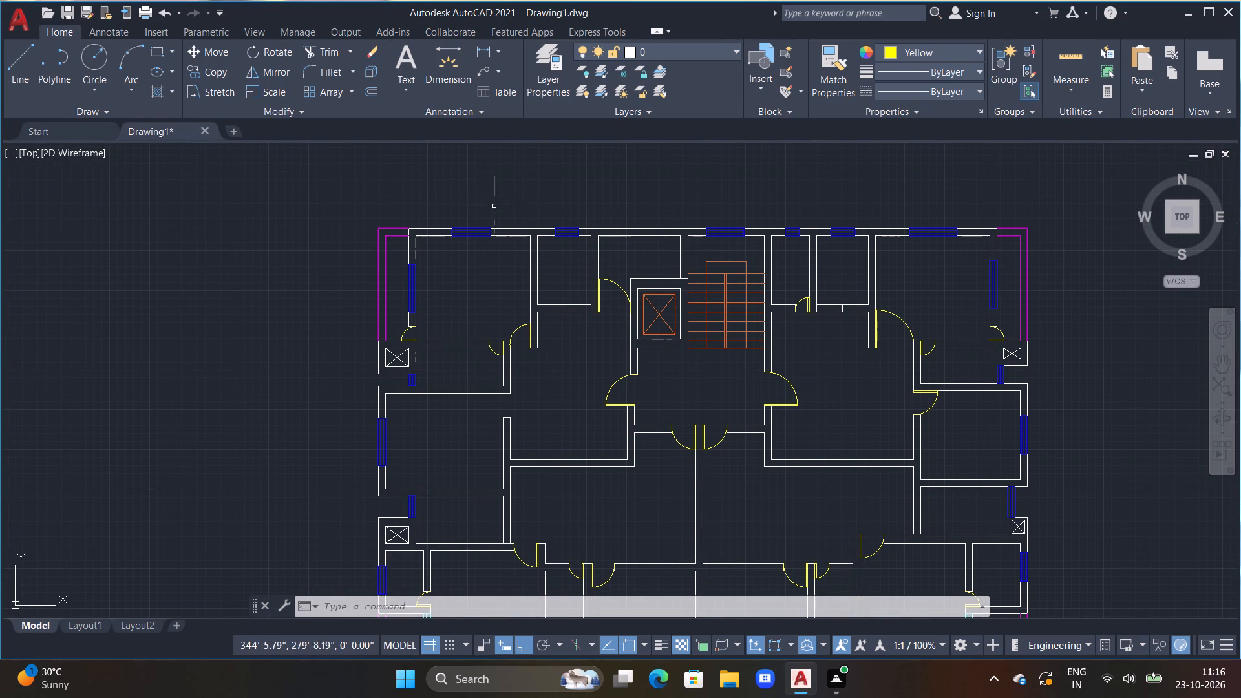
Set the current object colour to ByLayer.
click(979, 50)
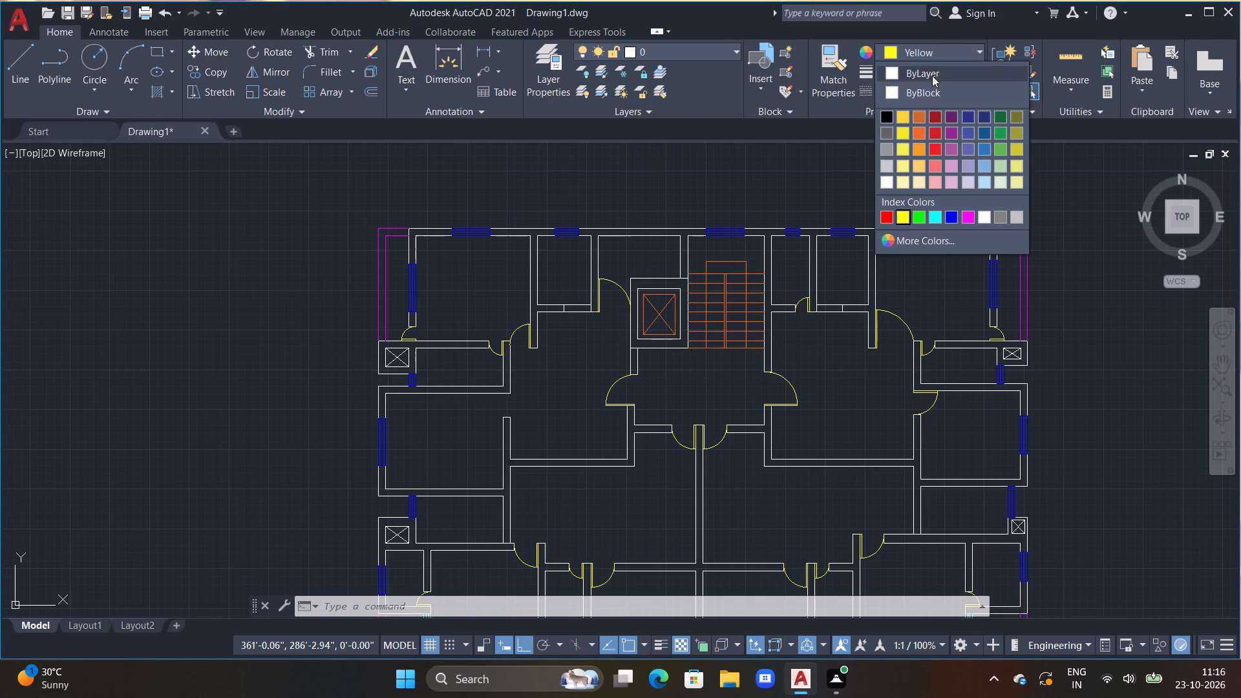
click(903, 77)
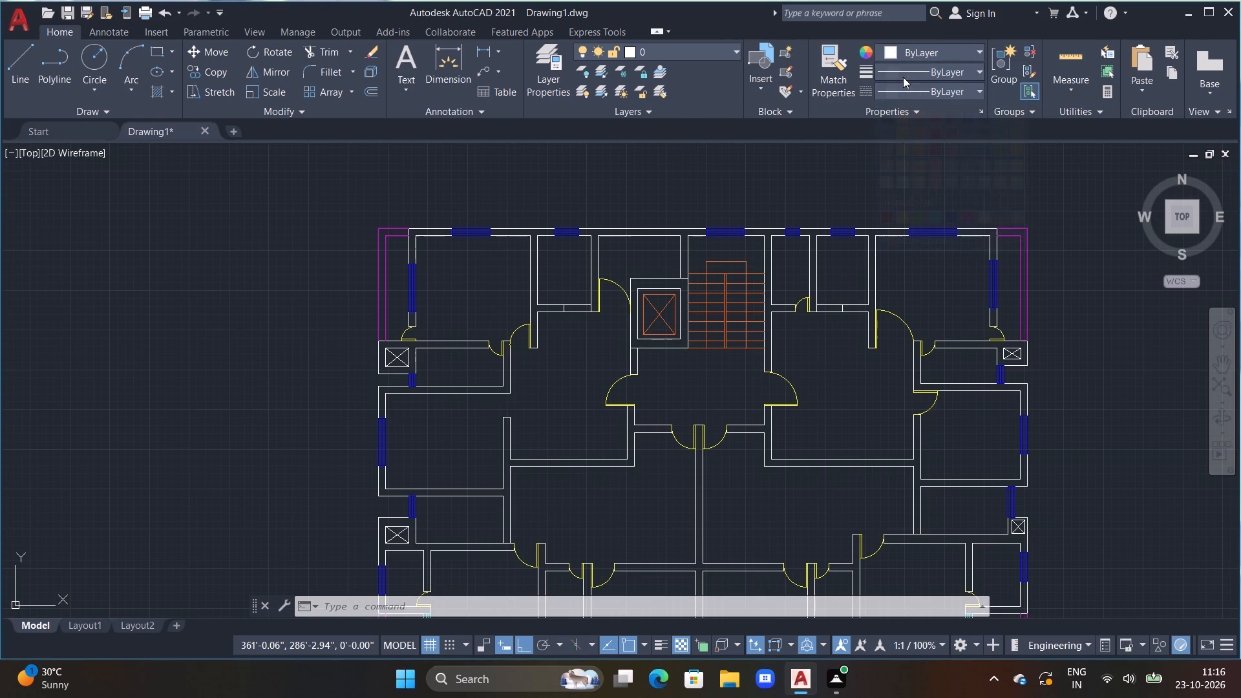
Place a multiline text box inside the northwest room and start its label with "M.".
middle_drag(578, 201, 577, 162)
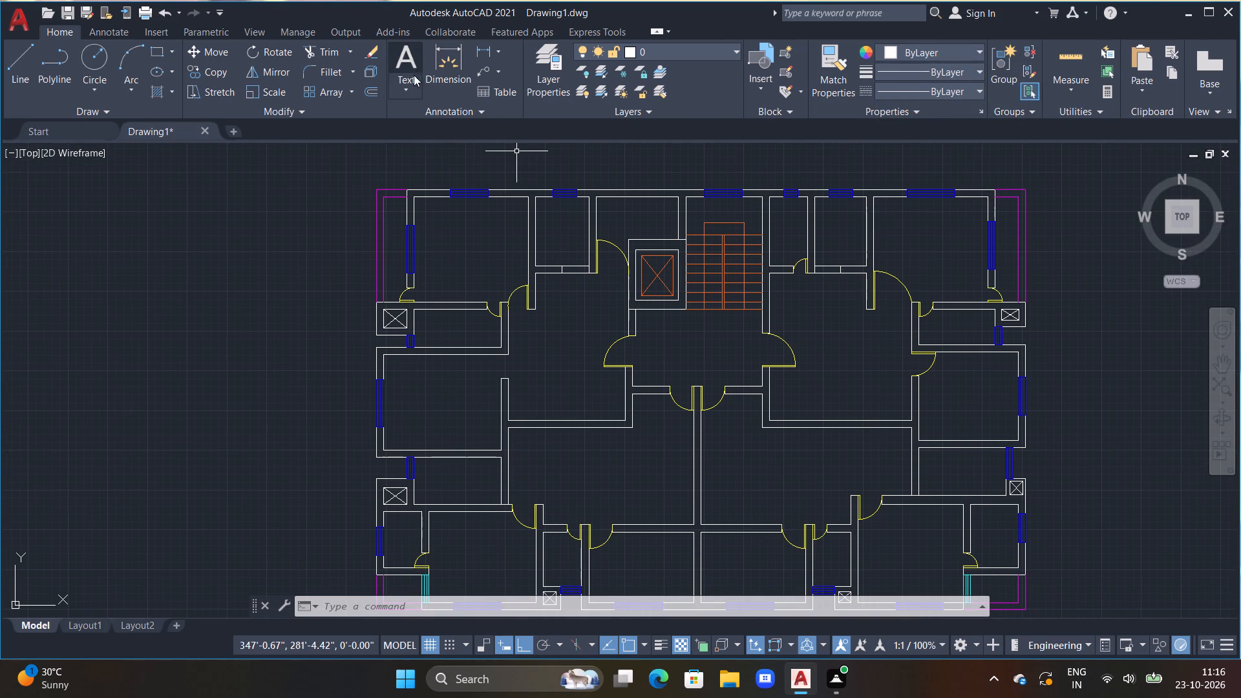
click(407, 65)
scroll(434, 243, up, 2)
drag(436, 219, 483, 257)
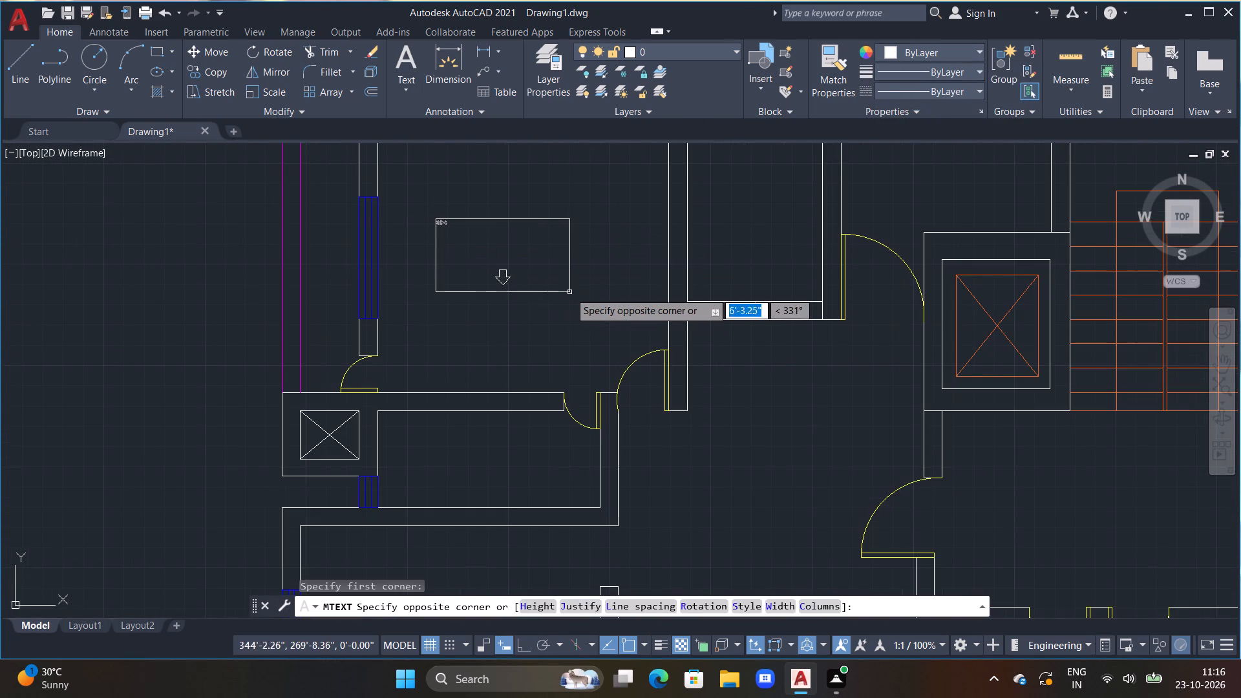
click(577, 293)
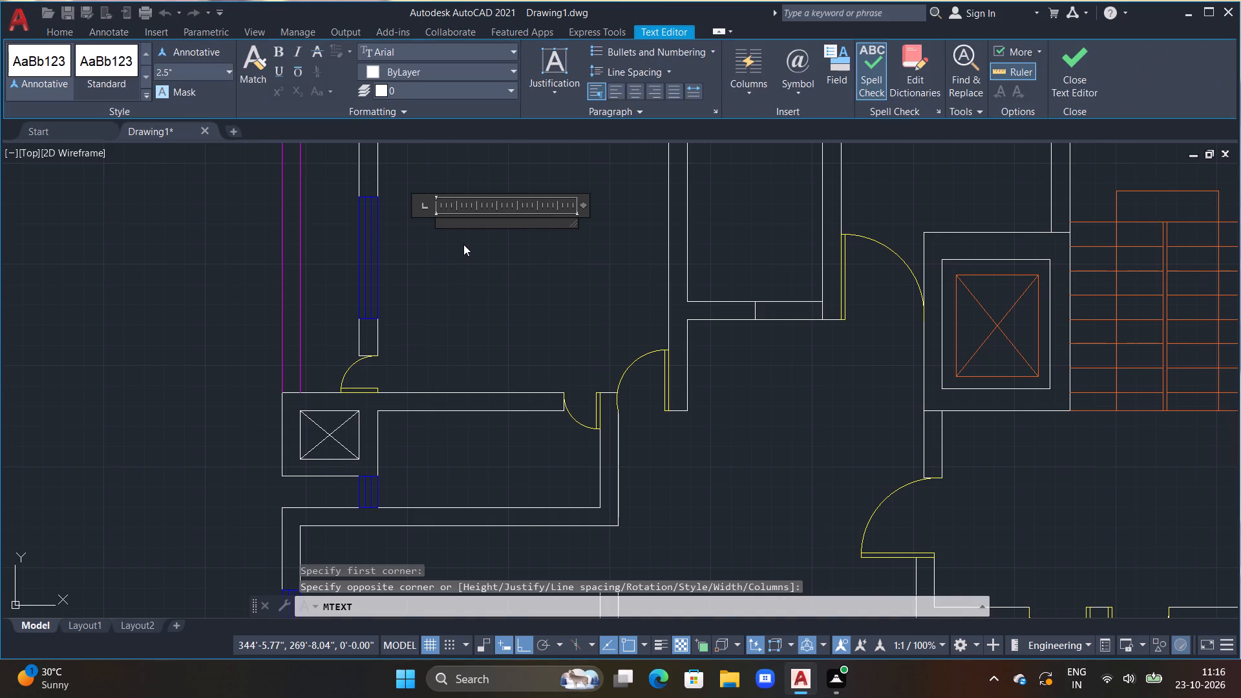
key(m)
key(period)
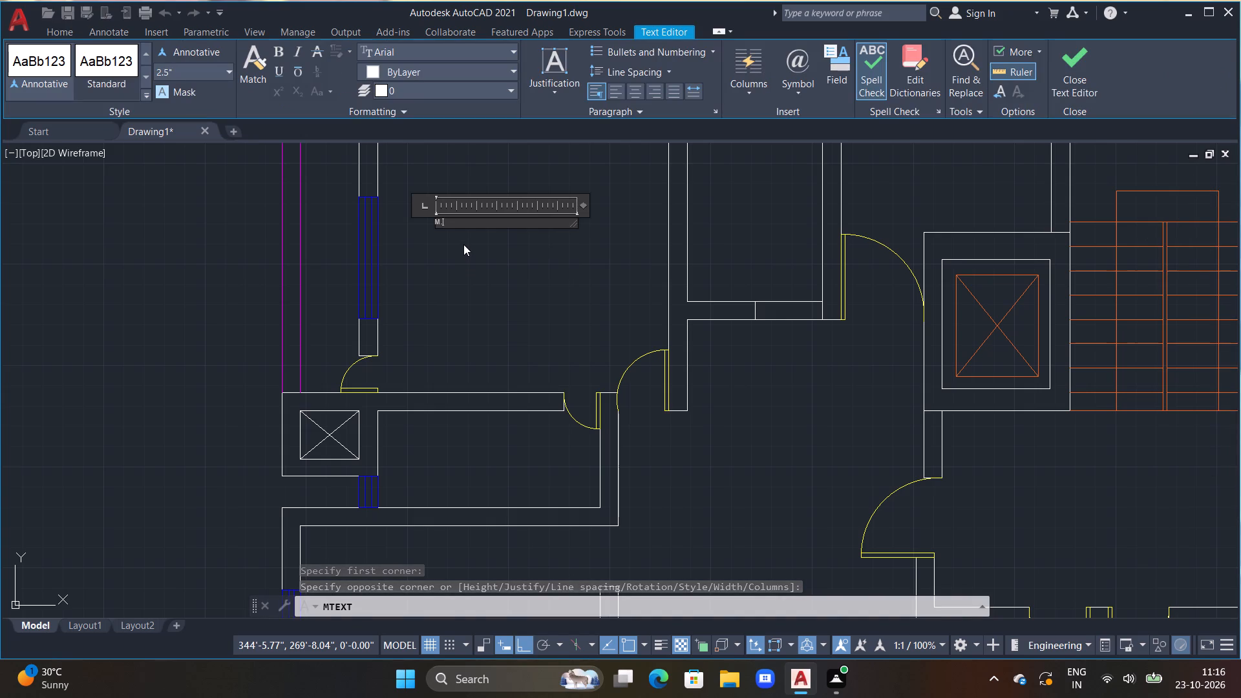
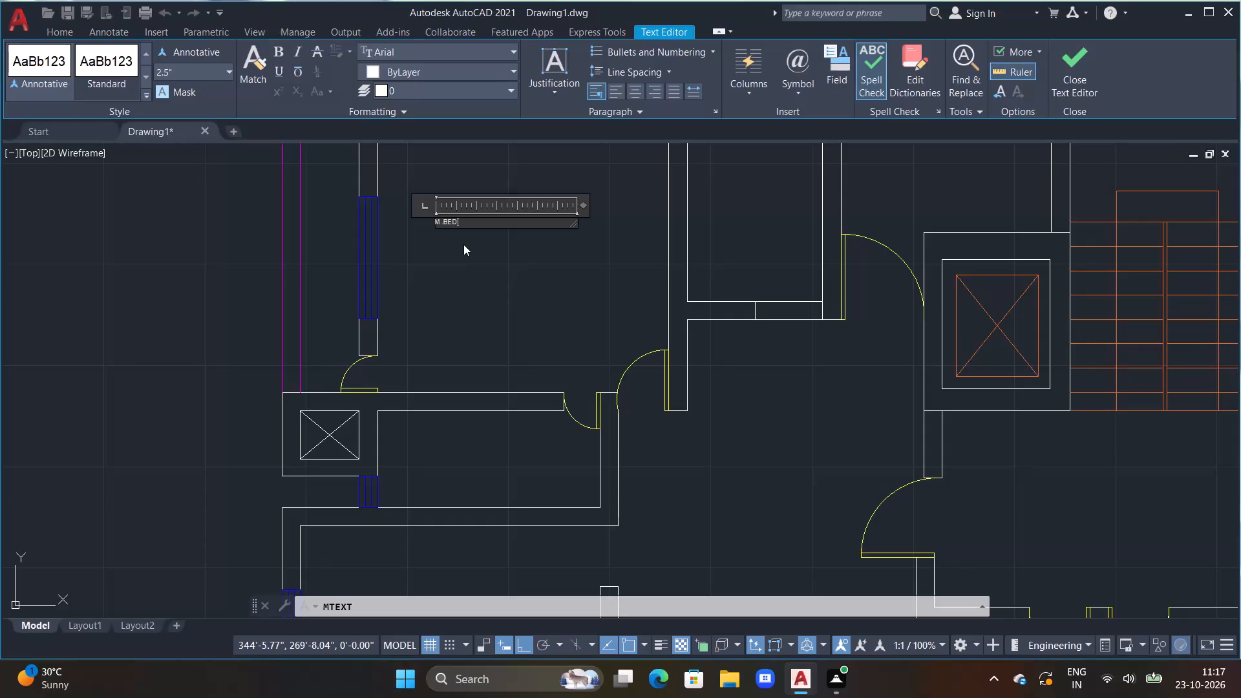
Add the size line 12'X0"X11'0" under M.BED, indent the room name above it, and finish the text.
key(Return)
text(12')
key(x)
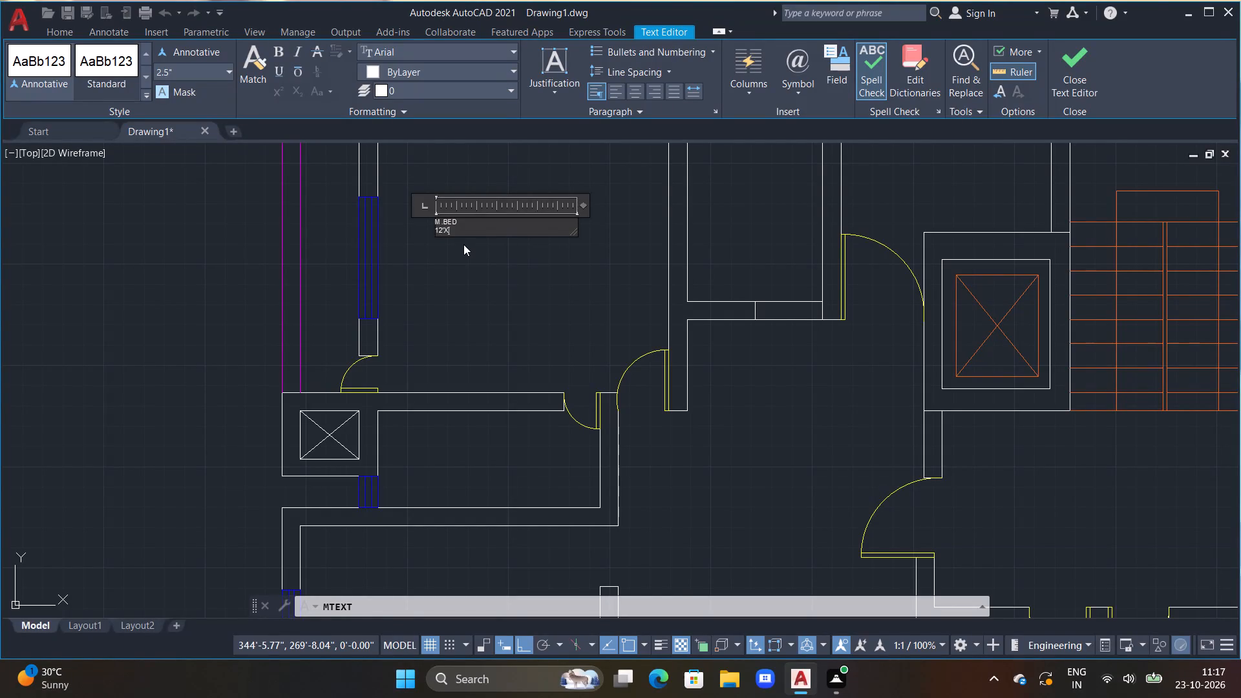
text(0"X)
text(11'0")
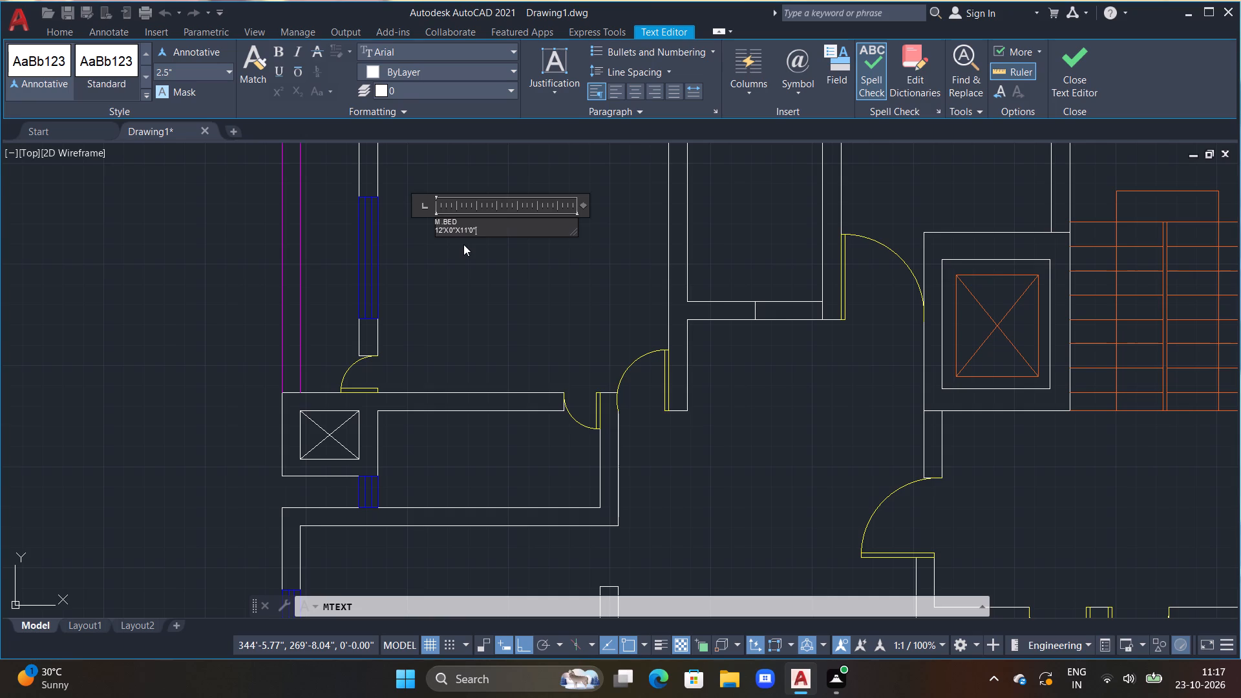
scroll(430, 225, up, 3)
click(446, 215)
key(space)
key(space)
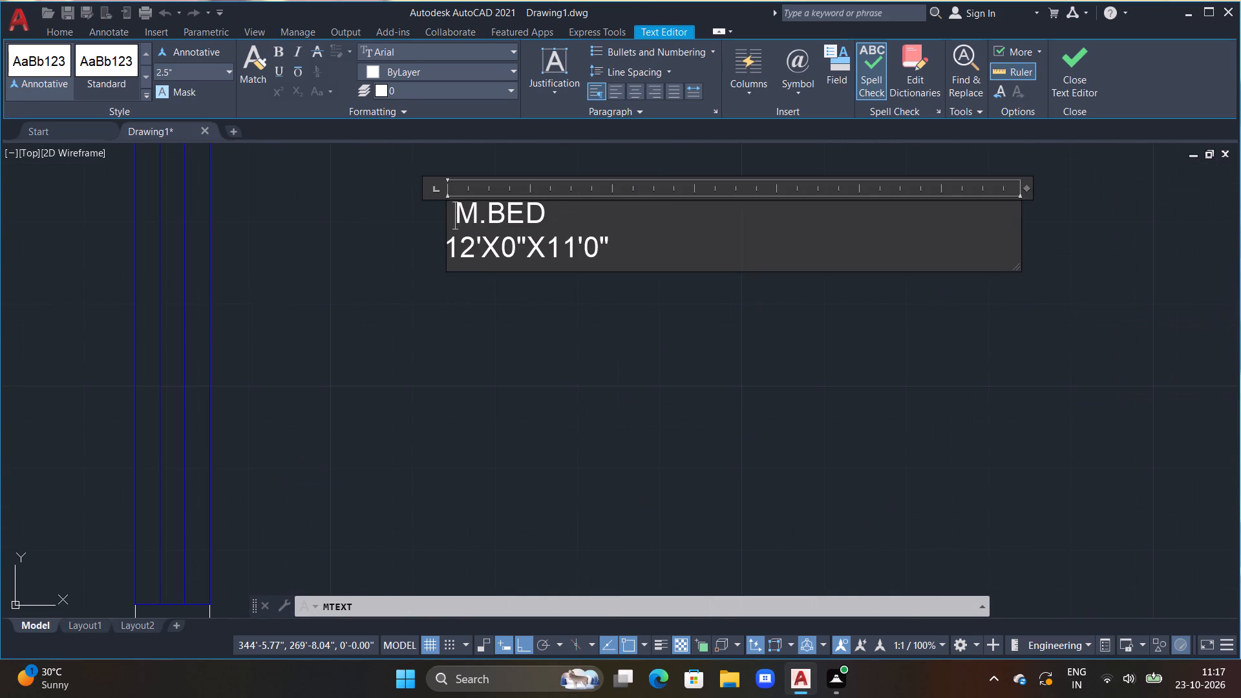
key(space)
key(space)
key(BackSpace)
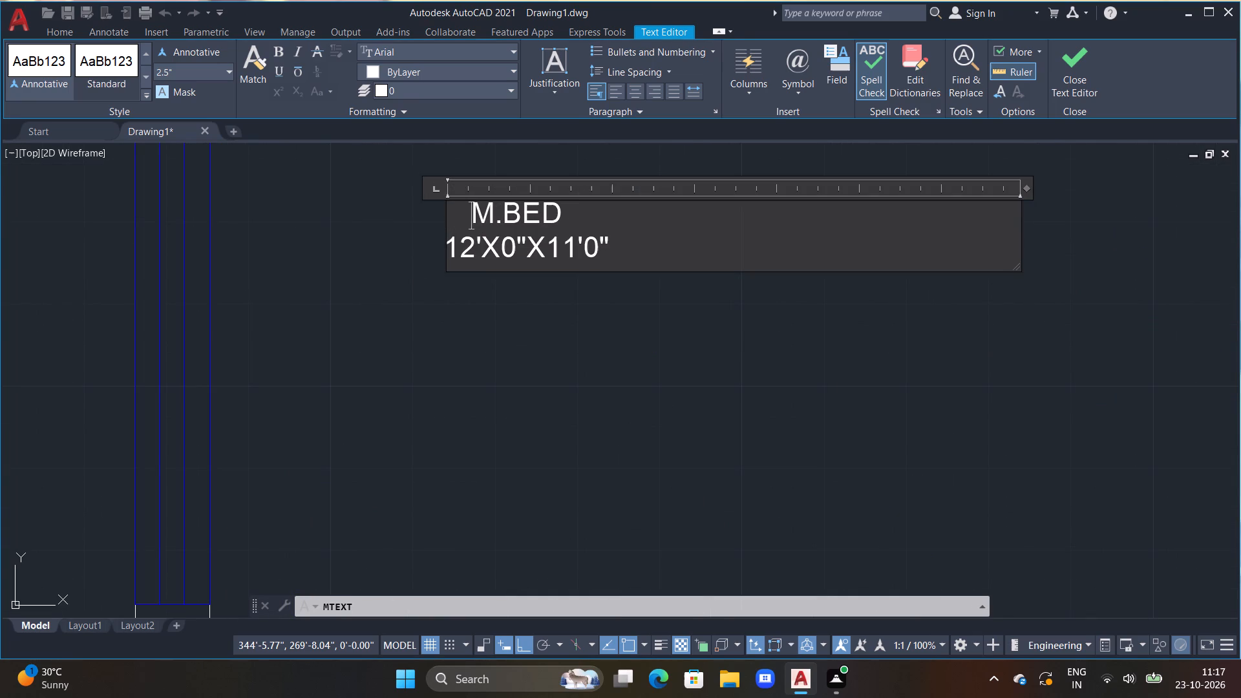
click(467, 321)
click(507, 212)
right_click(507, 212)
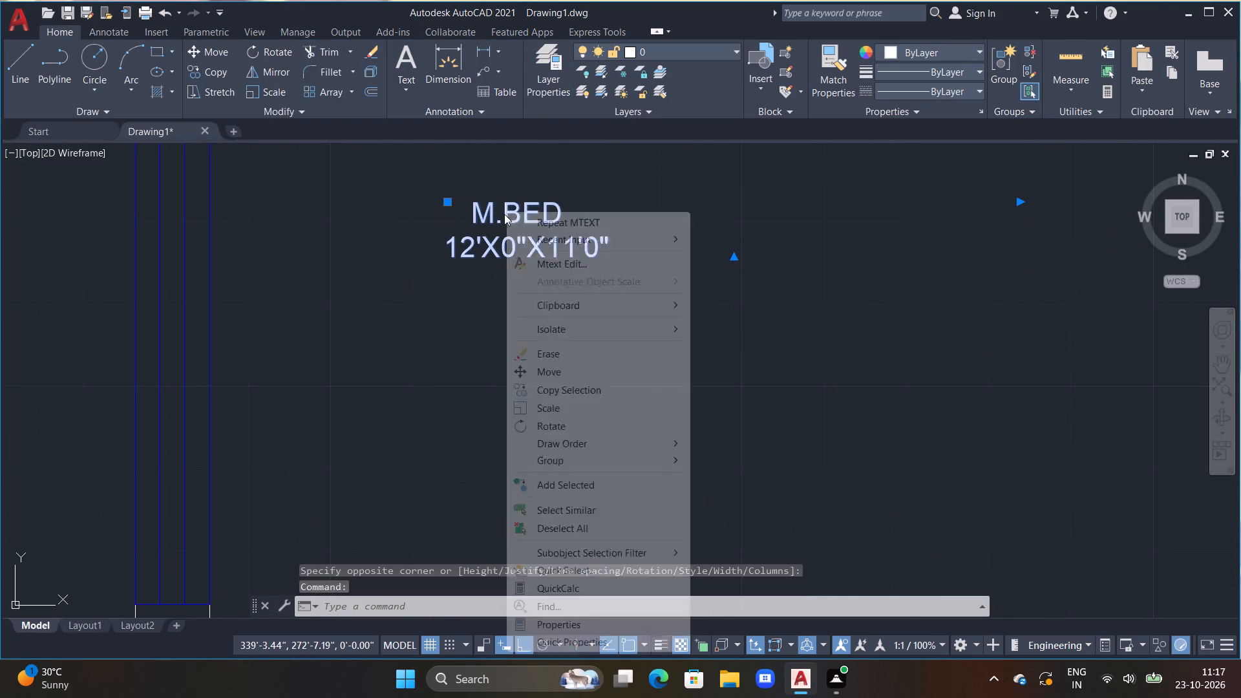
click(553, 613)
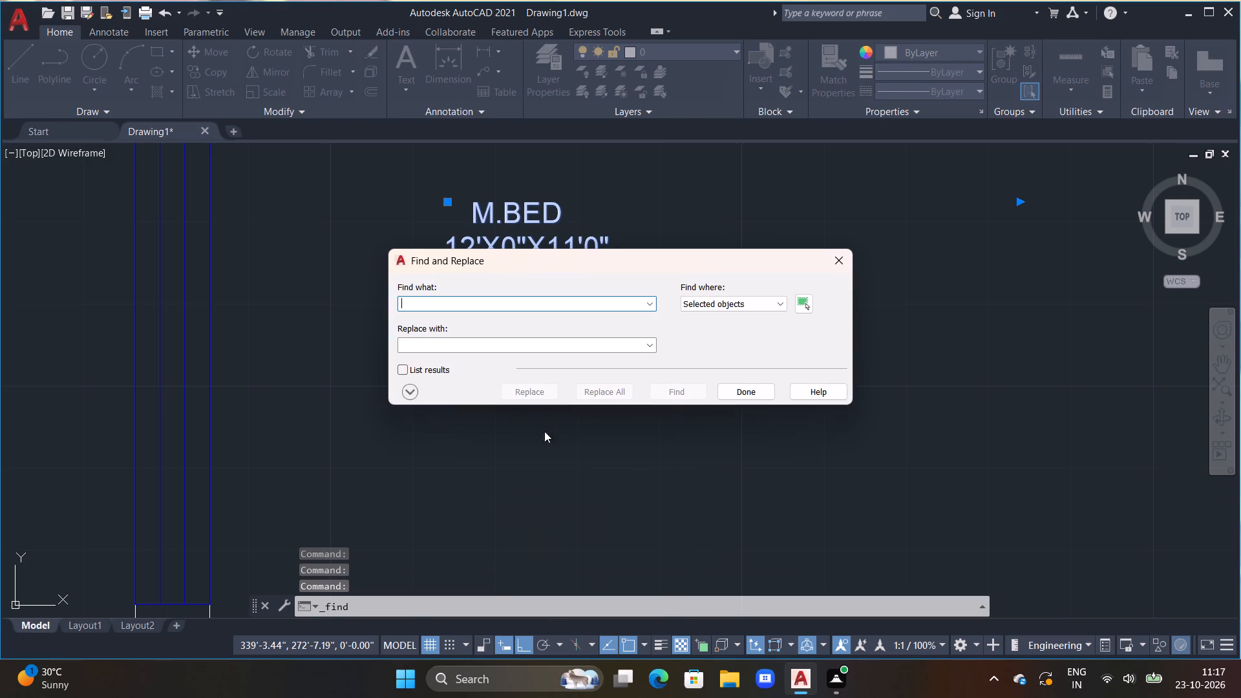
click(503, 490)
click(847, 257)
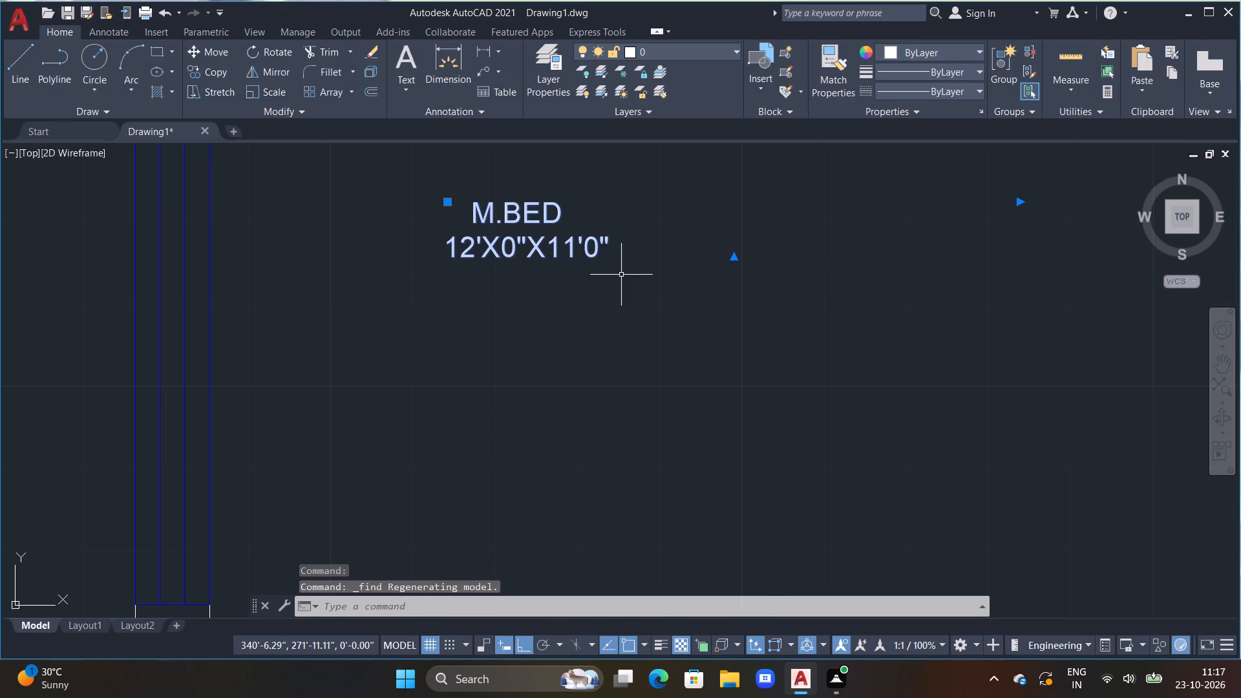
Set the M.BED label's text height to 6" in its properties.
right_click(586, 267)
click(648, 636)
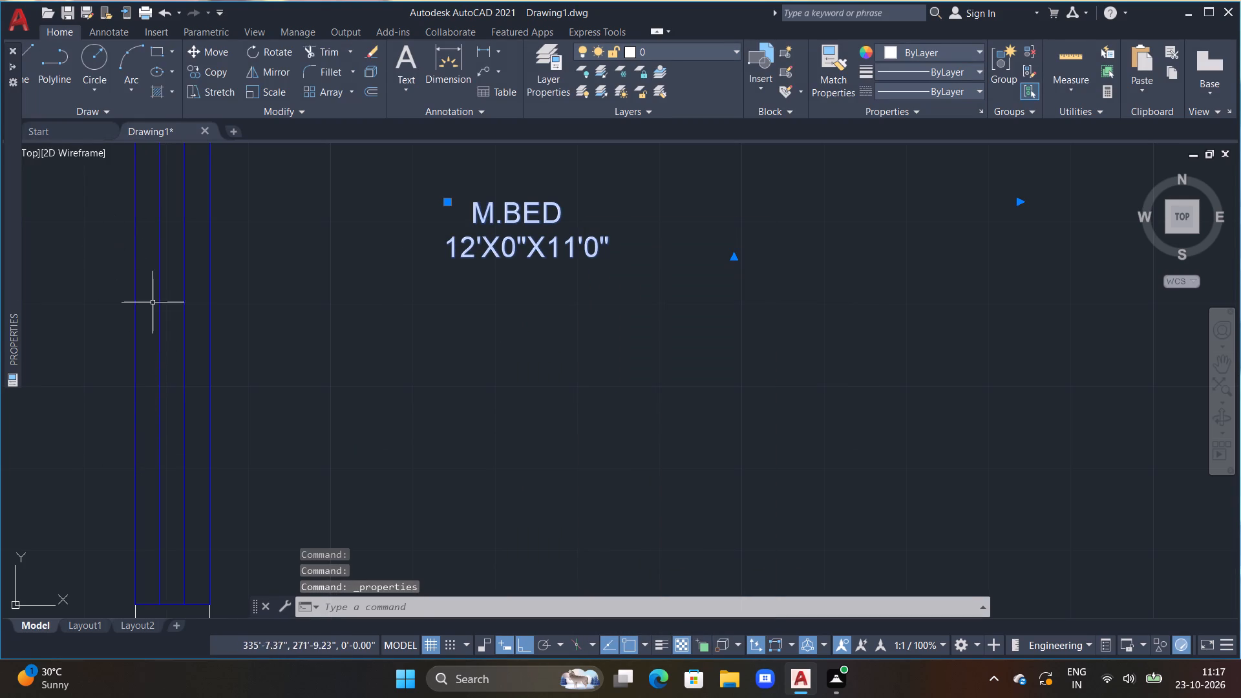
right_click(237, 372)
click(297, 628)
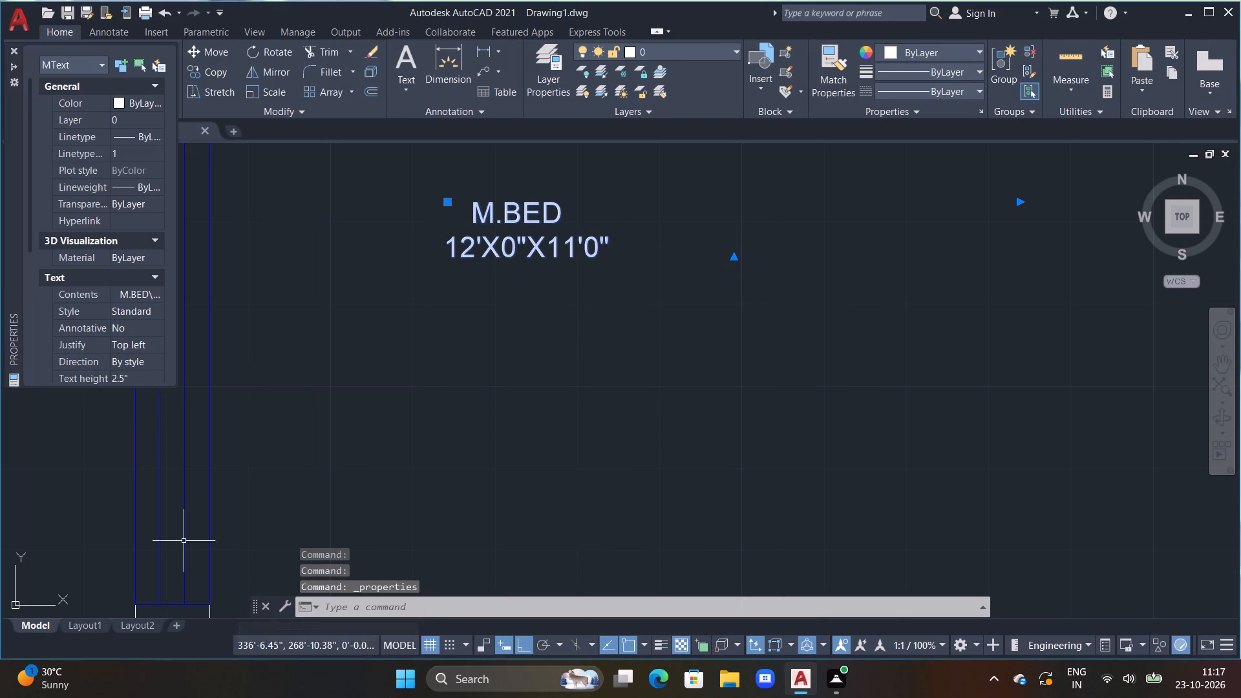
click(134, 375)
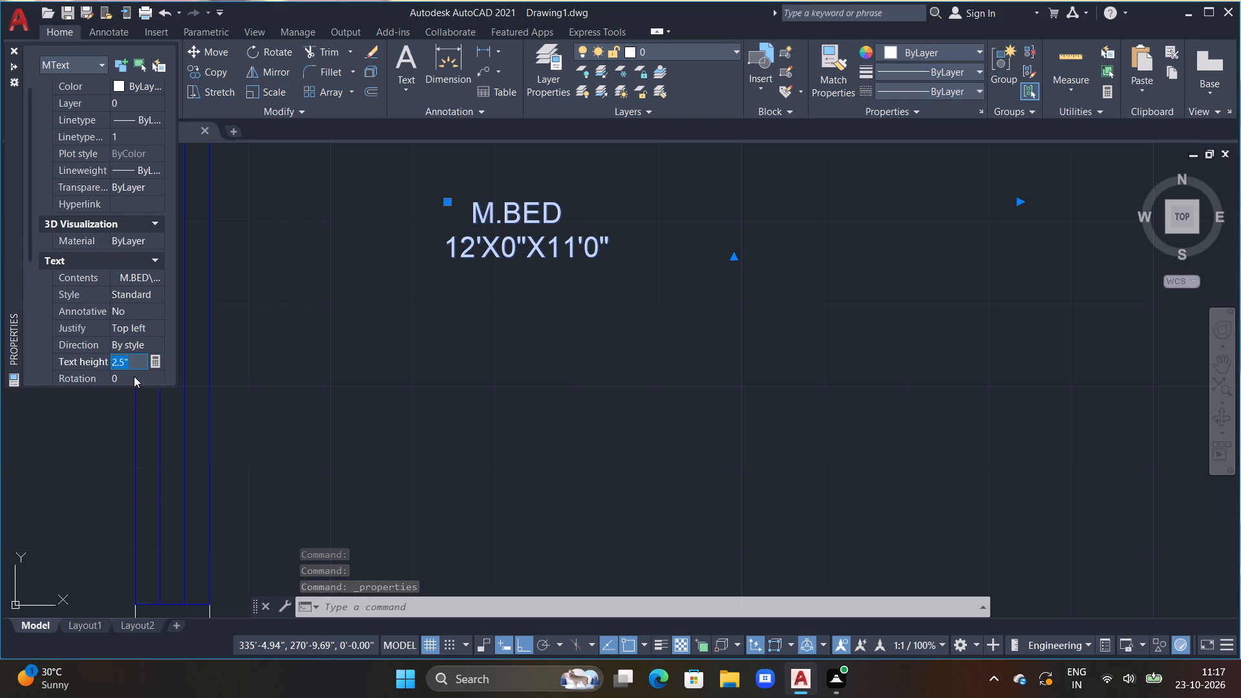
key(BackSpace)
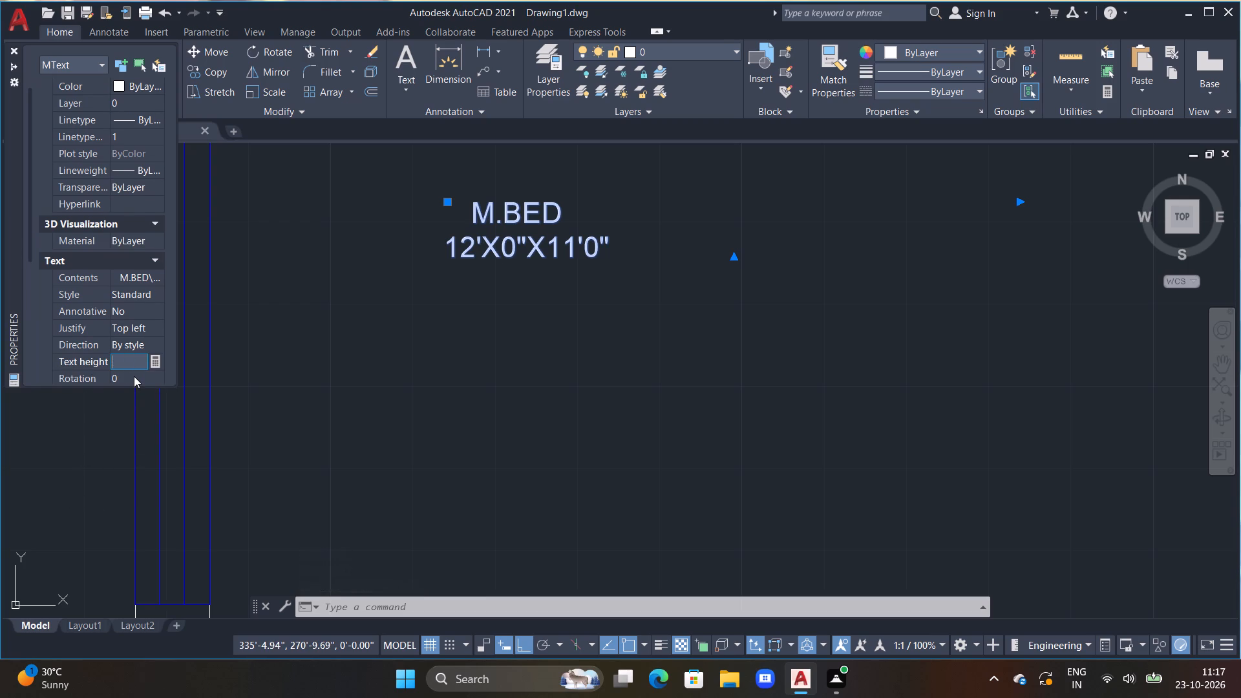
text(6")
key(Return)
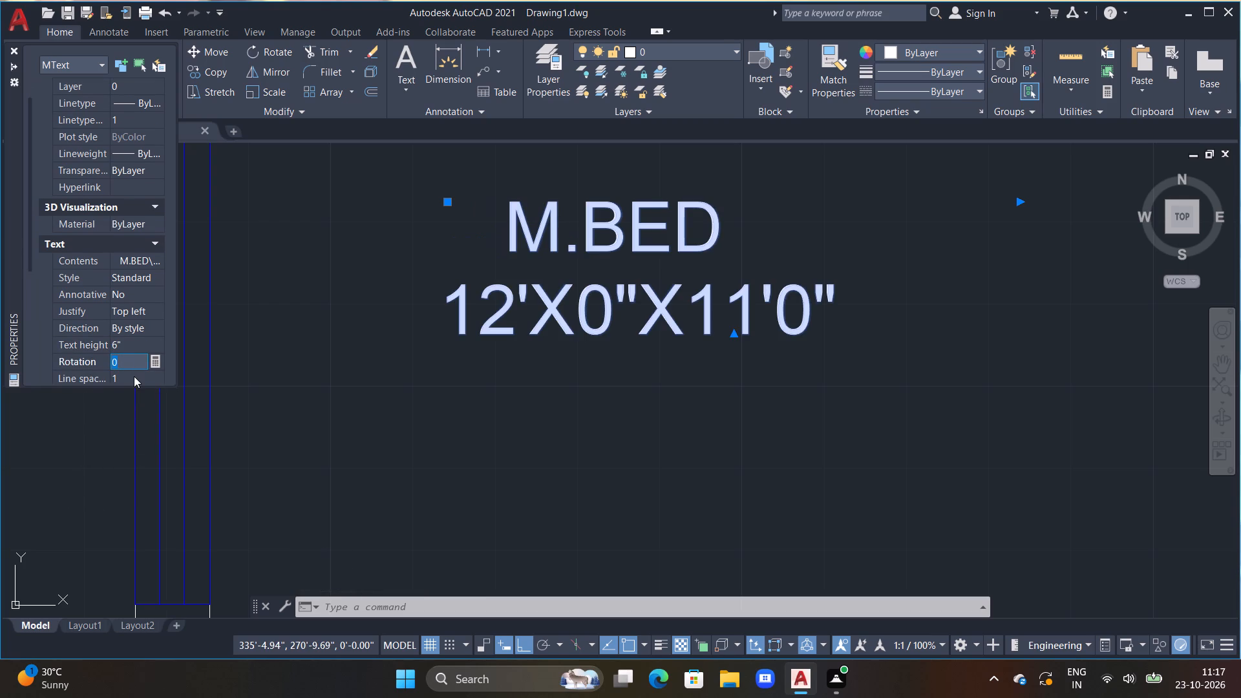
click(12, 47)
key(Escape)
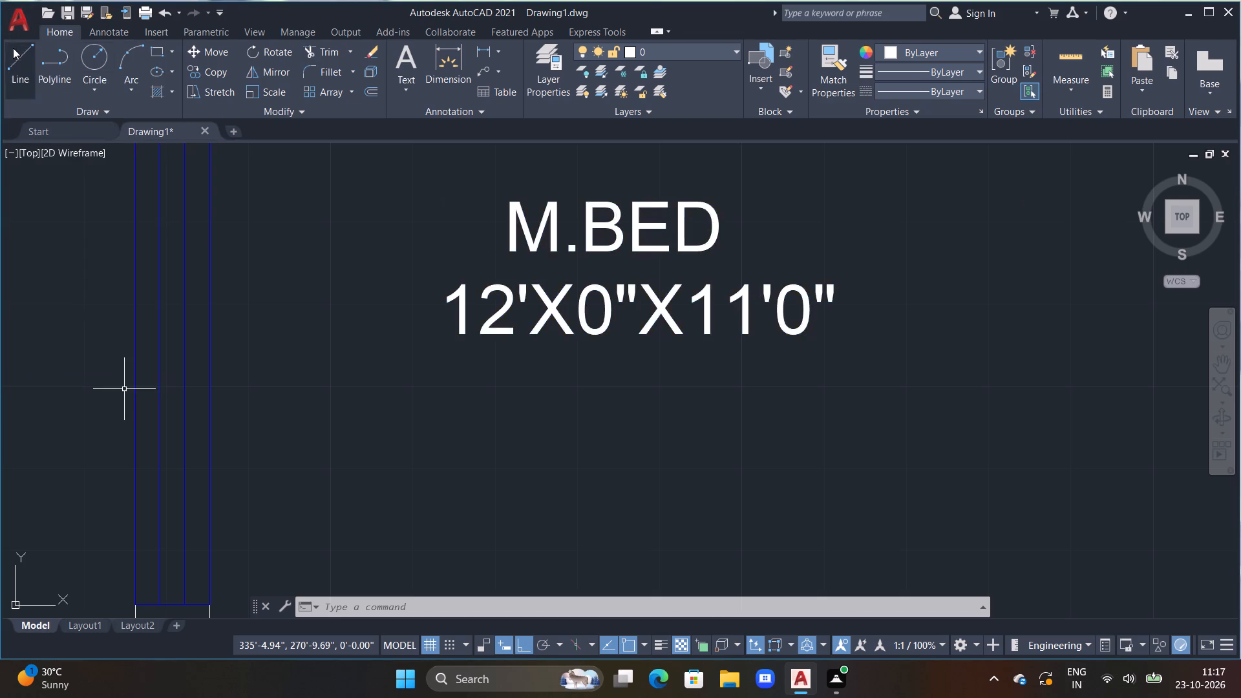
Move the M.BED label a little east, closer to the middle of the master bedroom.
scroll(232, 226, down, 3)
middle_drag(296, 262, 307, 266)
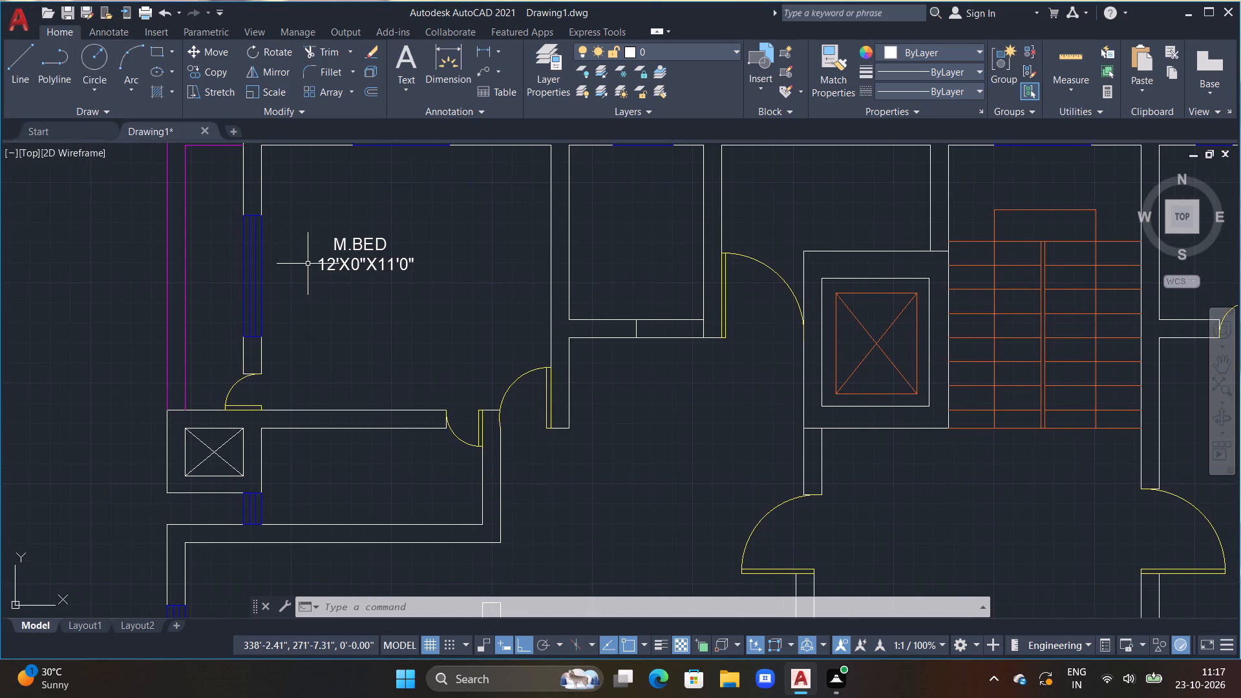
middle_drag(313, 265, 402, 297)
click(436, 292)
text(M)
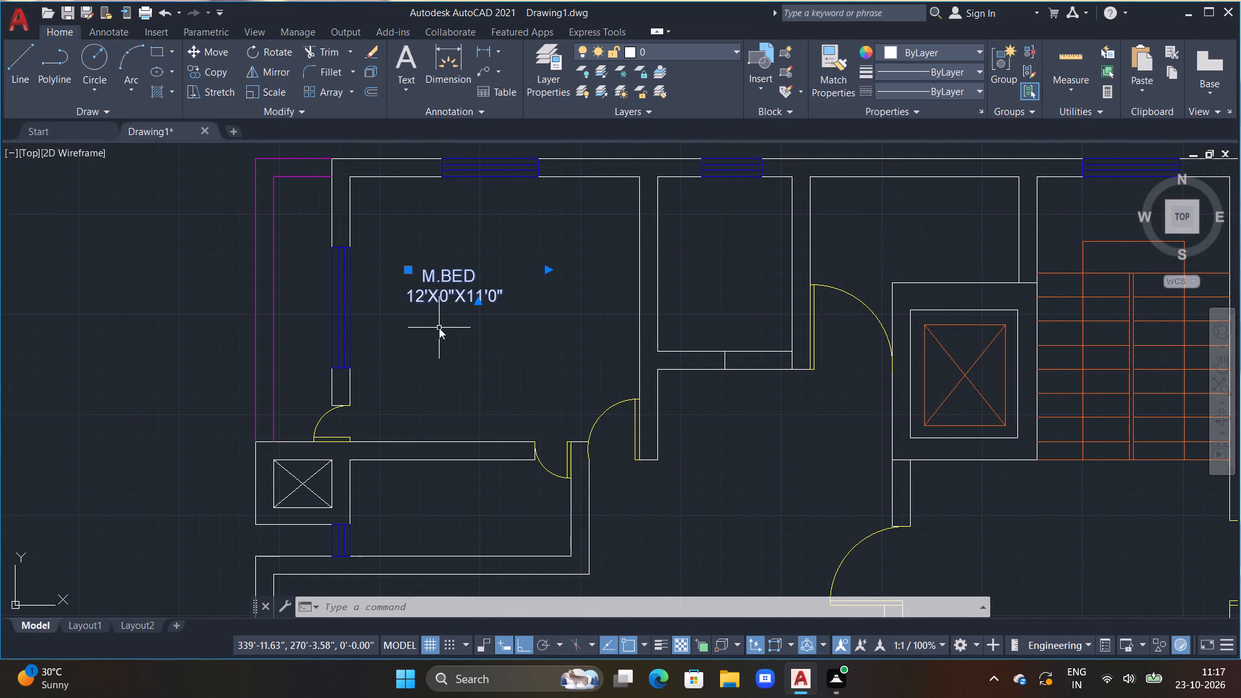
key(space)
drag(439, 328, 445, 333)
click(474, 351)
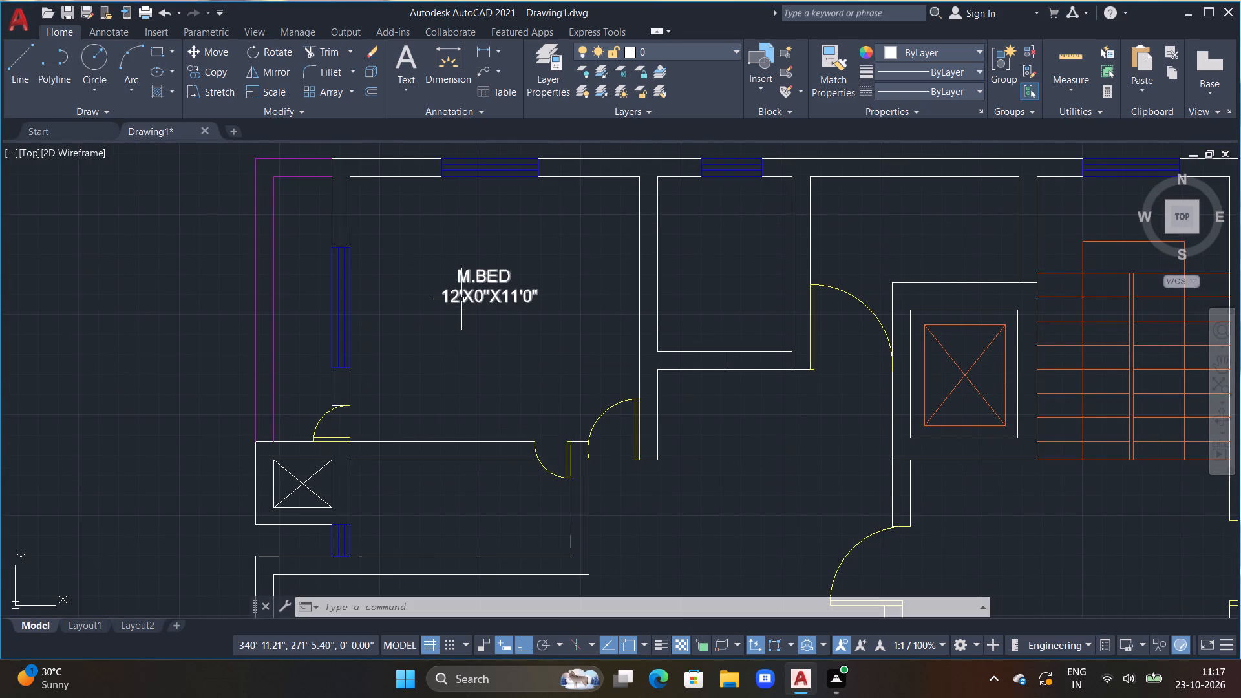
With Ortho off, copy the M.BED label into the two rooms east of the master bedroom and onto the staircase's north end.
click(461, 299)
text(CO)
key(space)
click(461, 299)
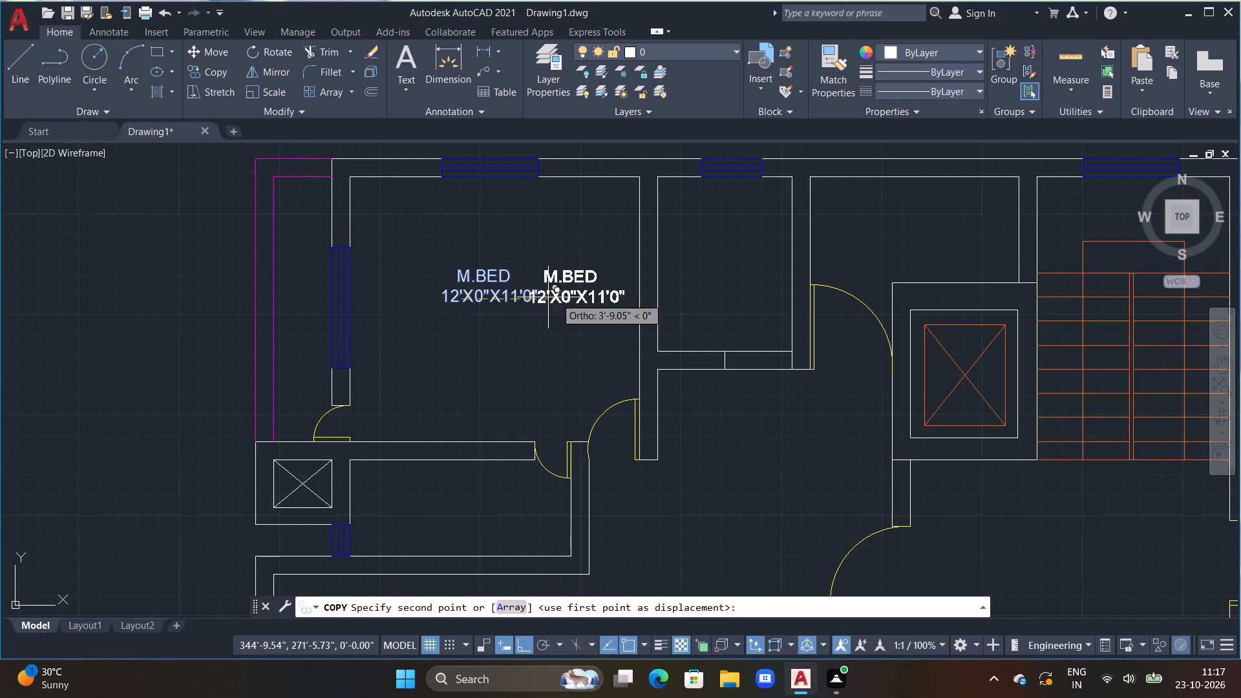
key(F8)
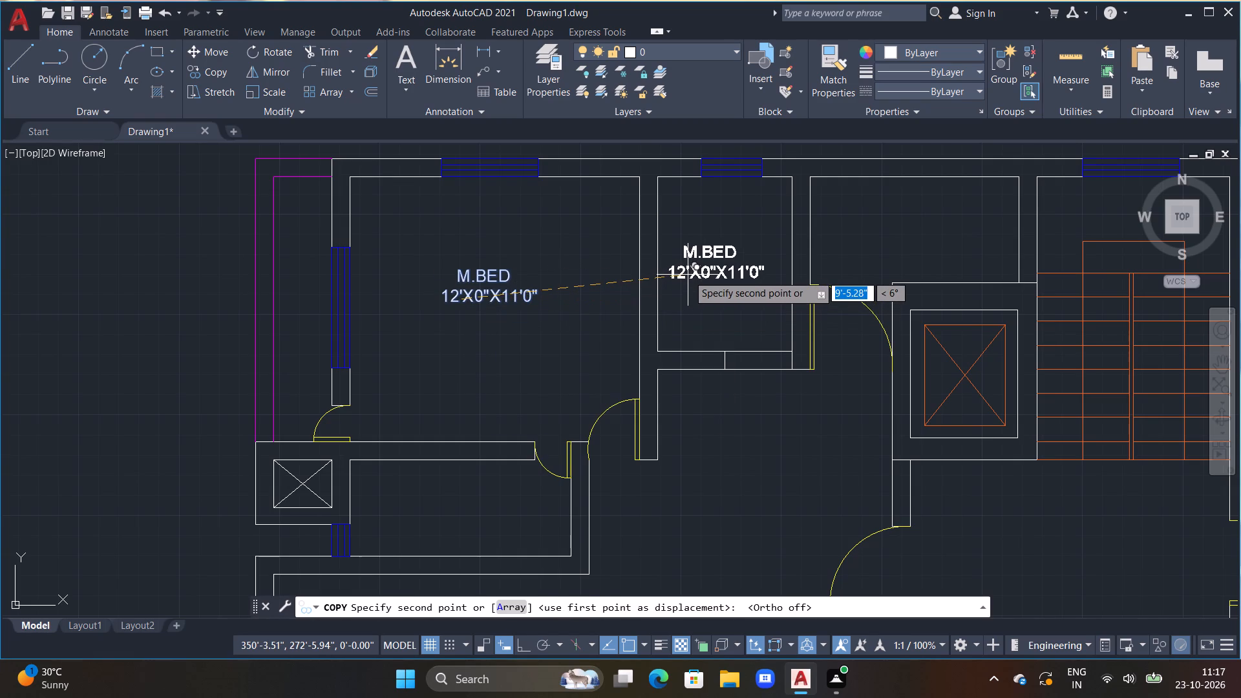
click(688, 275)
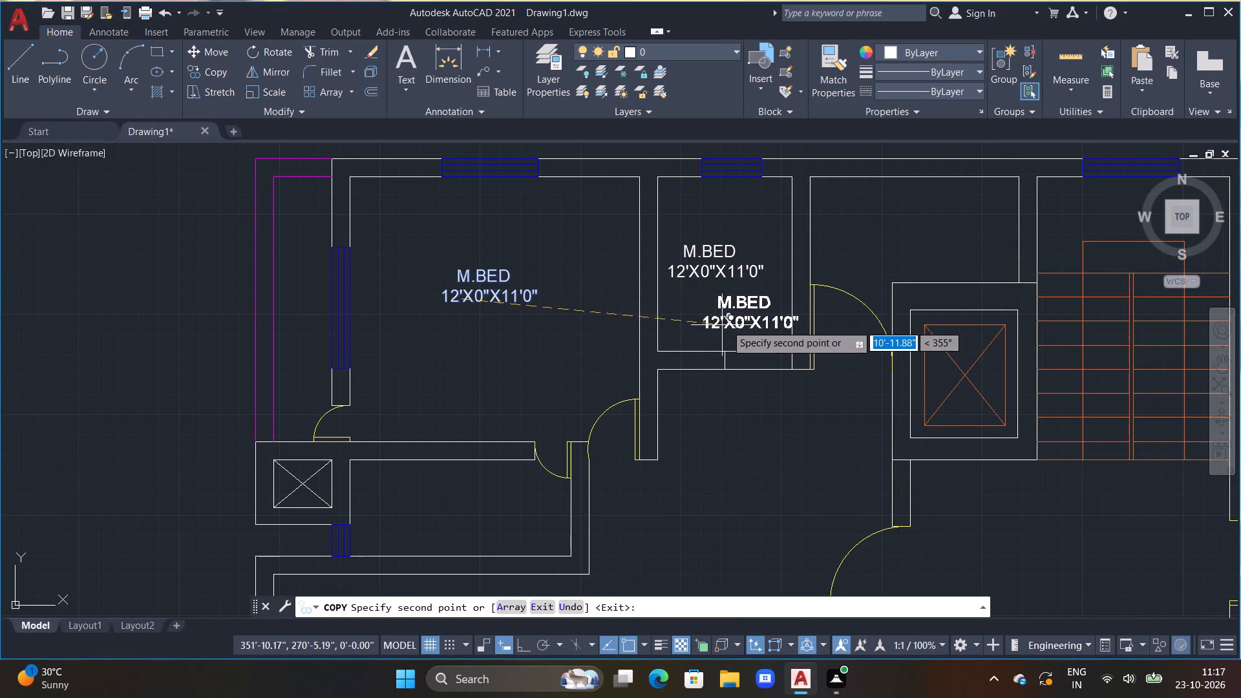
click(871, 240)
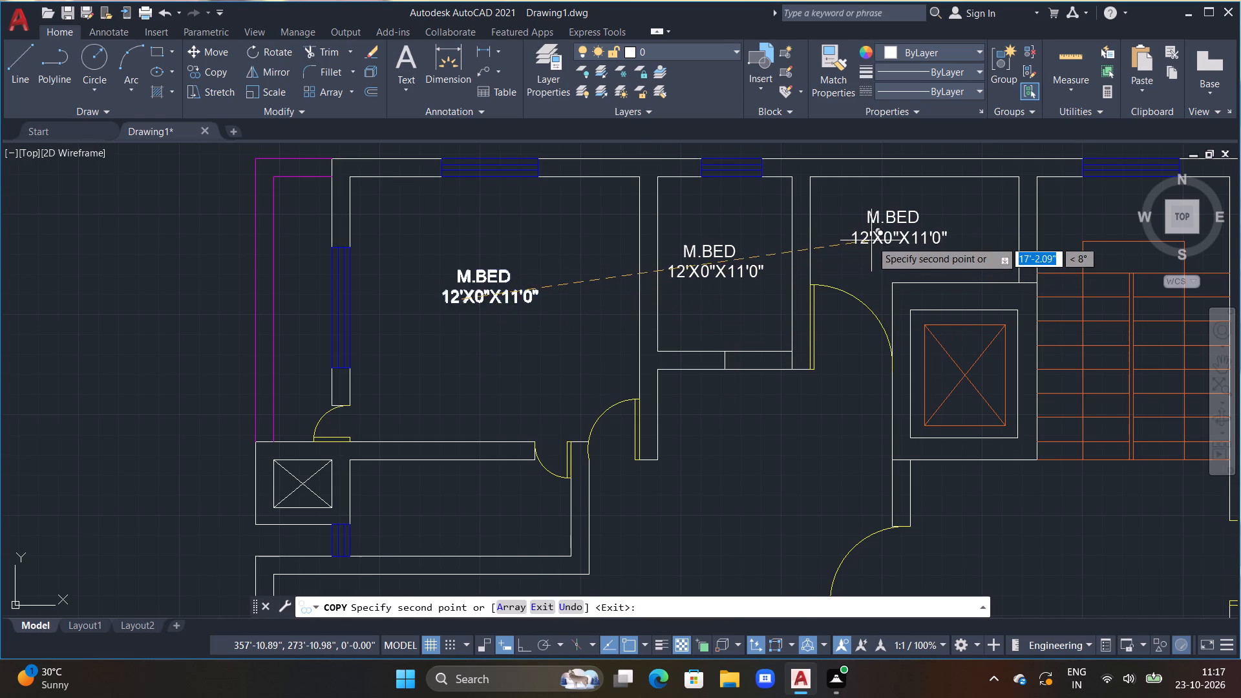
middle_drag(871, 241, 660, 277)
click(891, 257)
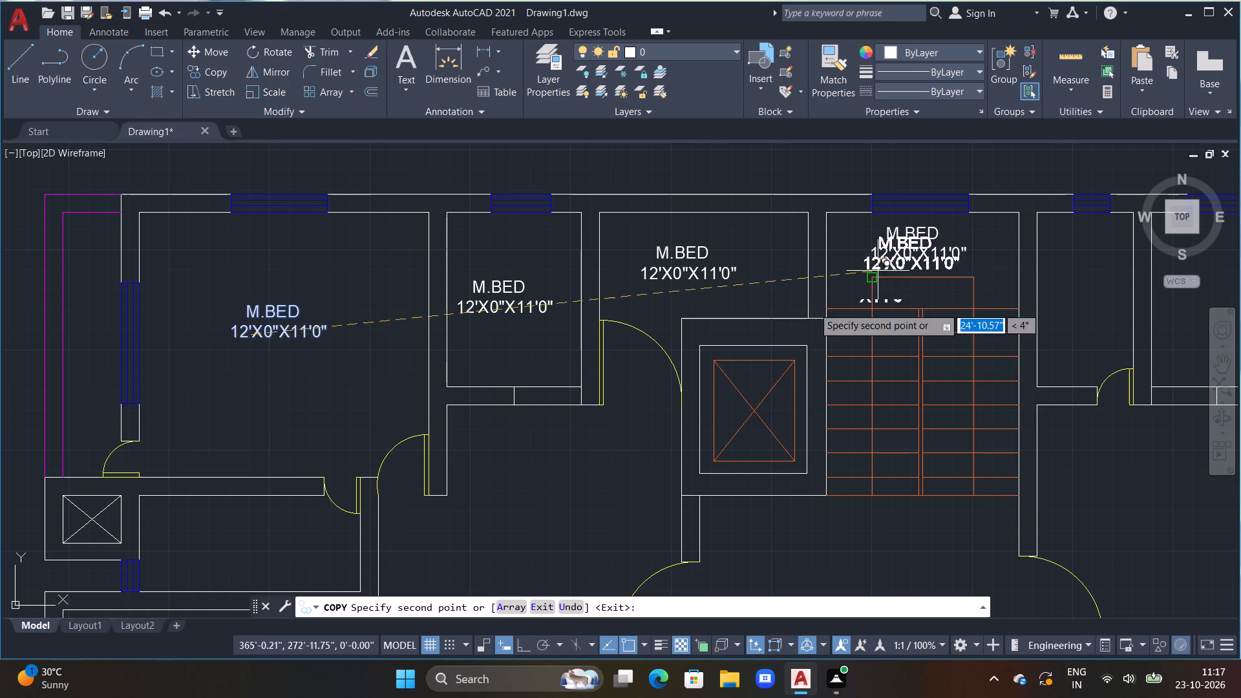
Place further copies of the label in the lift shaft, the lobby south of it, and the open room west of the lobby.
middle_drag(619, 418, 628, 278)
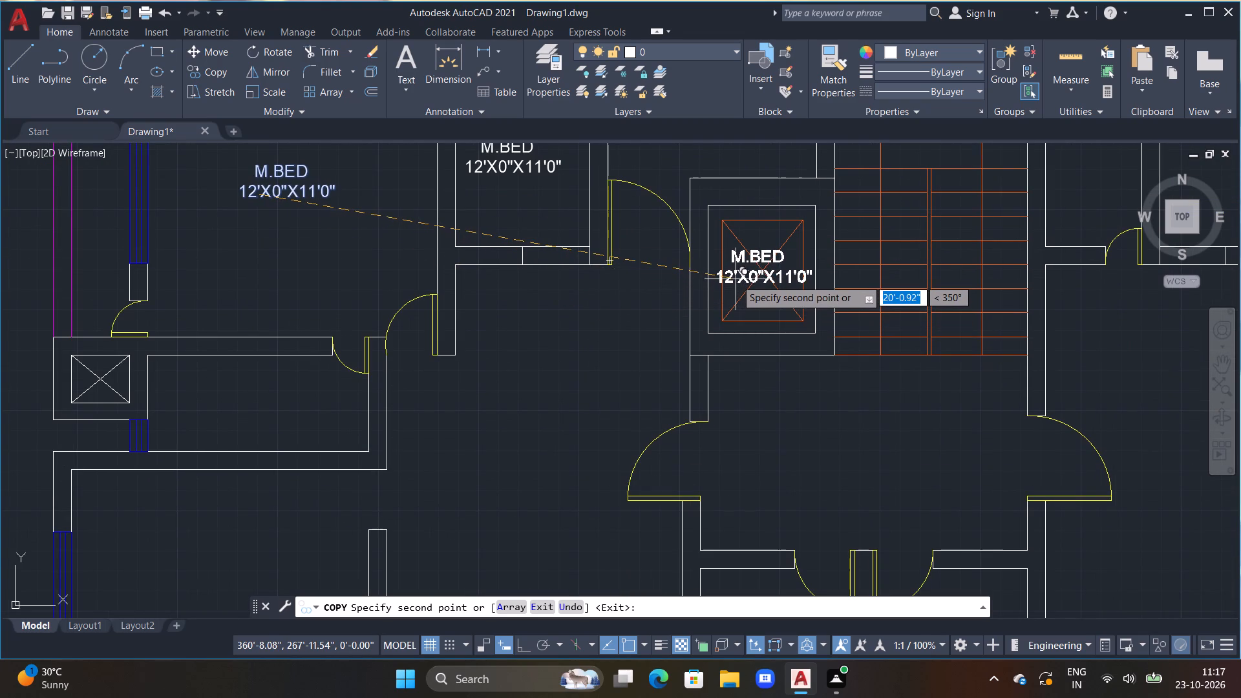
click(736, 279)
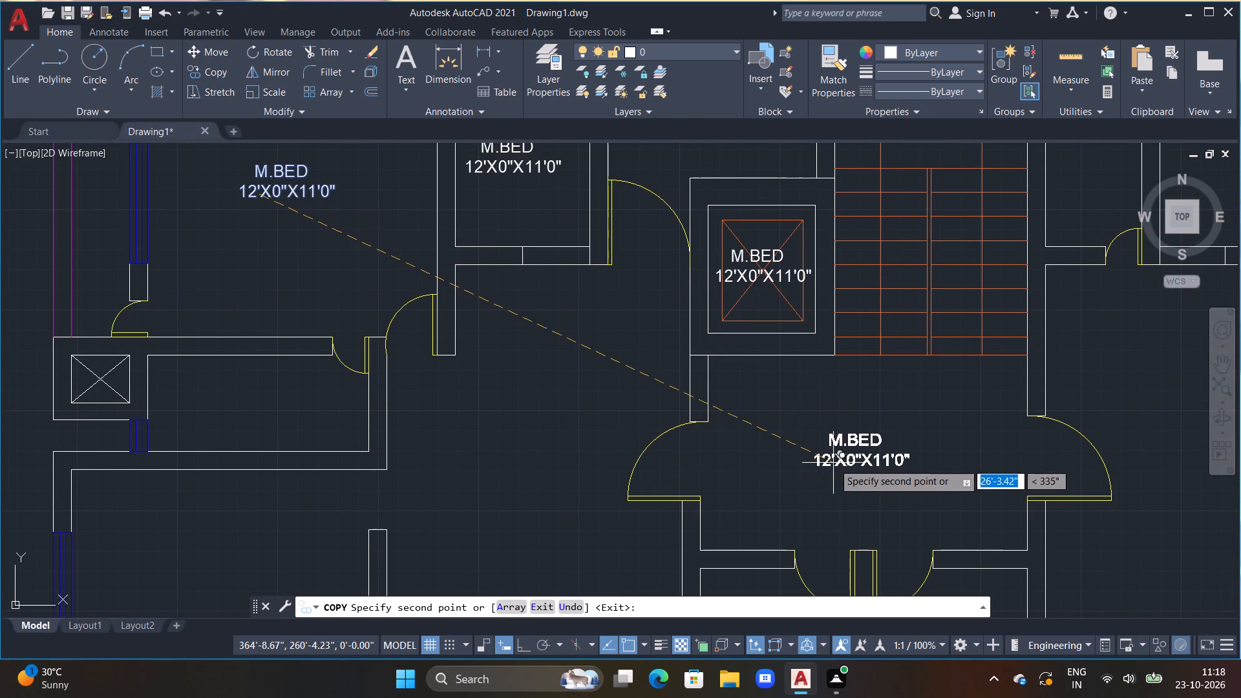
click(833, 463)
middle_drag(822, 461, 811, 374)
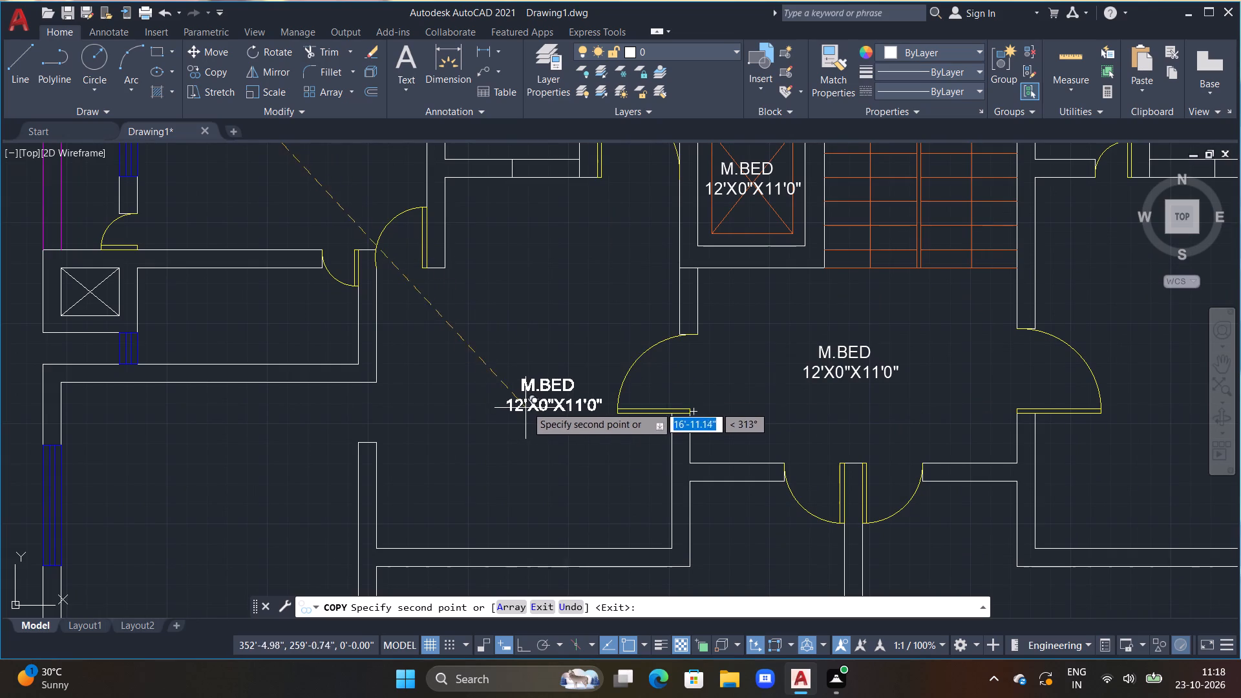
click(501, 498)
Place label copies in the large west-side room, the narrow room south of it, and the narrow room below the master bedroom.
middle_drag(502, 476, 519, 450)
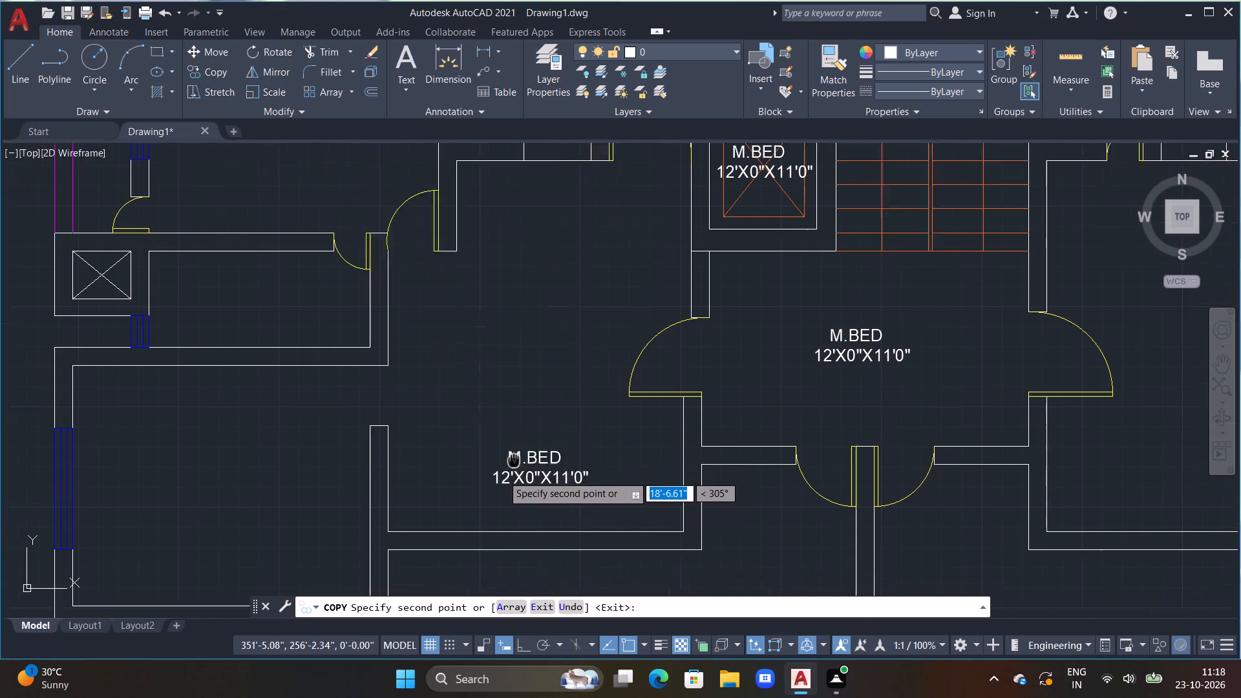
middle_drag(519, 450, 665, 305)
click(350, 346)
scroll(363, 379, down, 3)
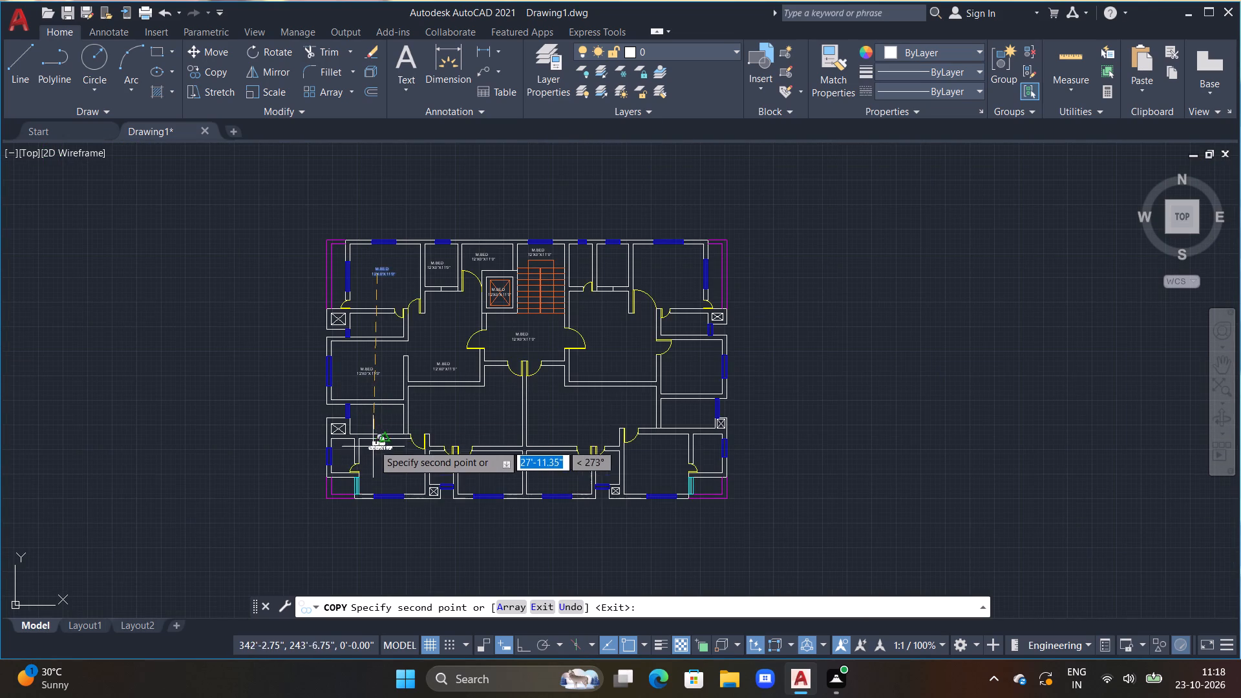
scroll(373, 425, up, 2)
click(366, 420)
scroll(366, 419, down, 2)
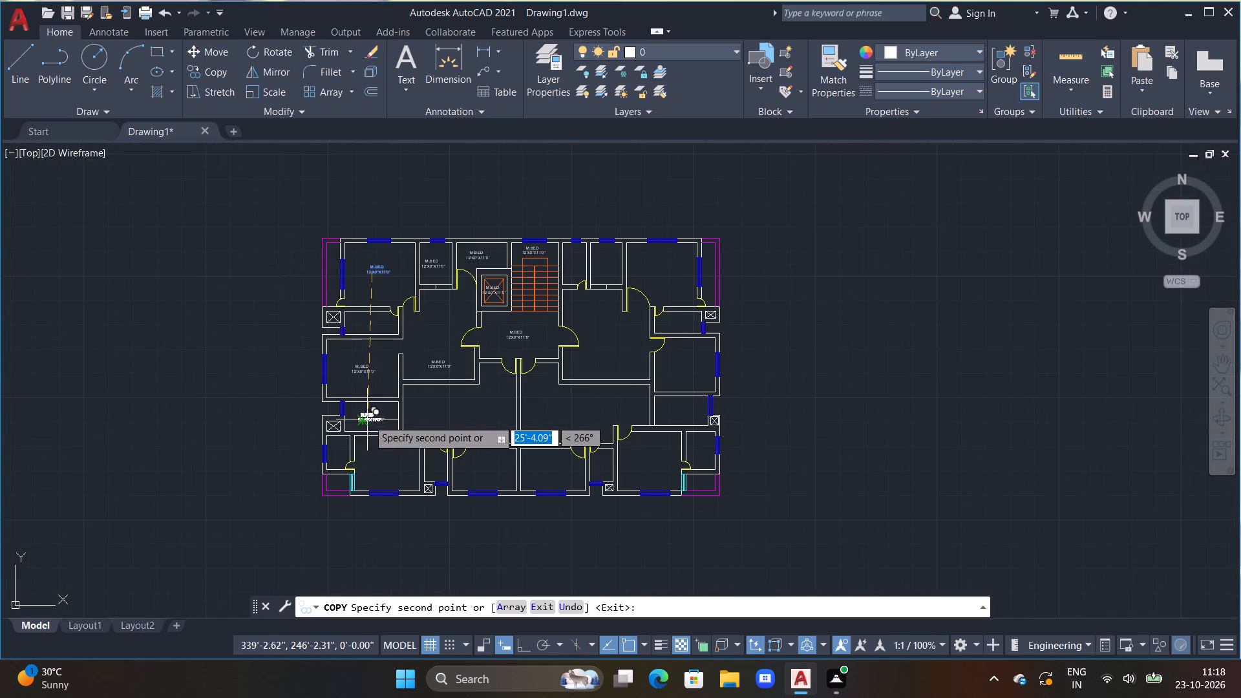
middle_drag(369, 419, 384, 380)
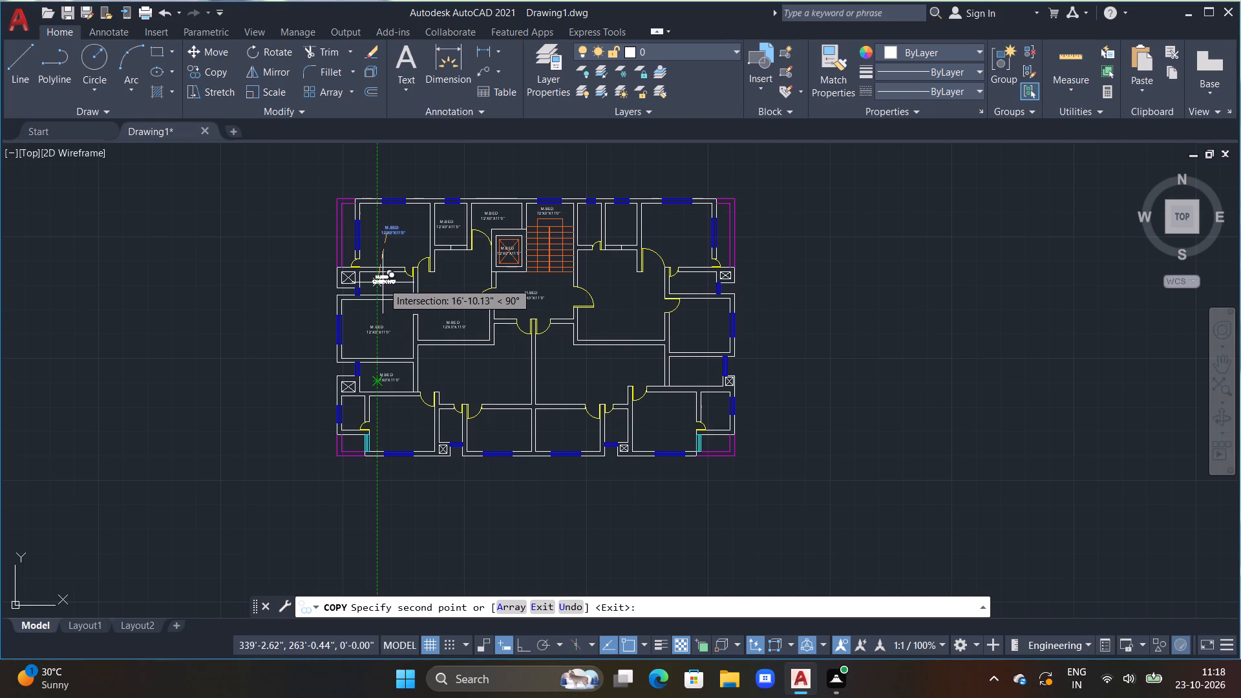
click(383, 283)
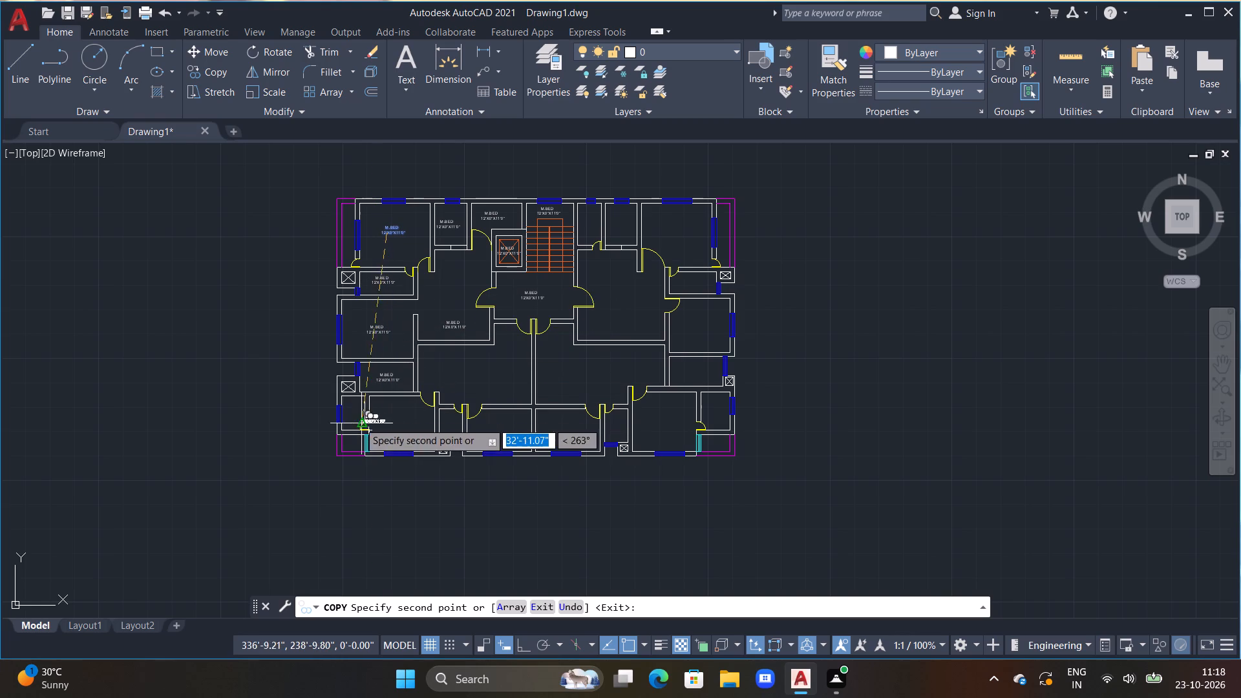
Place label copies in the small southwest room, the southwest corner balcony, the adjacent southern bedroom, and the northwest balcony strip.
click(350, 414)
click(352, 445)
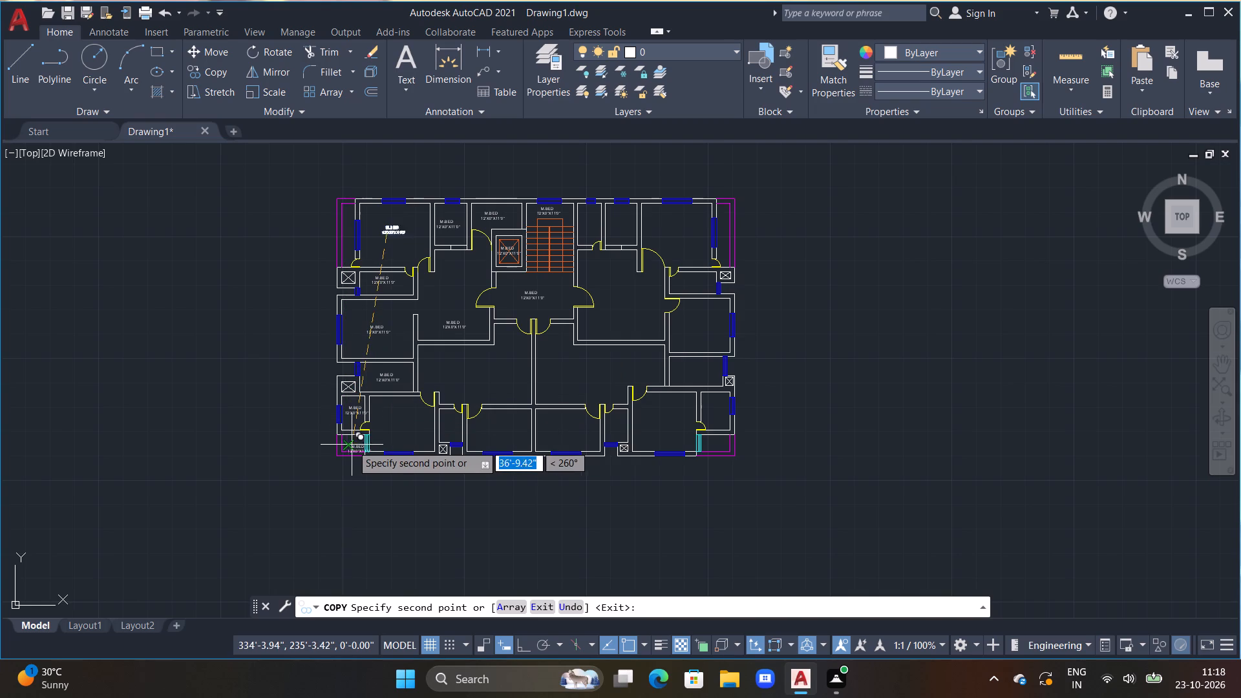
click(401, 423)
scroll(296, 221, up, 2)
click(407, 246)
scroll(434, 346, down, 2)
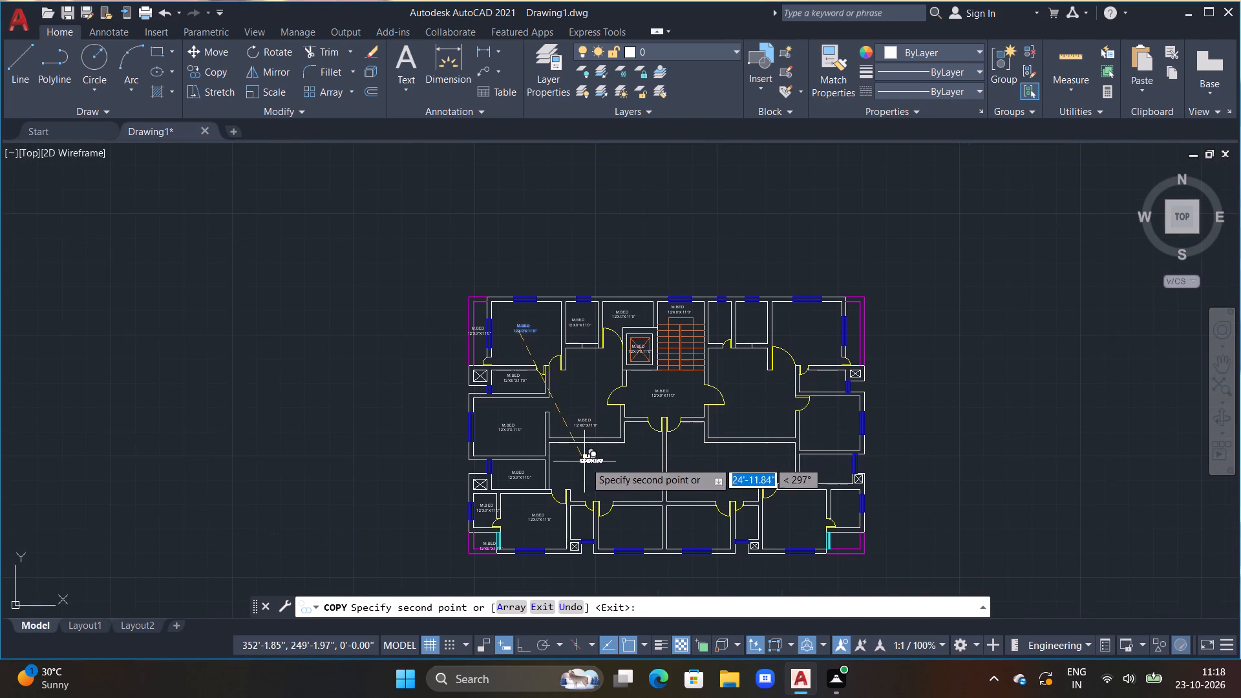
Place label copies in the central room south of the open room, the narrow southern duct room, and the southern room east of it.
middle_drag(582, 456, 520, 377)
click(540, 390)
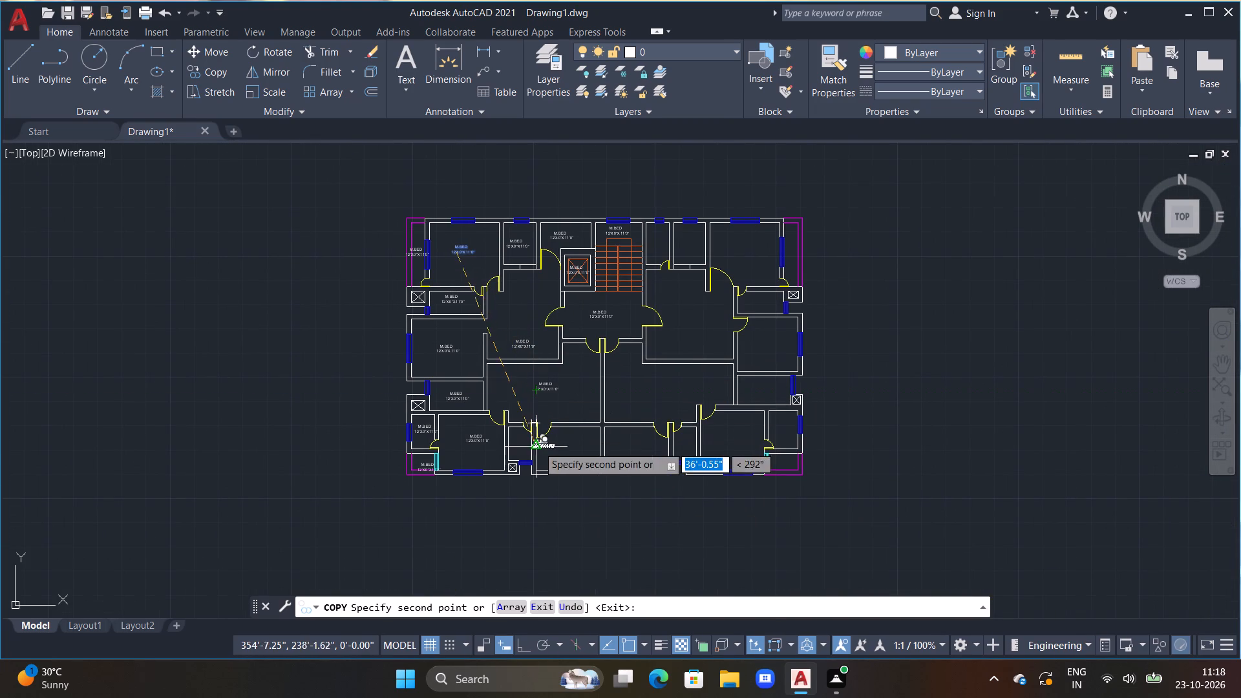
scroll(502, 450, up, 3)
click(537, 446)
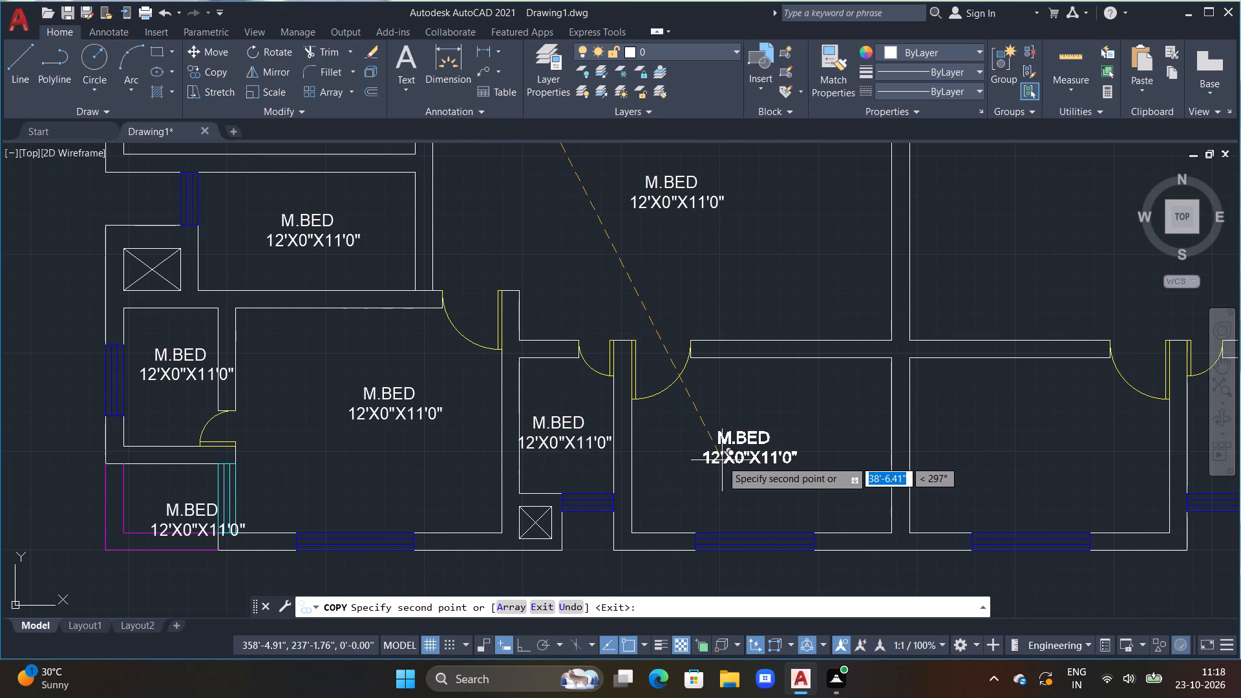
click(721, 460)
scroll(719, 454, down, 2)
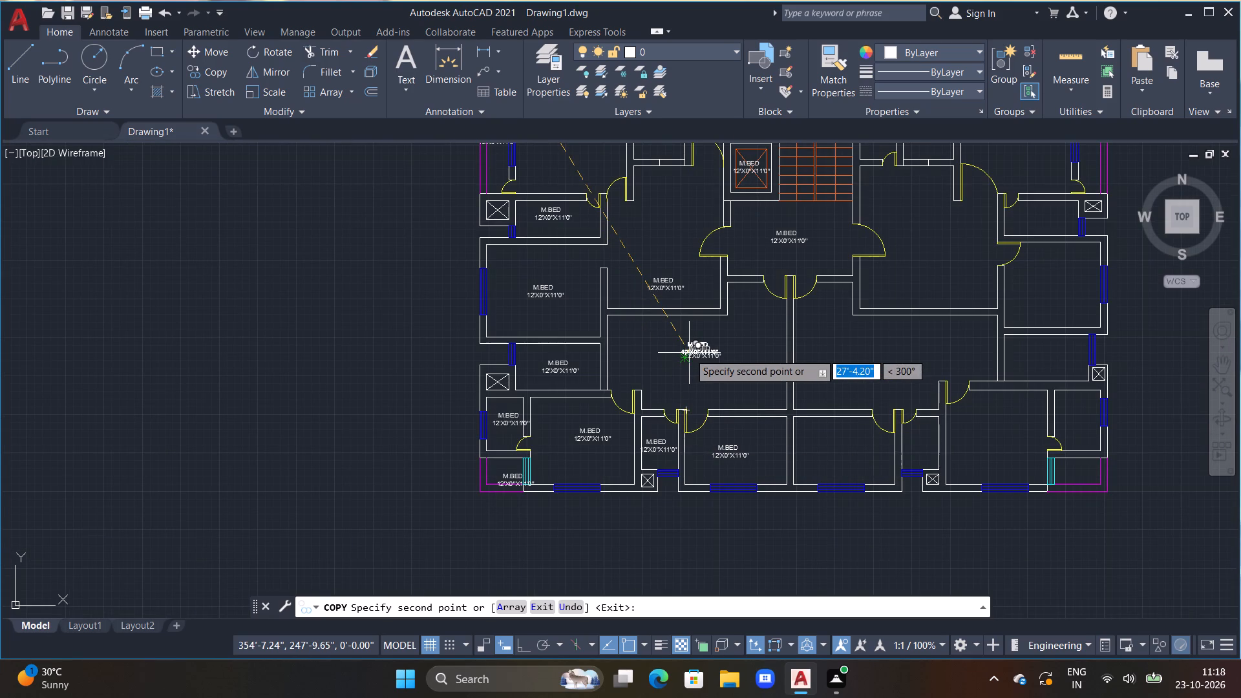
key(Escape)
middle_drag(601, 279, 604, 424)
scroll(581, 343, down, 1)
key(Escape)
key(Escape)
Change the northwest balcony label's text to VER with 11'0"X2'5" below it, centring VER over the size with spaces.
scroll(532, 302, up, 3)
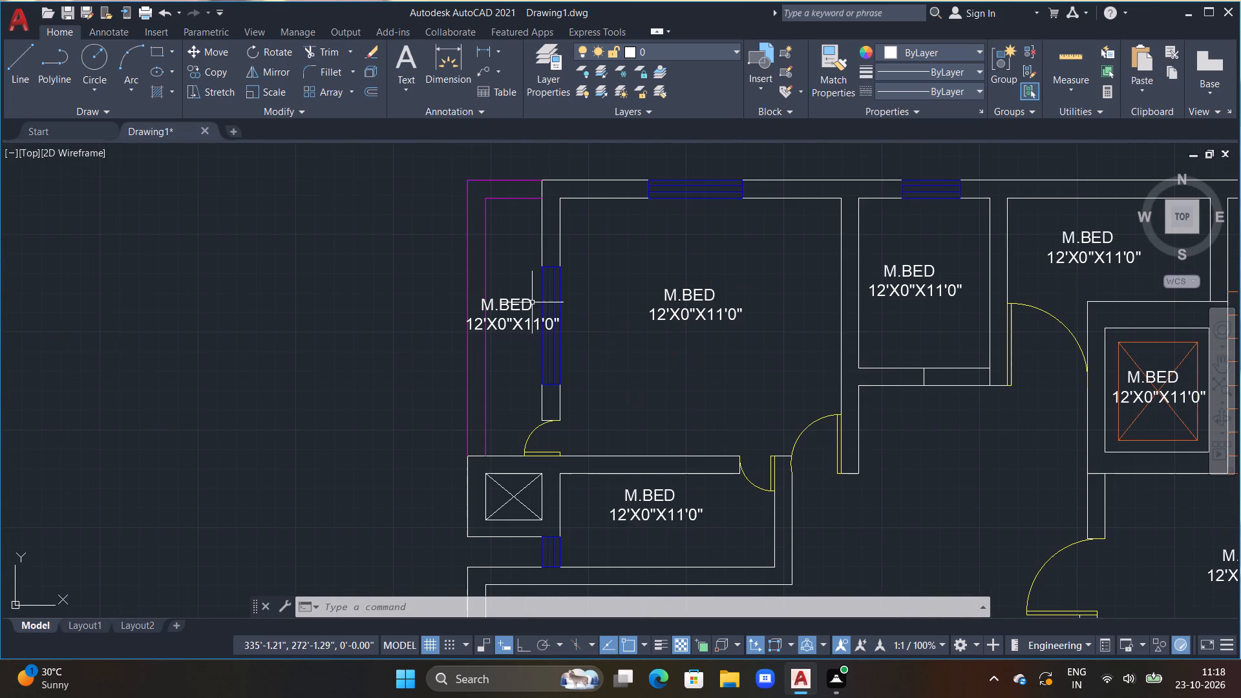
double_click(515, 308)
scroll(514, 308, up, 2)
drag(628, 339, 480, 311)
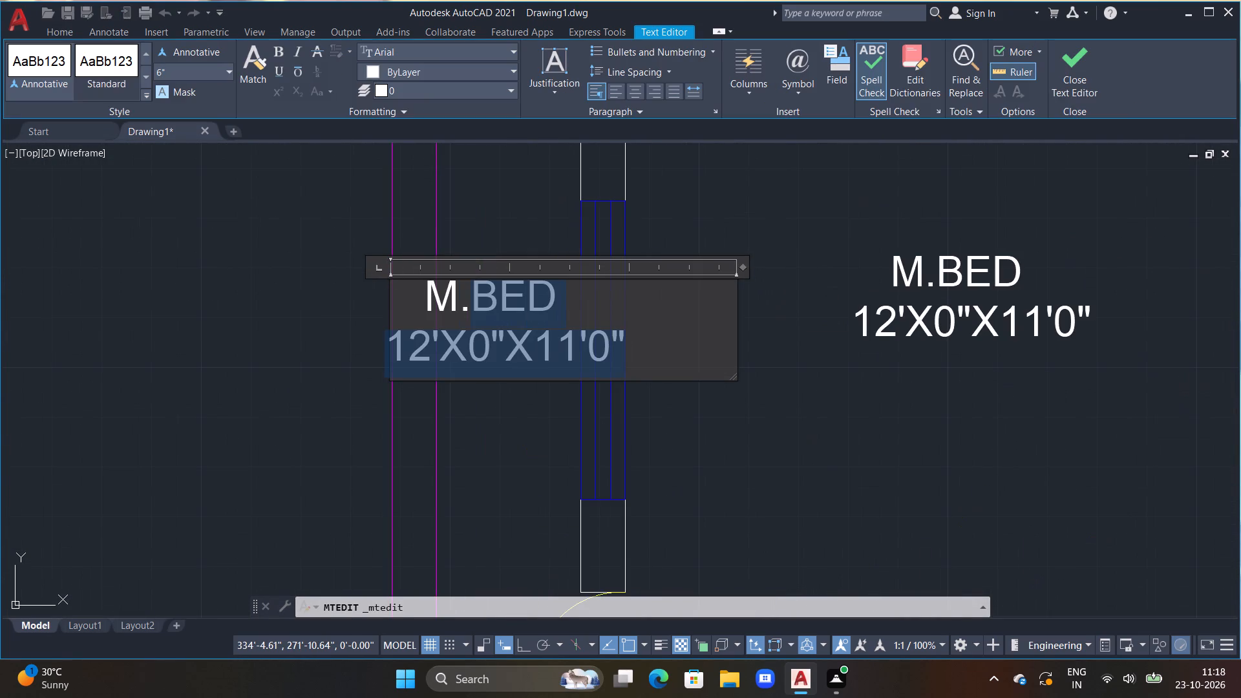
drag(480, 311, 398, 288)
key(BackSpace)
key(space)
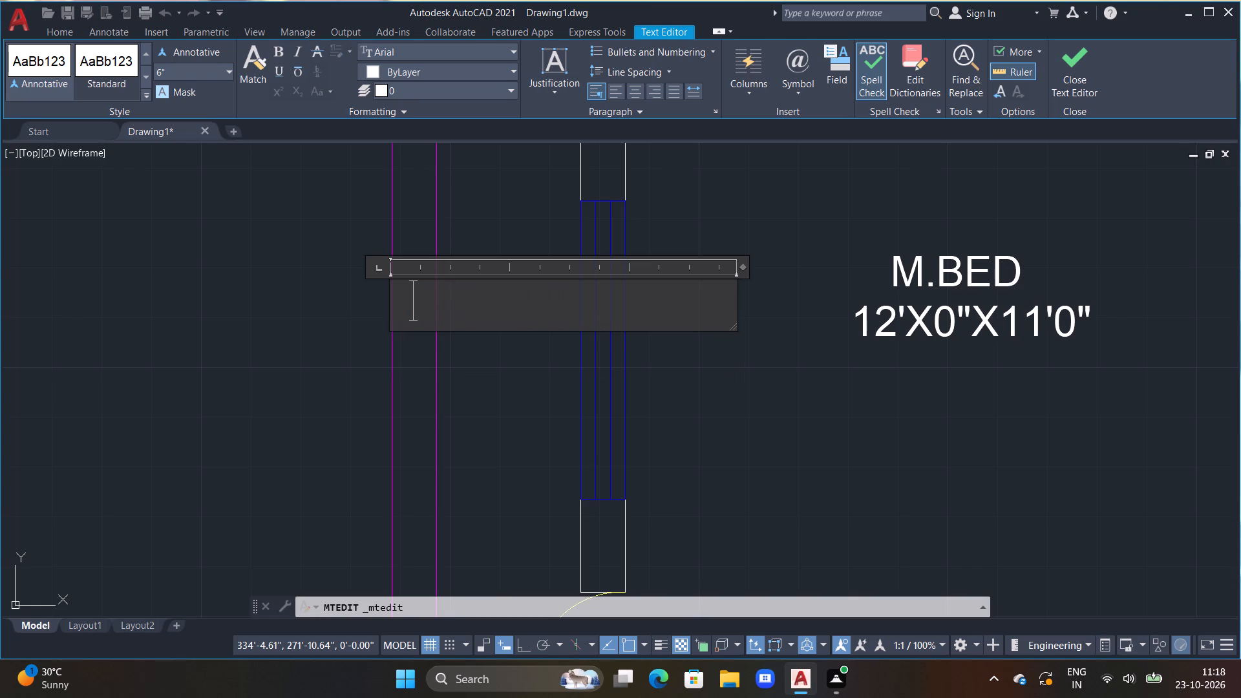
text(VER)
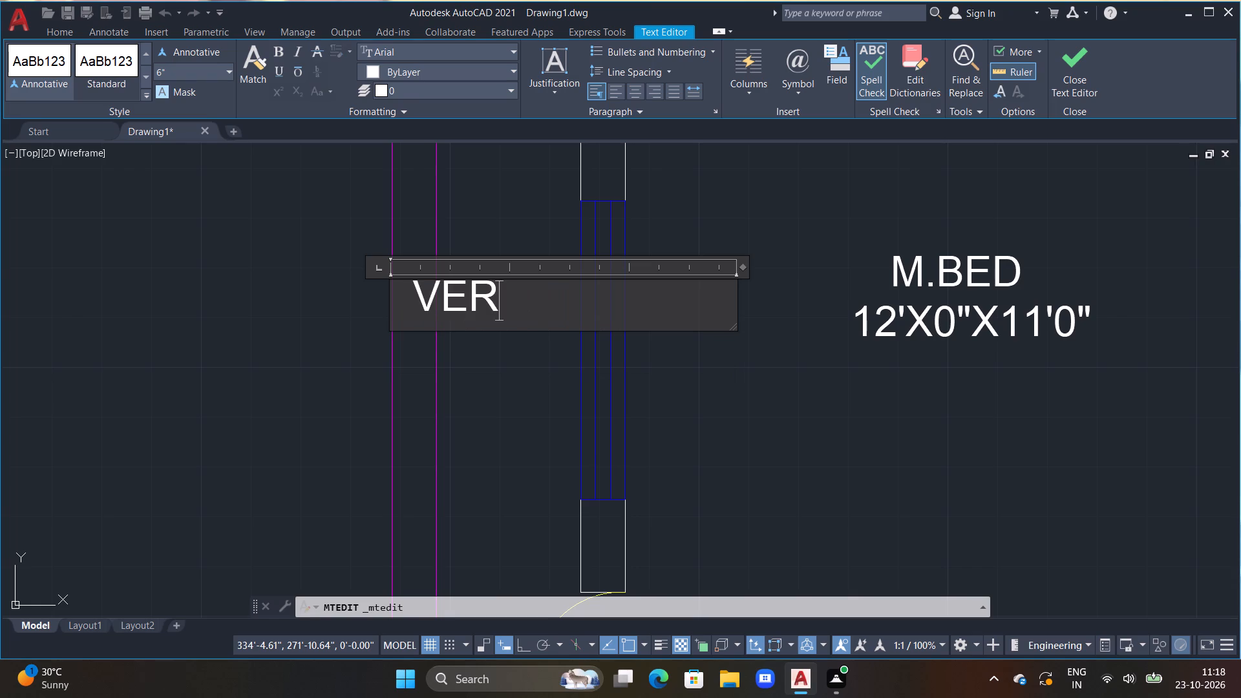
key(Return)
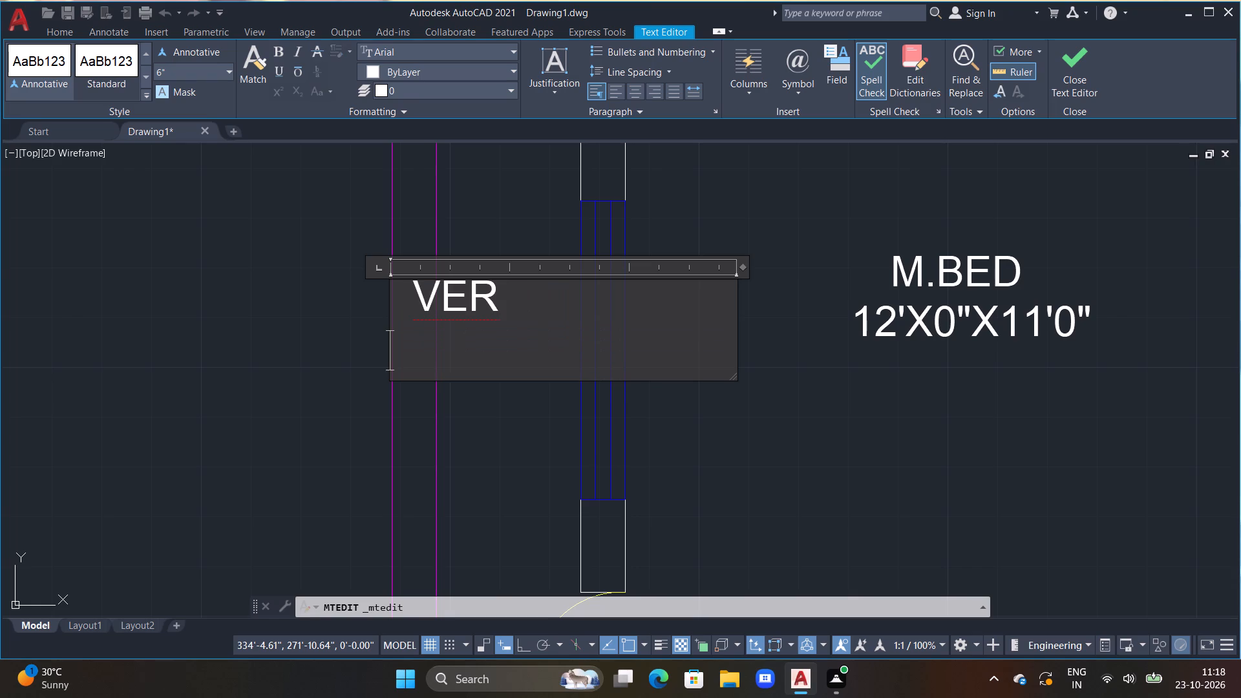
text(11'0")
key(x)
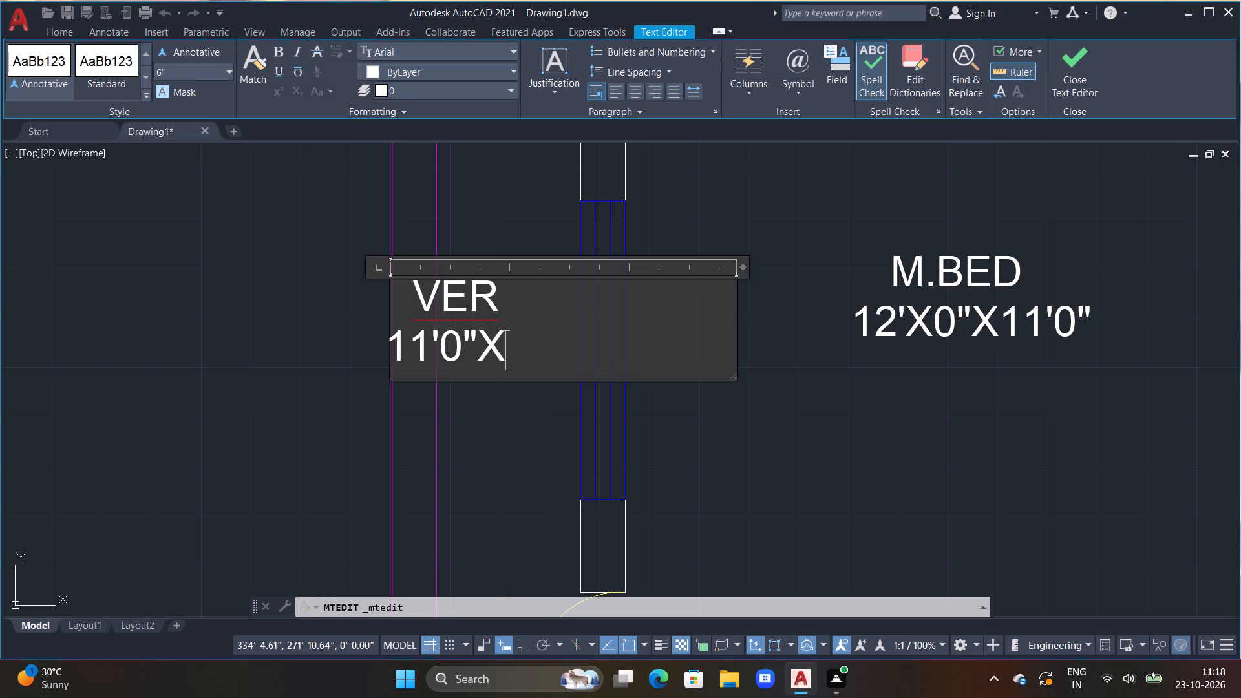
text(2'5")
click(399, 293)
key(space)
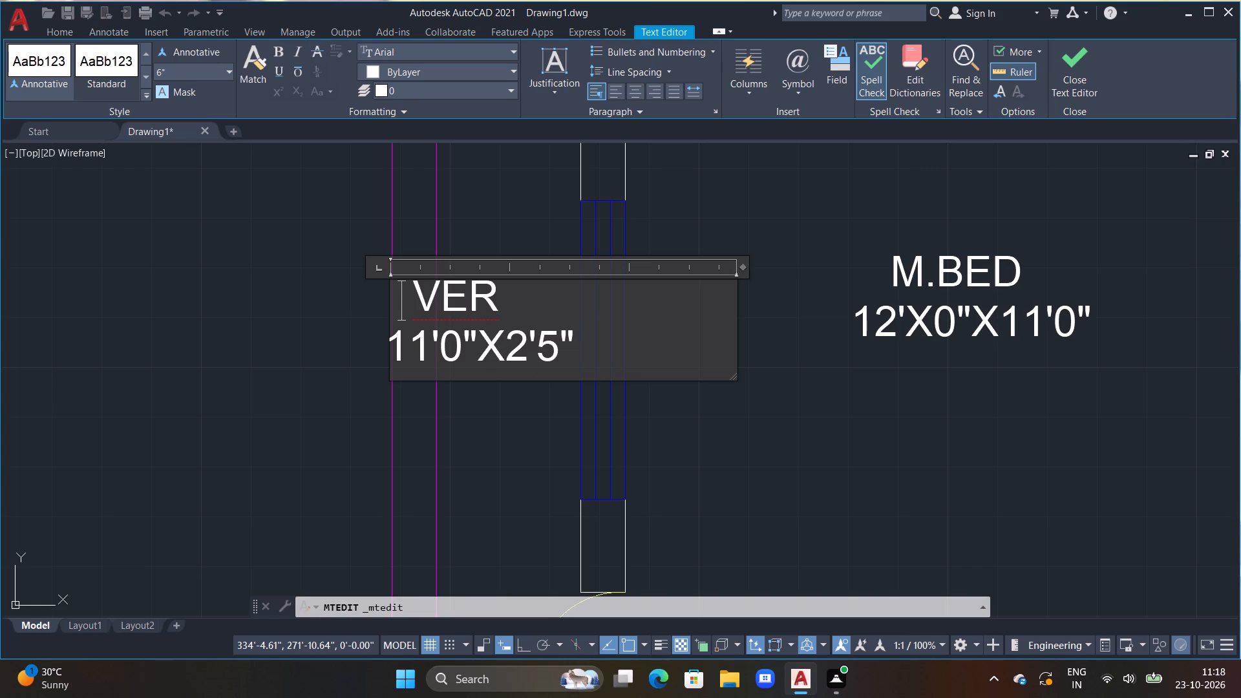
key(space)
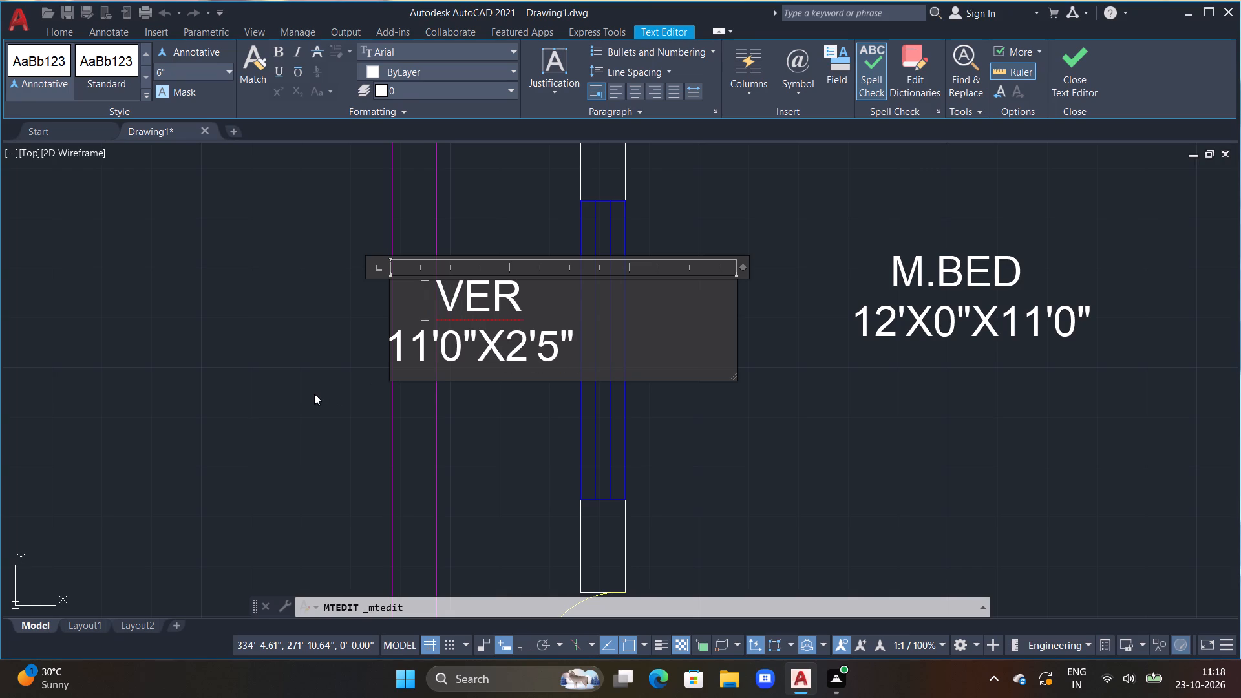
click(331, 456)
Rotate the VER label with Ortho on so that it reads vertically along the northwest balcony.
click(477, 286)
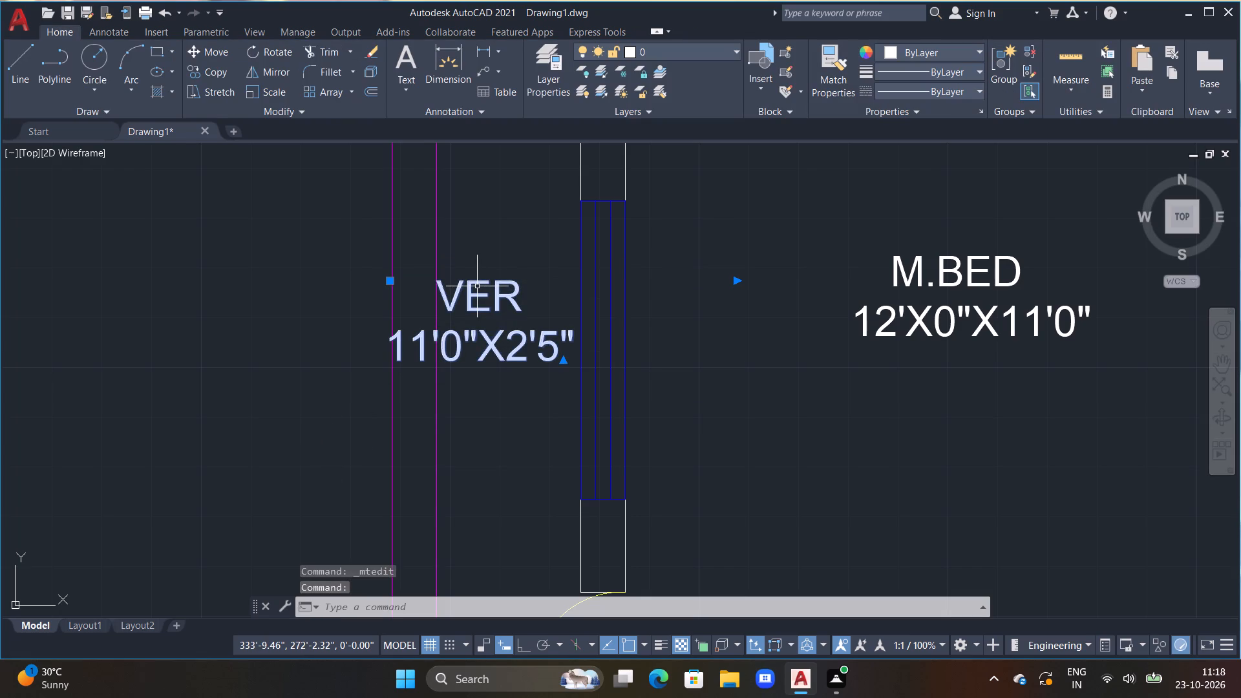
key(r)
key(o)
key(space)
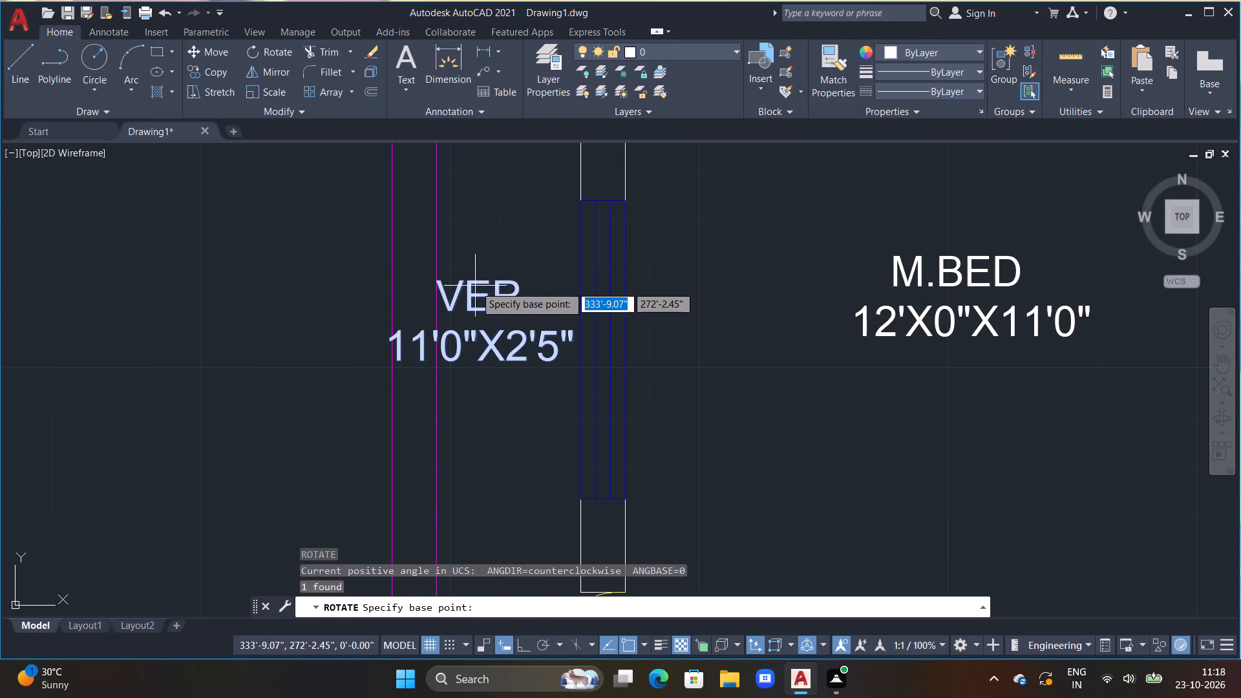
key(F8)
drag(476, 286, 474, 273)
click(460, 245)
key(Escape)
scroll(476, 349, down, 1)
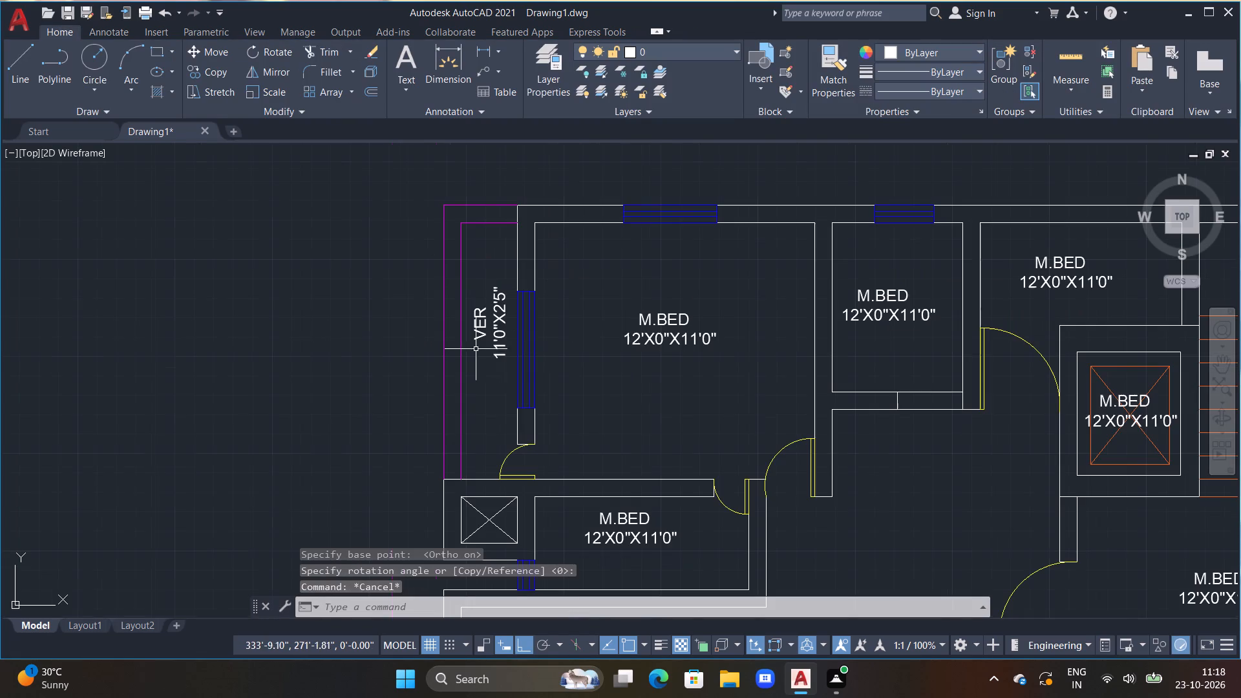
scroll(476, 349, down, 1)
key(Escape)
middle_drag(472, 361, 466, 350)
key(Escape)
key(Escape)
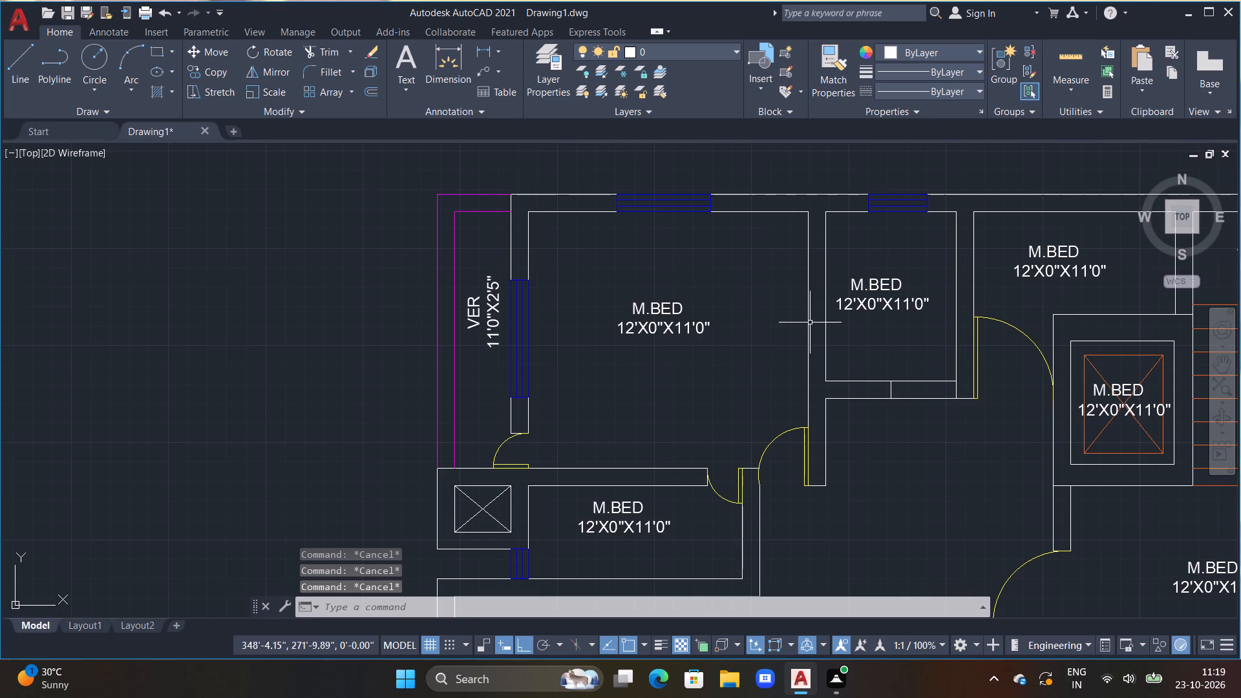
Change the label in the room just east of the master bedroom to KITCHEN with 5'7"X8'0" aligned beneath it.
double_click(888, 286)
scroll(888, 286, up, 1)
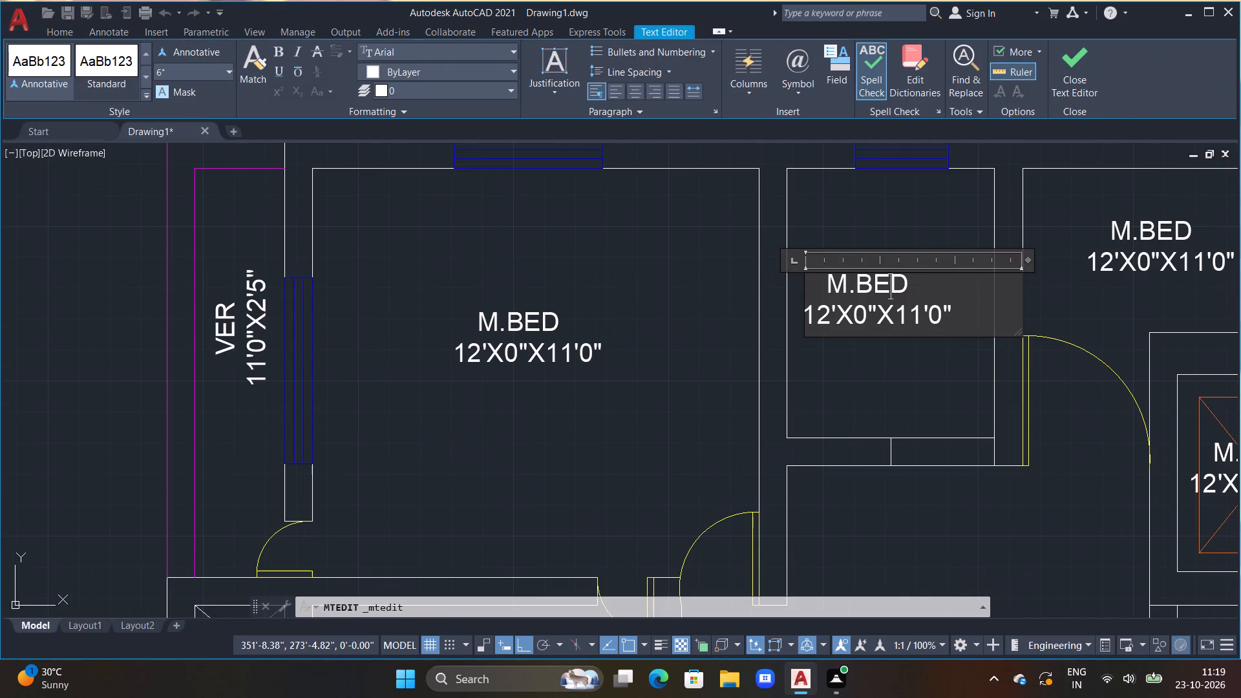
drag(955, 307, 824, 302)
key(BackSpace)
key(space)
text(KITCHEN)
key(Return)
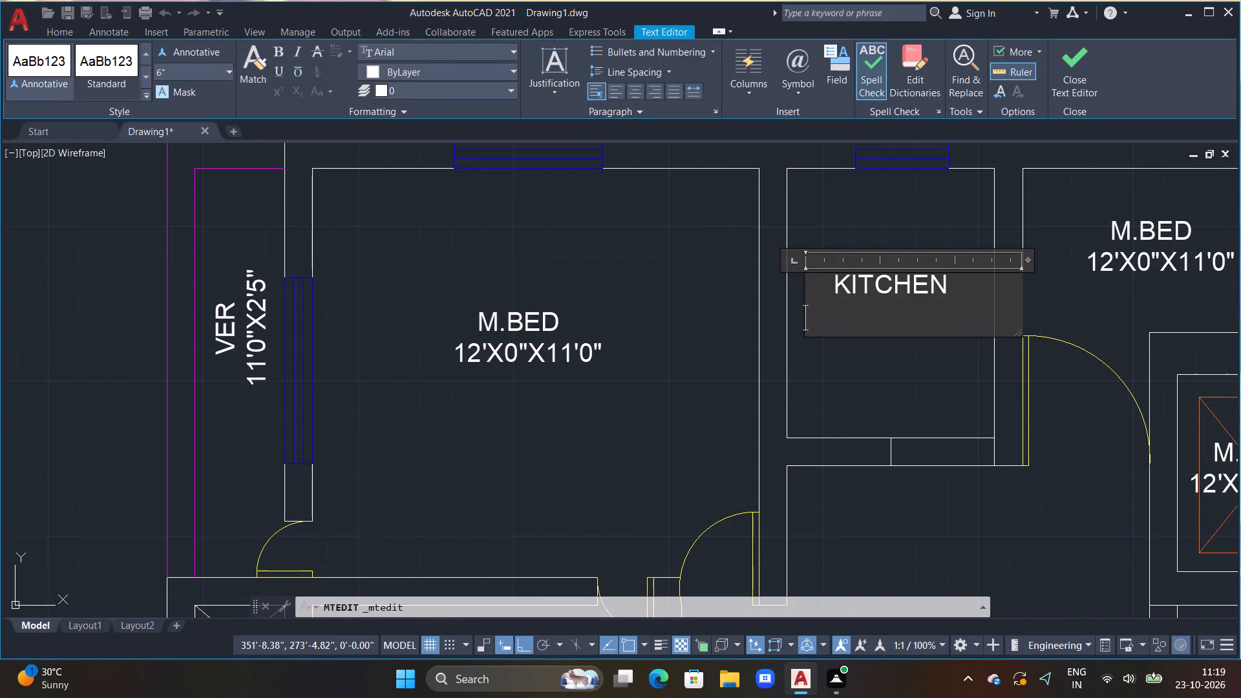
key(space)
text(5'7"X)
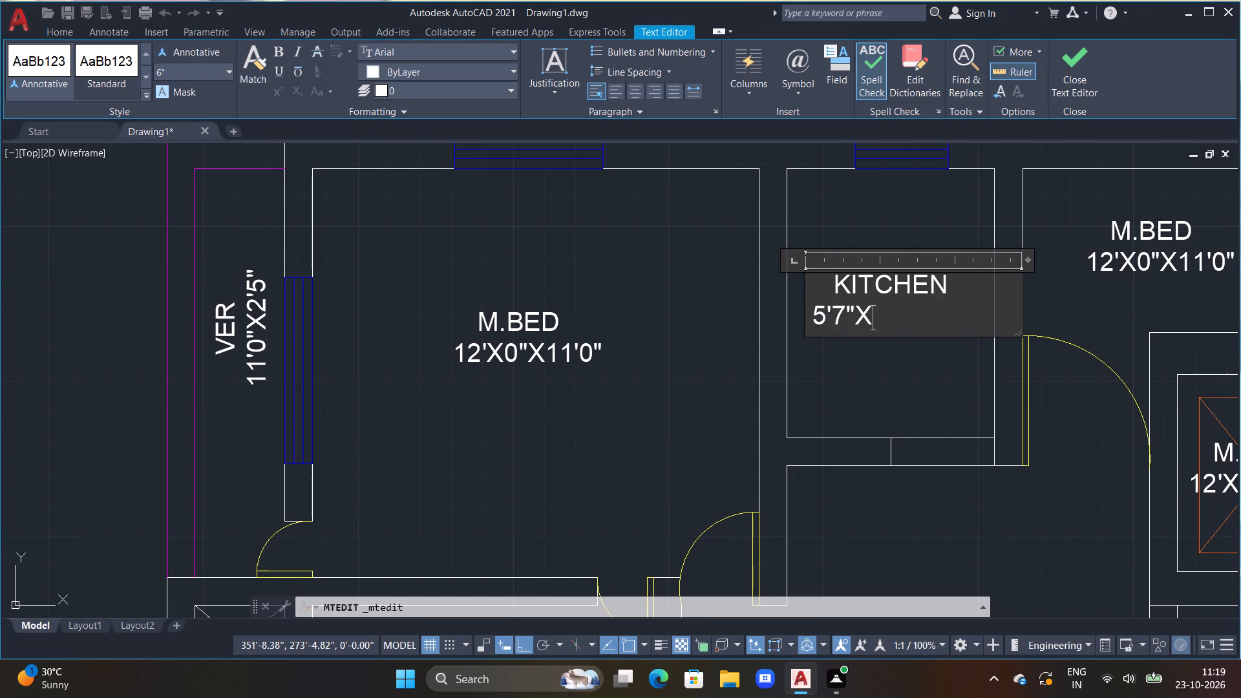
text(8'0")
click(815, 317)
key(space)
key(space)
key(space)
key(space)
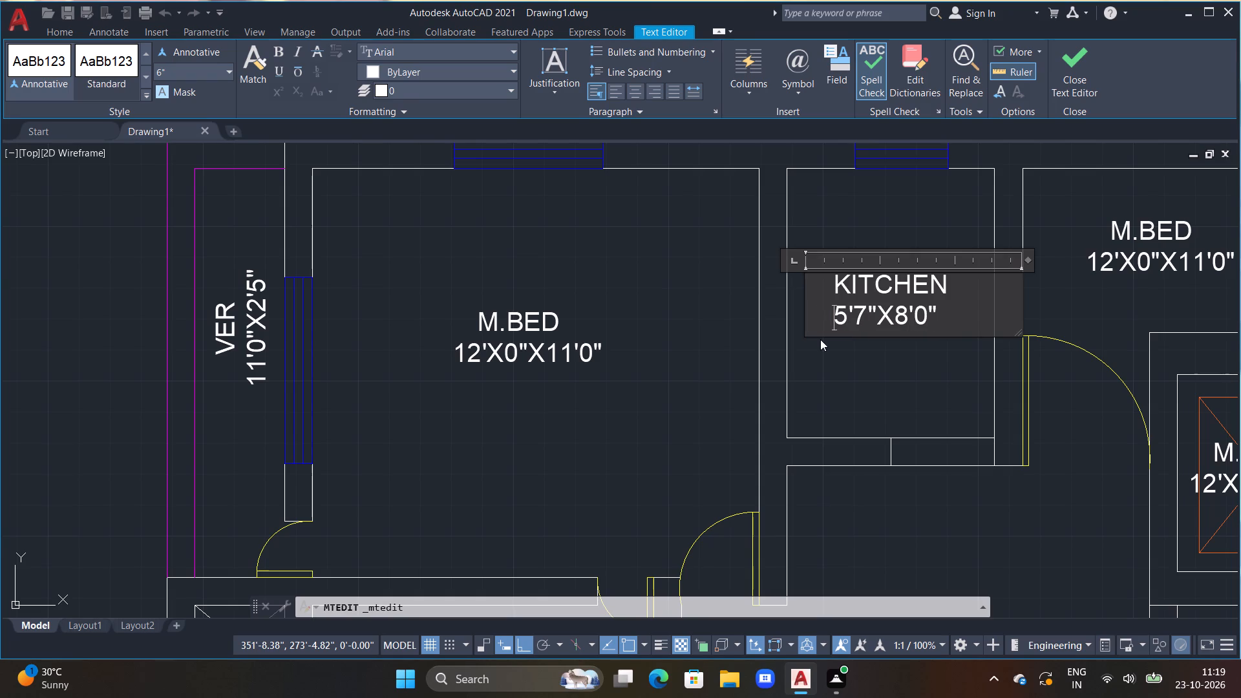
click(827, 351)
Change the label in the room between the kitchen and the staircase to C.TOILET with 8'8"X4'5" below.
scroll(854, 355, down, 1)
middle_drag(861, 357, 758, 323)
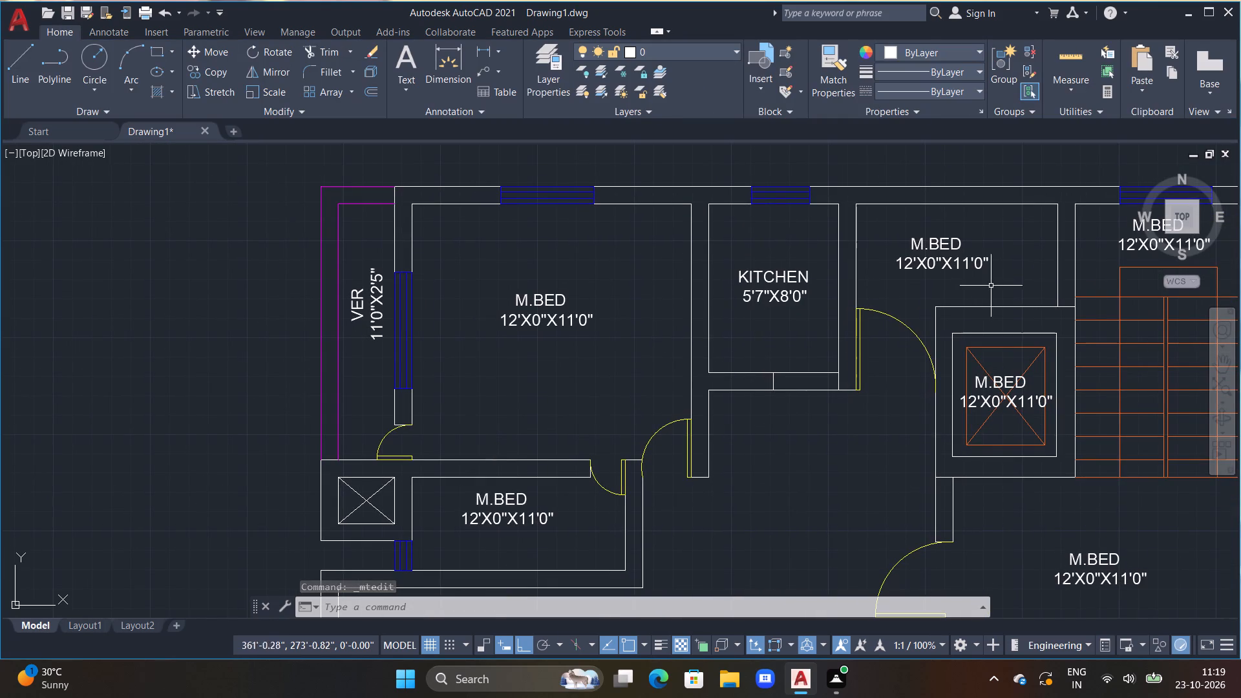
double_click(940, 243)
scroll(939, 243, up, 2)
drag(1057, 295, 822, 259)
key(BackSpace)
text(C.)
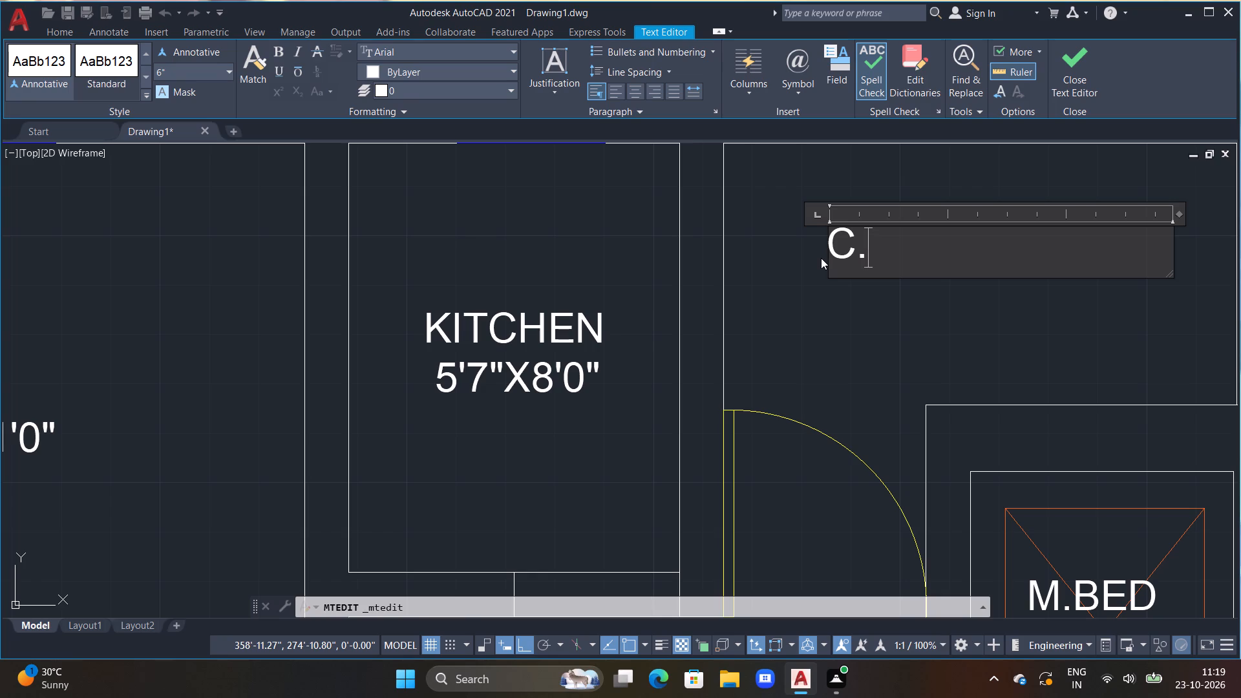
text(TOILET)
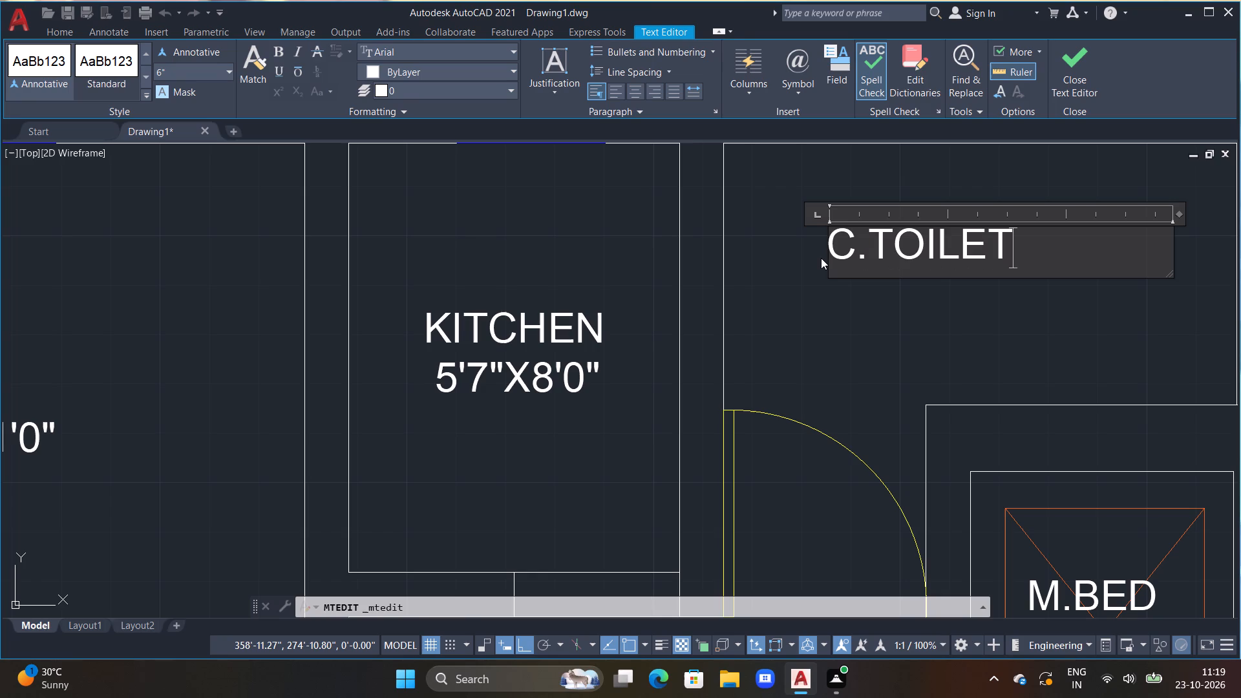
key(Return)
key(space)
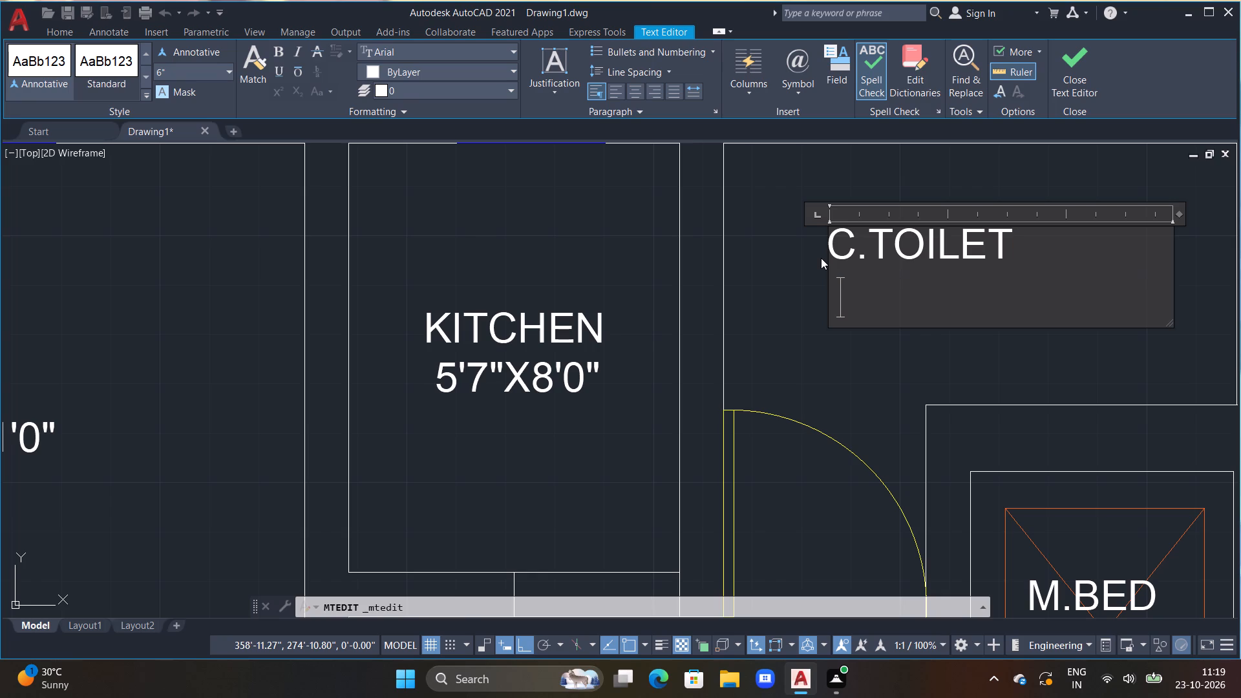
text(8')
text(8"X)
text(4'5")
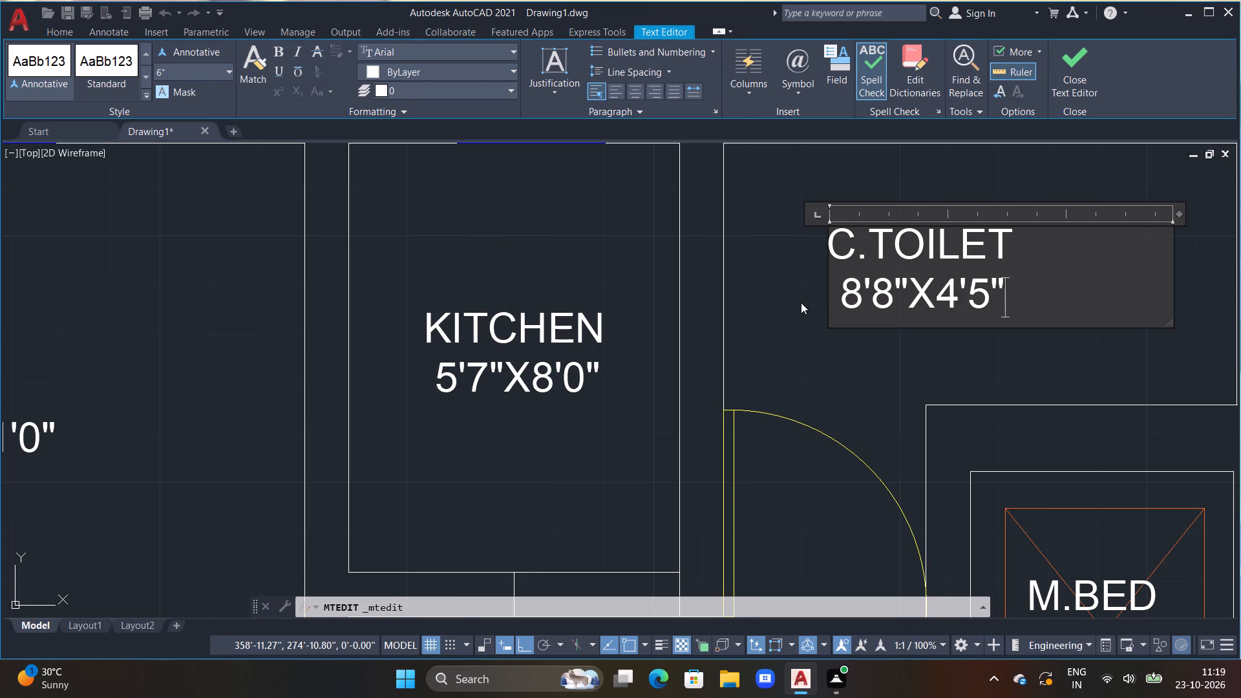
click(801, 302)
Move the C.TOILET label east to the middle of its room.
scroll(815, 317, down, 2)
click(842, 310)
text(M)
key(space)
drag(843, 309, 876, 319)
click(882, 318)
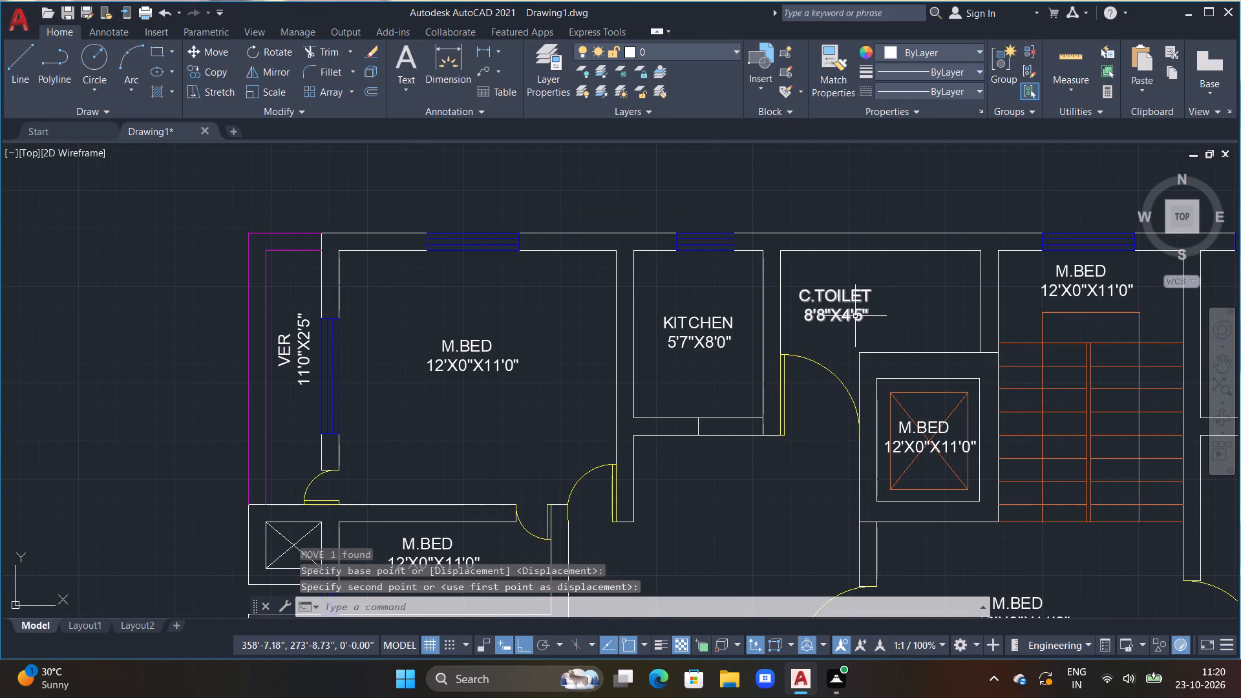
click(849, 291)
click(880, 331)
click(814, 321)
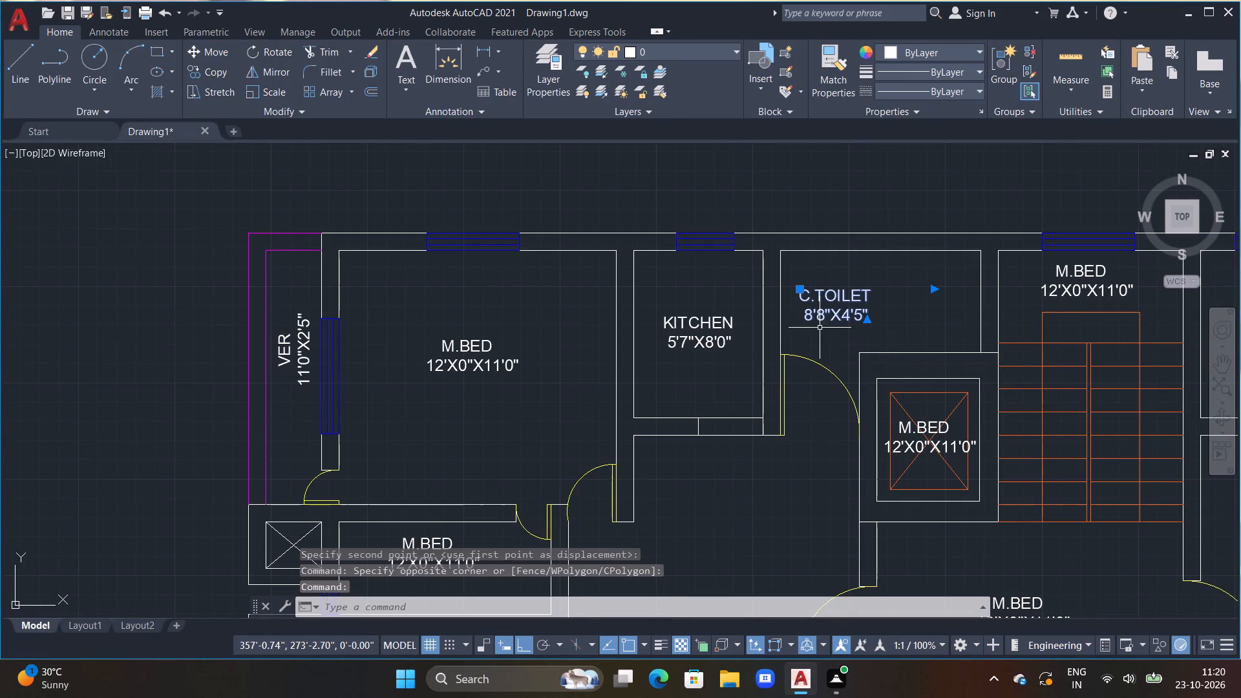
text(M)
key(space)
drag(827, 340, 834, 340)
click(888, 330)
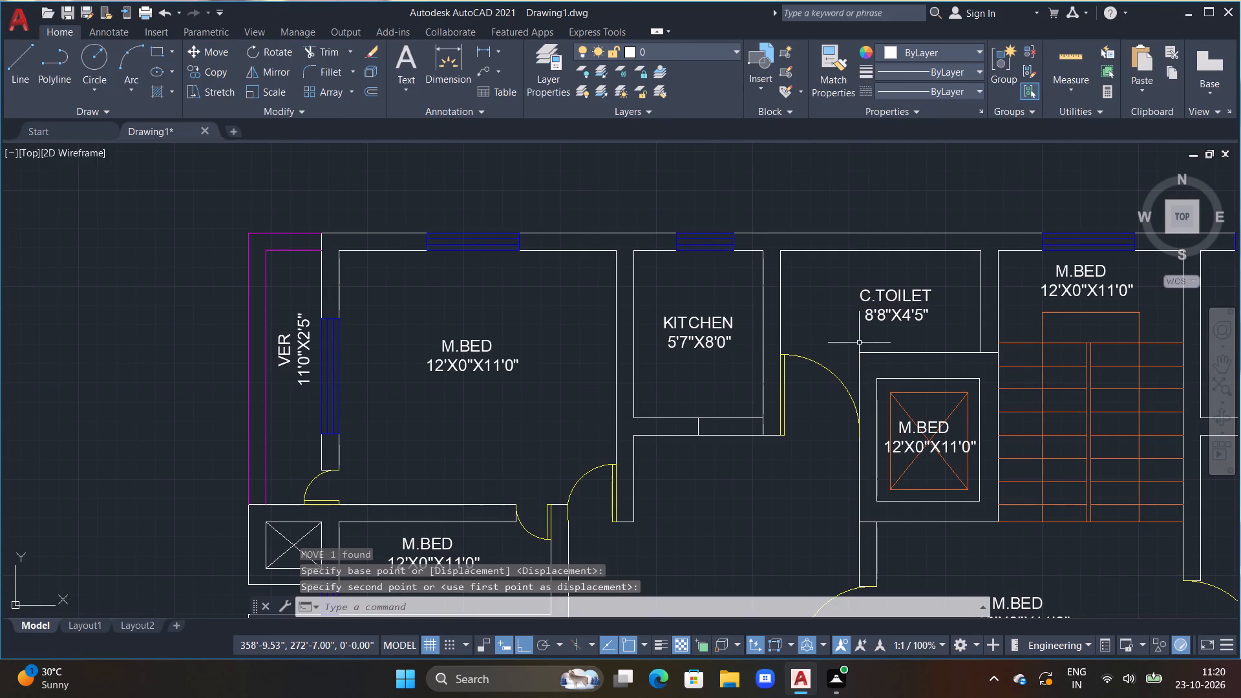
Change the label in the lift shaft to LIFT with 5'0"X6'0" on the second line.
middle_drag(853, 344, 780, 270)
double_click(843, 357)
scroll(846, 361, up, 2)
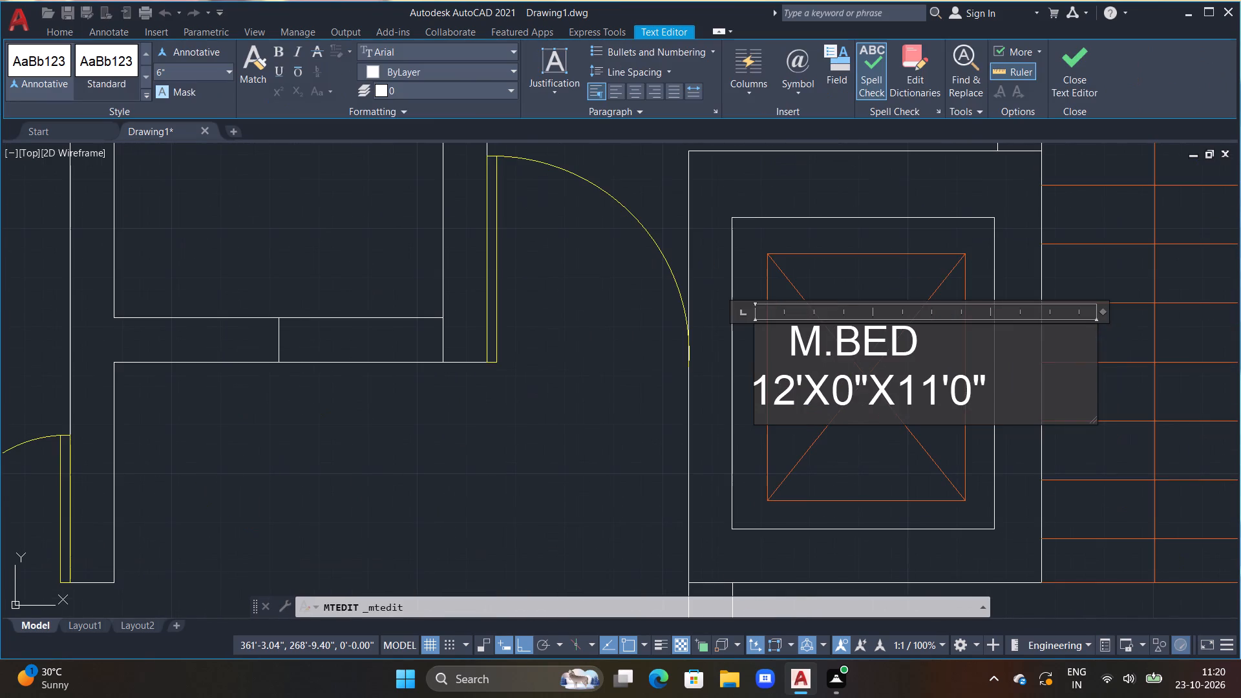
drag(990, 386, 776, 368)
key(BackSpace)
key(space)
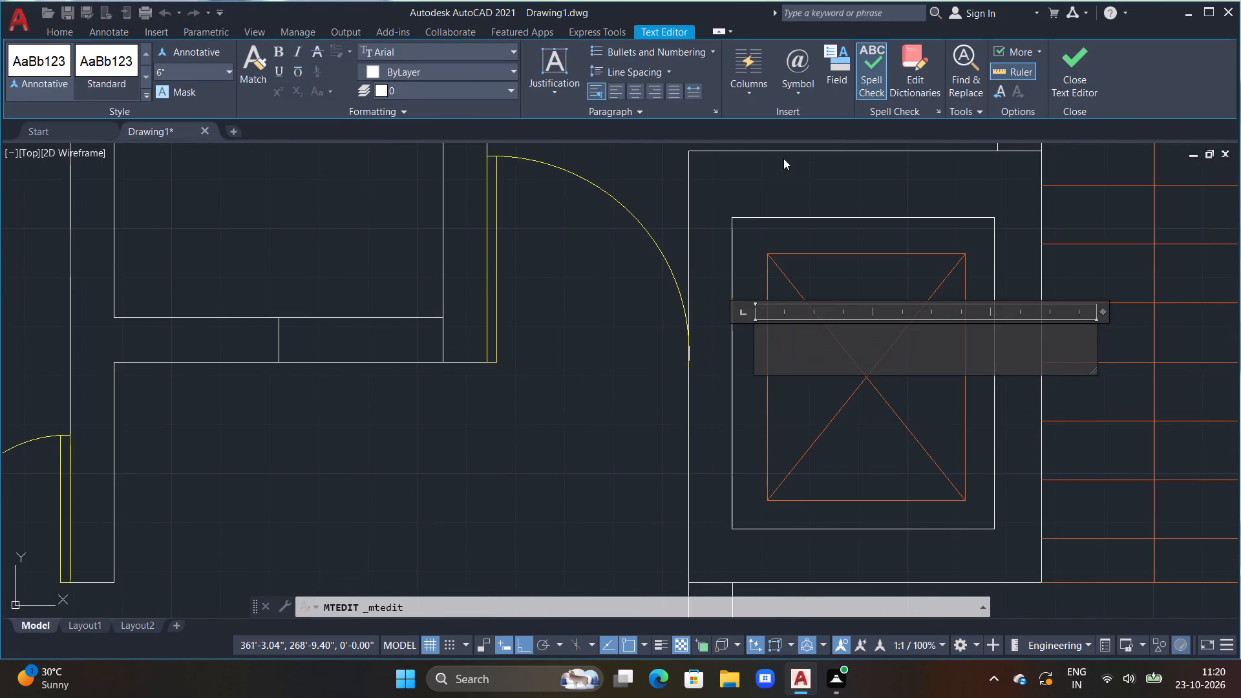
text(LIFT)
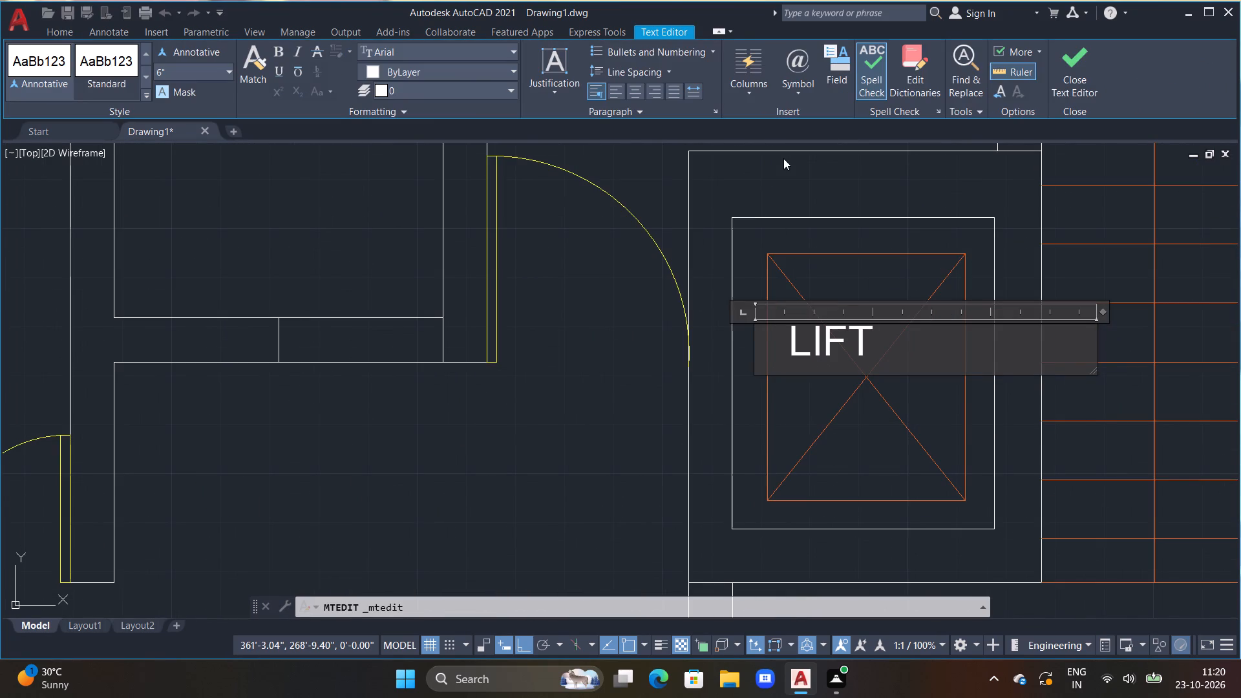
key(Return)
key(space)
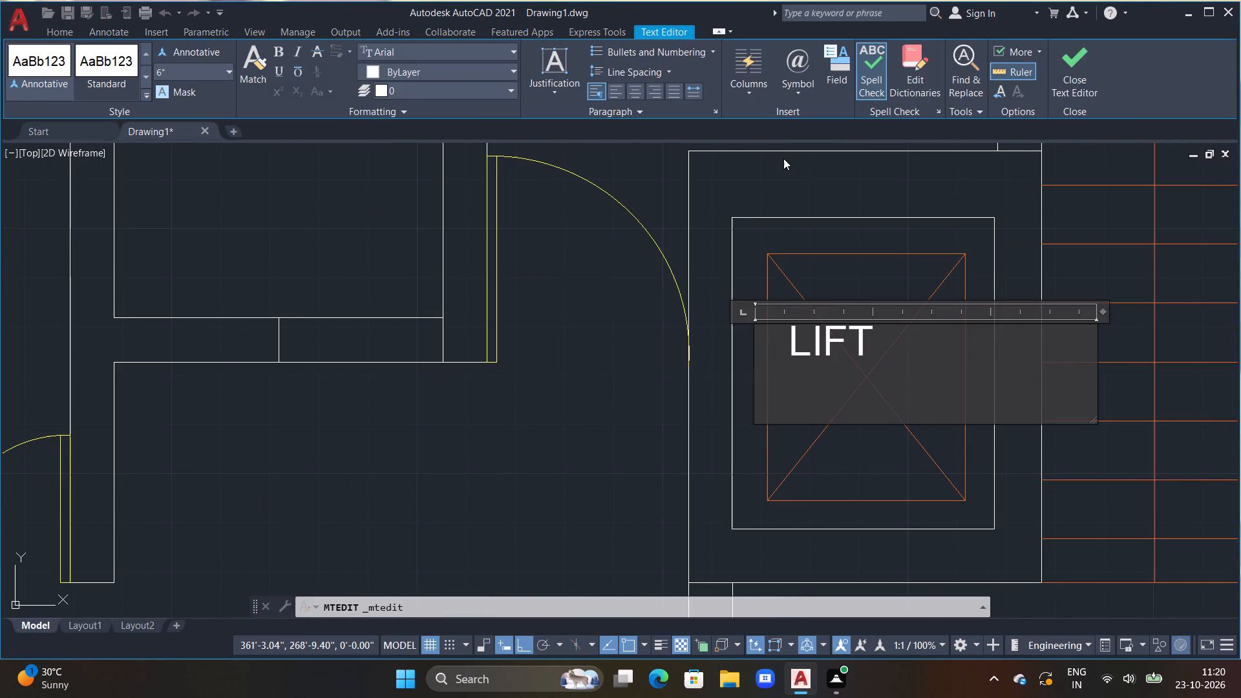
text(5'0"X)
text(6'0")
click(602, 427)
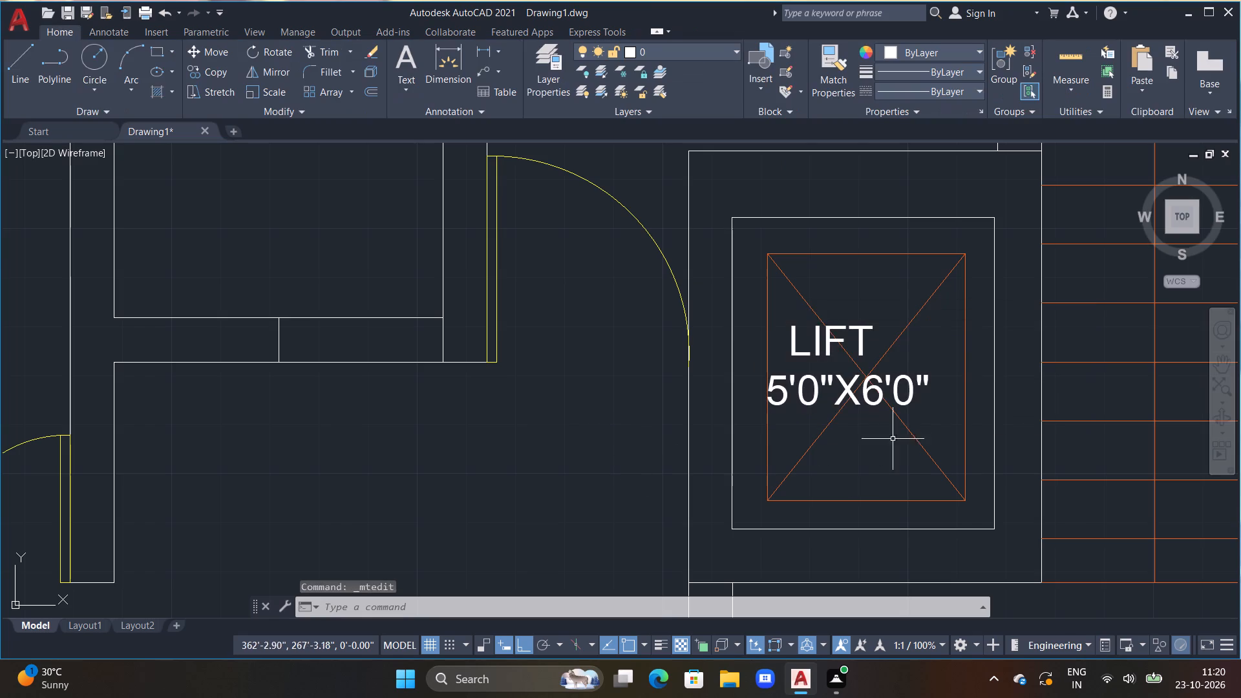
Move the LIFT label freely down and slightly east within the lift shaft, with Ortho turned off.
click(812, 383)
text(M)
key(space)
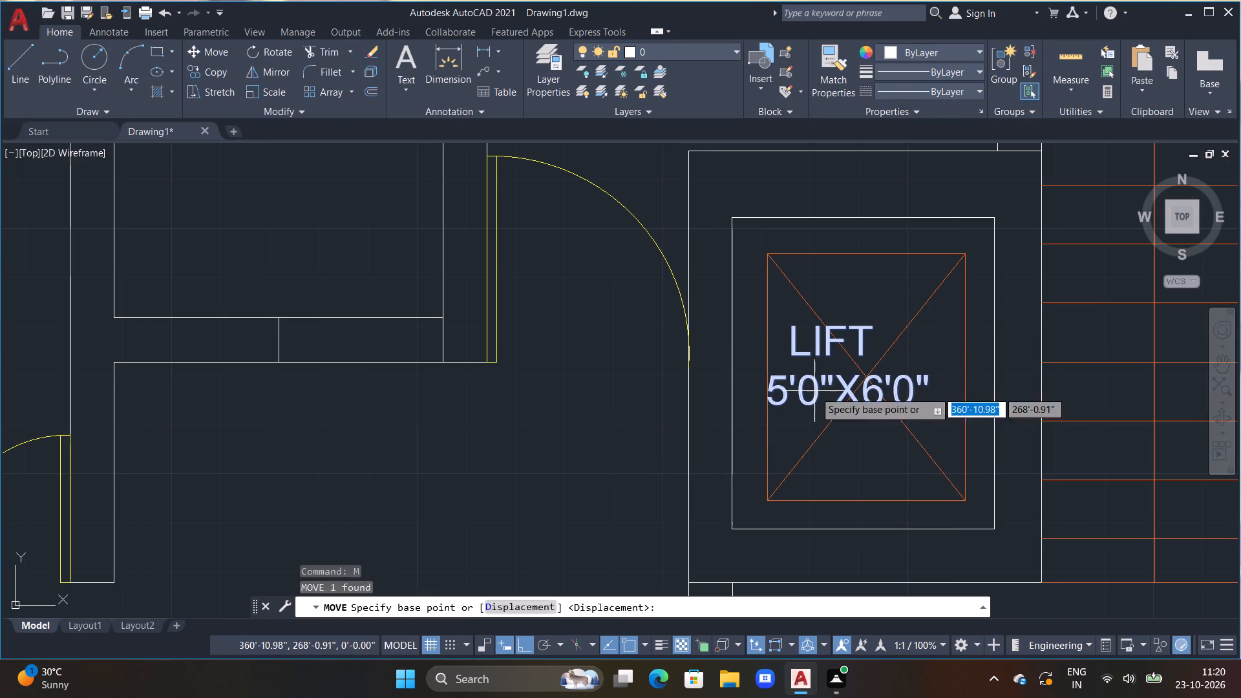
click(814, 391)
key(F8)
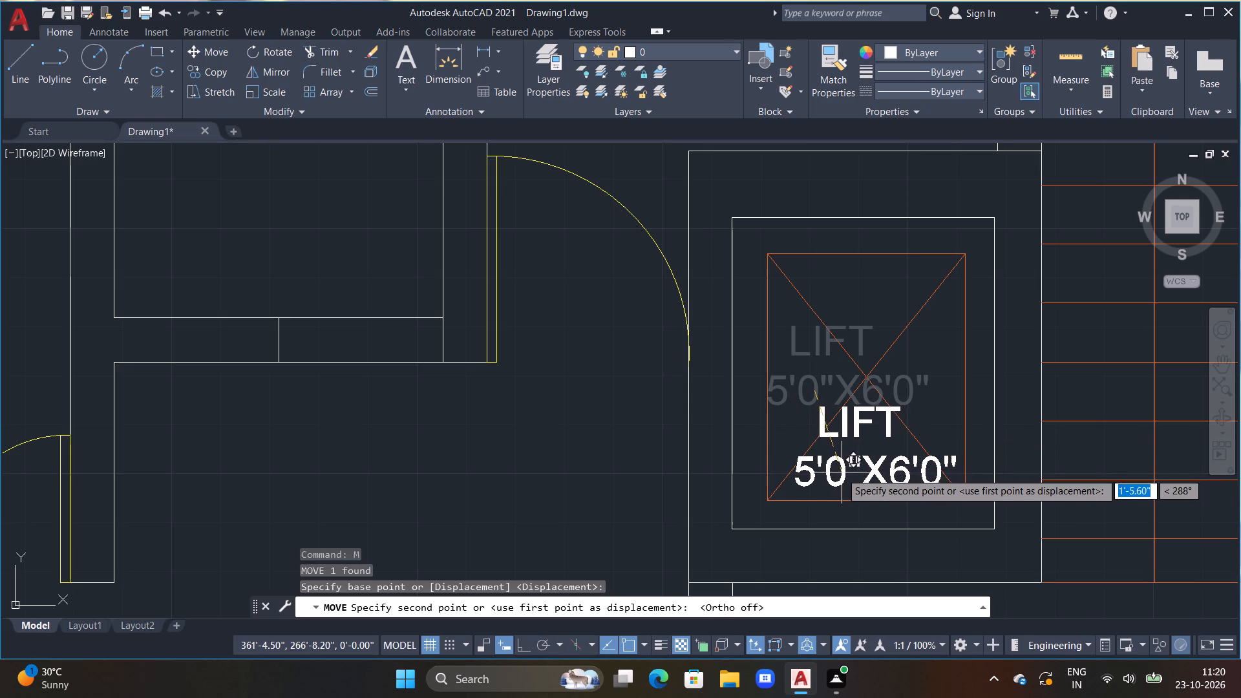
double_click(837, 471)
Change the M.BED label above the staircase to STAIR with 8'0"X12'1" on the second line.
scroll(895, 445, down, 1)
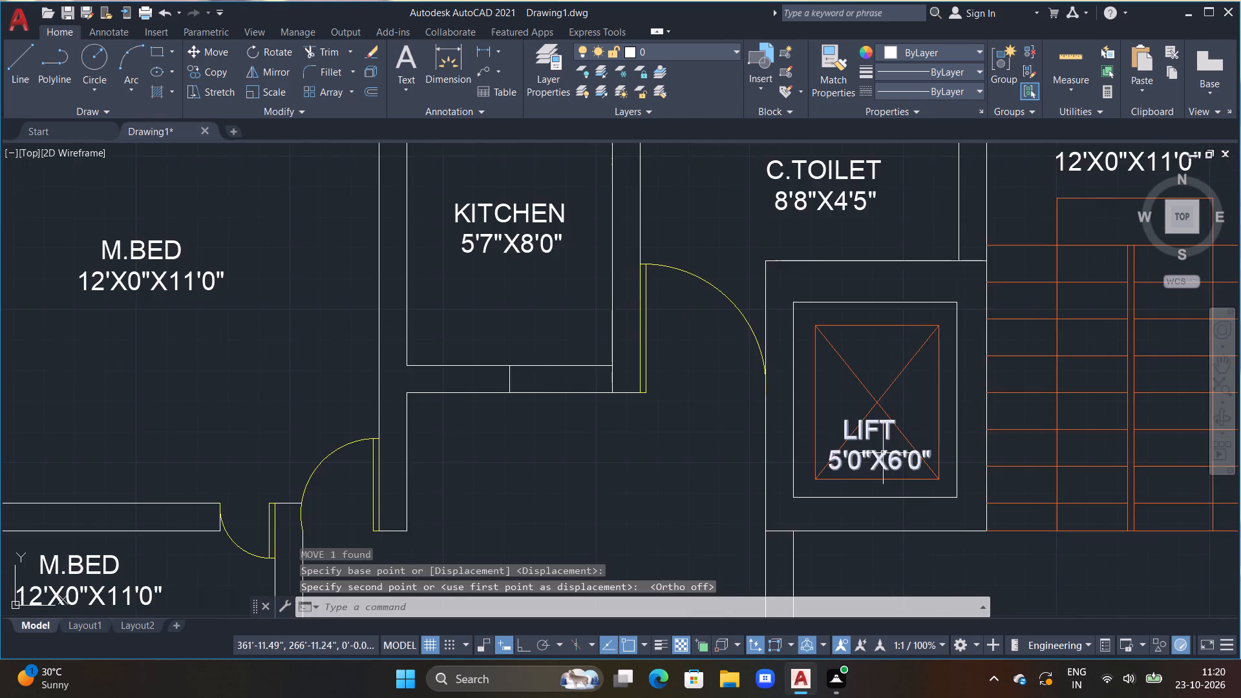
scroll(875, 450, down, 2)
middle_drag(825, 419, 752, 361)
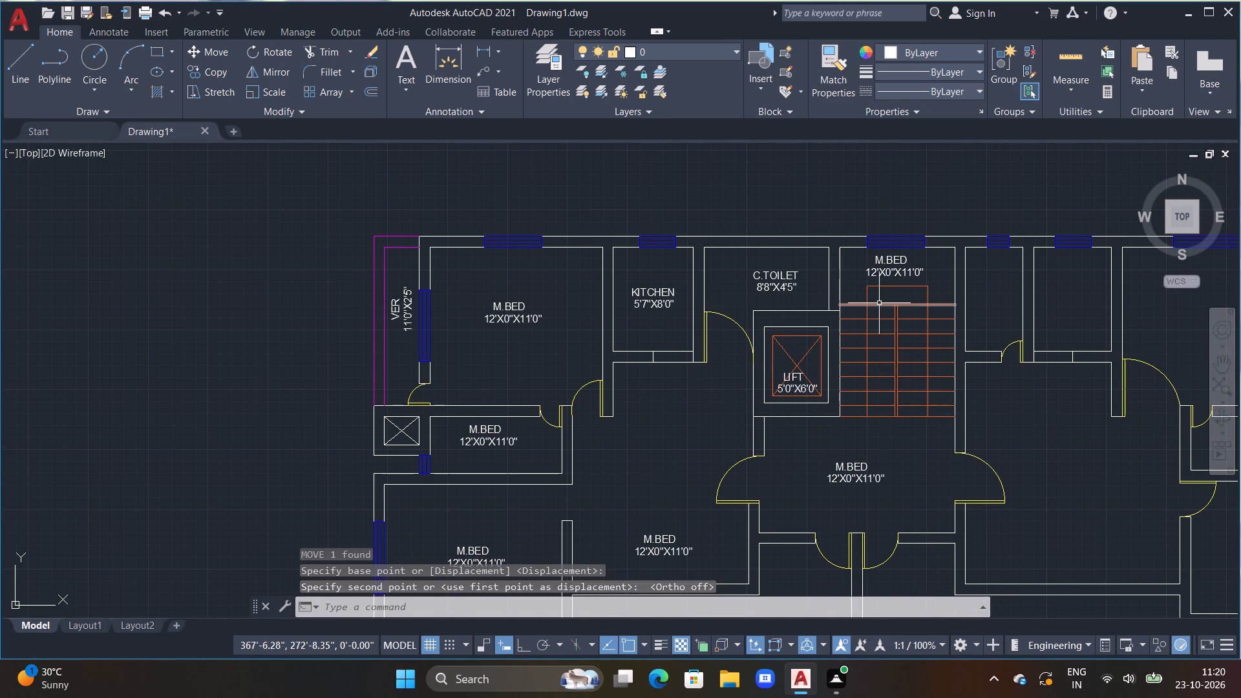
double_click(887, 274)
scroll(887, 274, up, 2)
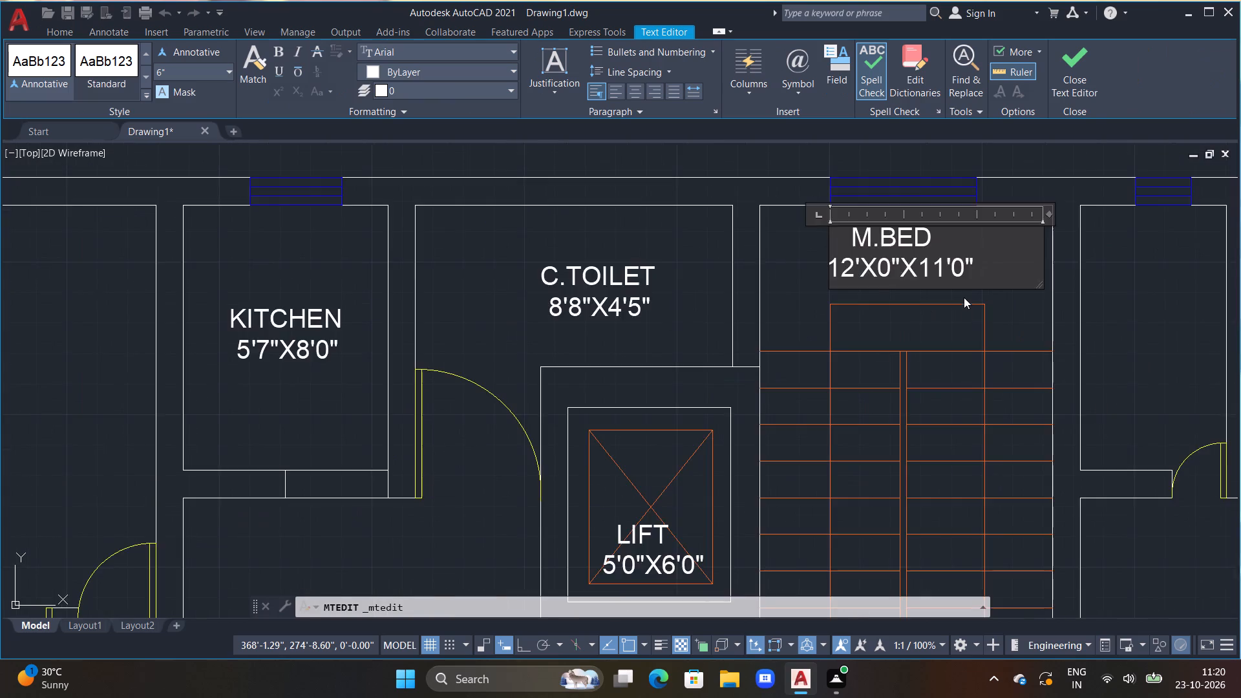
scroll(964, 297, up, 1)
middle_drag(964, 313, 984, 390)
drag(1001, 329, 785, 287)
key(BackSpace)
key(space)
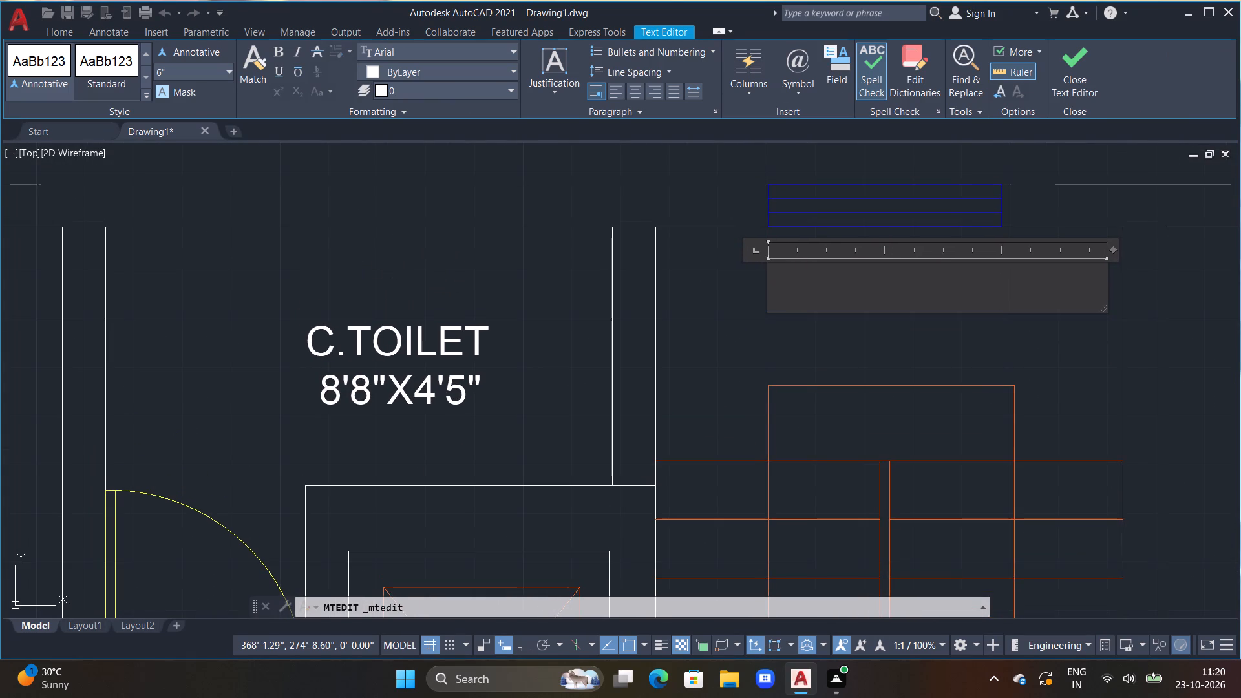
text(STAIR)
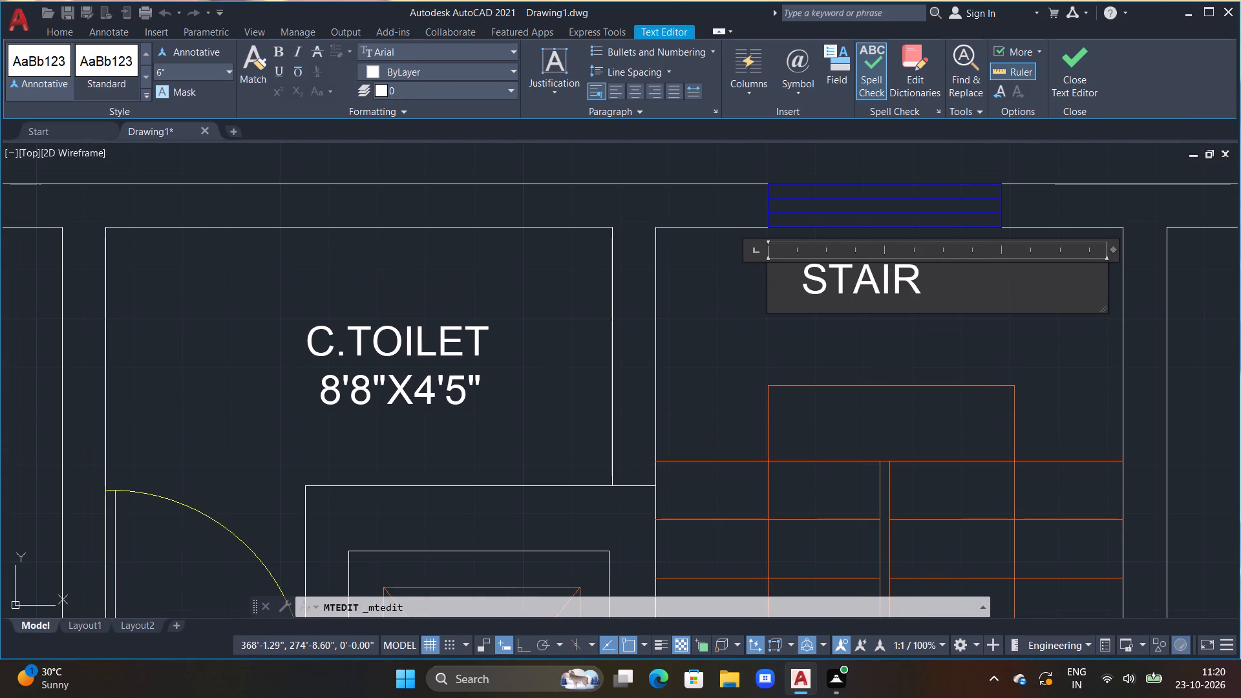
key(Return)
key(space)
text(8)
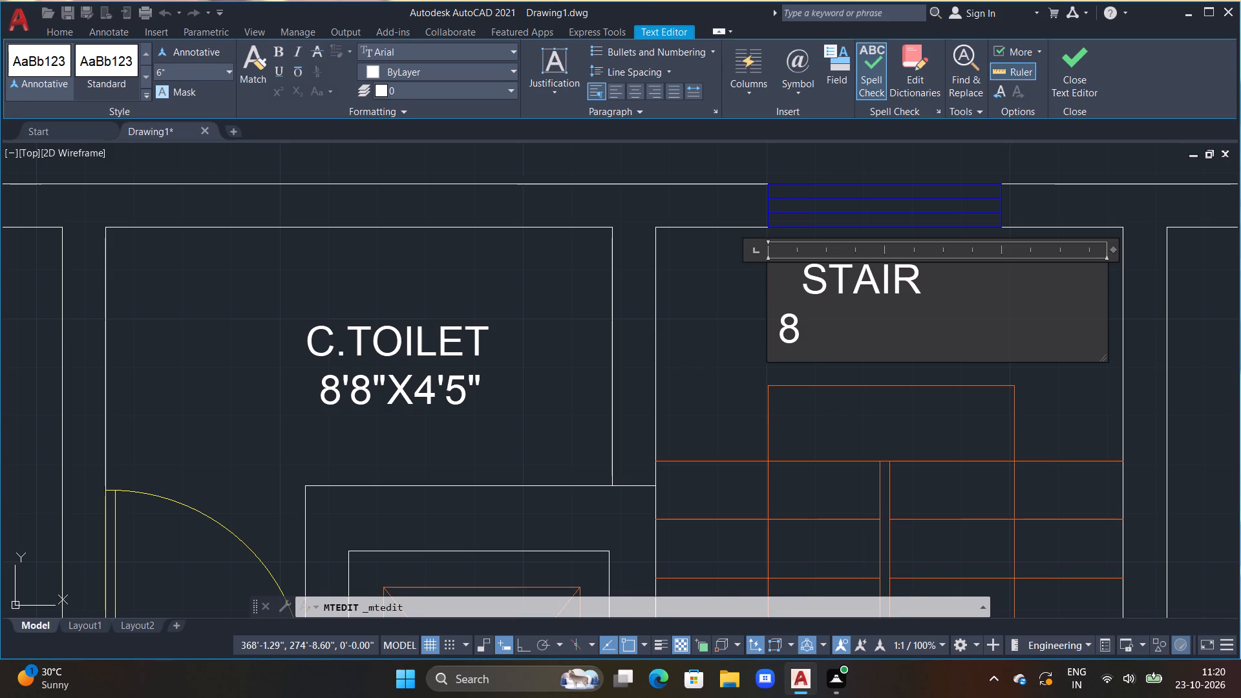
text('0"X)
text(12')
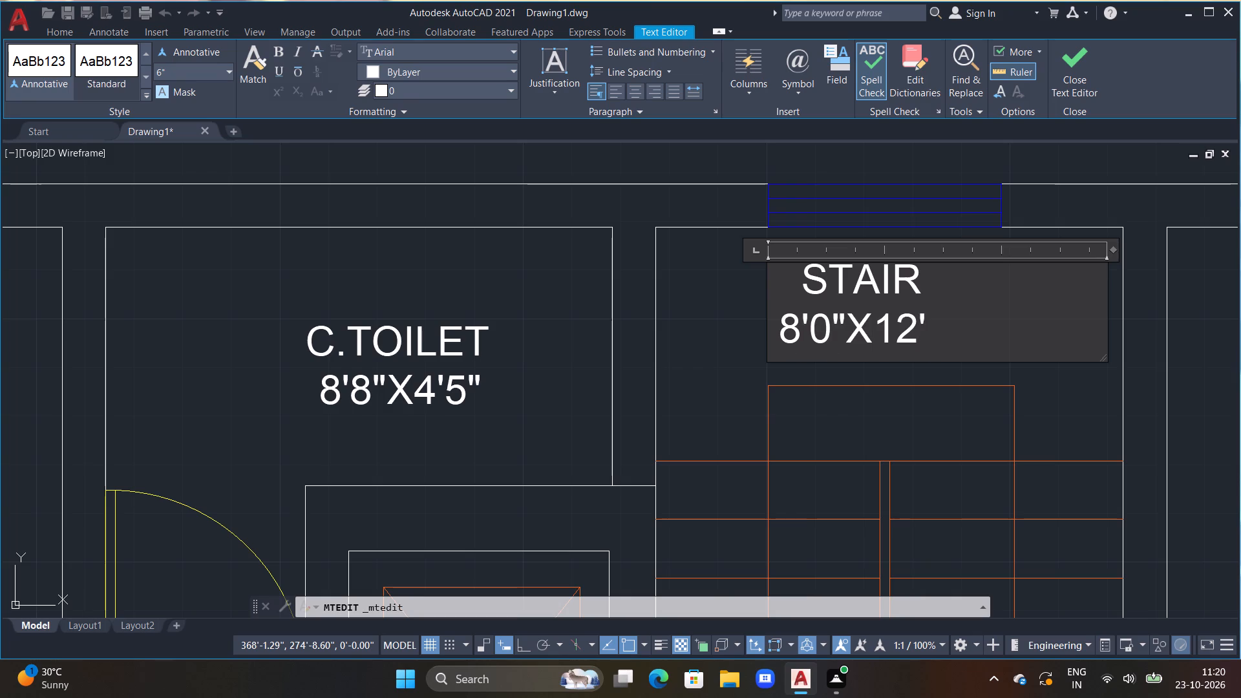
text(1")
click(757, 337)
Change the M.BED label in the central space south of the staircase to LOBBY with 14'3"X7'0" centred beneath it.
scroll(725, 344, down, 3)
middle_drag(764, 355, 770, 295)
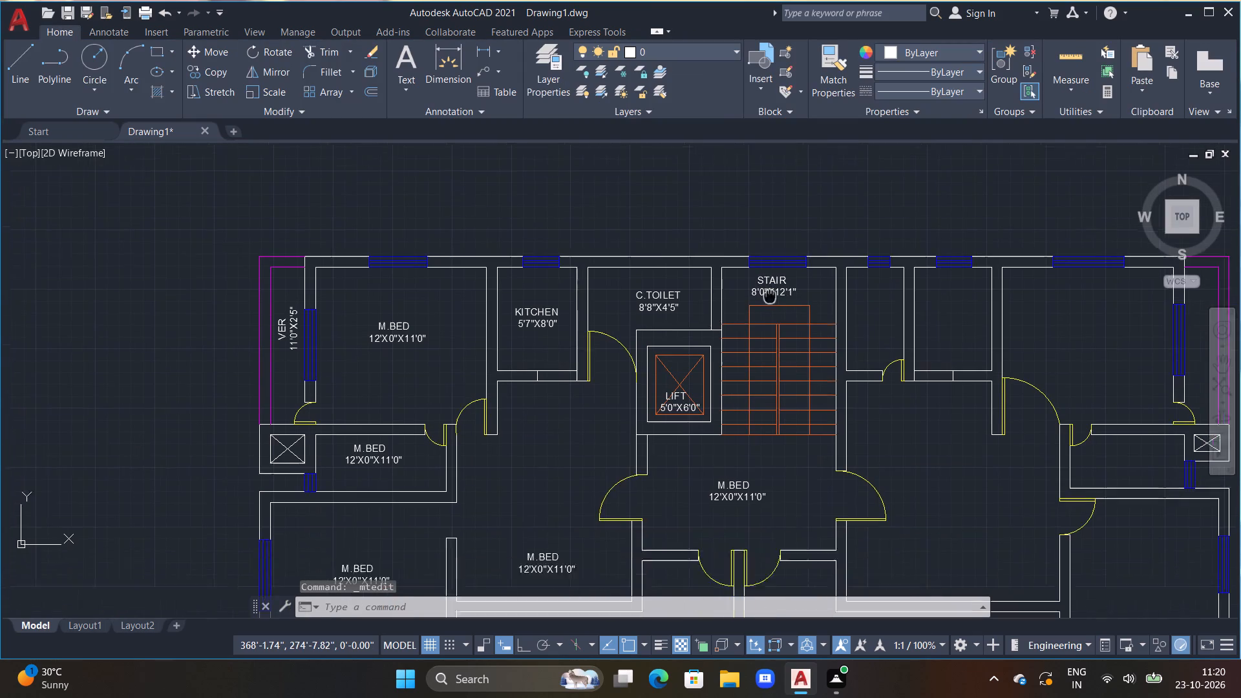
middle_drag(770, 295, 774, 265)
drag(709, 425, 706, 334)
key(Escape)
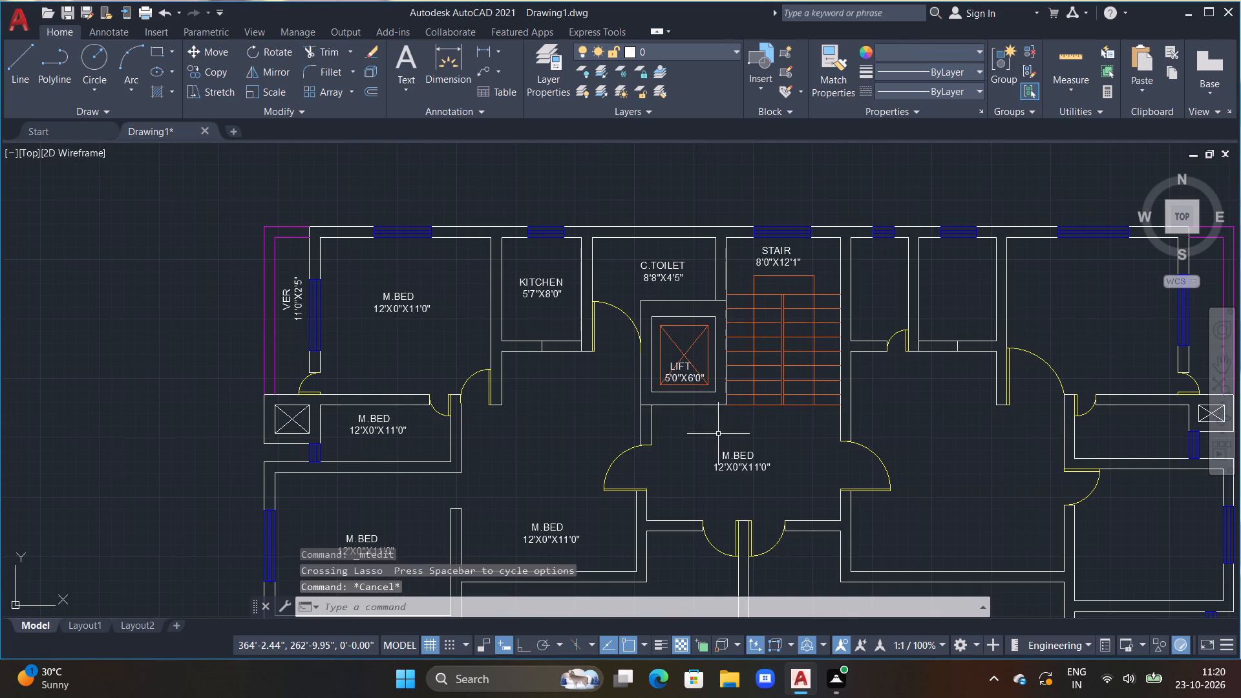
double_click(730, 454)
scroll(734, 452, up, 2)
middle_drag(765, 458, 770, 313)
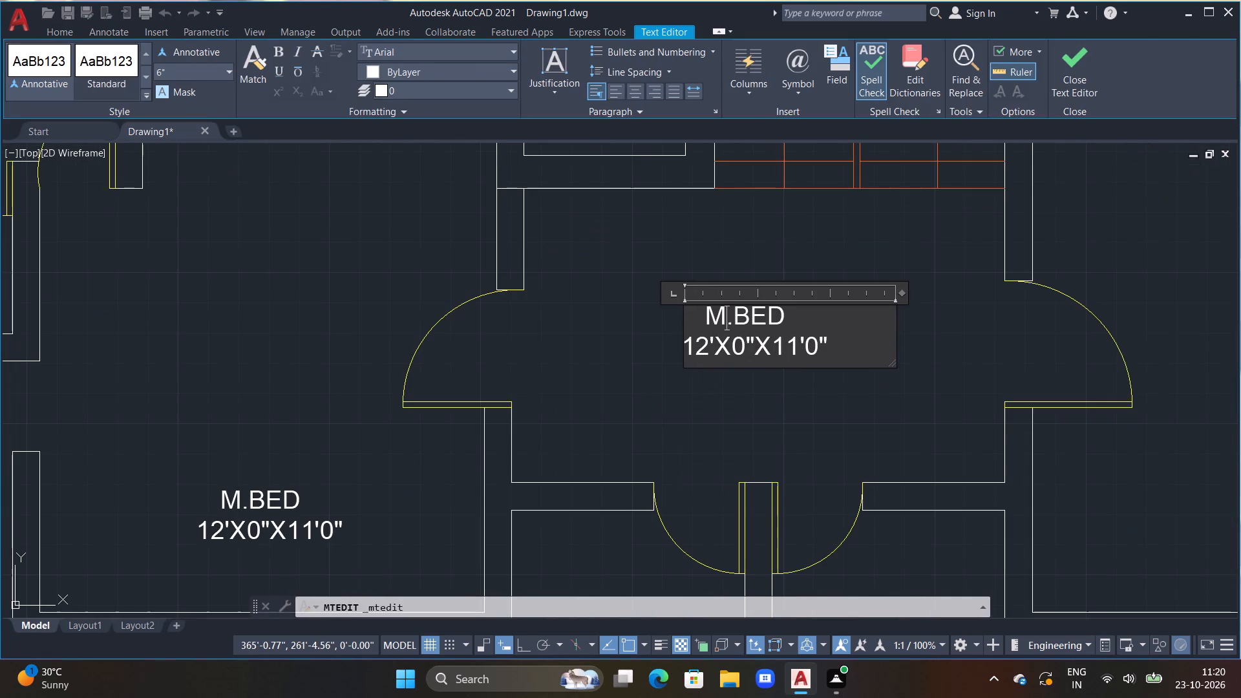
drag(828, 346, 677, 312)
key(BackSpace)
key(space)
text(LOBBY)
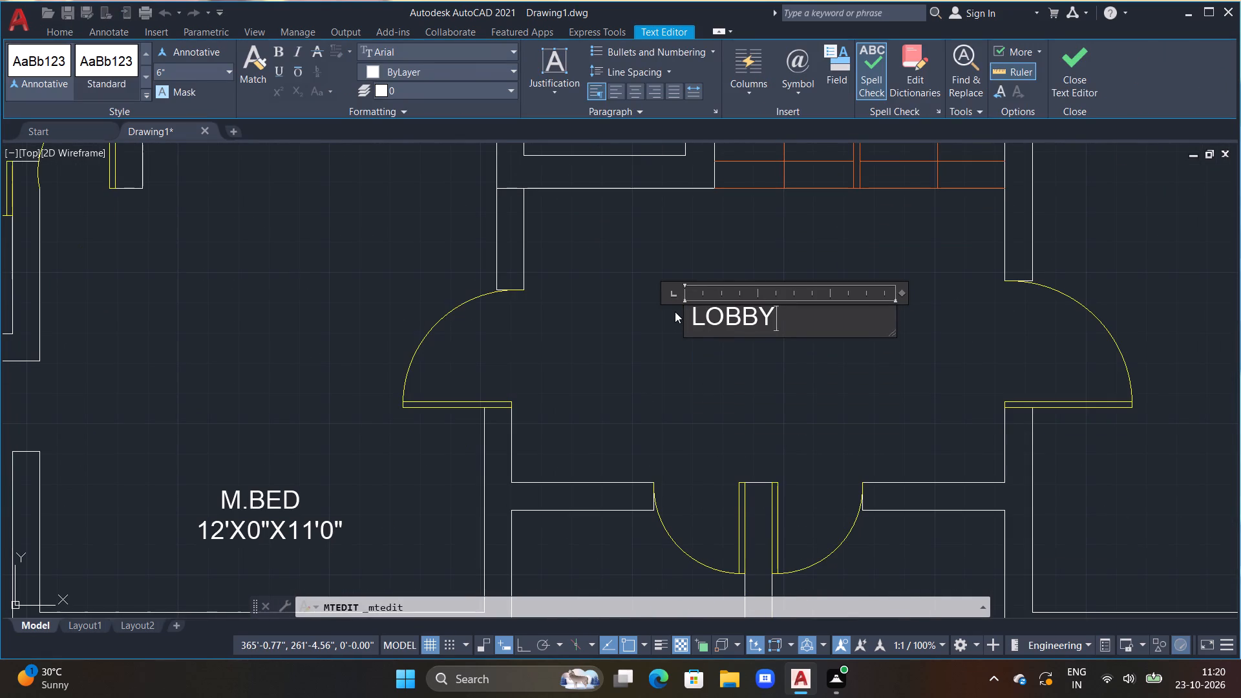
key(Return)
text(14;)
key(BackSpace)
text('X)
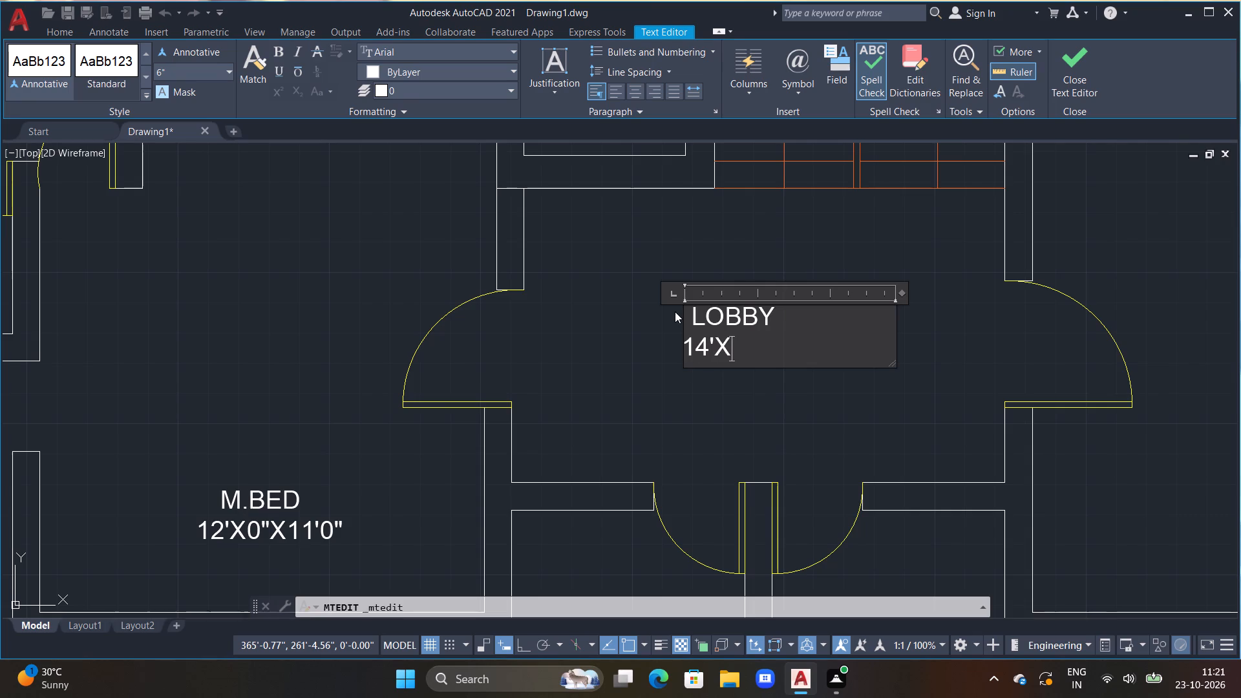
text(3")
key(BackSpace)
key(BackSpace)
key(BackSpace)
text(3"X)
text(7'0")
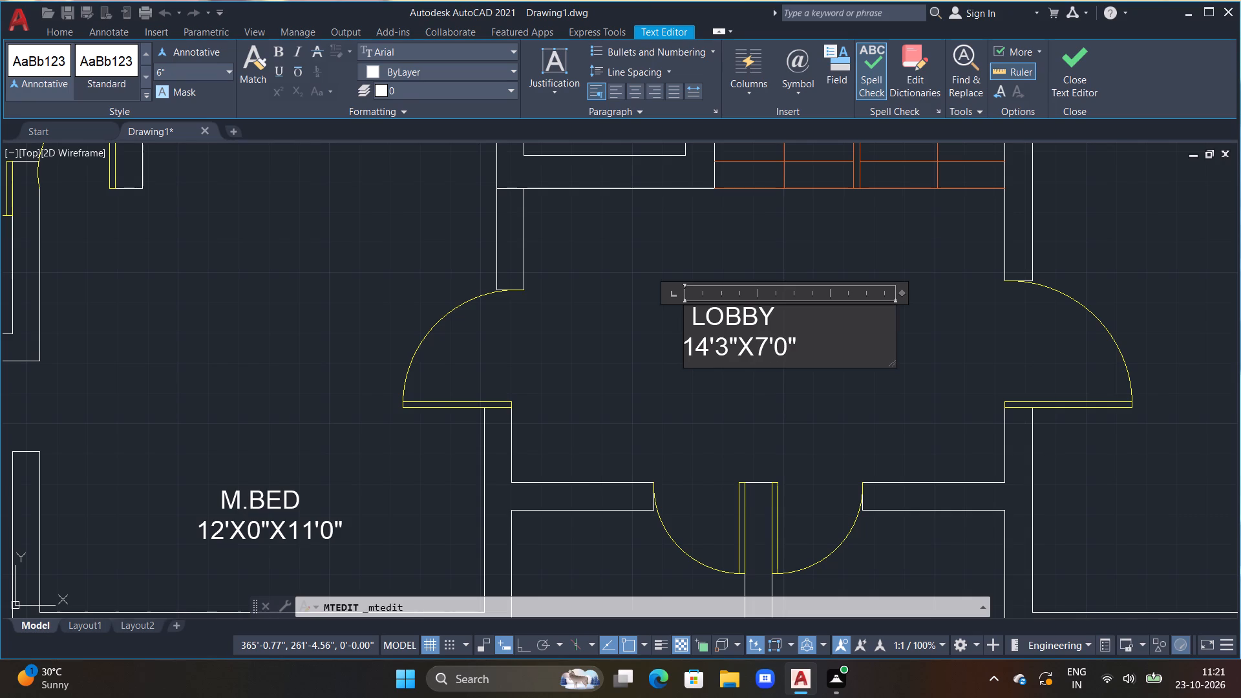
click(691, 324)
key(space)
click(652, 359)
Copy the LOBBY label onto the door swing at the lobby's west entrance.
scroll(649, 371, down, 3)
scroll(622, 401, up, 1)
middle_drag(620, 403, 649, 367)
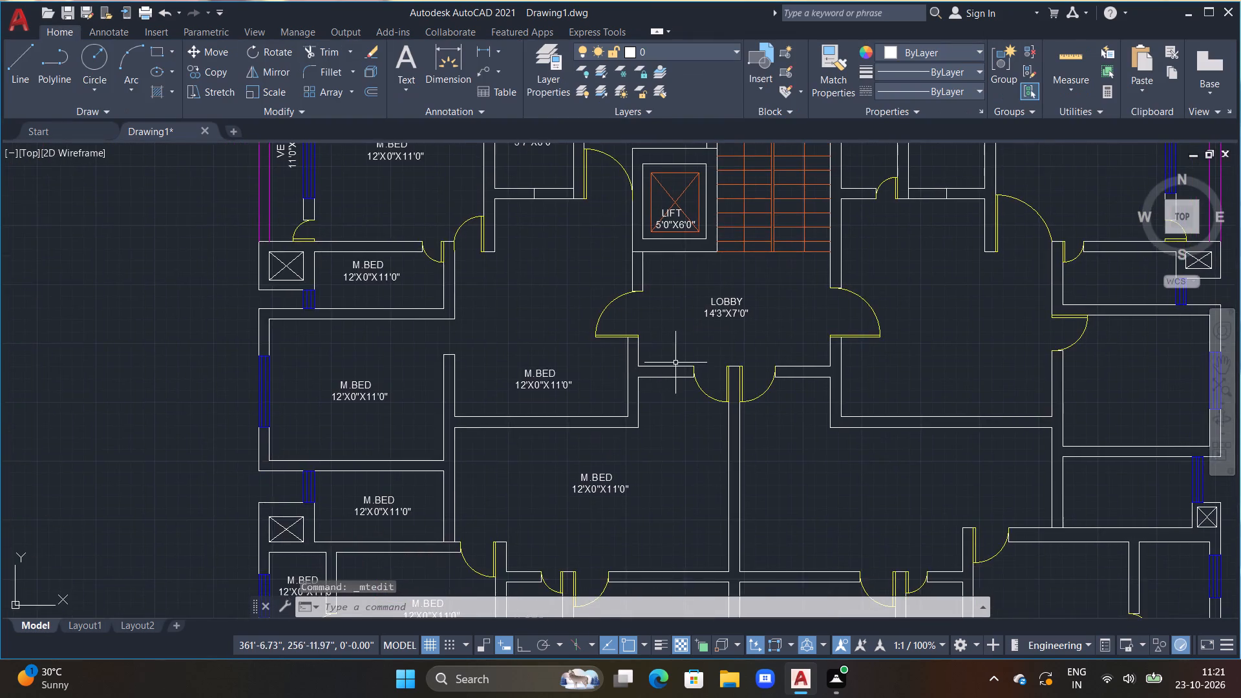
scroll(709, 338, up, 1)
scroll(701, 372, down, 1)
middle_drag(684, 407, 767, 336)
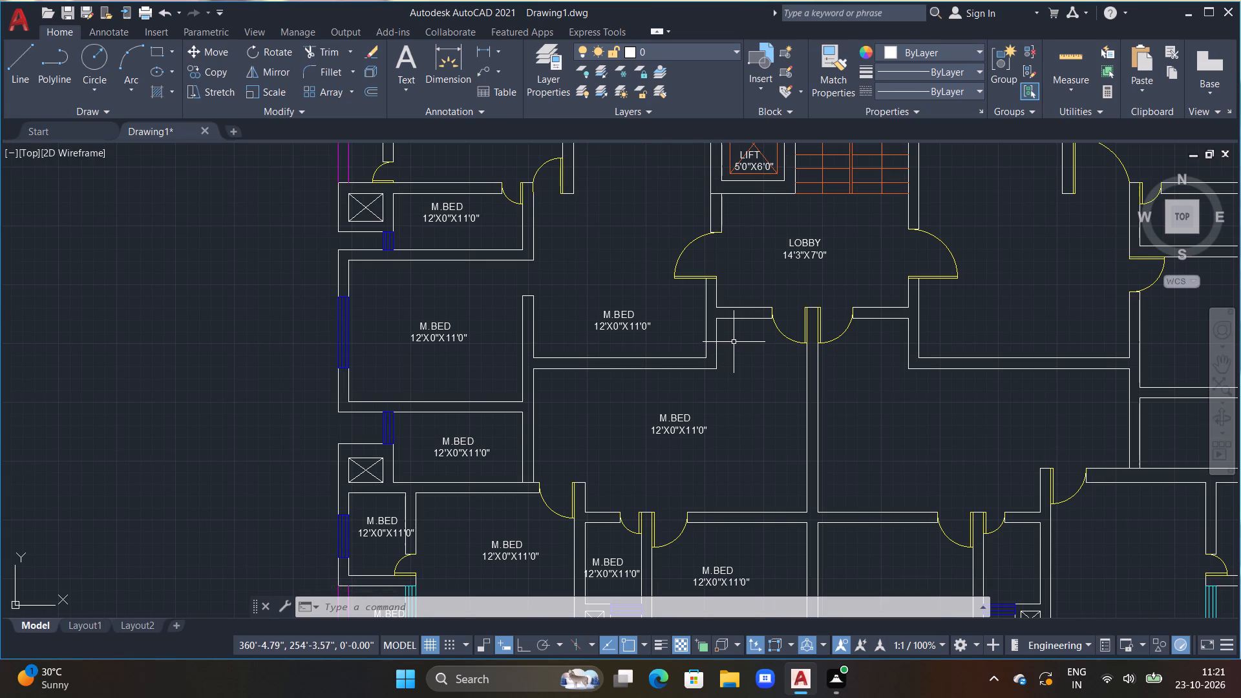
middle_drag(804, 279, 807, 319)
scroll(805, 308, up, 1)
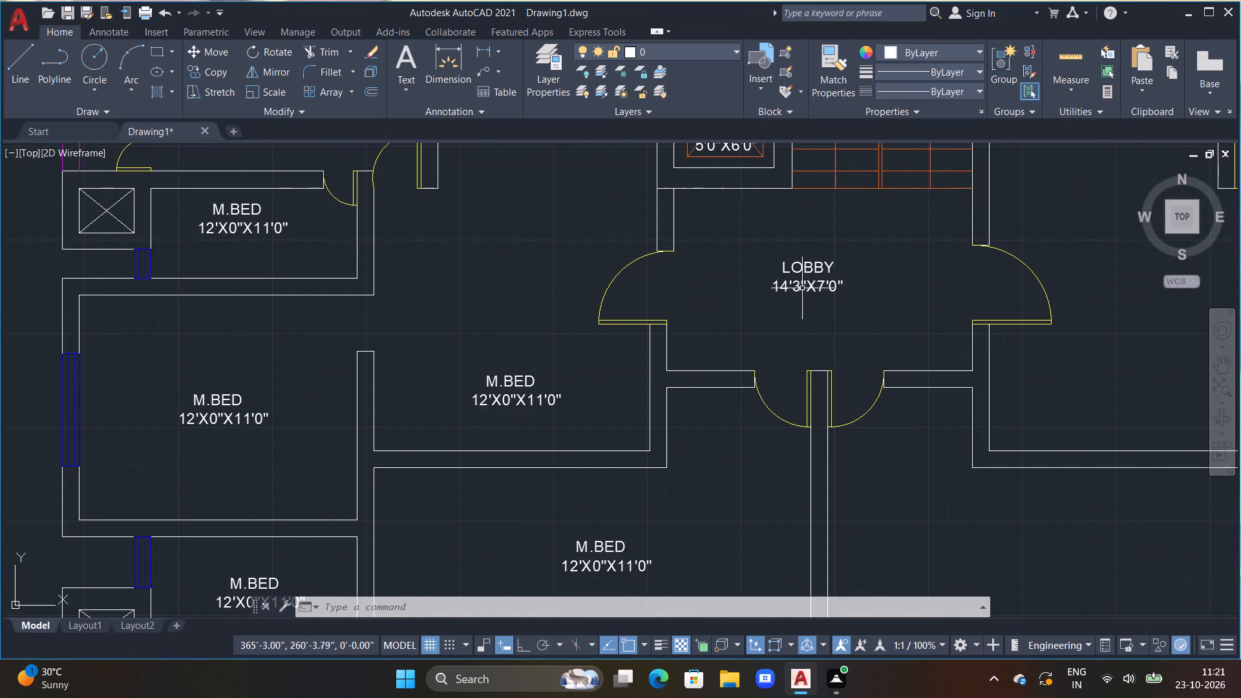
click(801, 285)
key(c)
text(O)
key(space)
drag(800, 291, 774, 306)
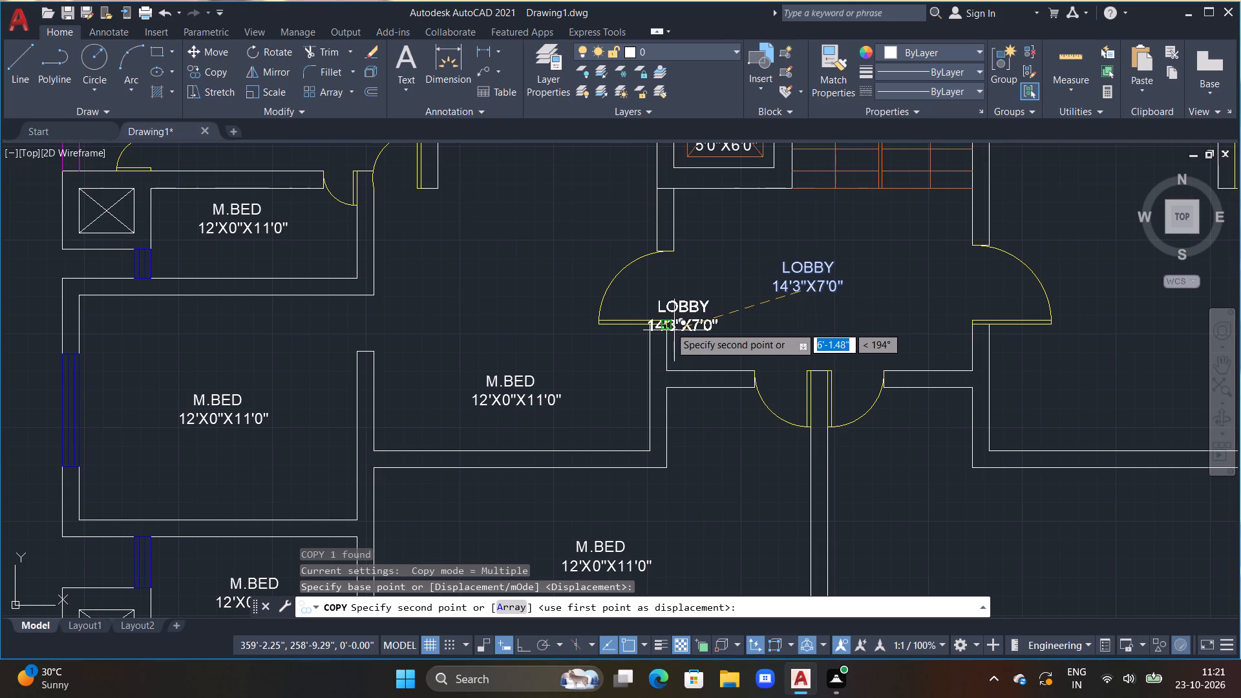
click(650, 306)
key(Escape)
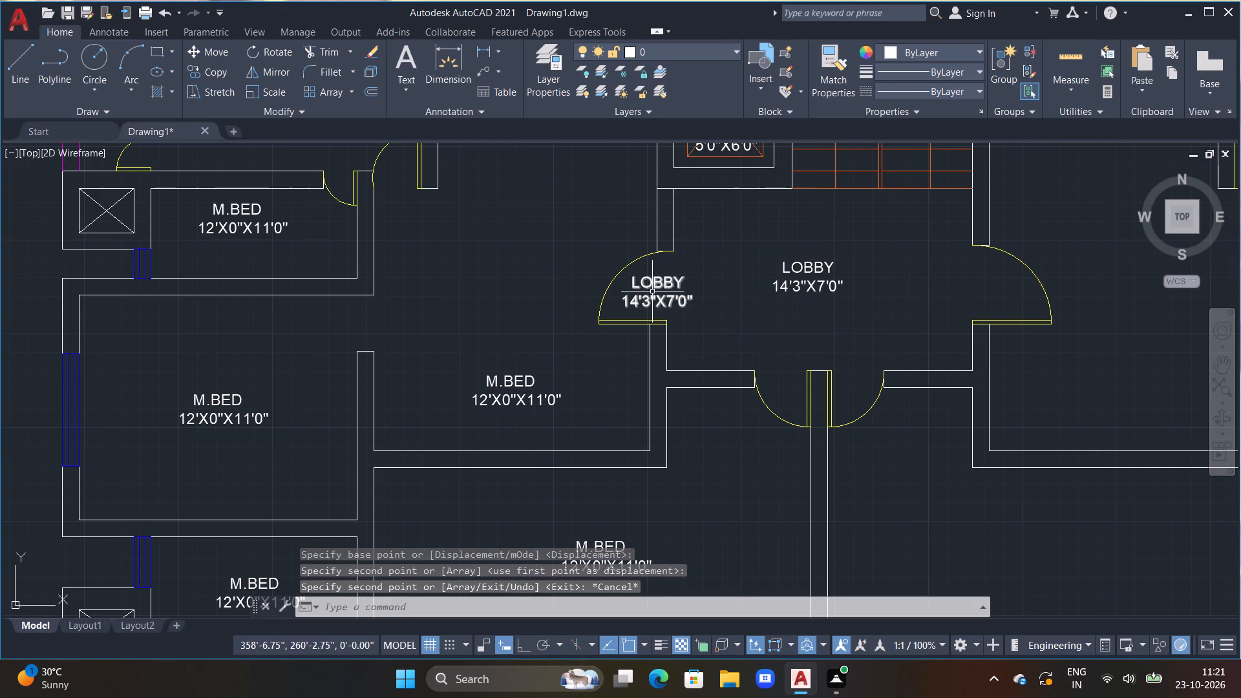
Change the copied label at the lobby's west door to UNIT C with 645 SFT on the second line.
double_click(650, 286)
scroll(650, 286, up, 2)
drag(729, 311, 504, 266)
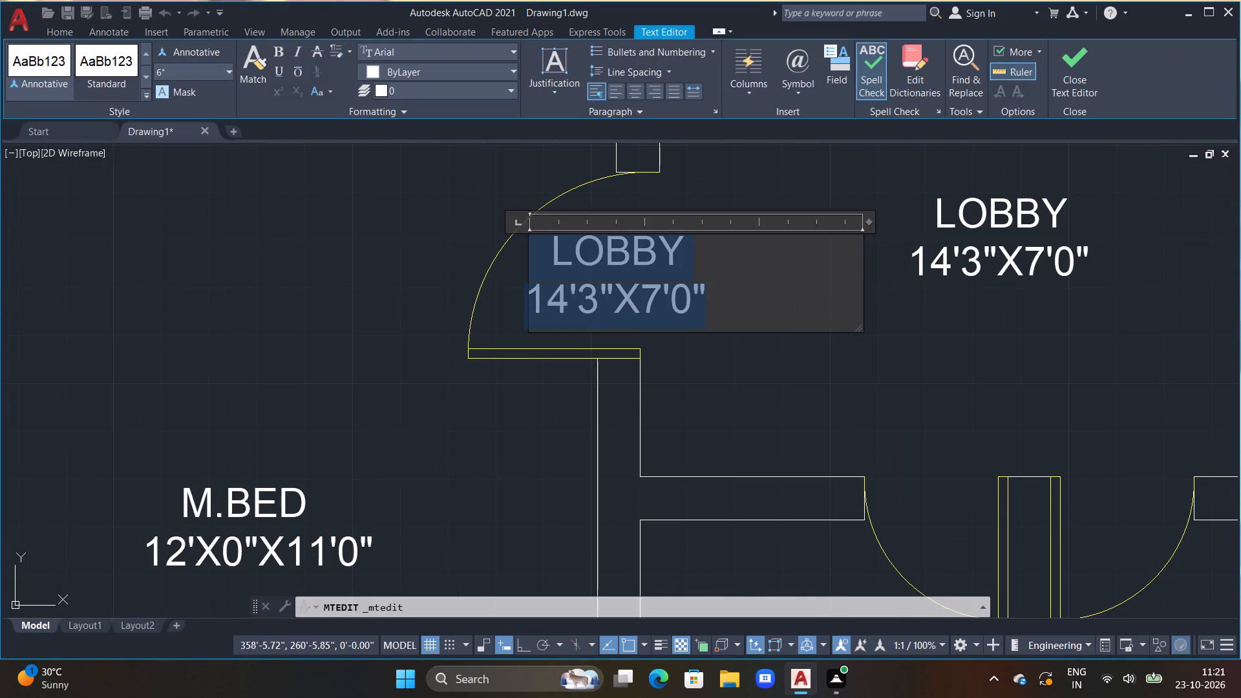
drag(504, 266, 502, 255)
key(BackSpace)
key(space)
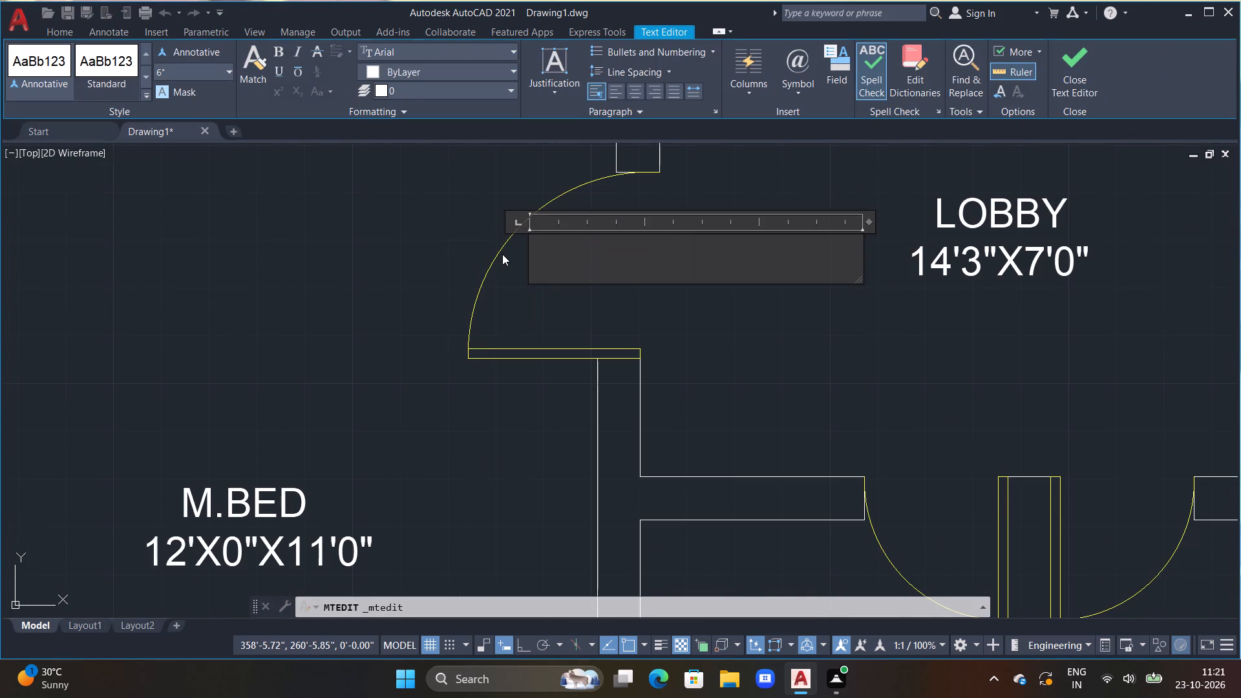
text(UNIT)
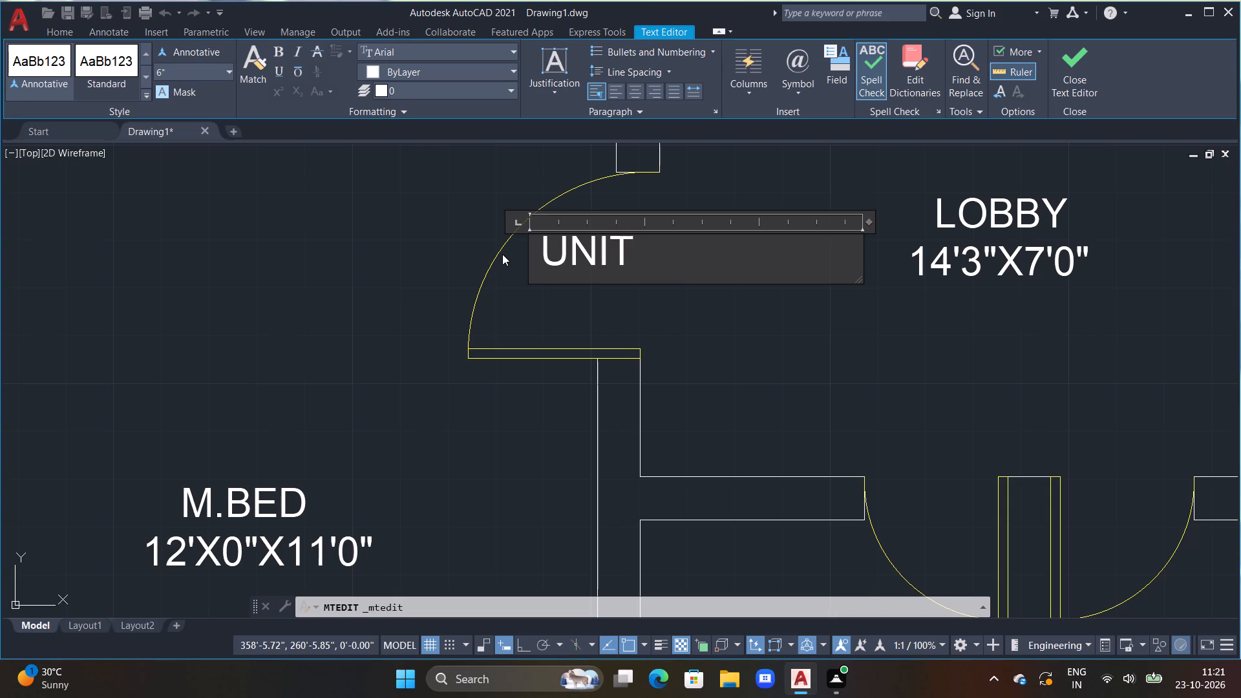
key(space)
key(c)
key(Return)
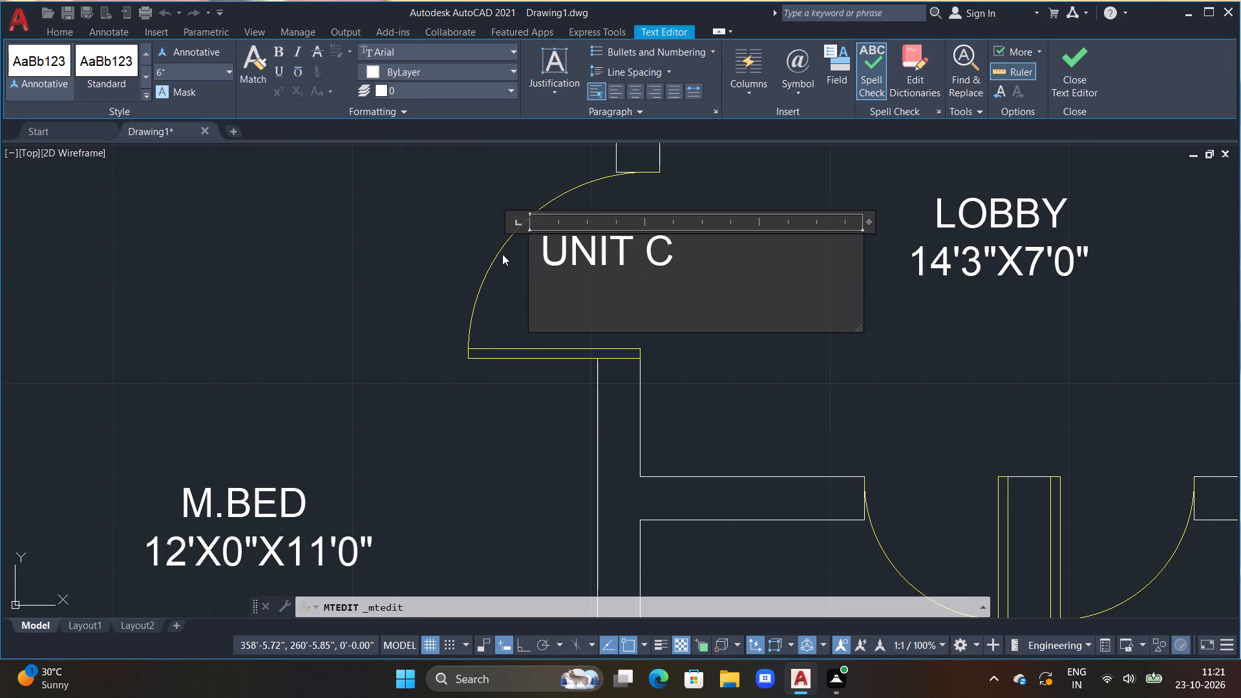
text(645)
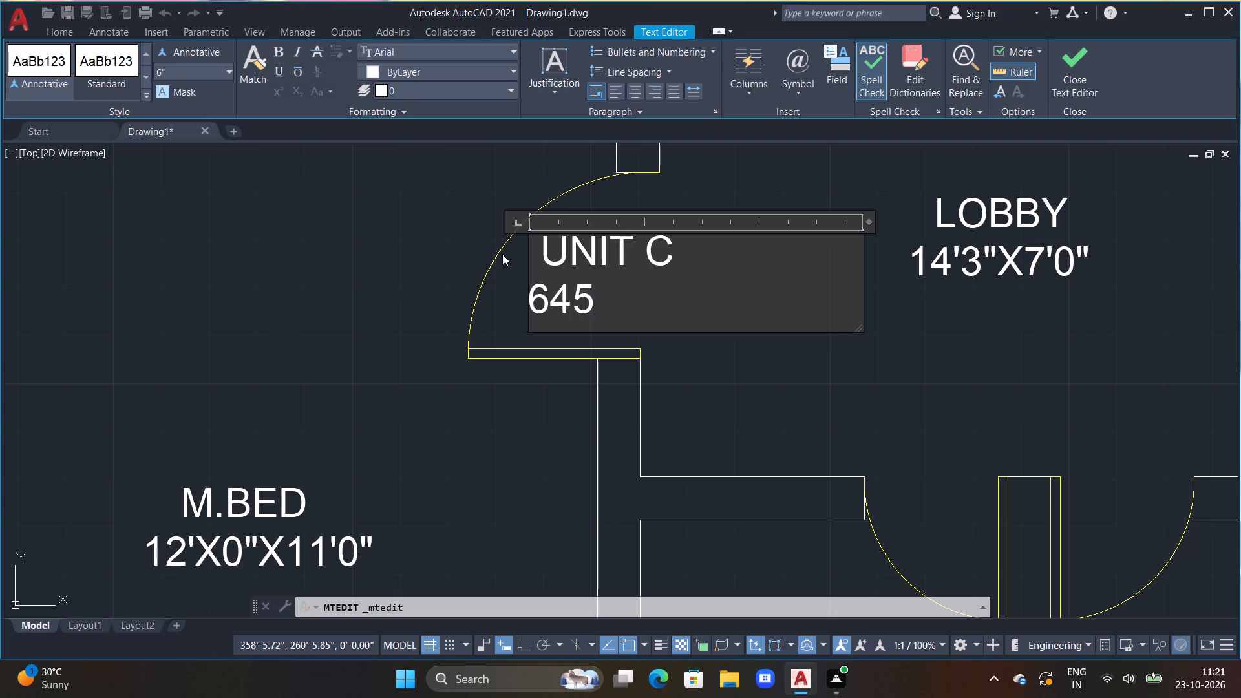
key(space)
text(SFT)
click(384, 204)
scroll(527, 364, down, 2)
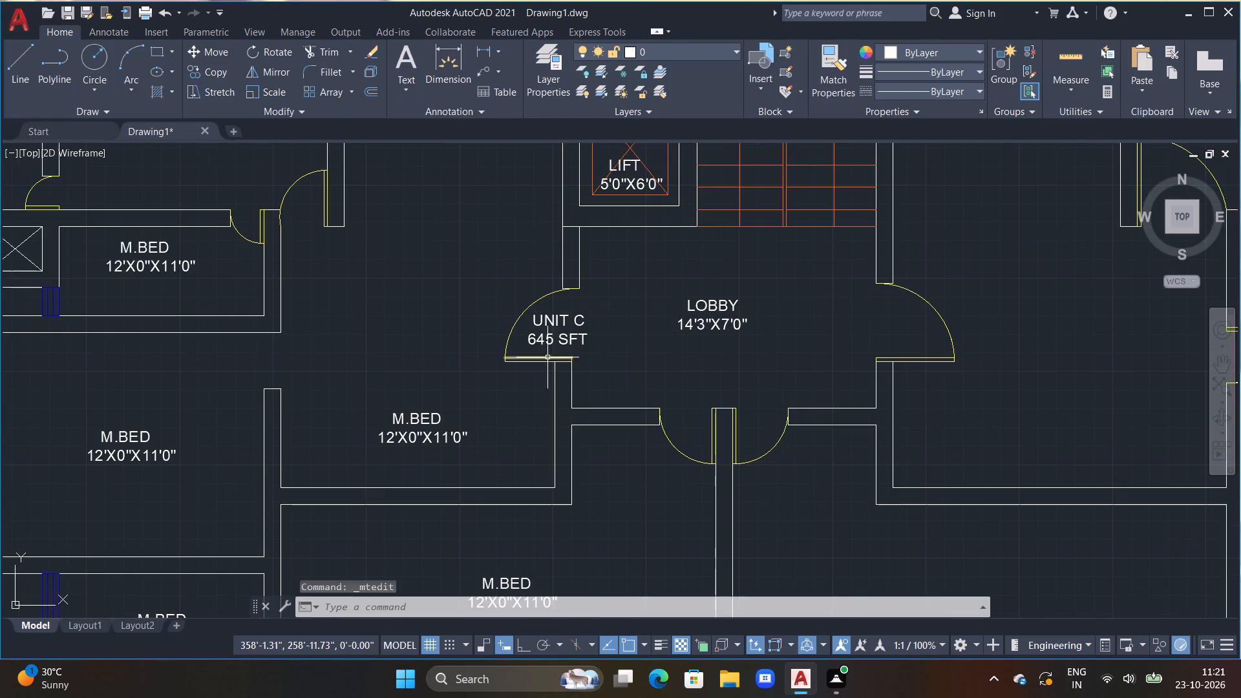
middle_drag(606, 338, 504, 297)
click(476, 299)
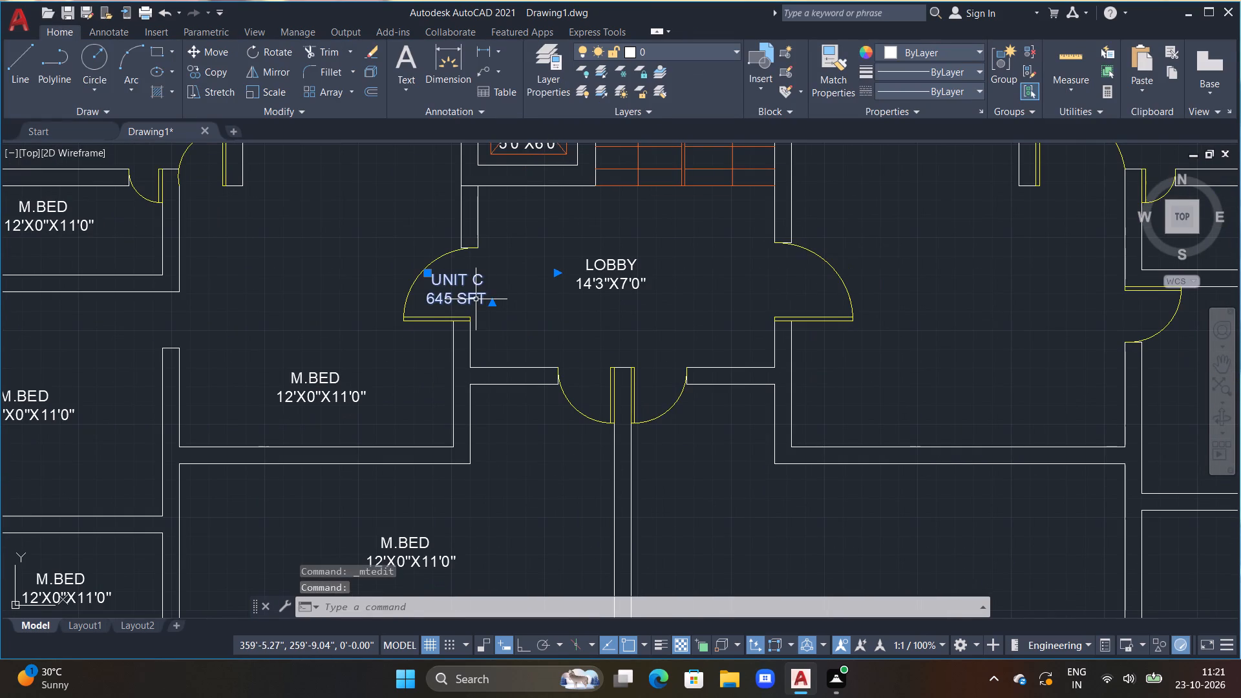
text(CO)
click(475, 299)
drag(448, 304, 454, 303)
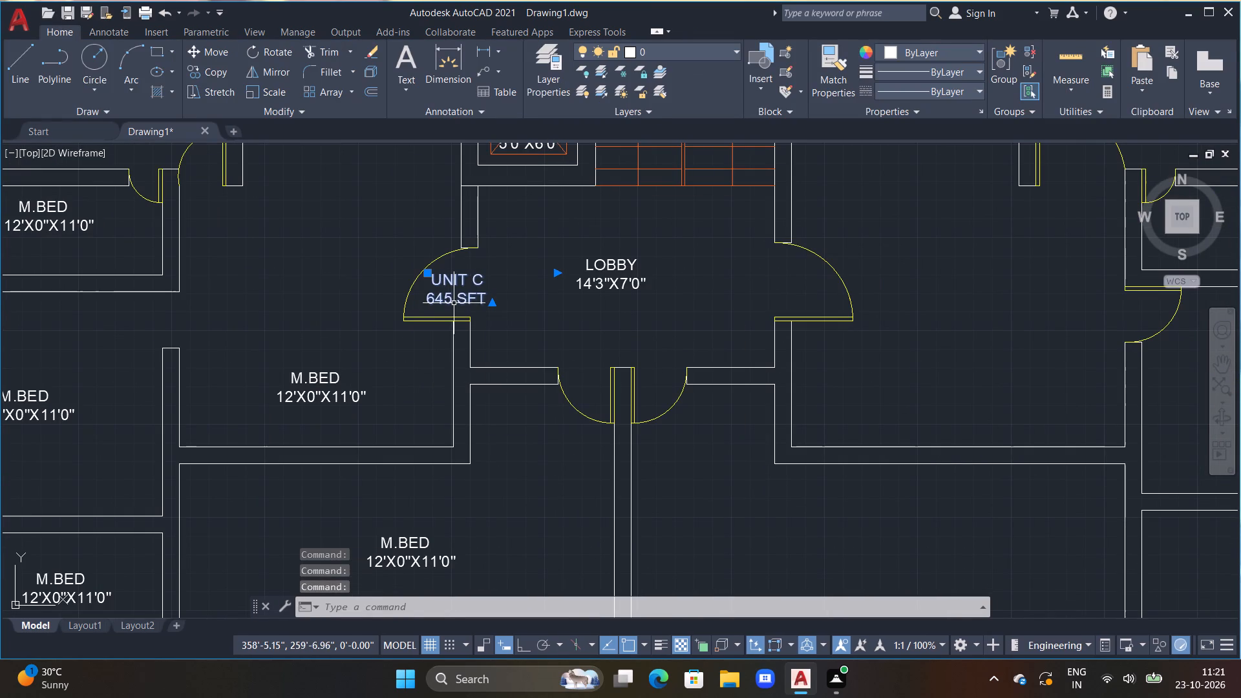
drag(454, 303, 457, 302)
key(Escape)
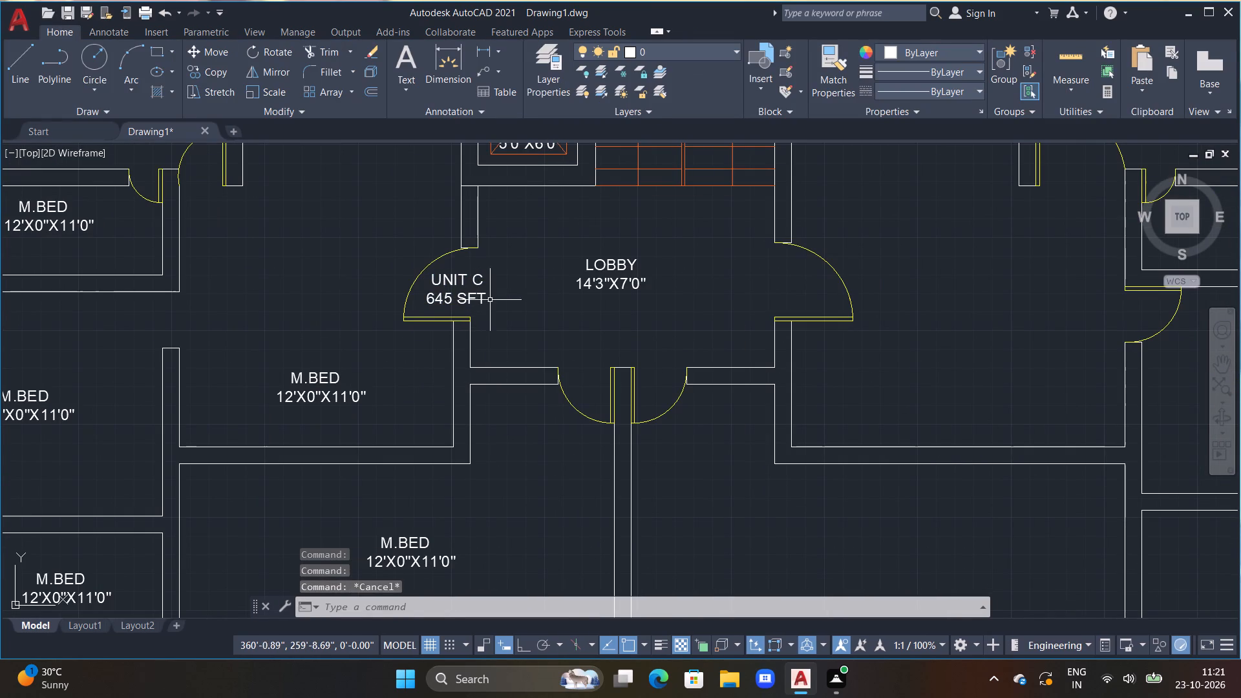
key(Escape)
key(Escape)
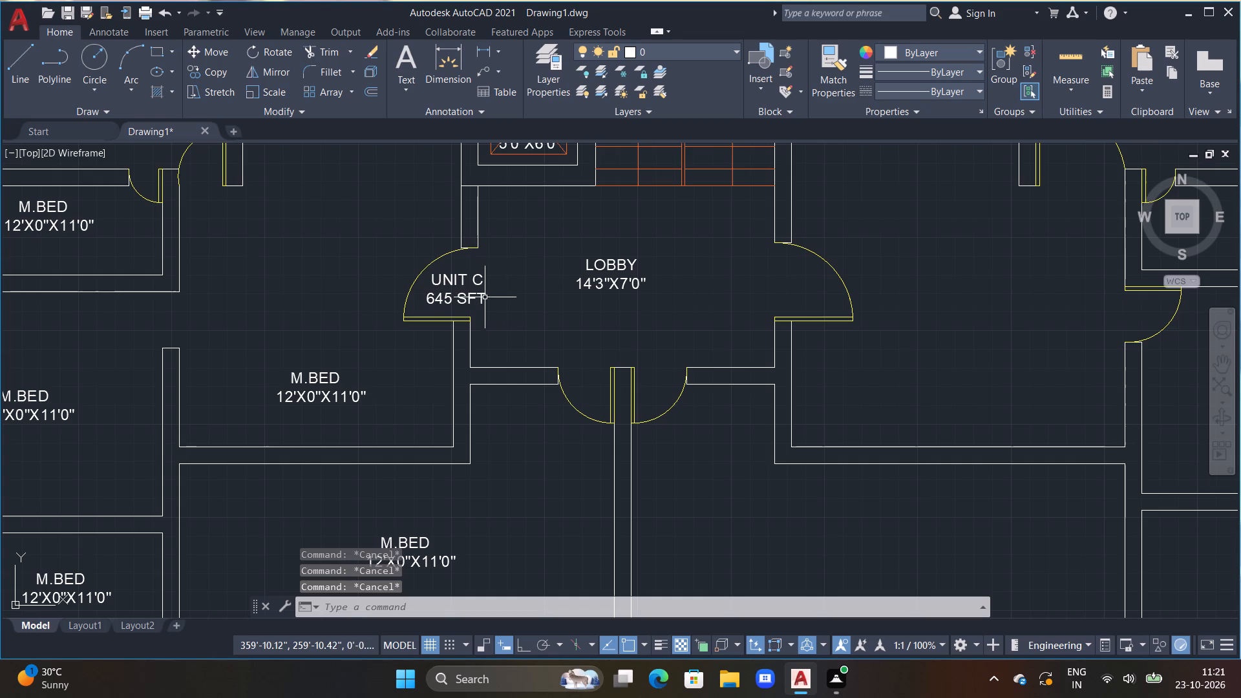
Copy the UNIT C label from the lobby's west door onto the door swing at the lobby's east entrance.
click(456, 279)
key(c)
key(o)
key(space)
click(451, 290)
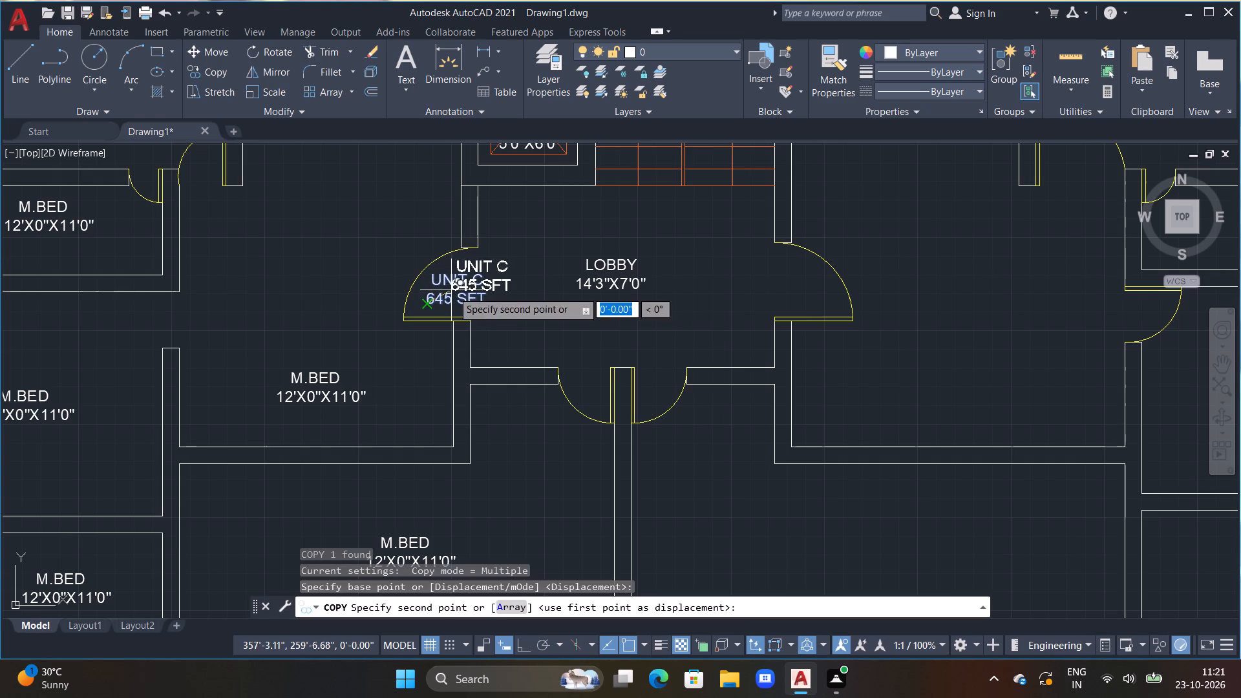
click(755, 295)
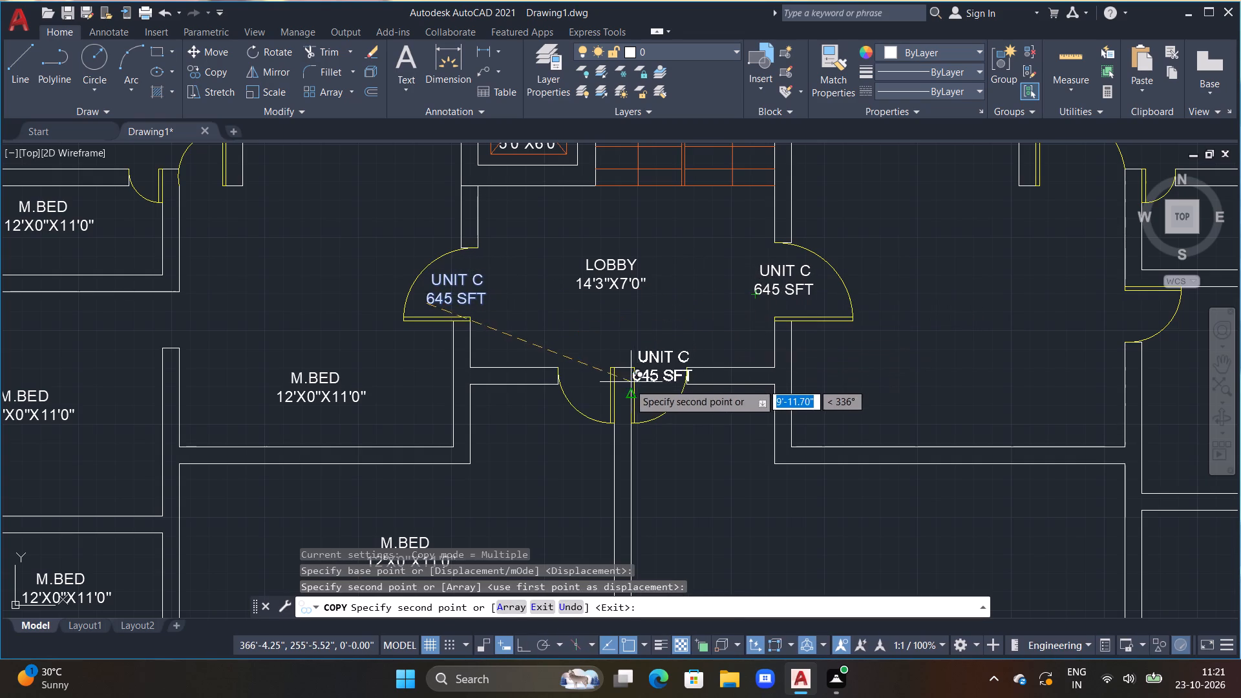
scroll(573, 408, up, 4)
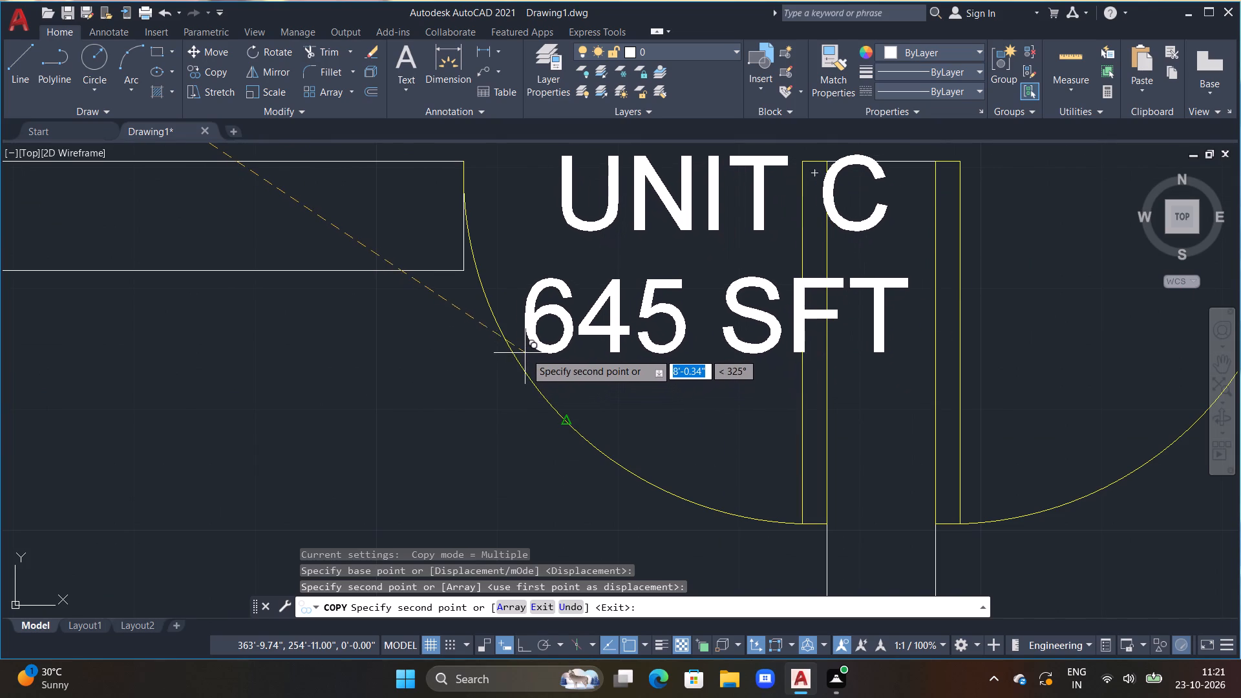
scroll(531, 352, down, 1)
key(Escape)
scroll(531, 354, down, 3)
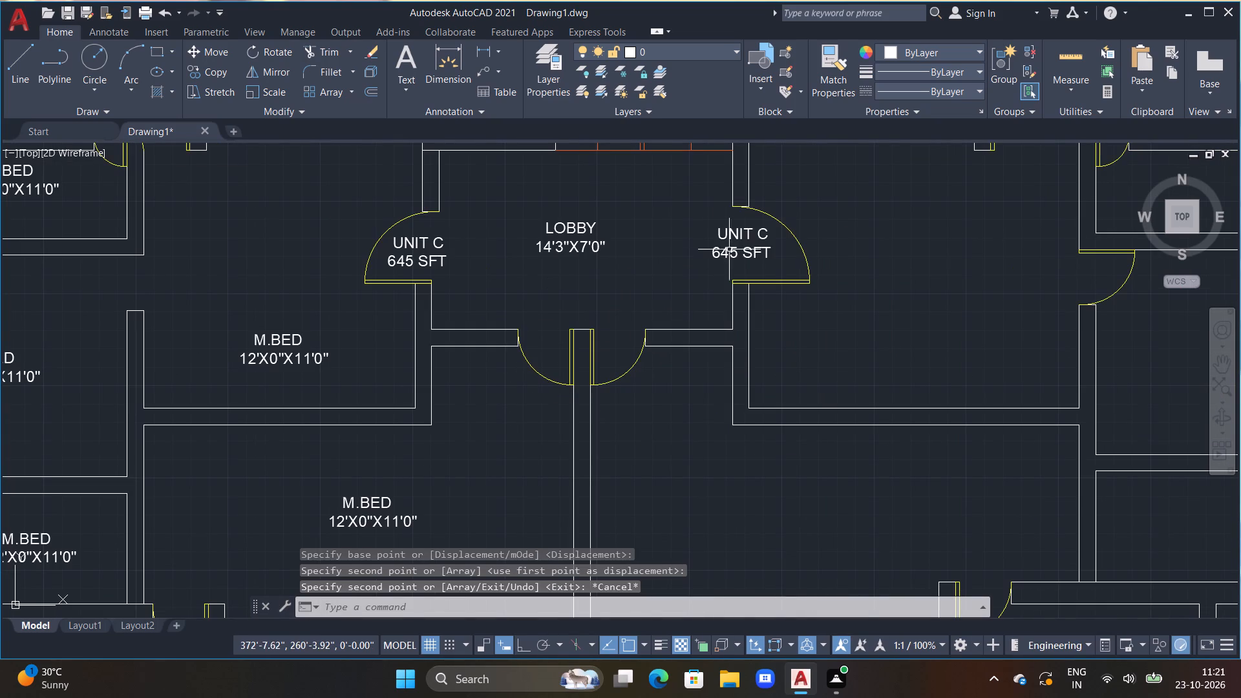
Change the area on the copied UNIT C label at the lobby's east door to 647 SFT.
double_click(732, 247)
scroll(754, 265, up, 2)
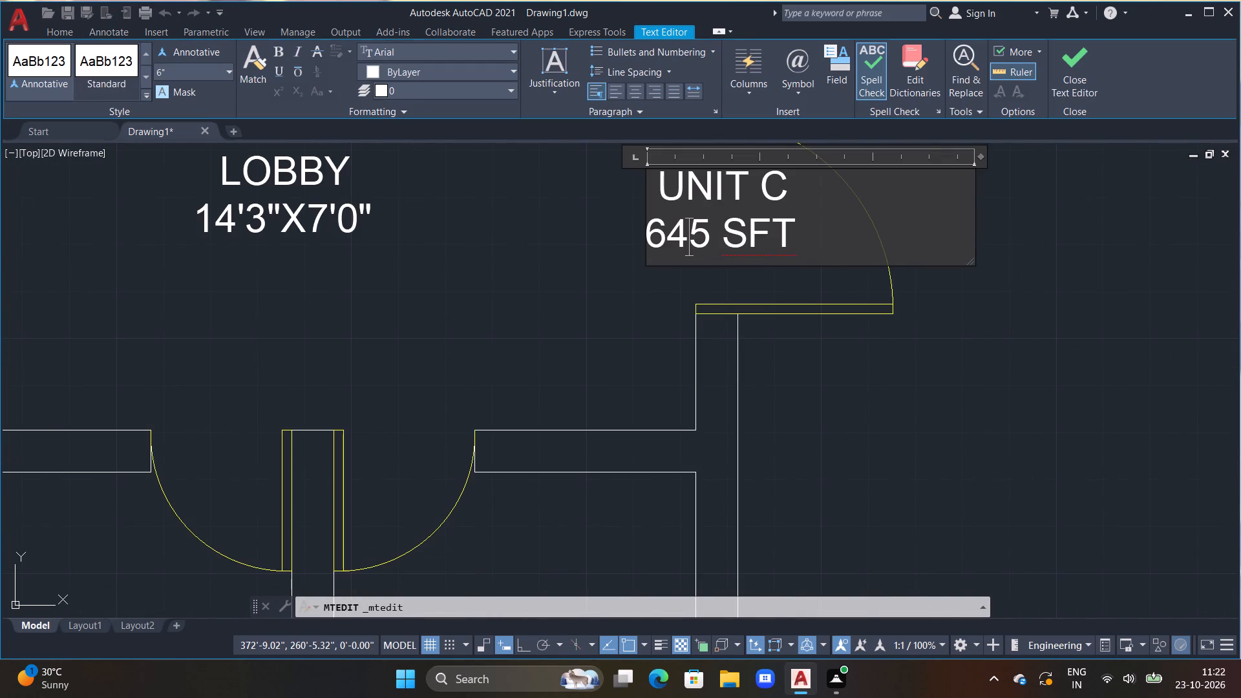
click(720, 238)
key(BackSpace)
key(BackSpace)
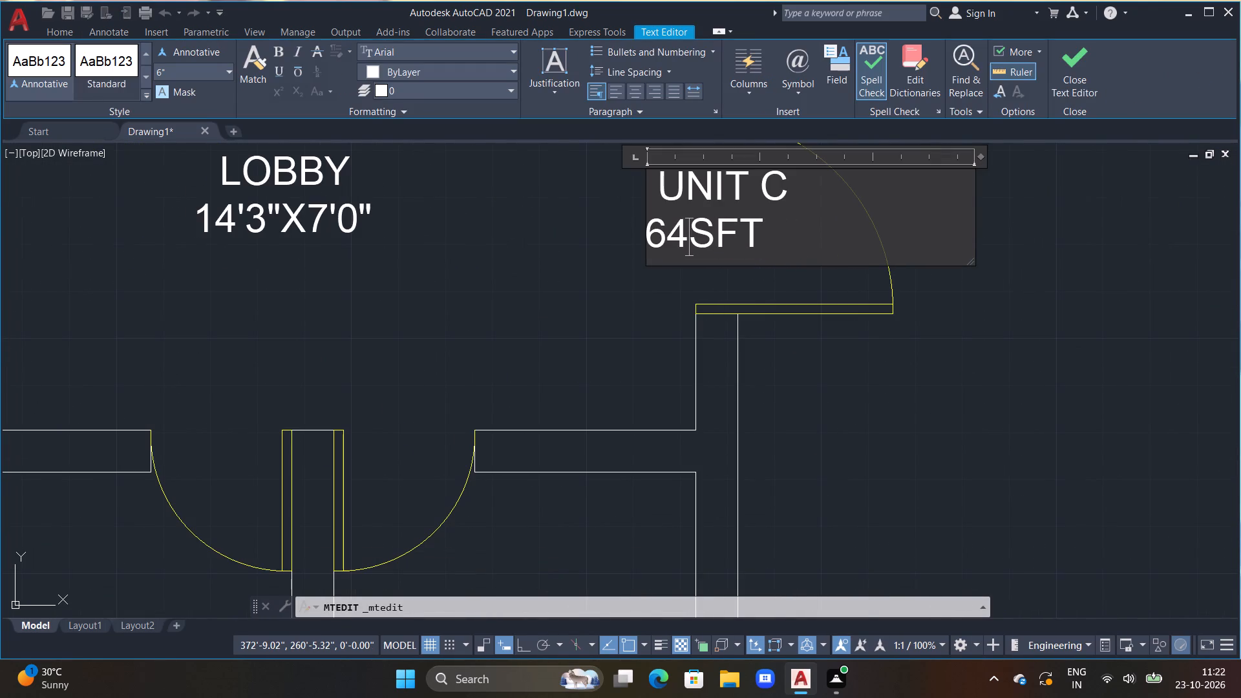
text(7)
key(space)
click(597, 304)
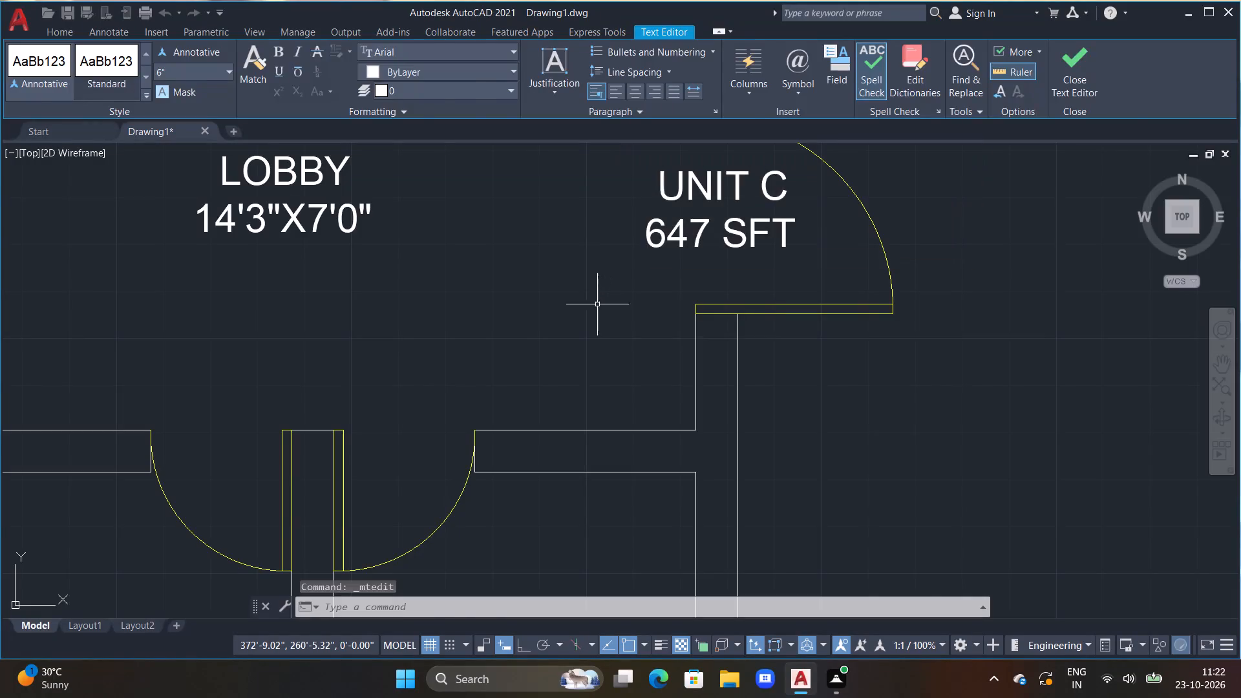
Change the M.BED label in the narrow room south of the northwest bedroom to A.TOILET with 9'2"X4'0" centred beneath it.
scroll(599, 315, down, 3)
middle_drag(575, 348, 651, 277)
middle_drag(518, 365, 699, 351)
scroll(672, 371, down, 1)
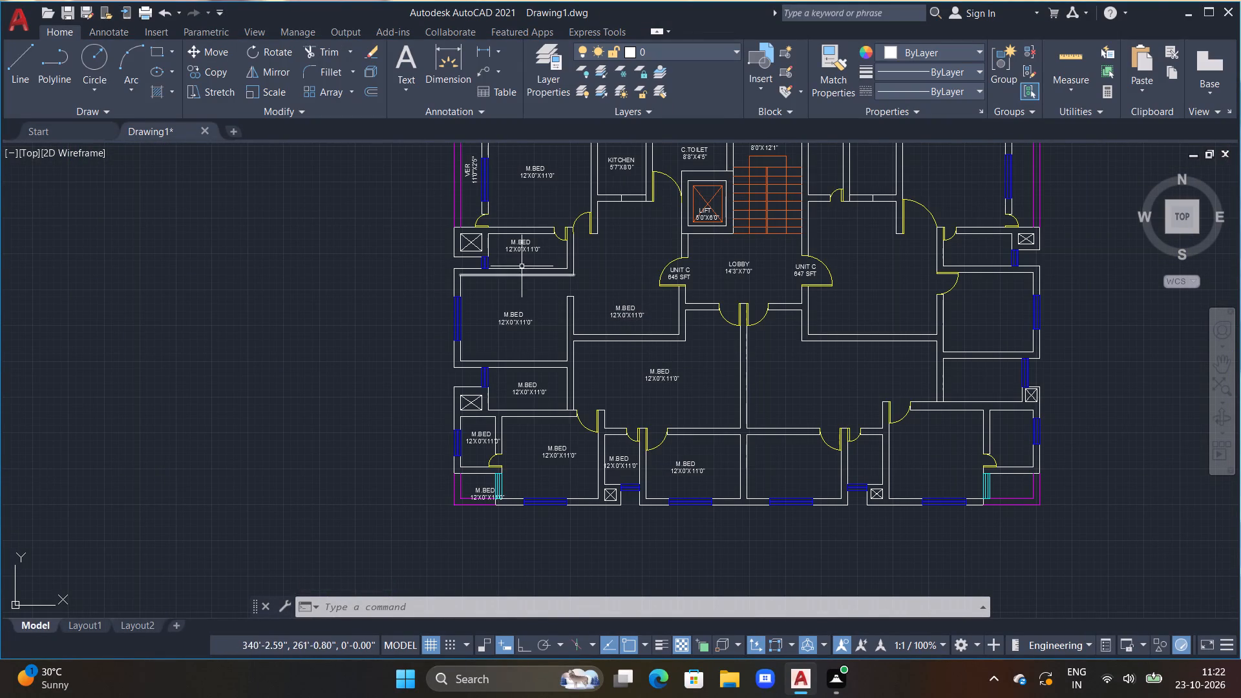
double_click(516, 242)
scroll(527, 270, up, 2)
middle_drag(549, 277, 581, 350)
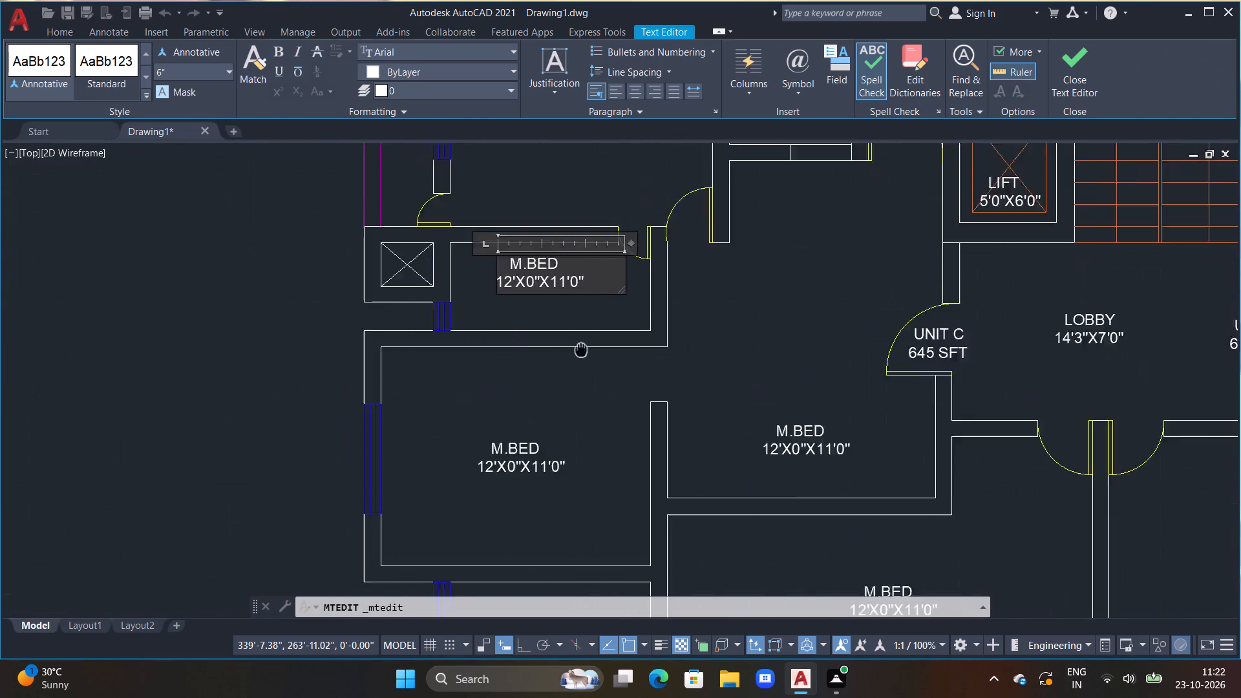
middle_drag(581, 350, 610, 396)
scroll(609, 395, up, 1)
drag(624, 334, 519, 310)
key(BackSpace)
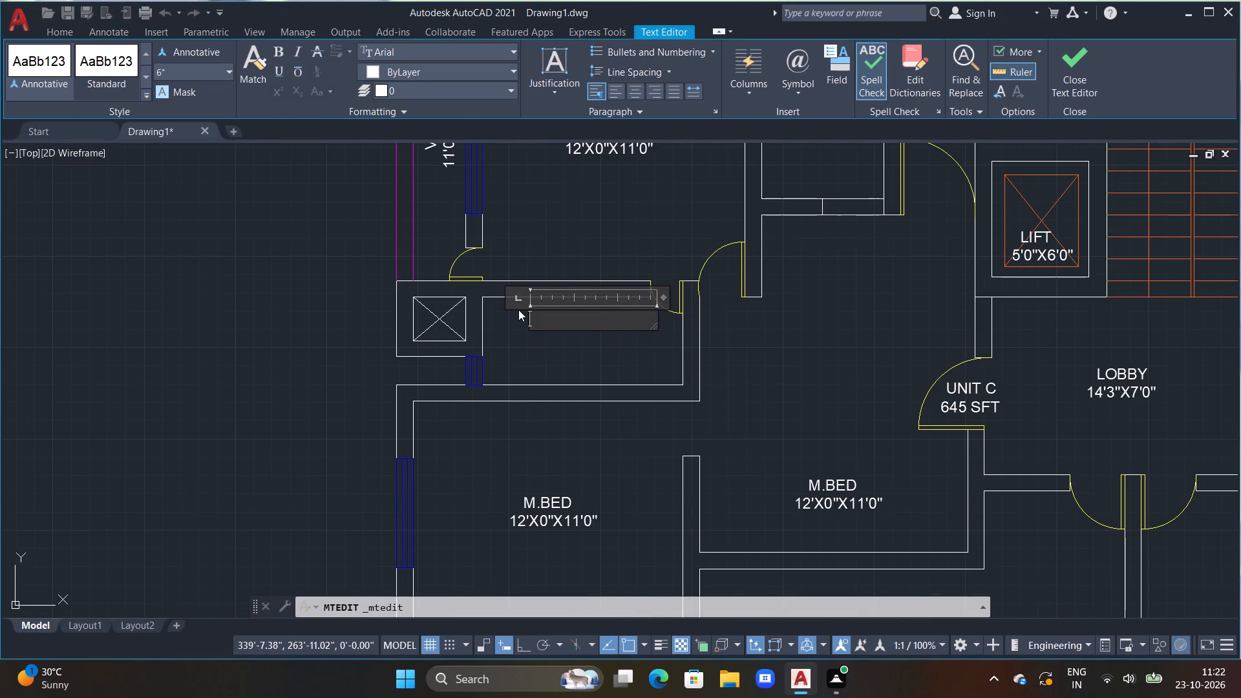
text(A.TOIL)
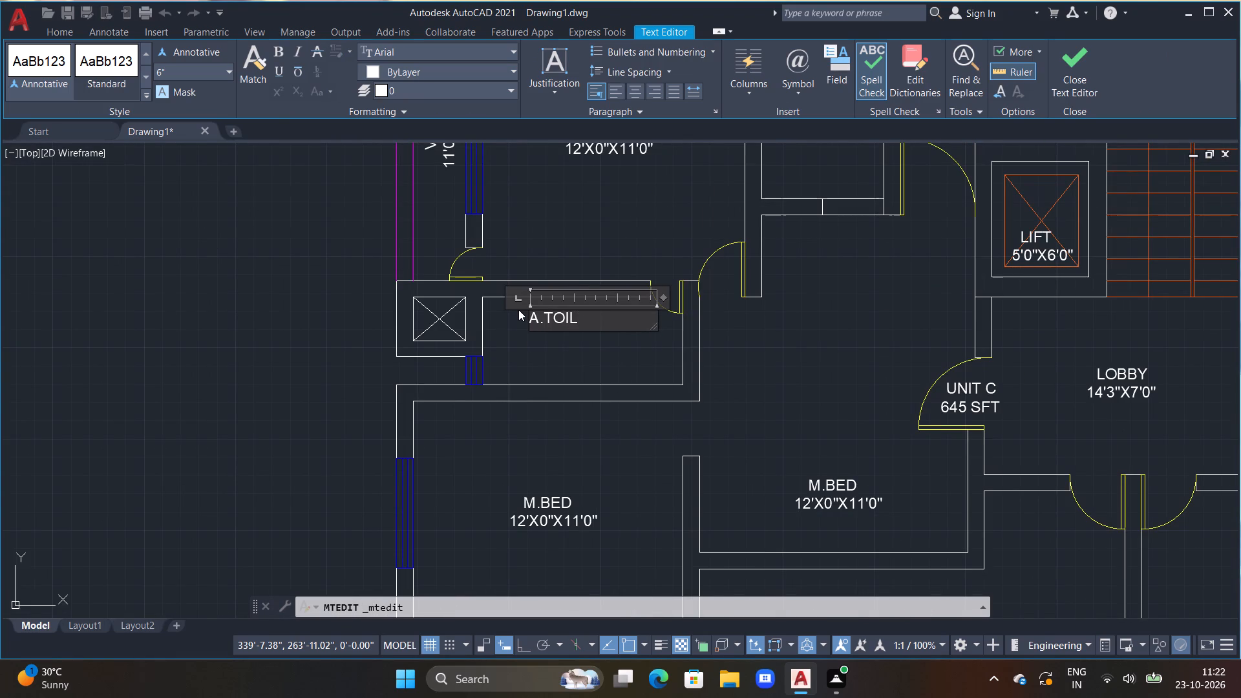
text(ET)
key(Return)
text(9')
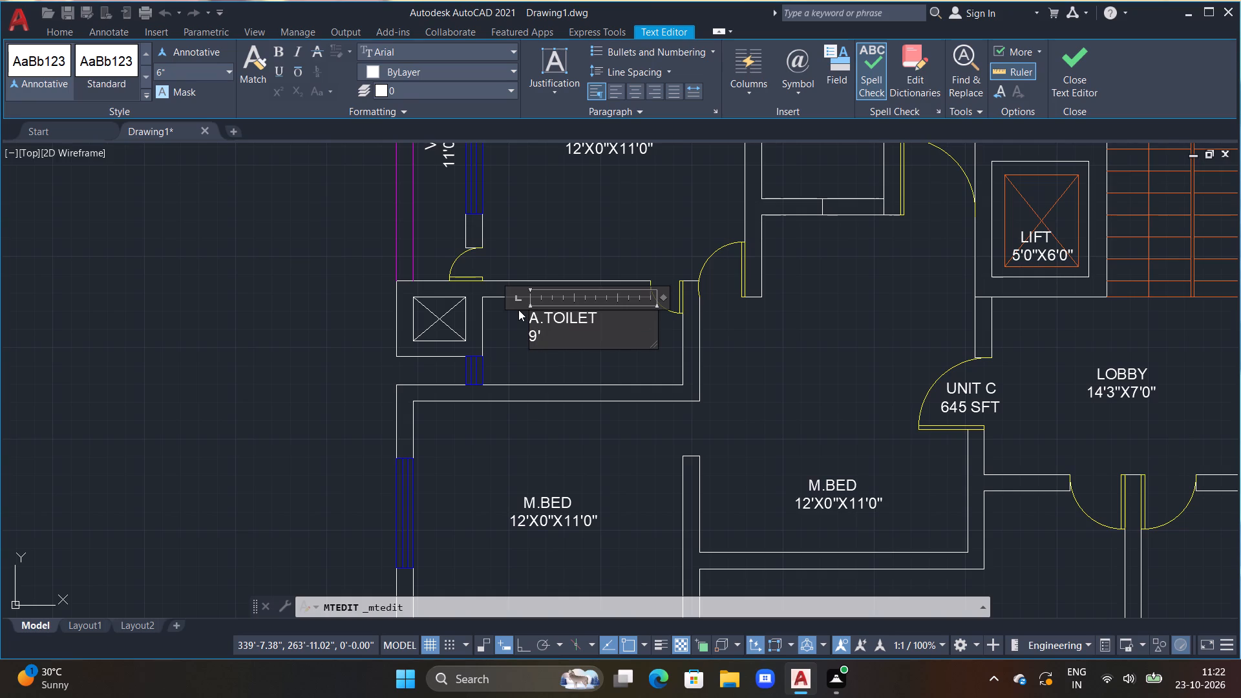
text("X4'0")
scroll(553, 345, up, 2)
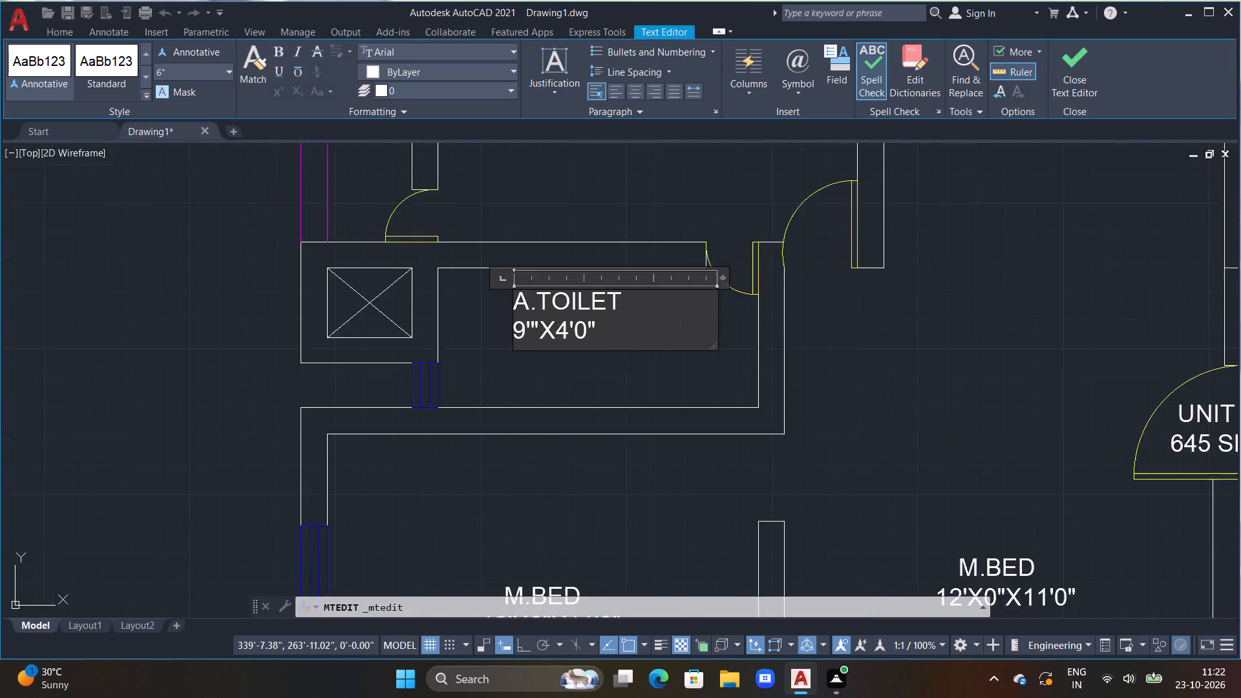
scroll(553, 345, up, 1)
click(487, 292)
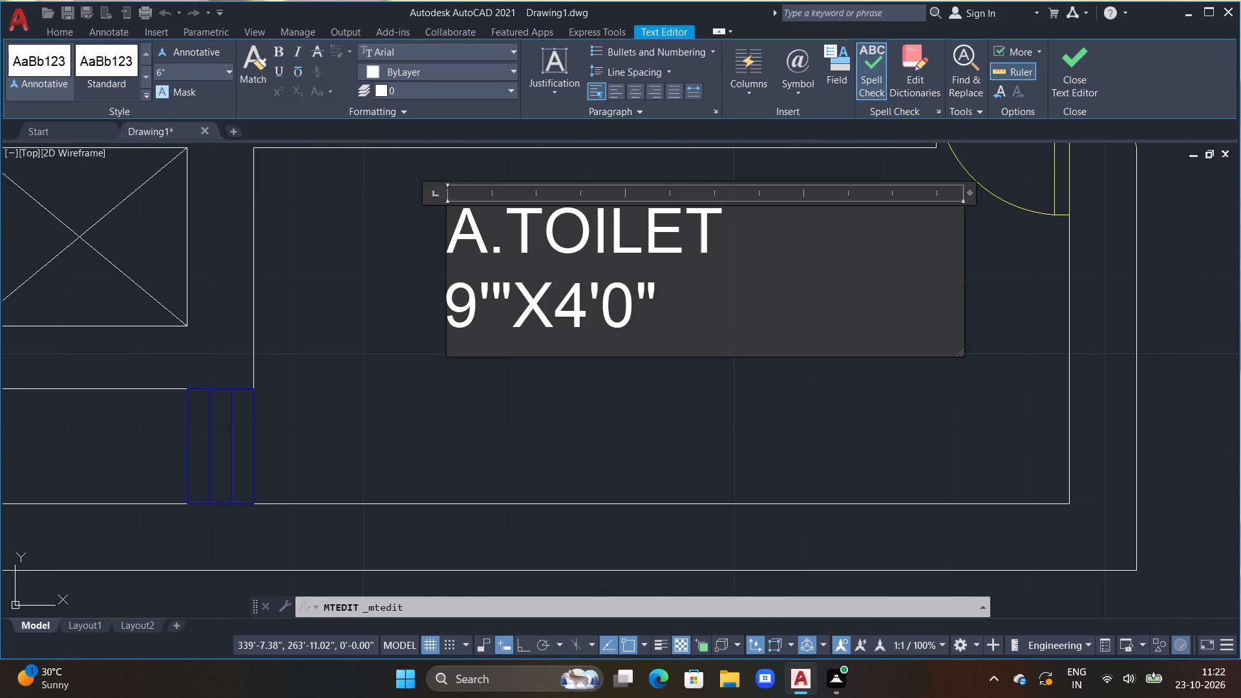
key(2)
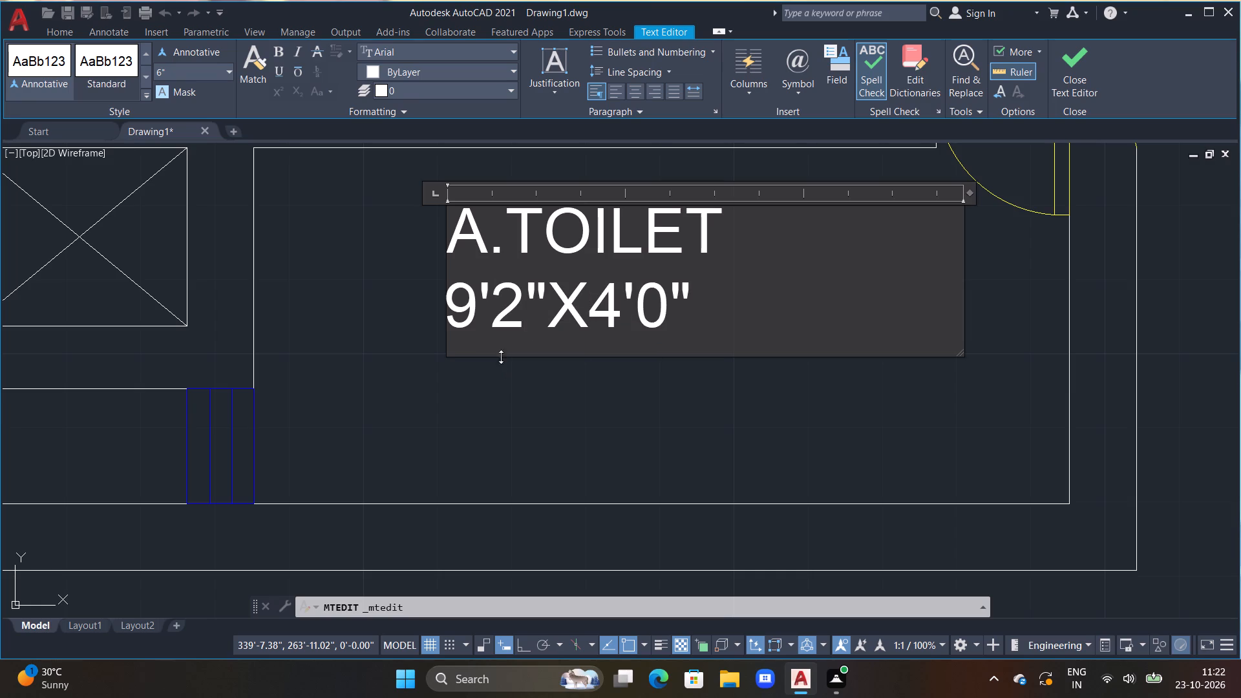
click(453, 323)
key(space)
click(412, 394)
Change the M.BED label in the west room directly south of A.TOILET to CH.BED with 11'2"X10'0" on the second line.
scroll(432, 386, down, 4)
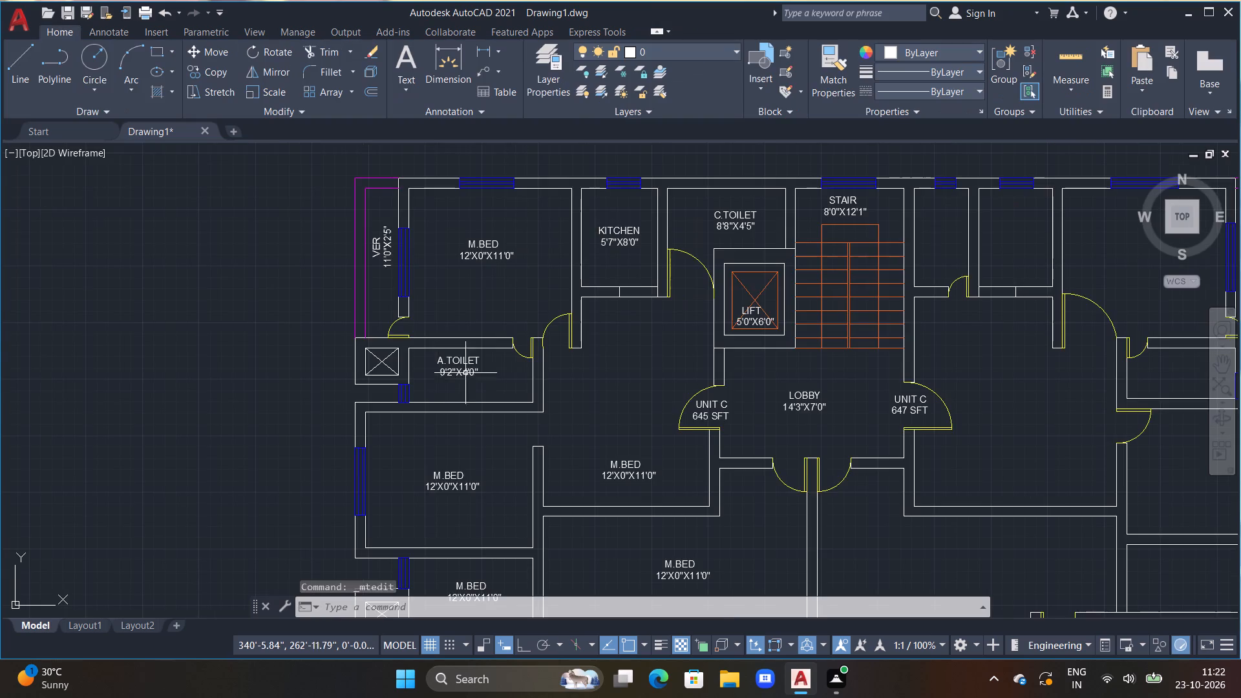
middle_drag(493, 365, 498, 240)
double_click(459, 351)
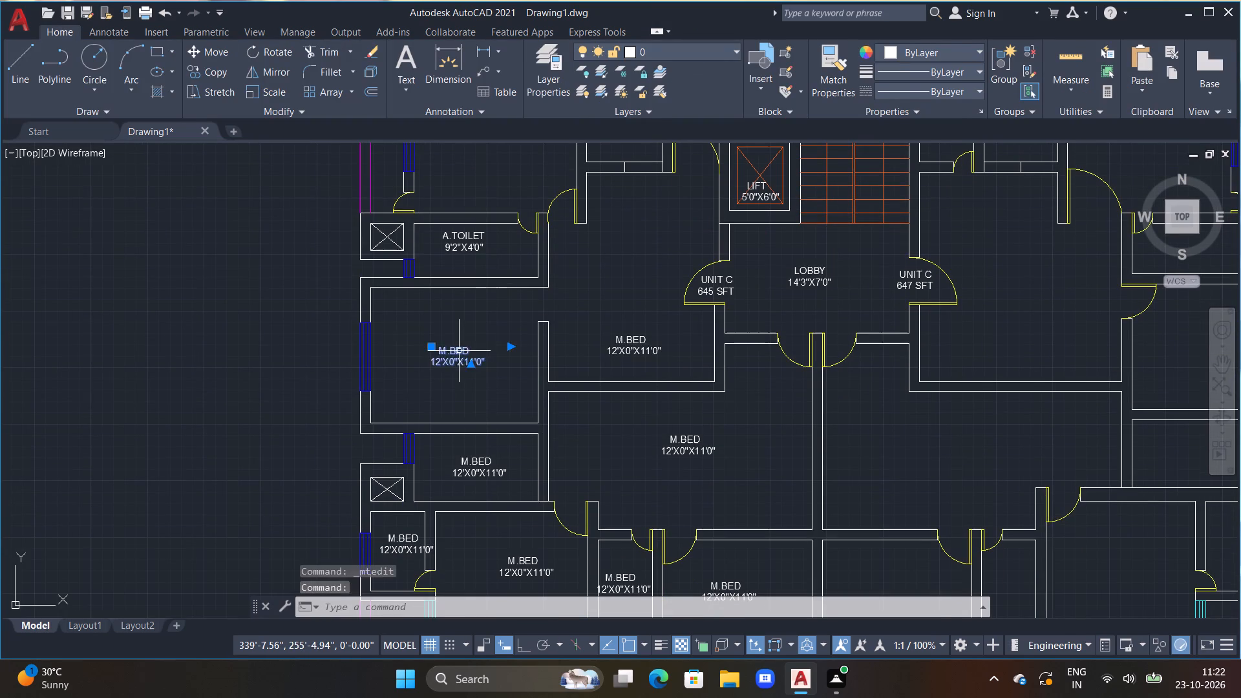
scroll(459, 352, up, 3)
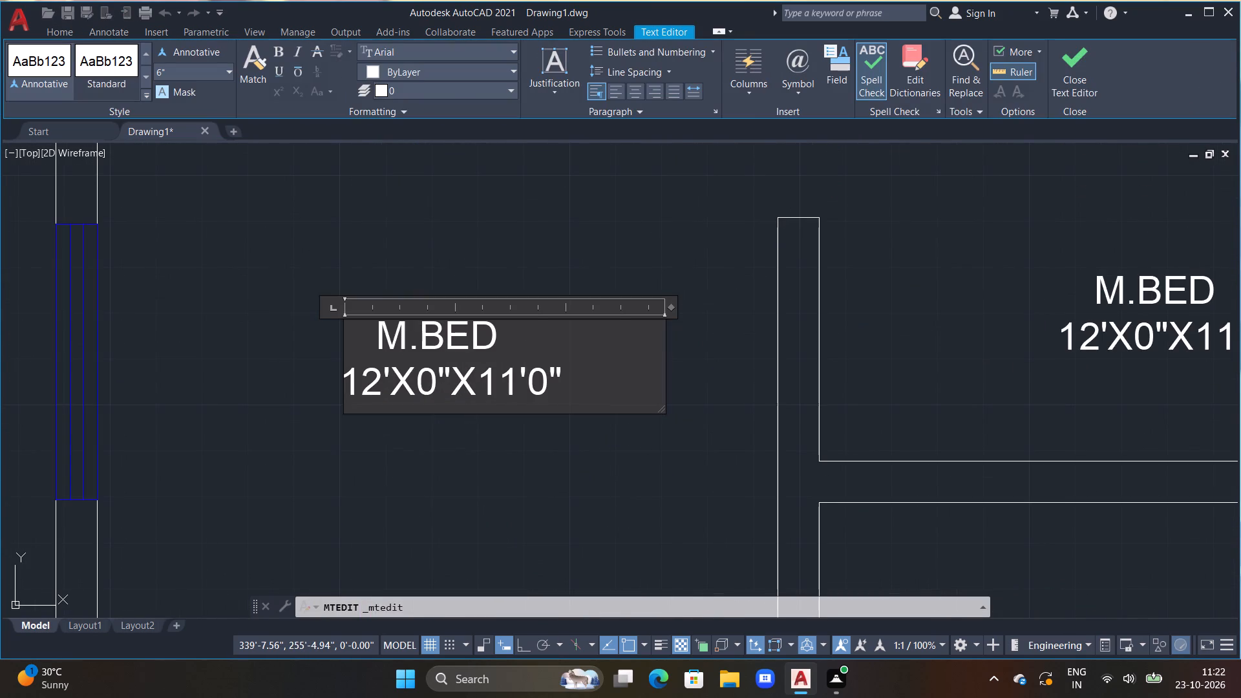
click(401, 333)
key(BackSpace)
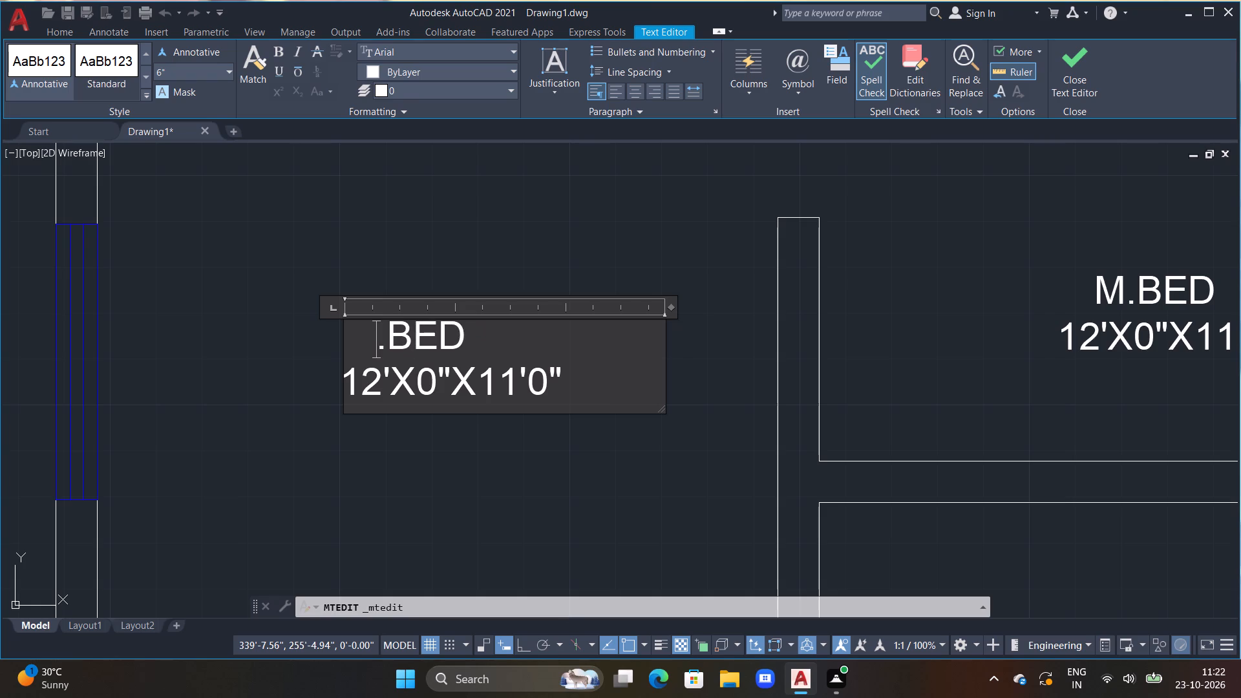
text(CH)
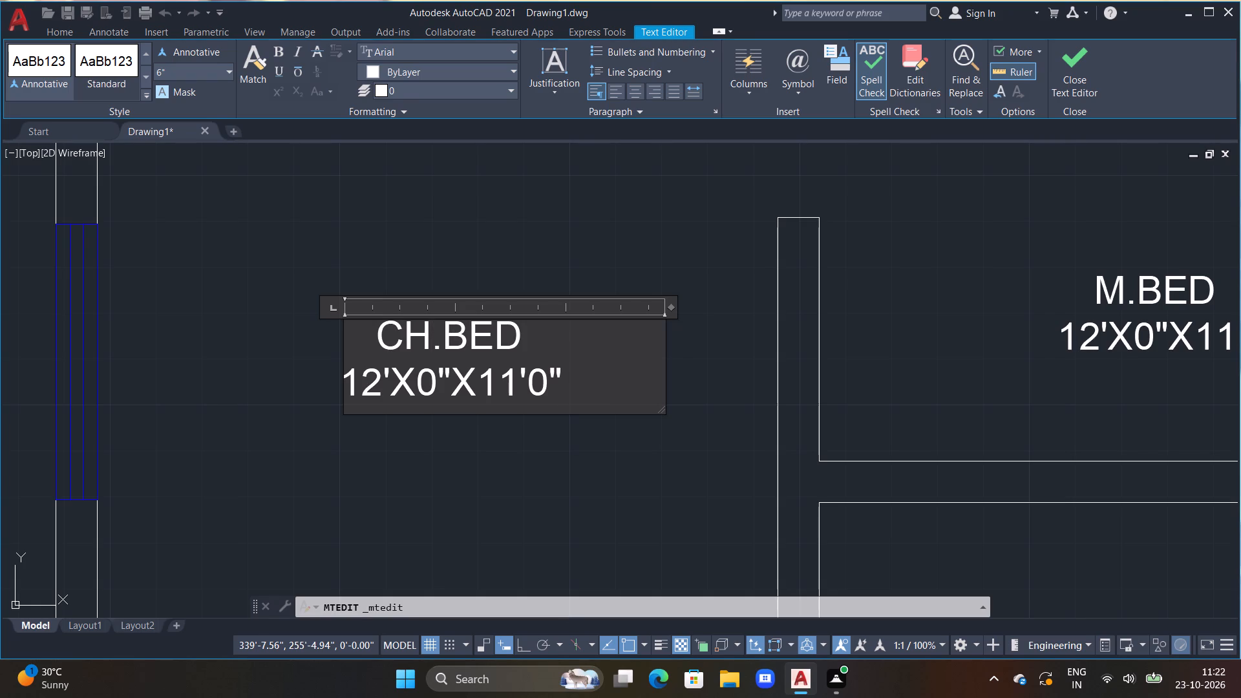
drag(577, 379, 349, 396)
key(BackSpace)
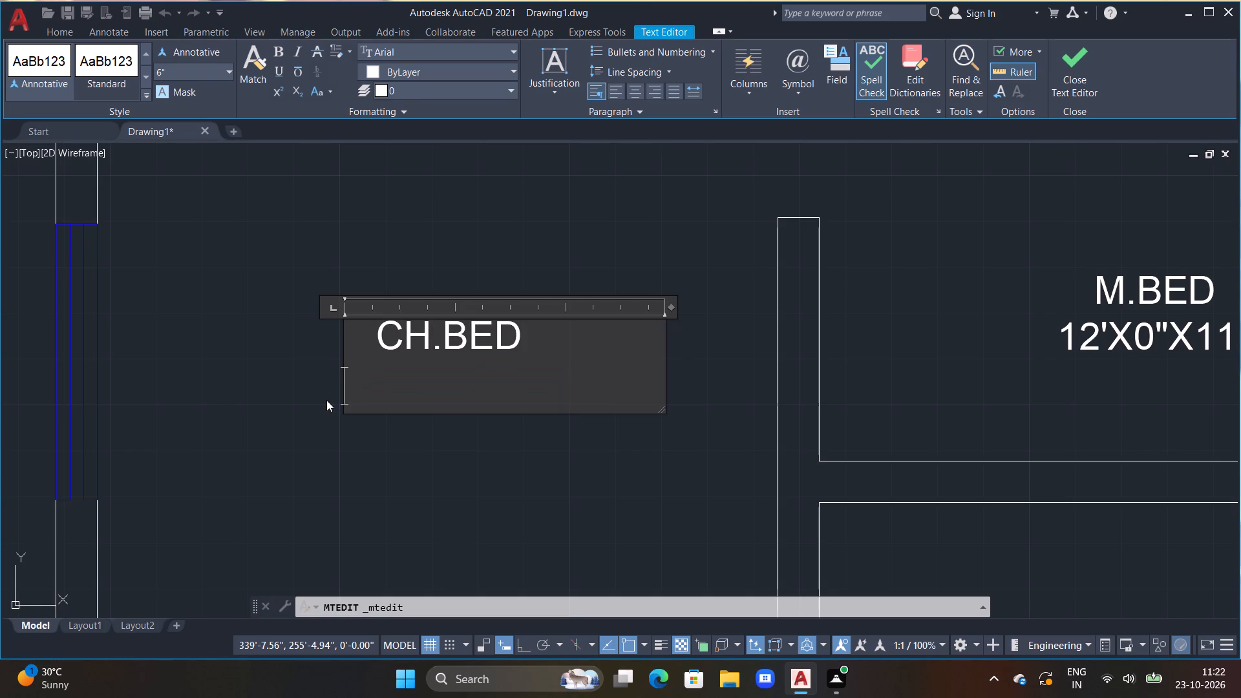
text(11'2"X10'0)
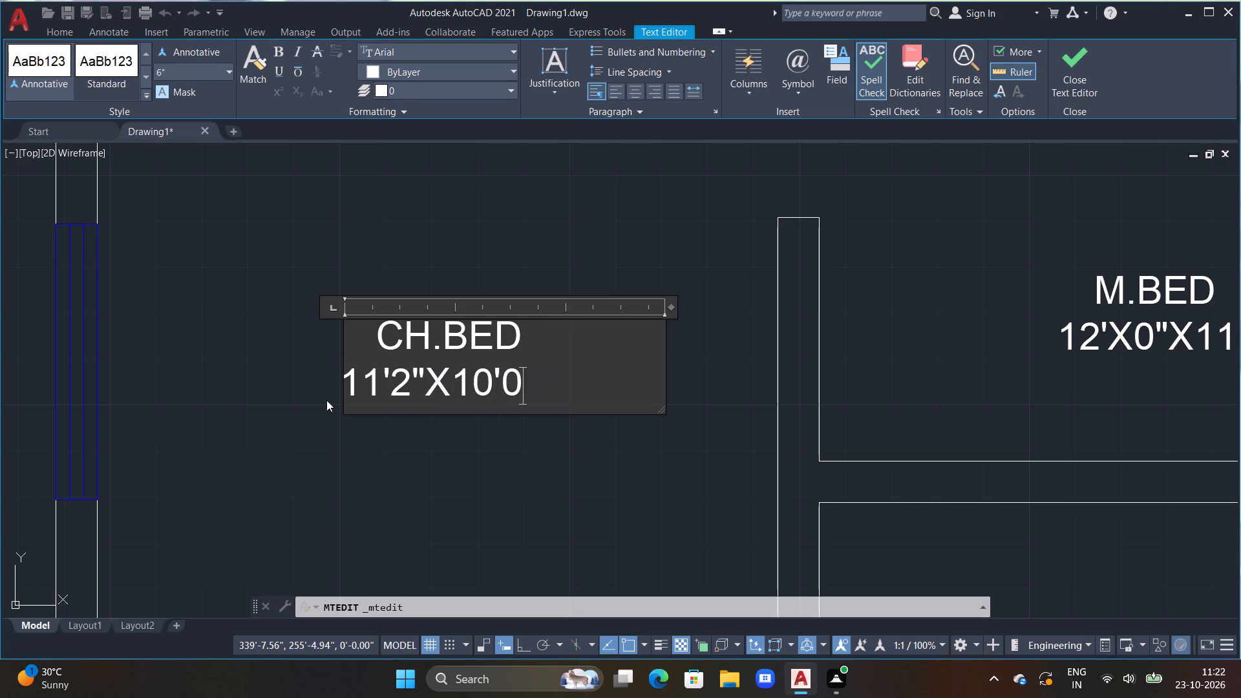
key(shift+quotedbl)
click(326, 401)
Change the M.BED label in the narrow room south of CH.BED to KITCHEN with 9'2"X5'0" centred beneath it.
scroll(382, 423, down, 2)
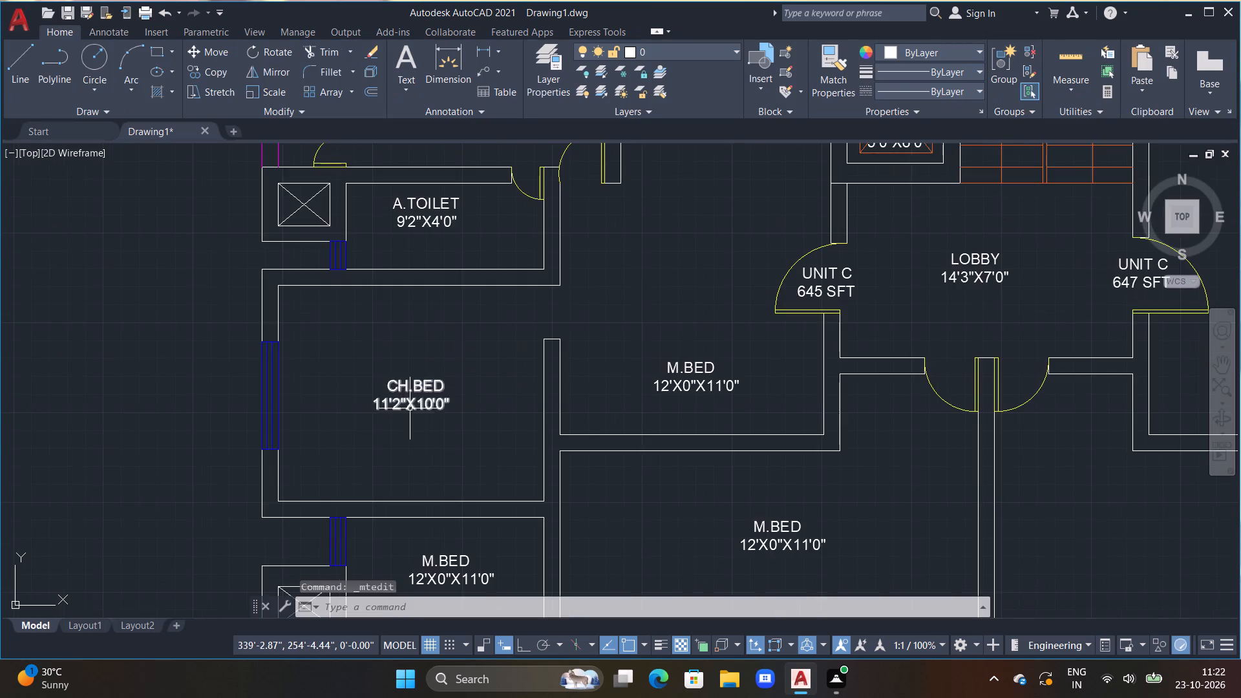
middle_drag(410, 410, 471, 283)
double_click(507, 432)
scroll(514, 447, up, 1)
middle_drag(514, 447, 545, 383)
scroll(647, 396, up, 1)
drag(610, 403, 349, 341)
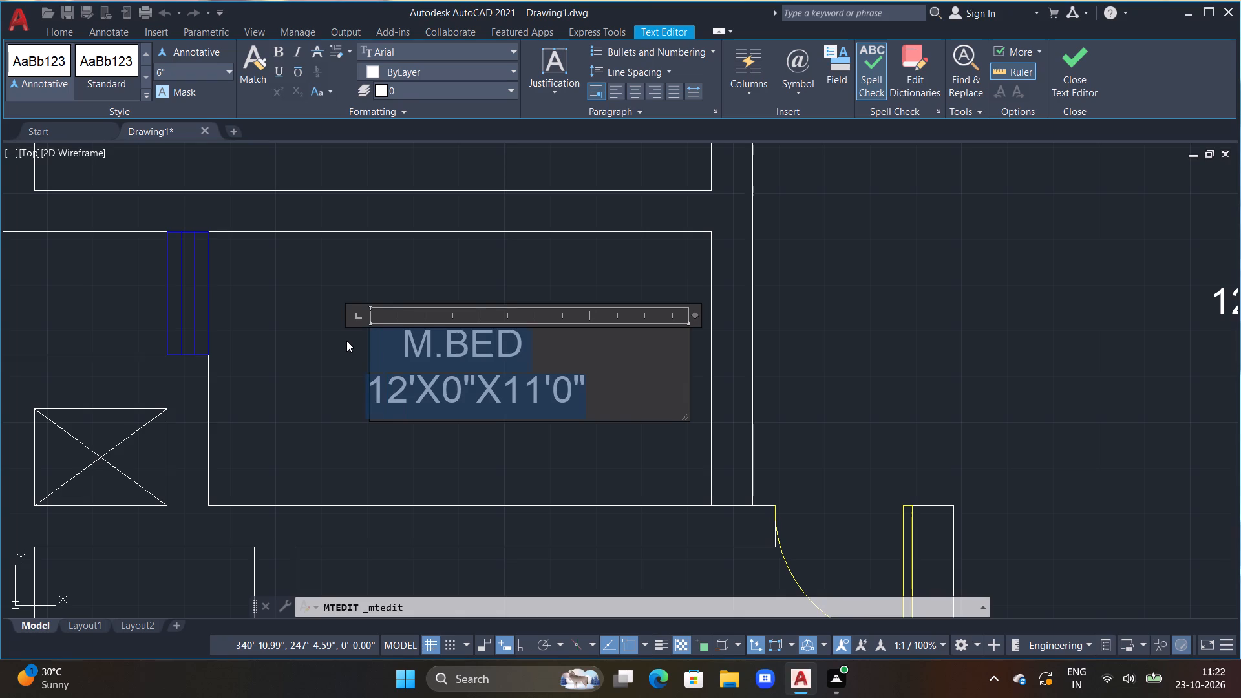
key(BackSpace)
key(space)
text(KITCHEEN)
key(Return)
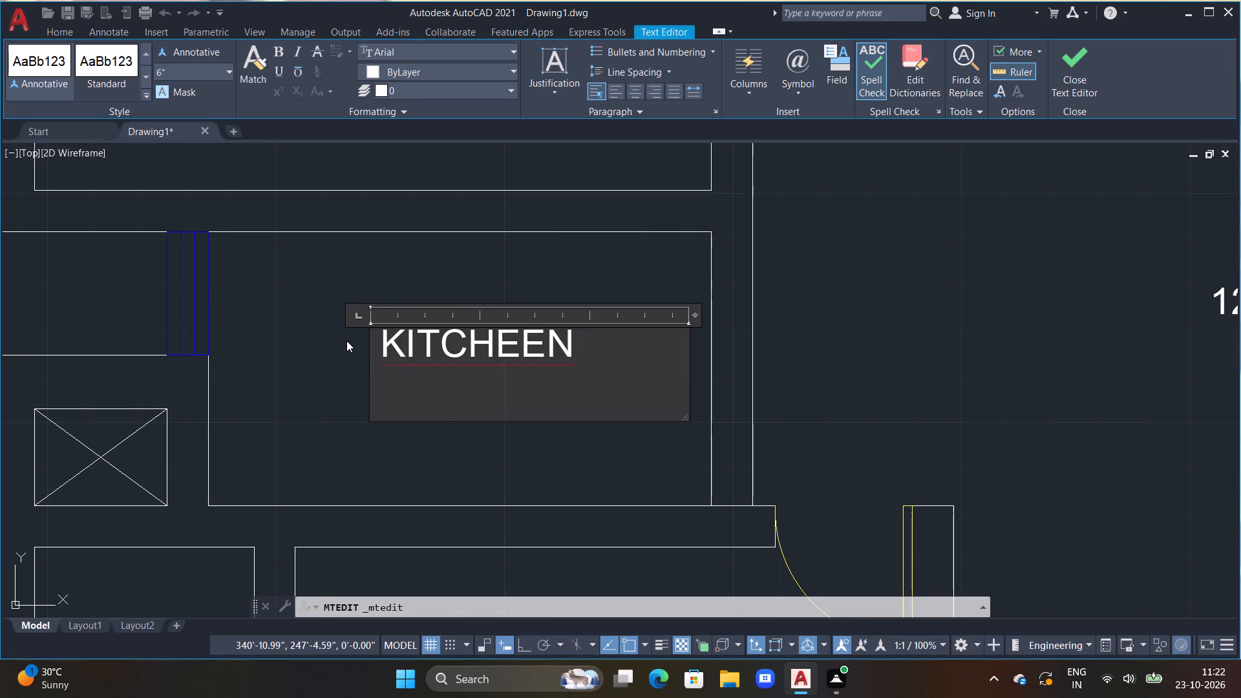
key(Up)
key(Right)
key(Right)
key(Right)
key(Right)
key(Right)
key(Right)
key(Right)
key(Right)
key(Right)
key(Right)
key(Right)
key(Left)
key(Left)
key(BackSpace)
key(Right)
key(Return)
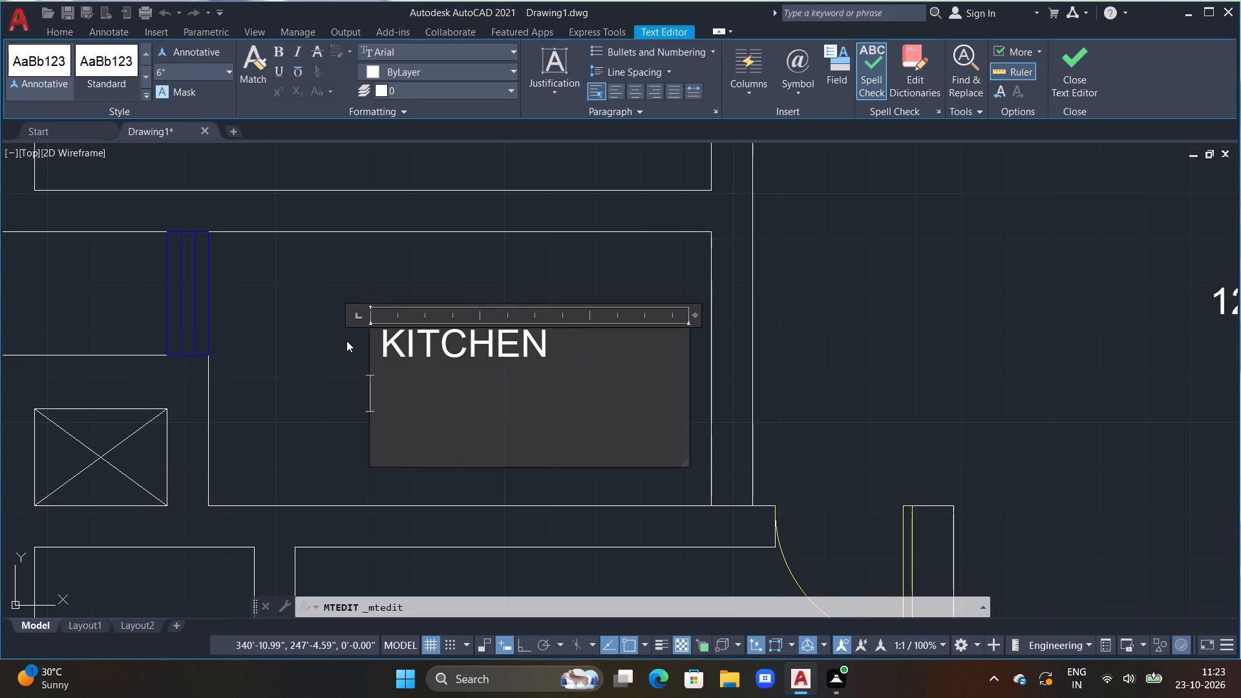
key(space)
text(9'2"X)
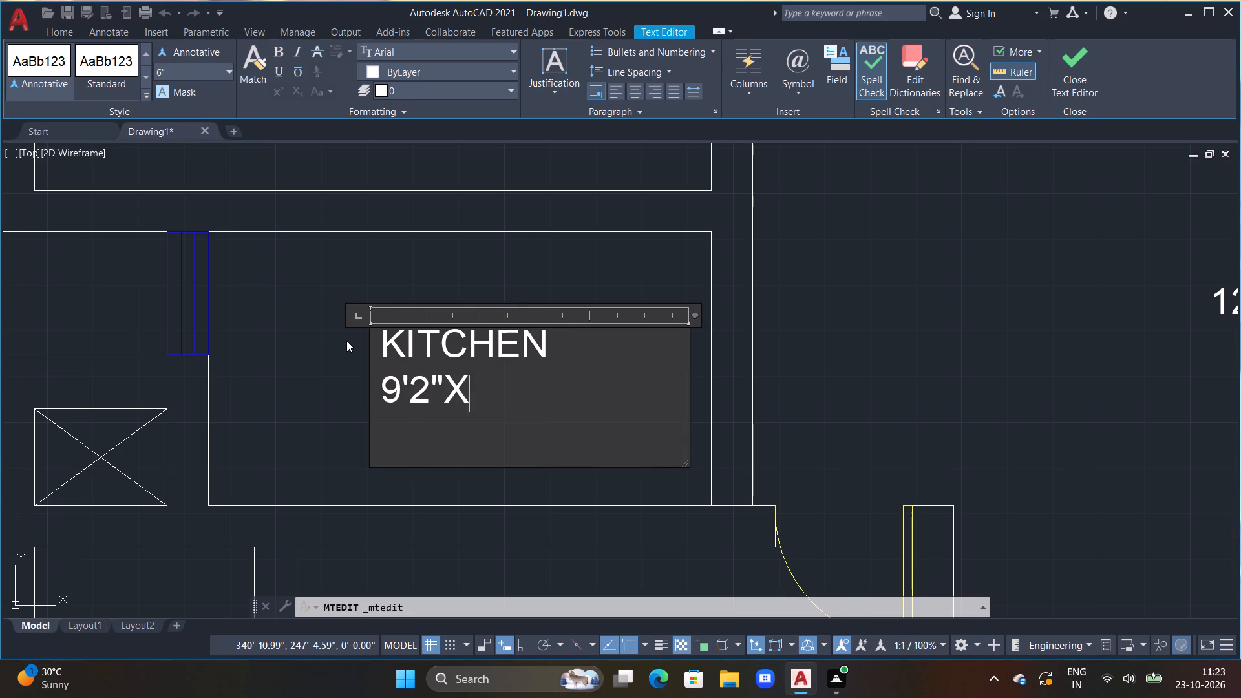
text(5'0")
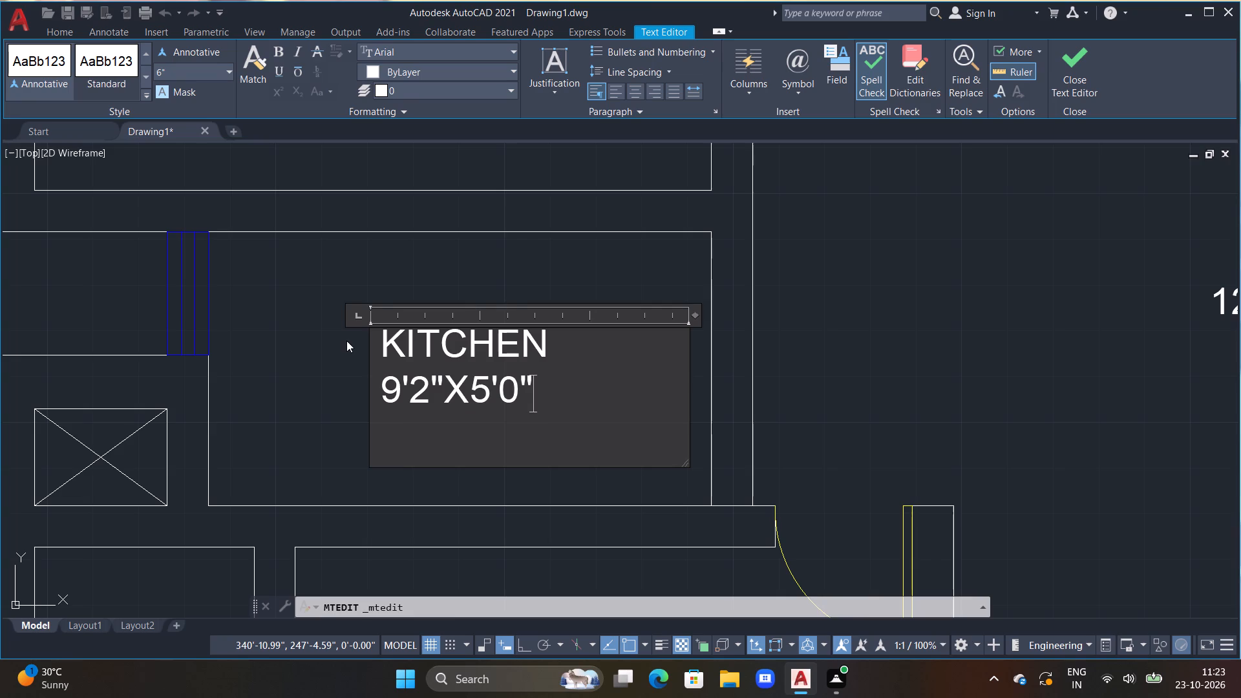
click(383, 397)
key(space)
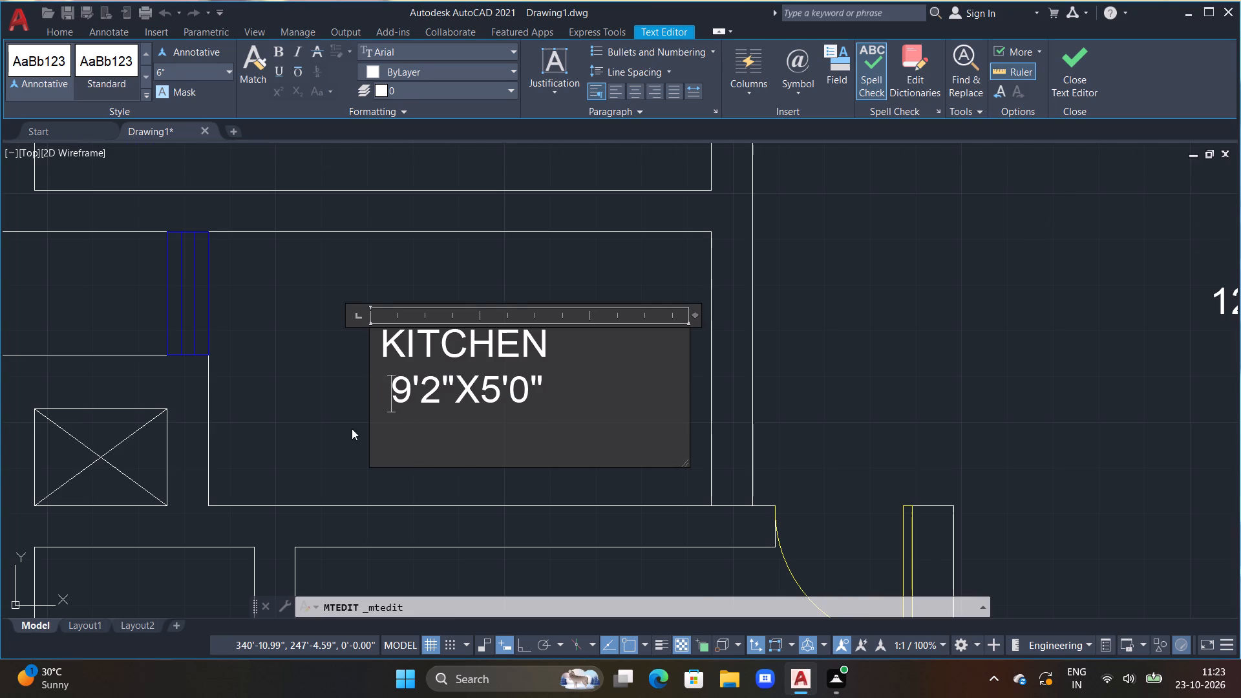
scroll(352, 428, down, 1)
click(328, 427)
Change the M.BED label in the small west room southwest of KITCHEN to A.TOILET with 4'0"X6'7" centred beneath it.
scroll(339, 428, down, 2)
middle_drag(450, 432, 545, 379)
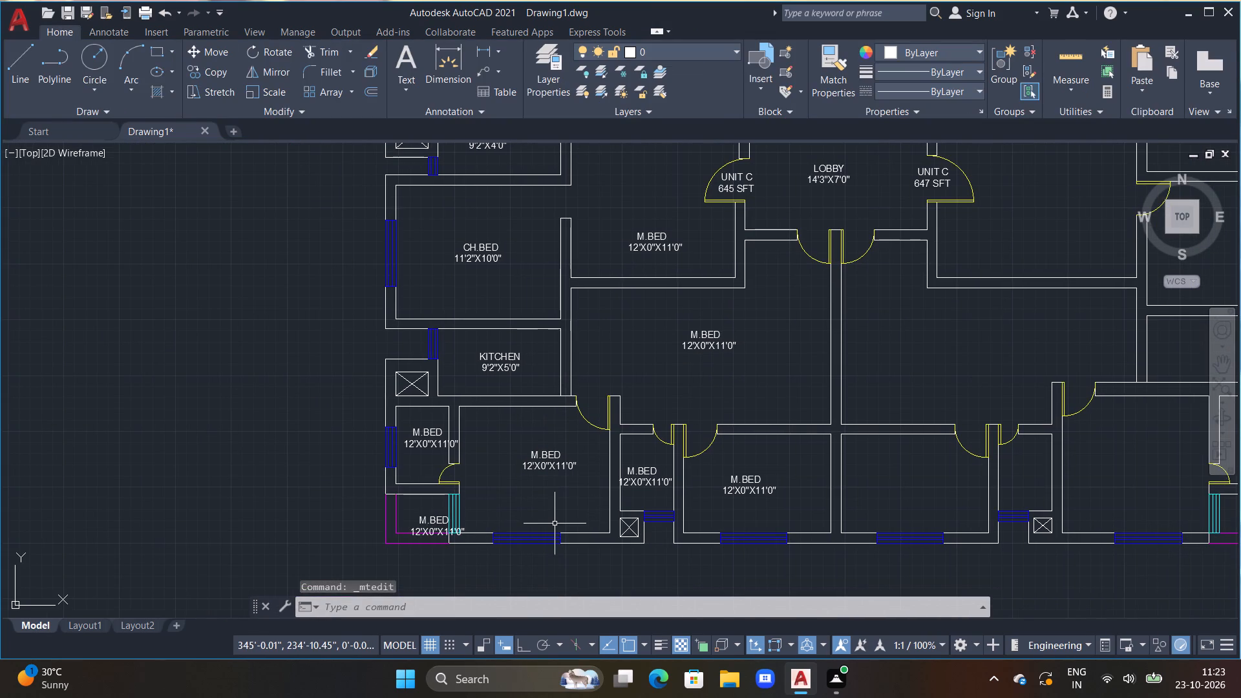
click(419, 436)
click(414, 439)
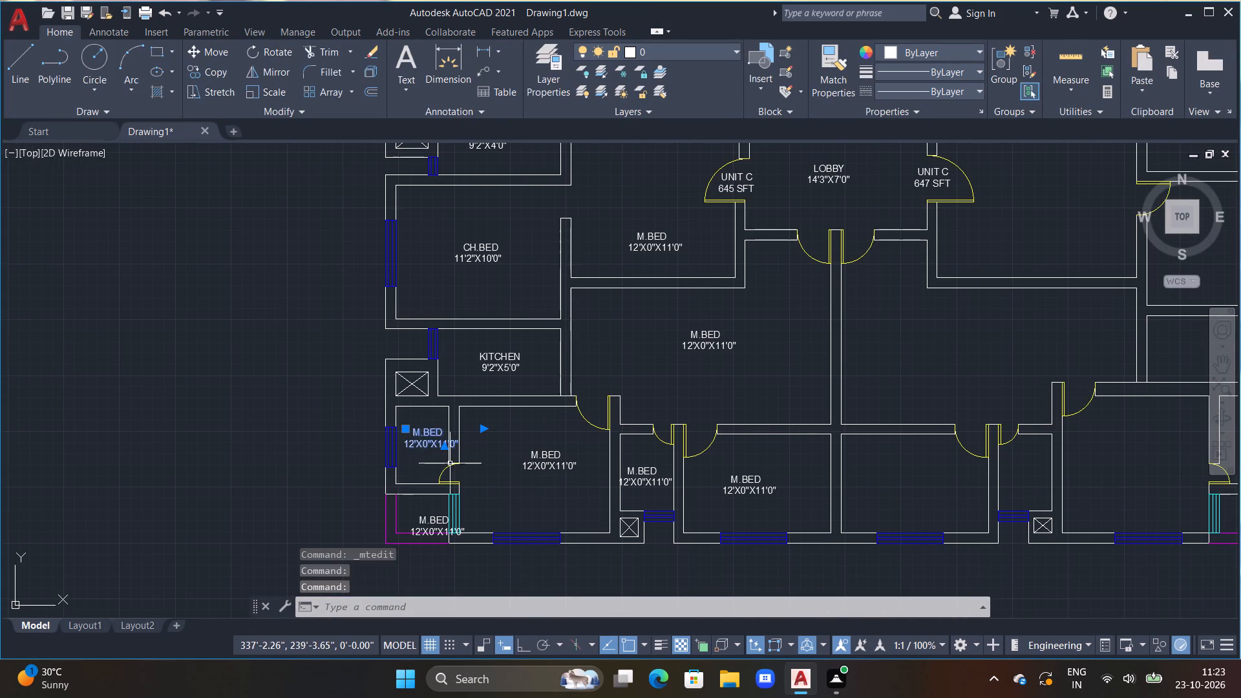
middle_drag(455, 463, 546, 431)
scroll(546, 431, up, 1)
double_click(496, 385)
scroll(496, 385, up, 1)
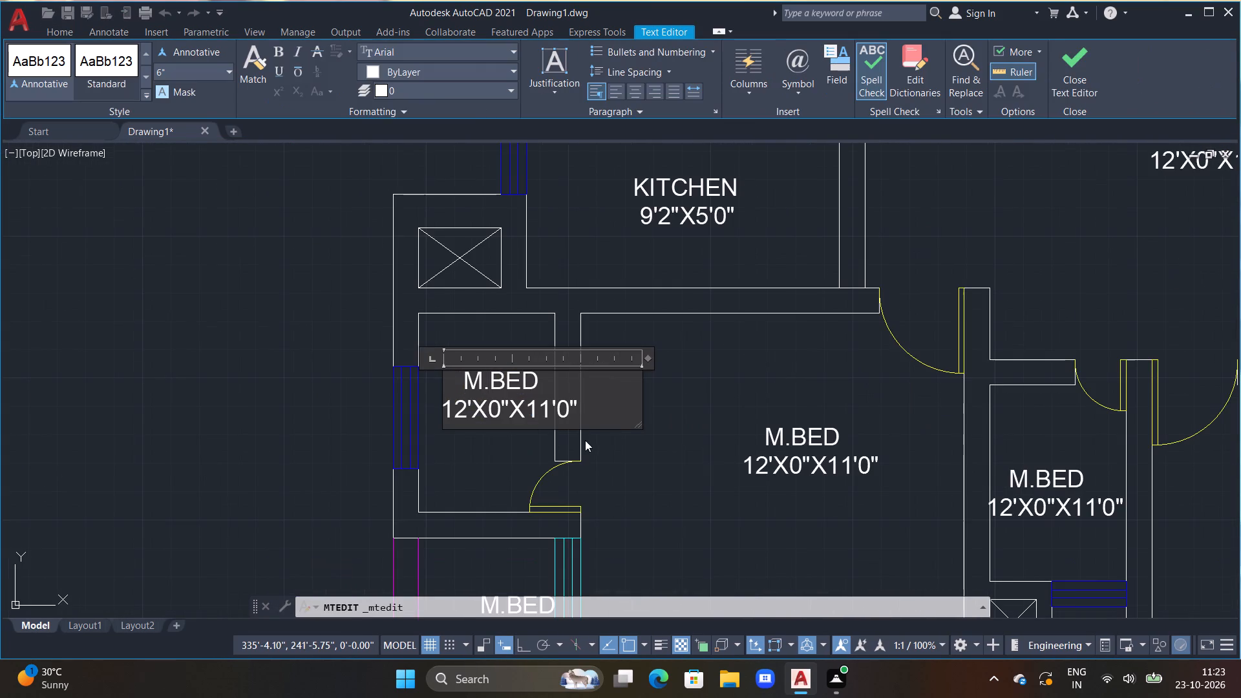
drag(579, 409, 437, 392)
key(BackSpace)
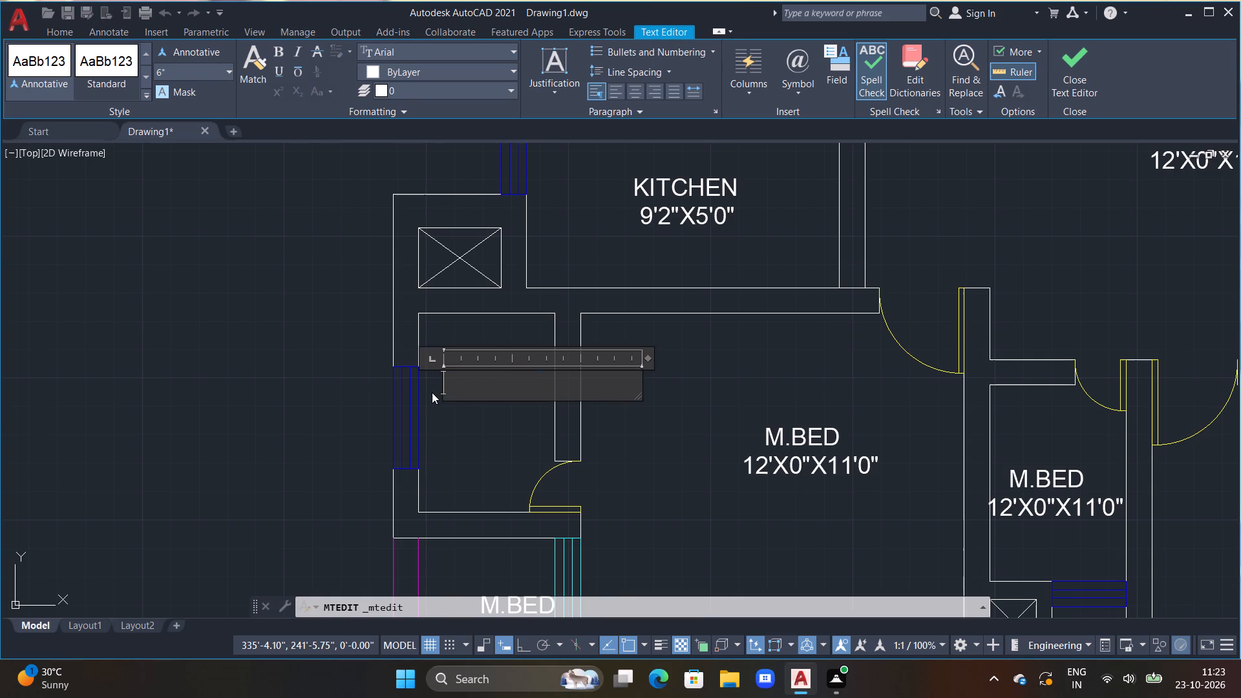
text(A.)
text(OILET)
key(Return)
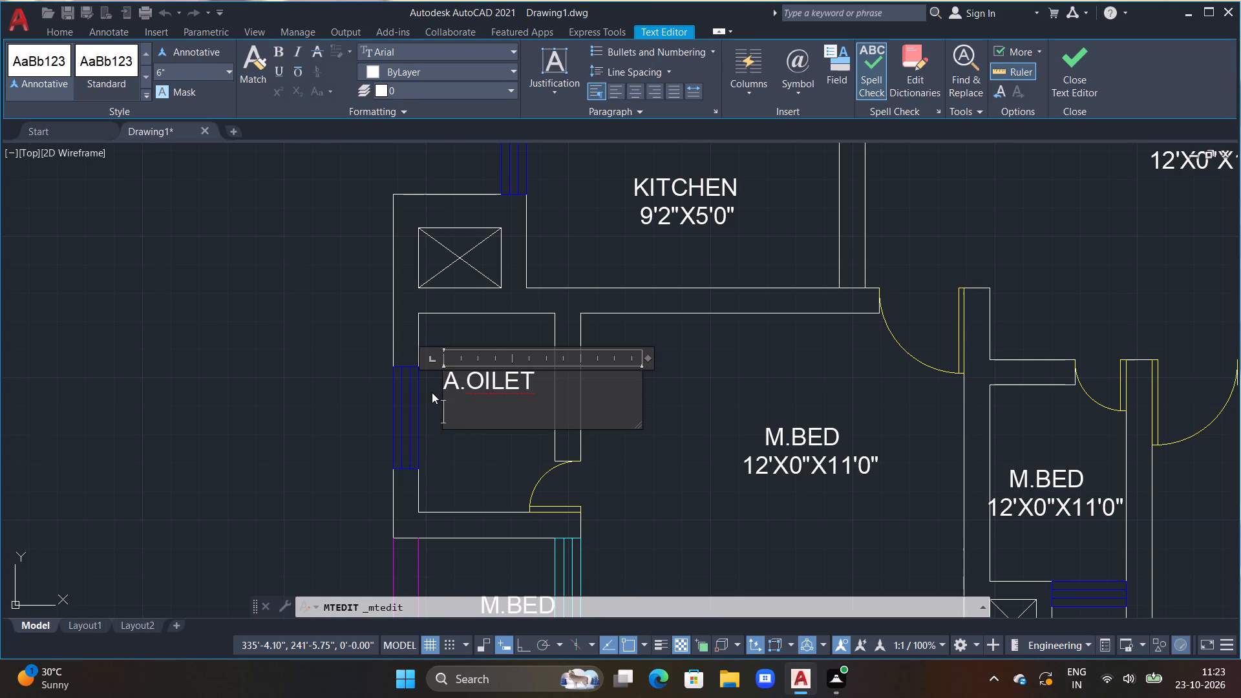
key(Up)
key(Right)
key(Right)
key(t)
key(Right)
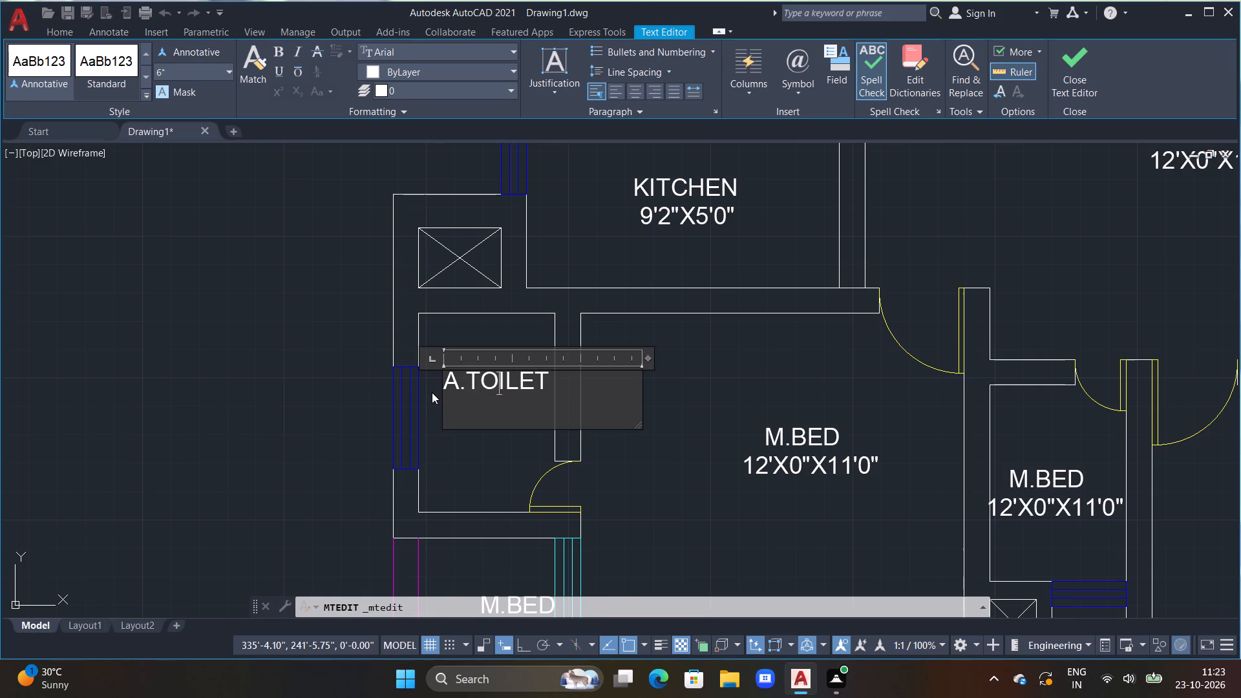
key(Right)
key(Right)
key(Right)
key(Right)
key(Return)
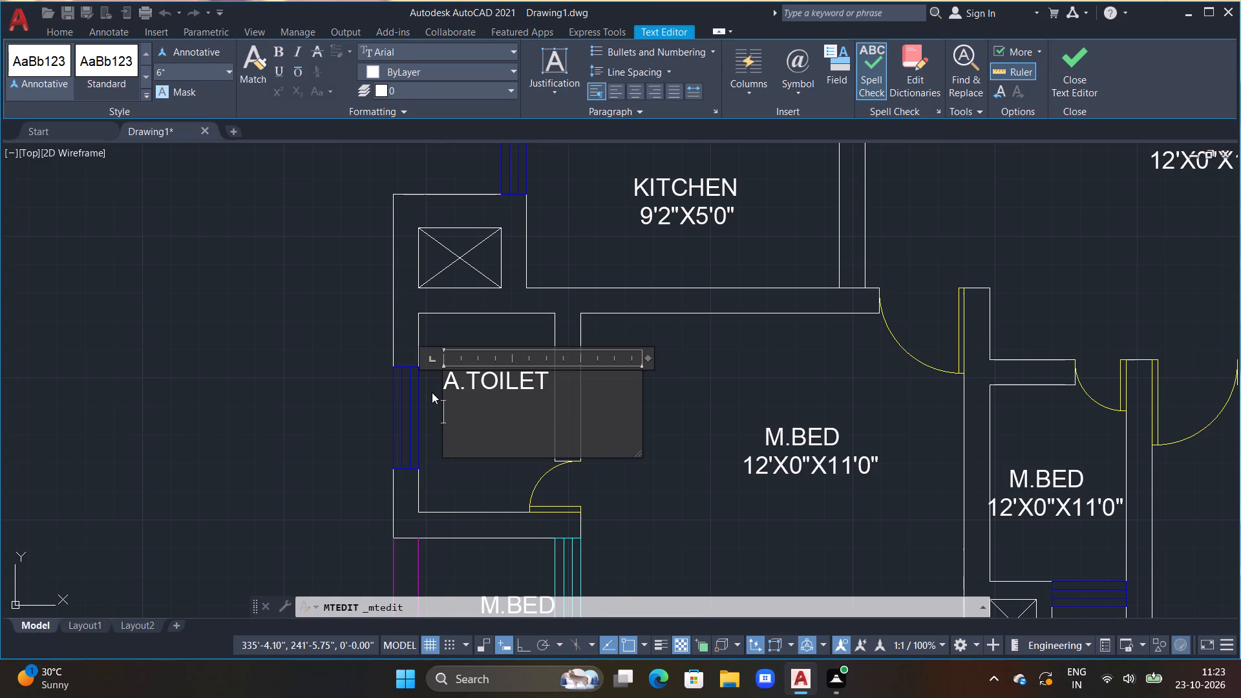
key(space)
text(4'0"X)
text(6')
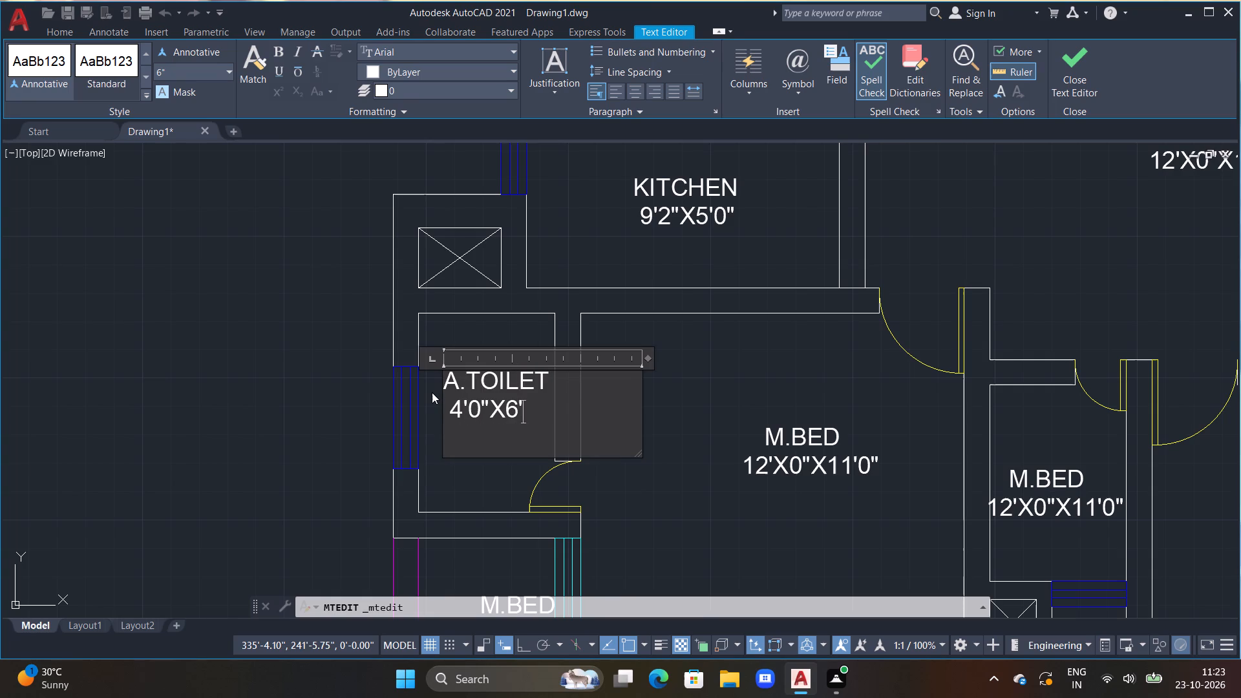
text(7")
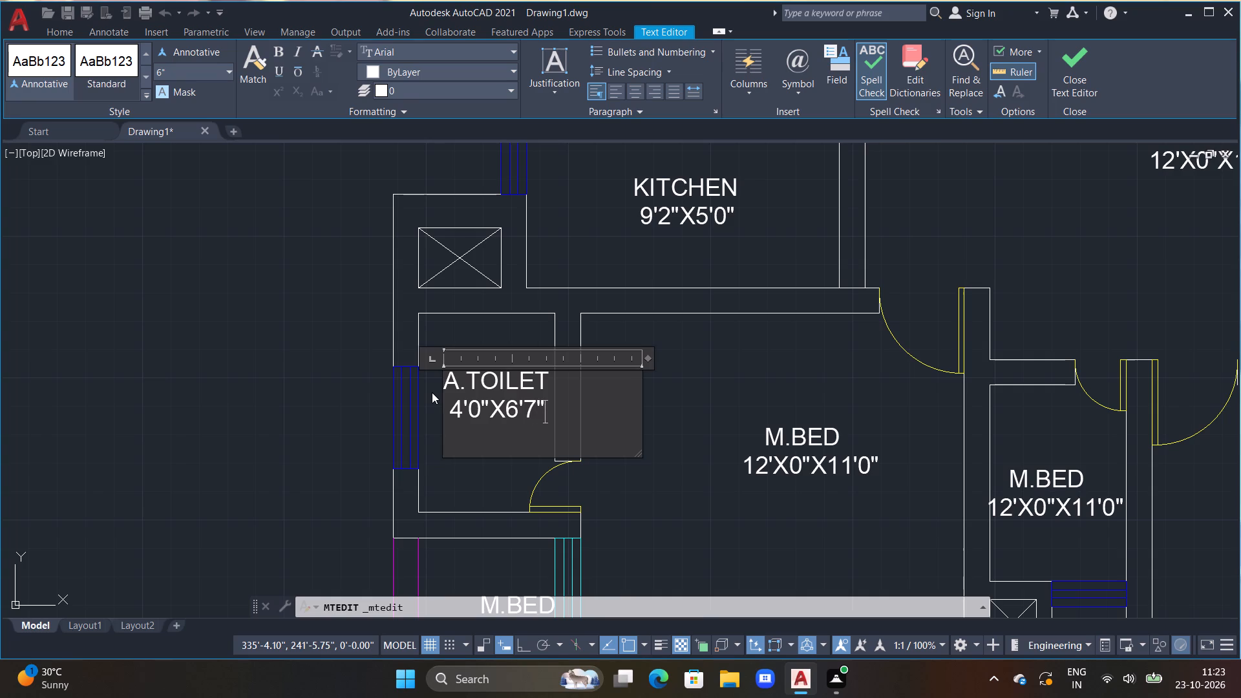
click(208, 409)
Move the A.TOILET 4'0"X6'7" label slightly southwest so it sits centrally in its room.
click(449, 375)
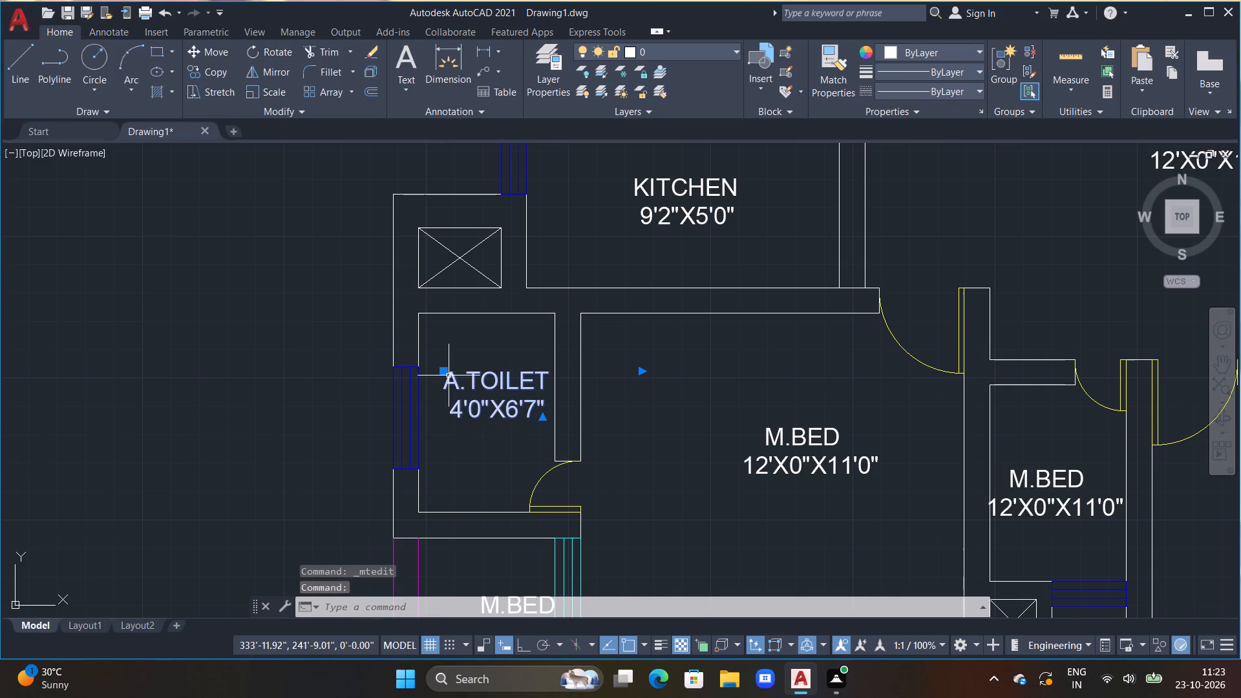
text(M)
key(space)
click(453, 405)
click(439, 428)
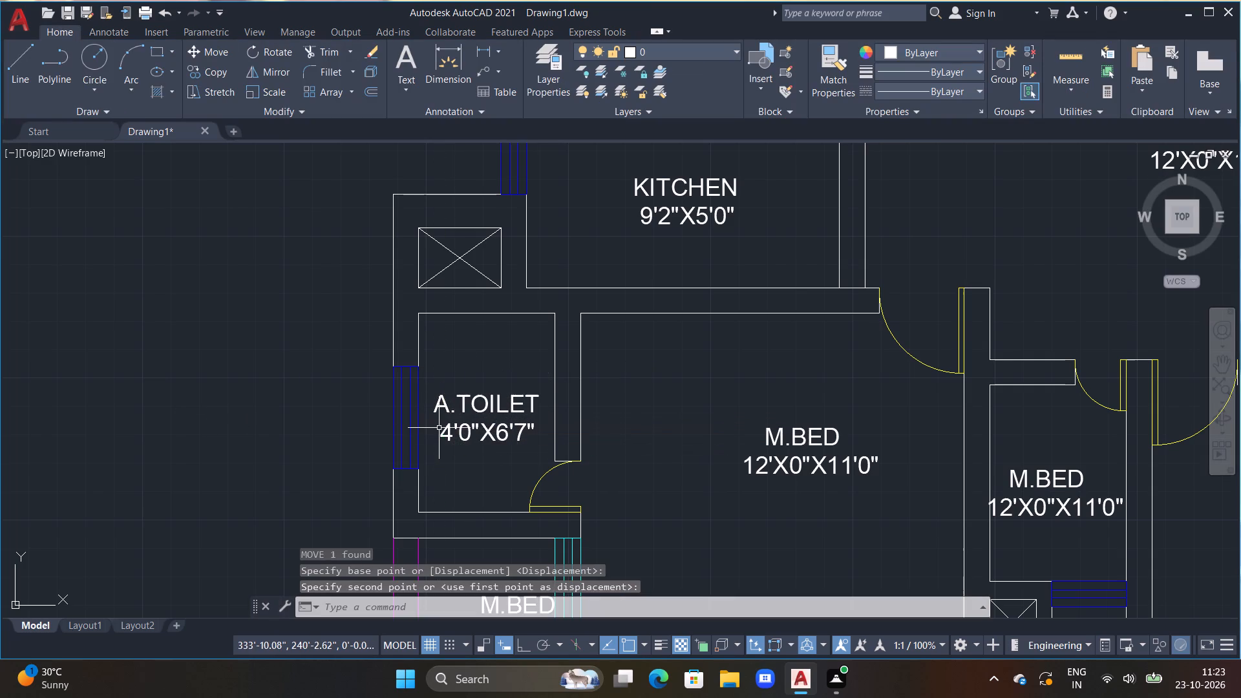
Change the size on the M.BED label in the room east of A.TOILET to 11'3"X12'0" and centre the two lines.
middle_drag(468, 467, 449, 385)
middle_drag(666, 459, 651, 372)
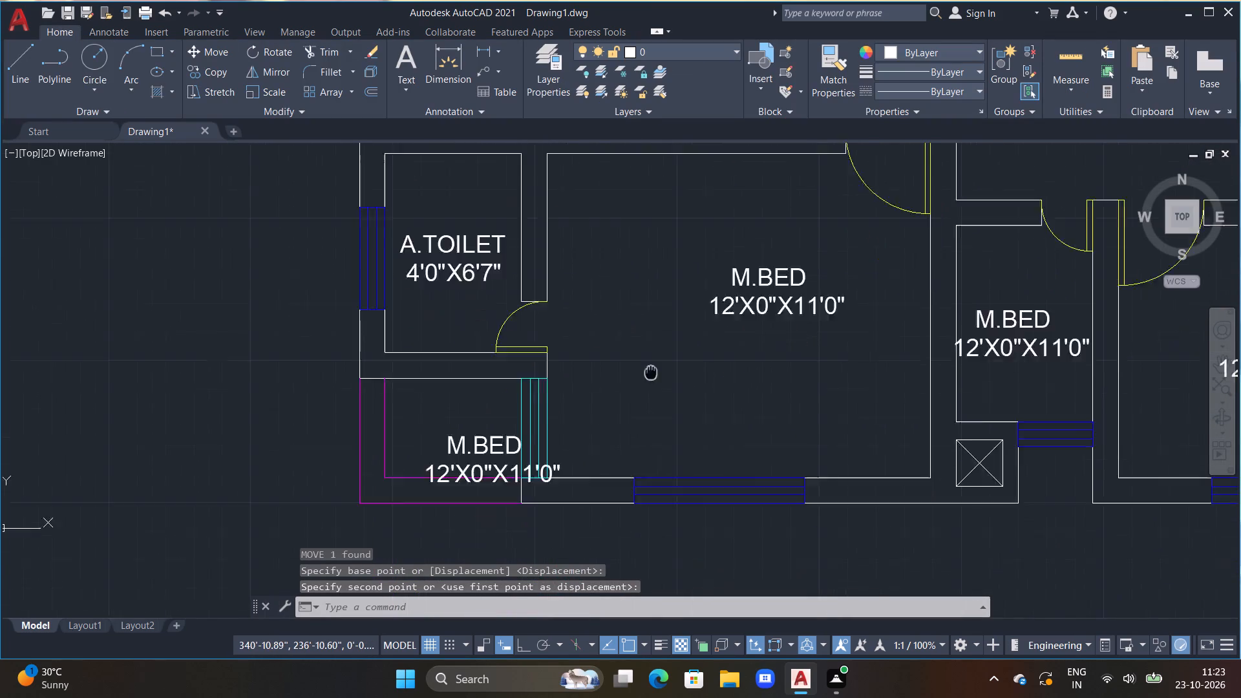
middle_drag(651, 372, 651, 338)
scroll(668, 376, down, 1)
middle_drag(685, 360, 597, 394)
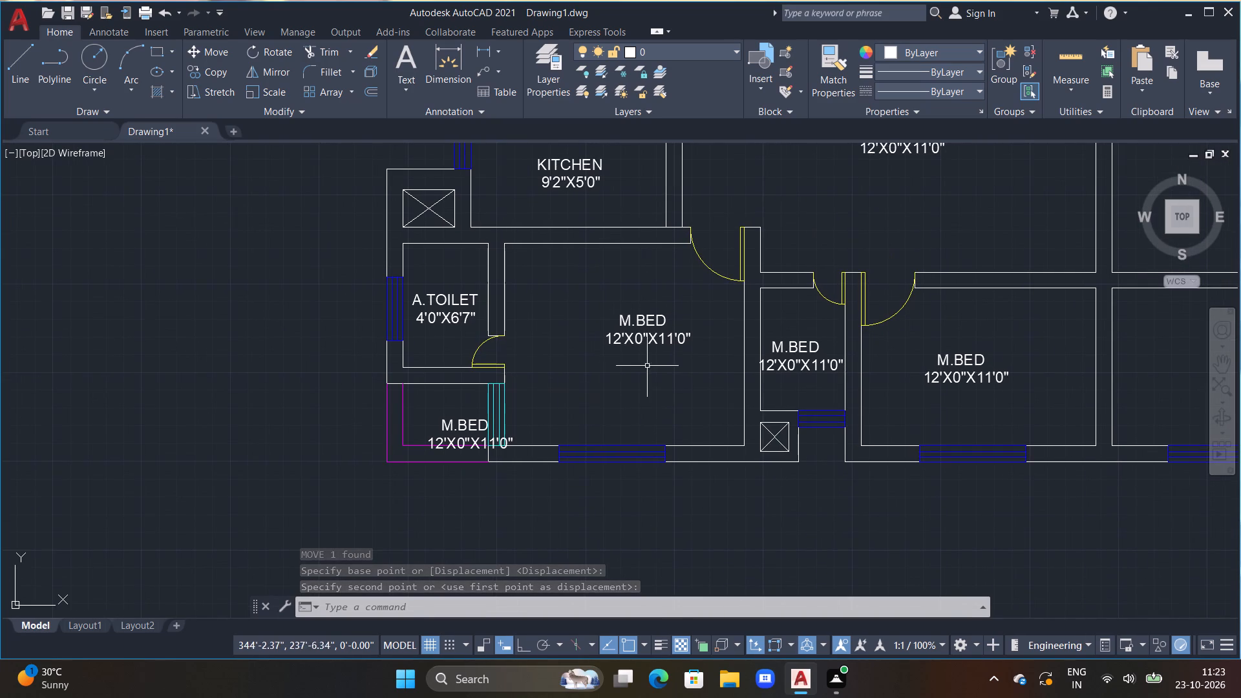
double_click(631, 347)
double_click(627, 339)
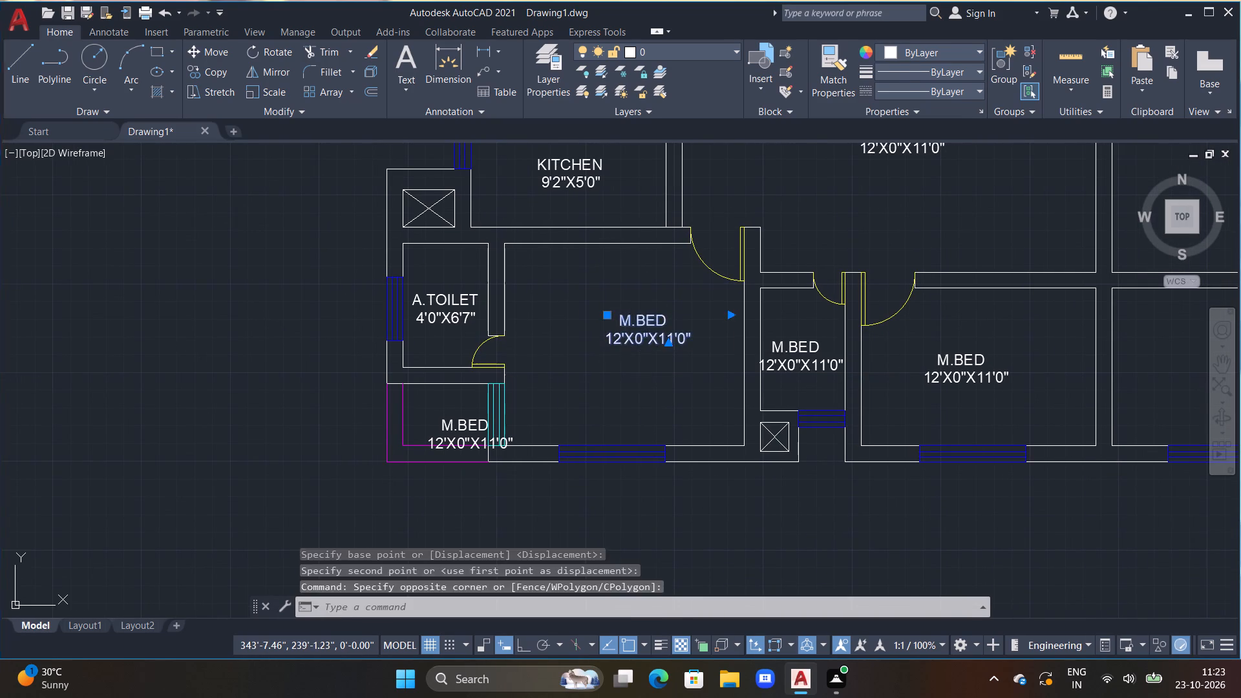
scroll(626, 340, up, 2)
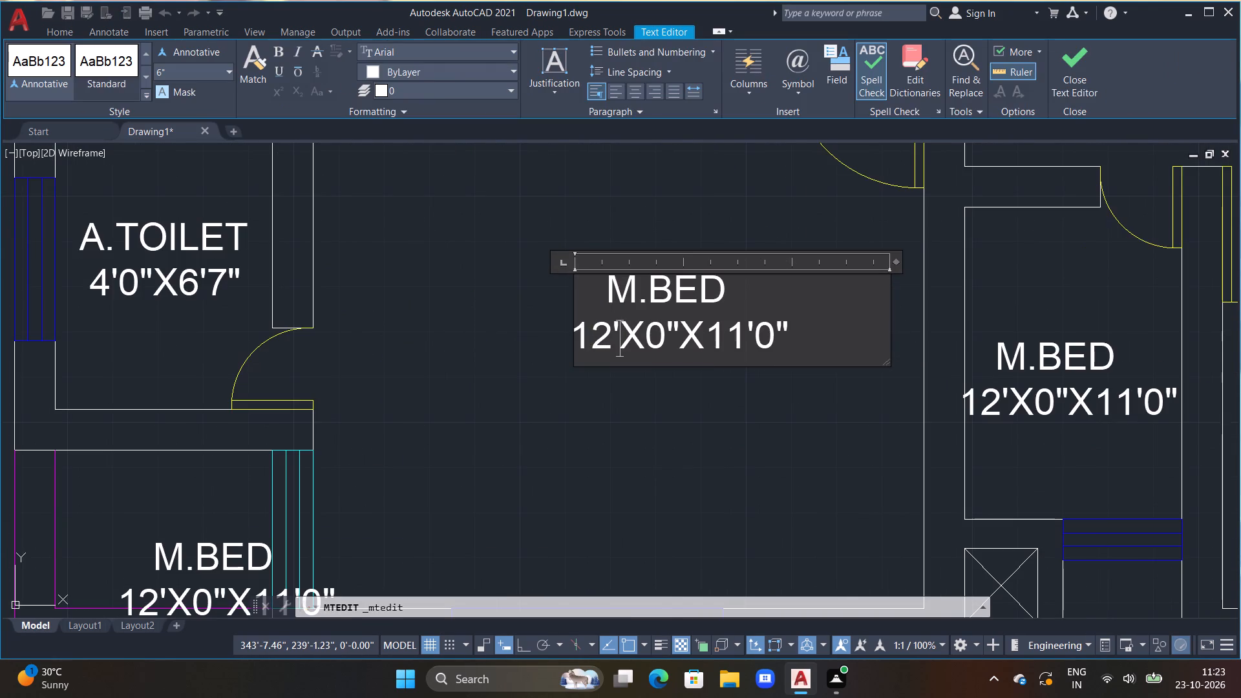
click(770, 337)
drag(795, 331, 516, 345)
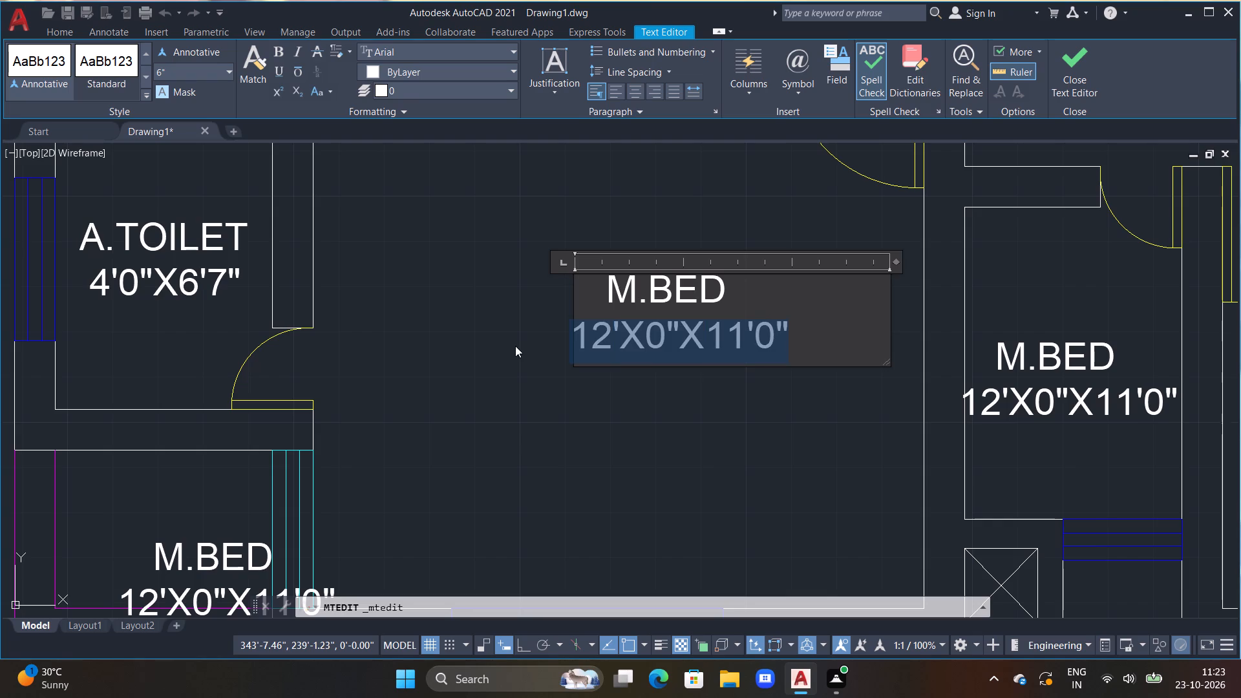
key(BackSpace)
key(space)
text(11'3"X)
text(12'00")
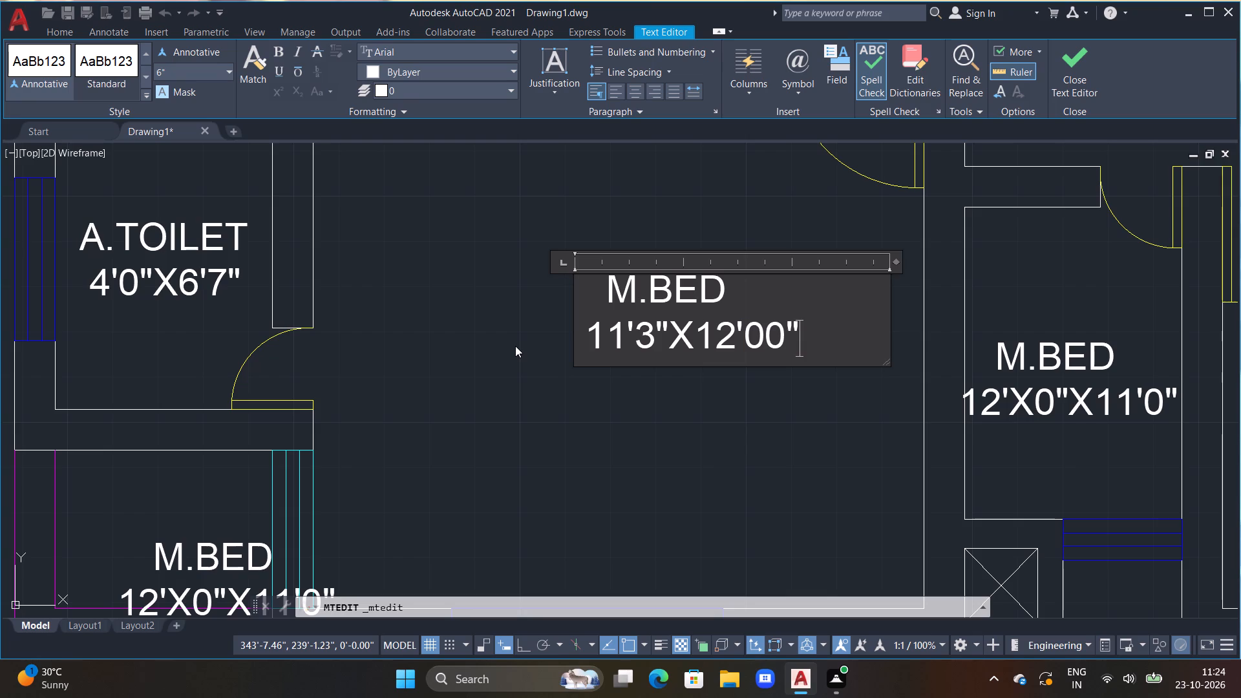
key(BackSpace)
key(BackSpace)
key(shift+quotedbl)
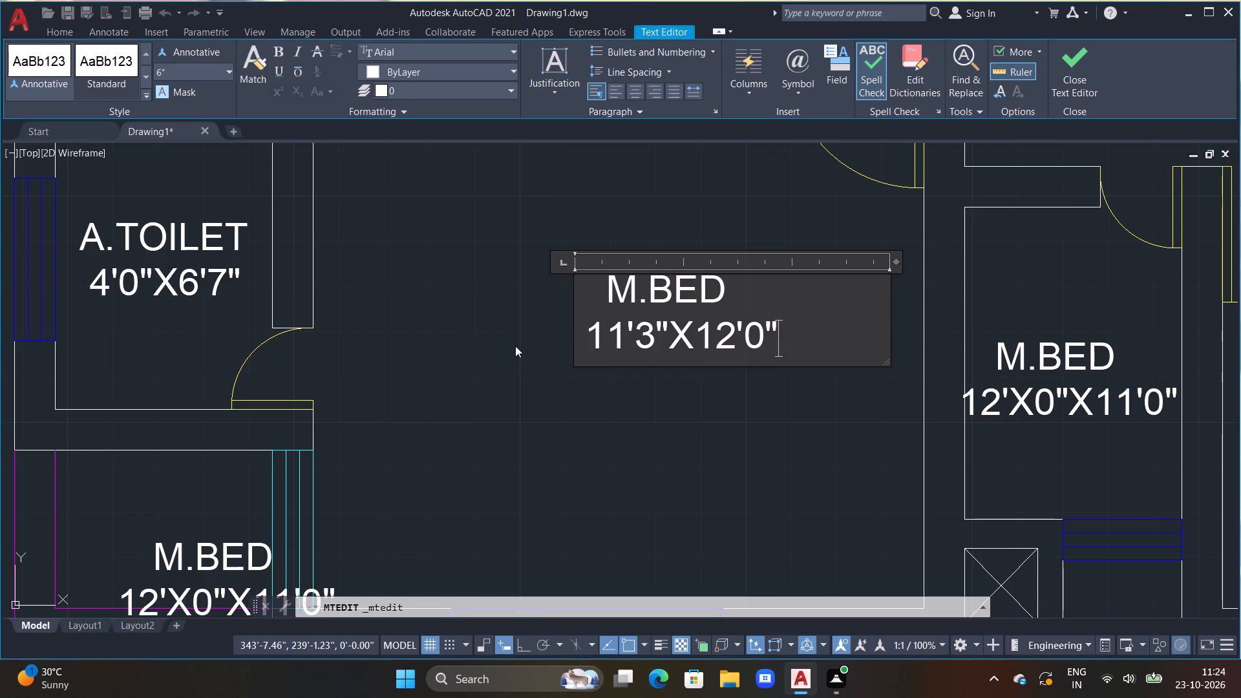
click(596, 290)
key(space)
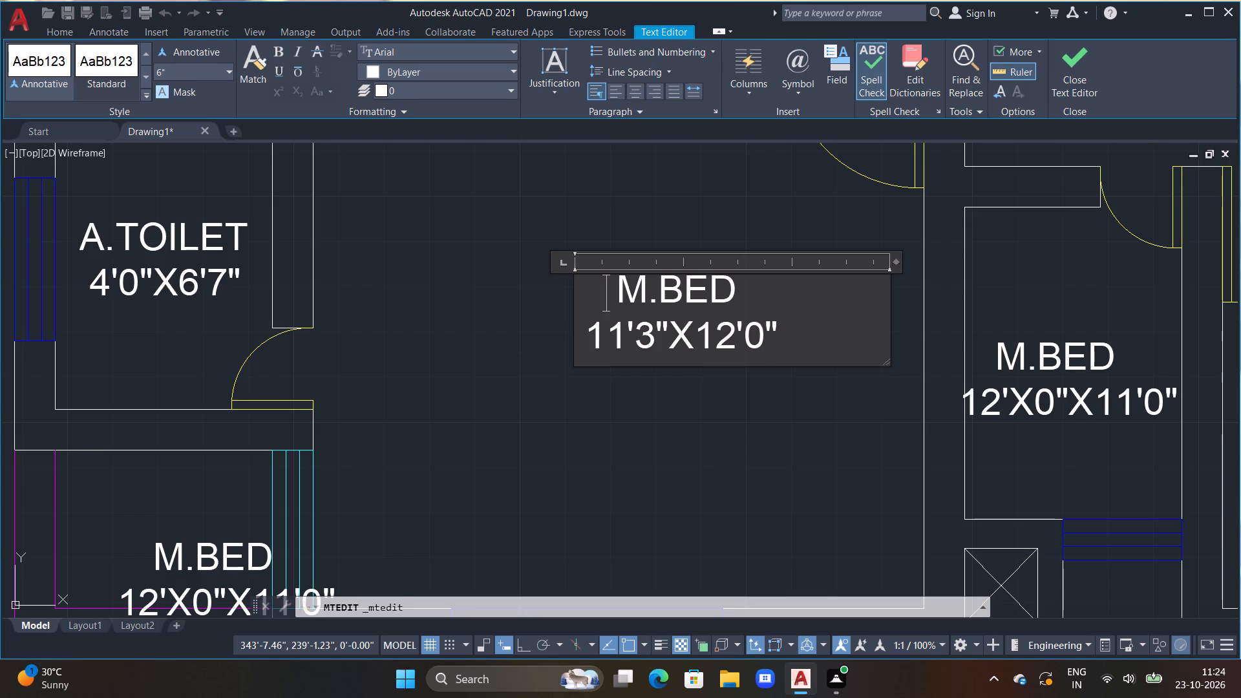
click(524, 410)
Move the M.BED 11'3"X12'0" label southwest to the middle of its room.
scroll(530, 395, down, 3)
click(560, 365)
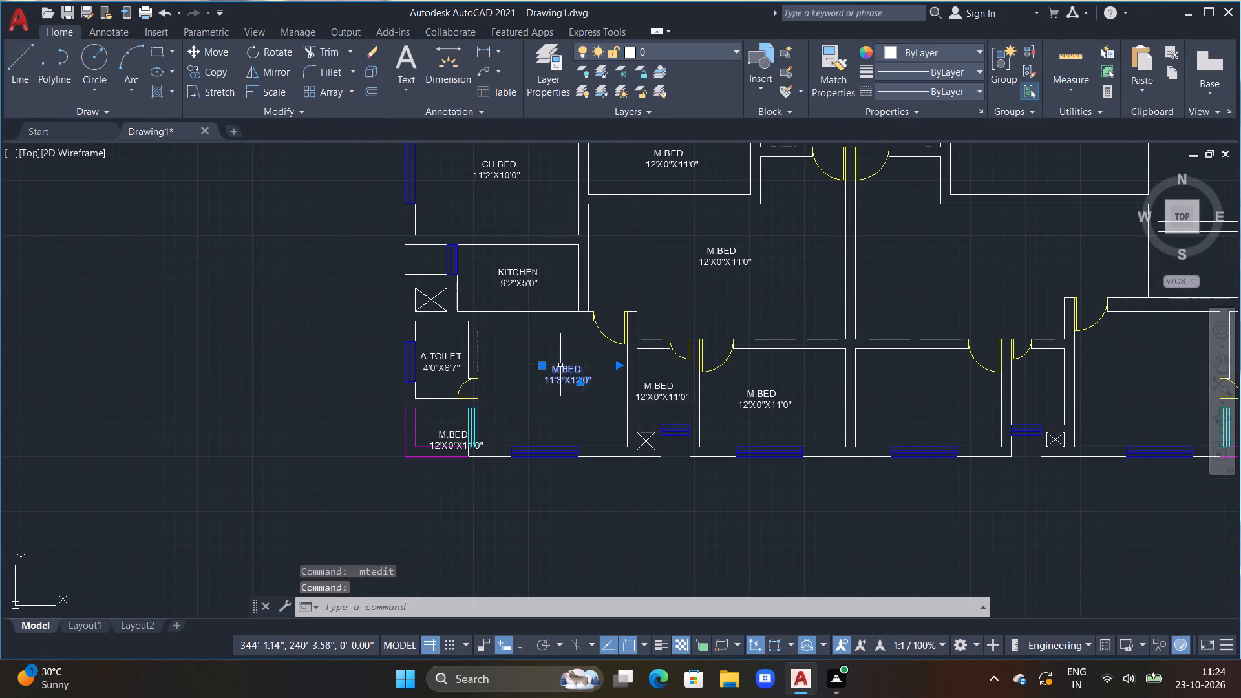
key(m)
key(space)
drag(562, 410, 560, 416)
click(544, 425)
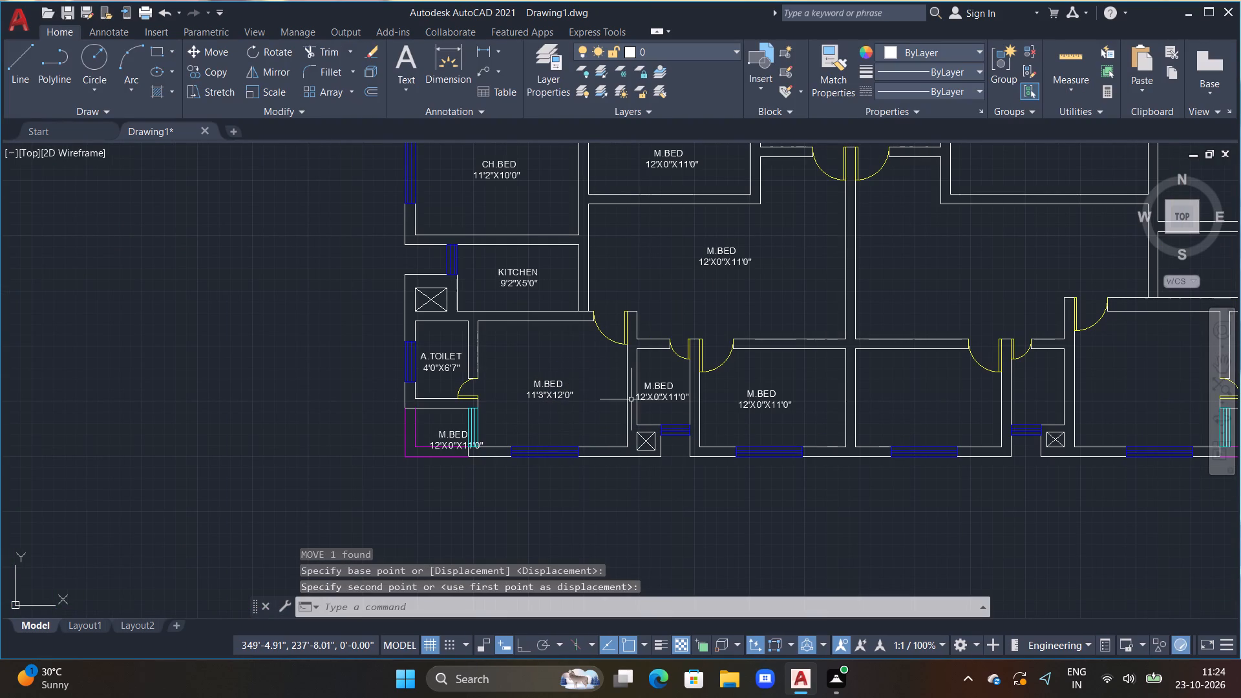
Change the M.BED label in the narrow room east of the 11'3"X12'0" bedroom to C.TOILET with 4'0"X8'0" centred beneath it.
double_click(655, 385)
scroll(657, 393, up, 3)
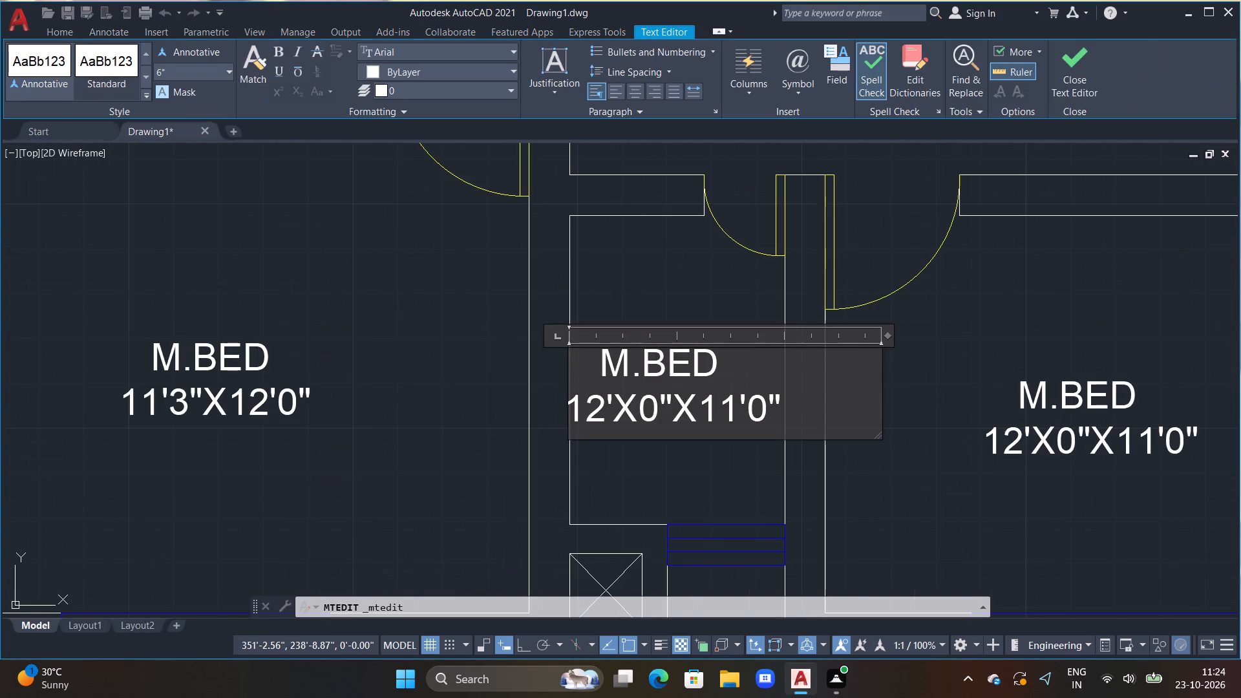
drag(777, 398, 580, 375)
key(BackSpace)
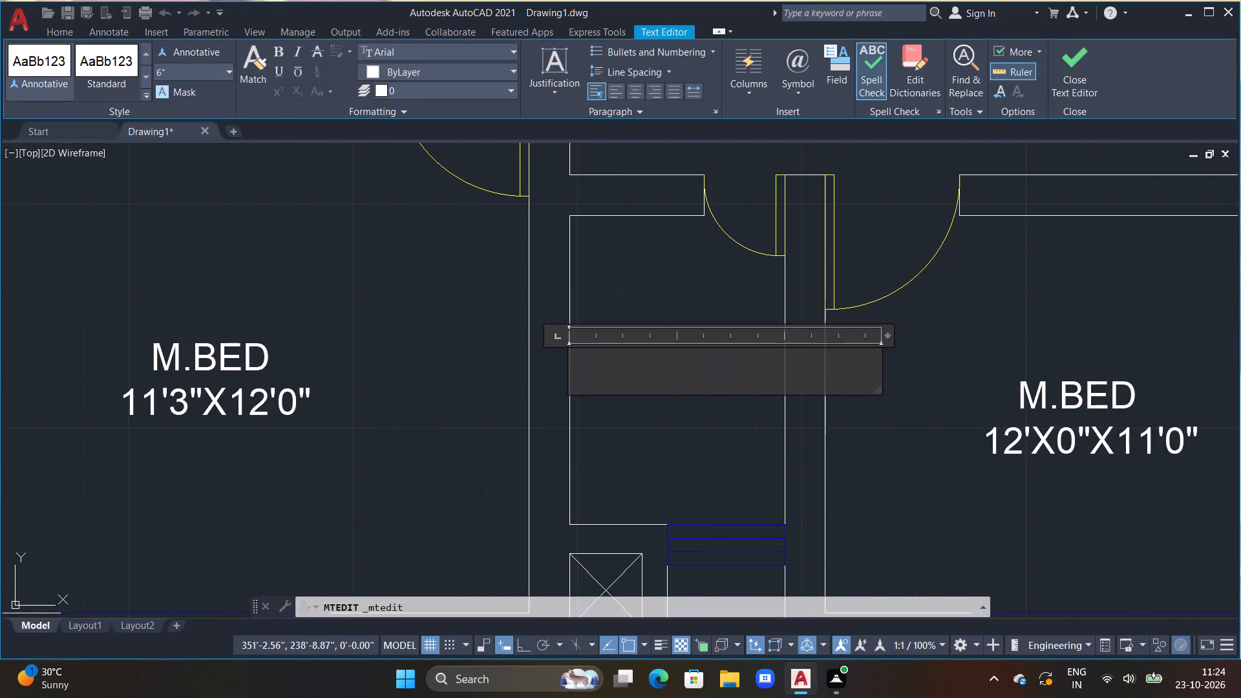
text(C.)
text(TOILET)
key(Return)
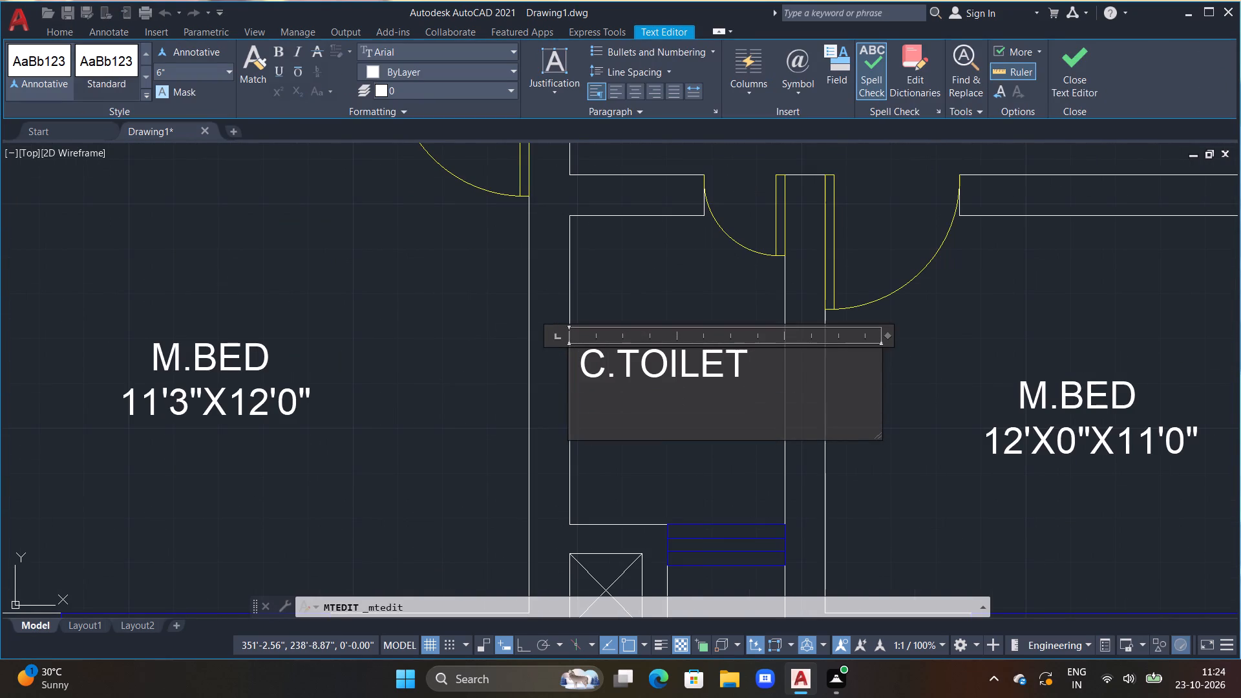
text(4'0"X)
text(5')
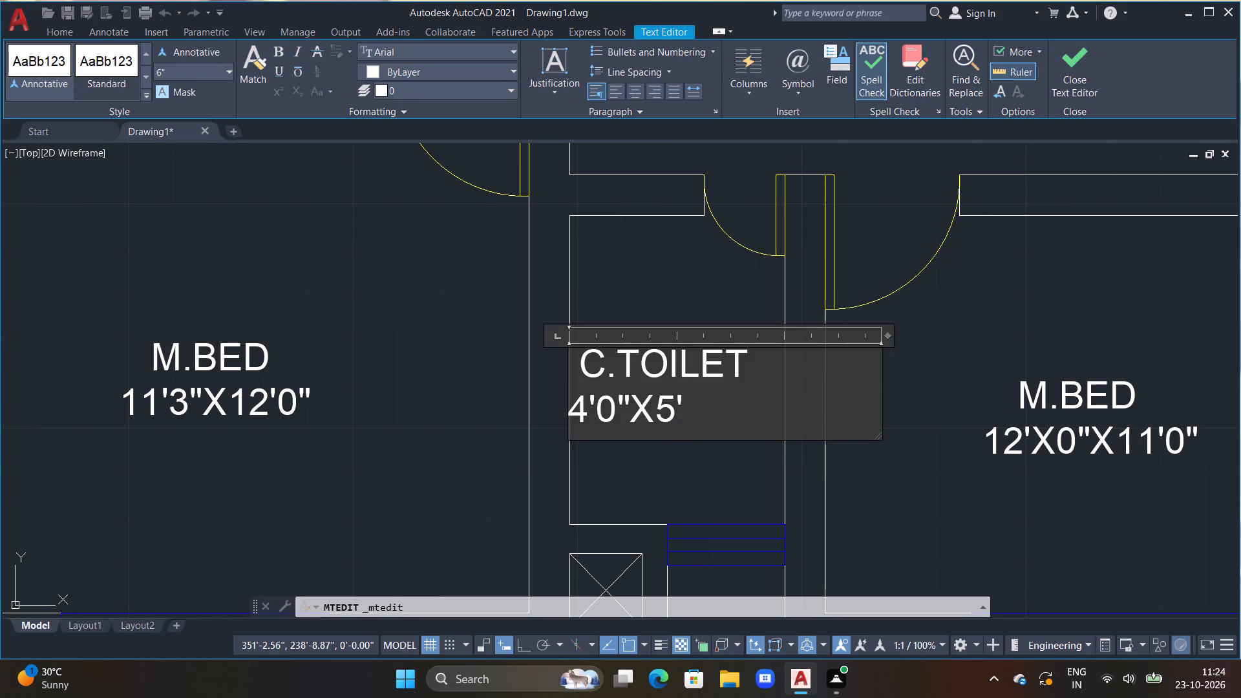
key(BackSpace)
key(BackSpace)
text(8'0")
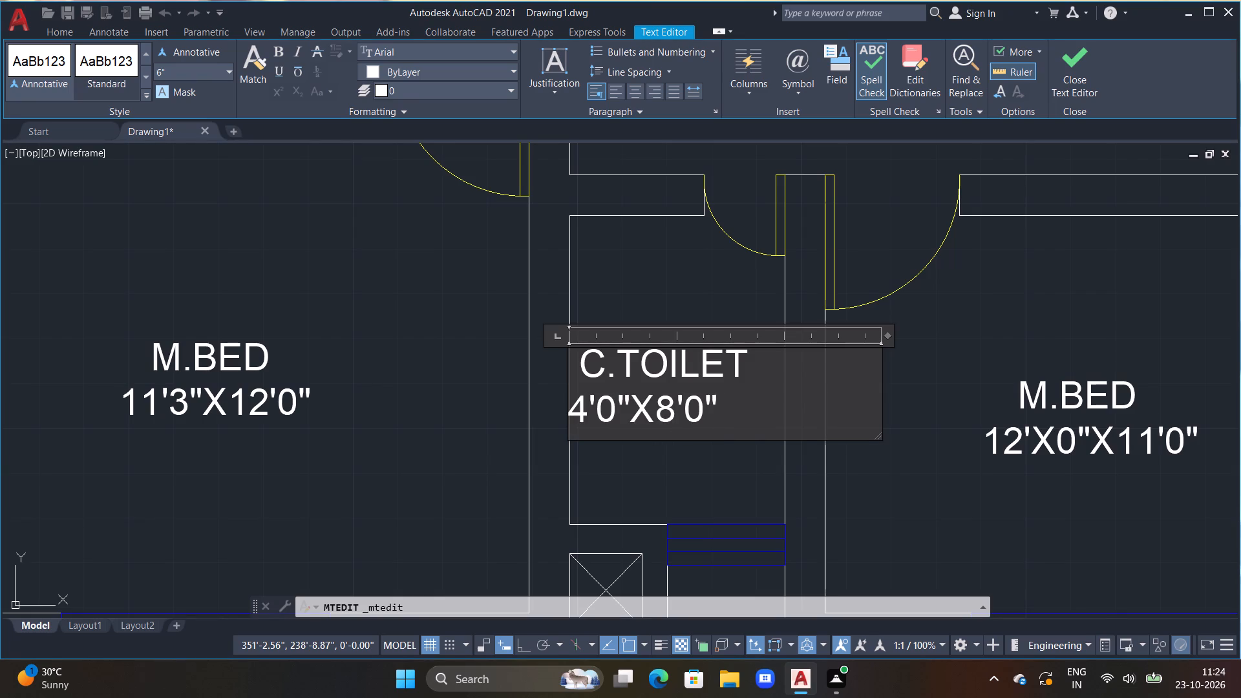
click(573, 417)
key(space)
key(space)
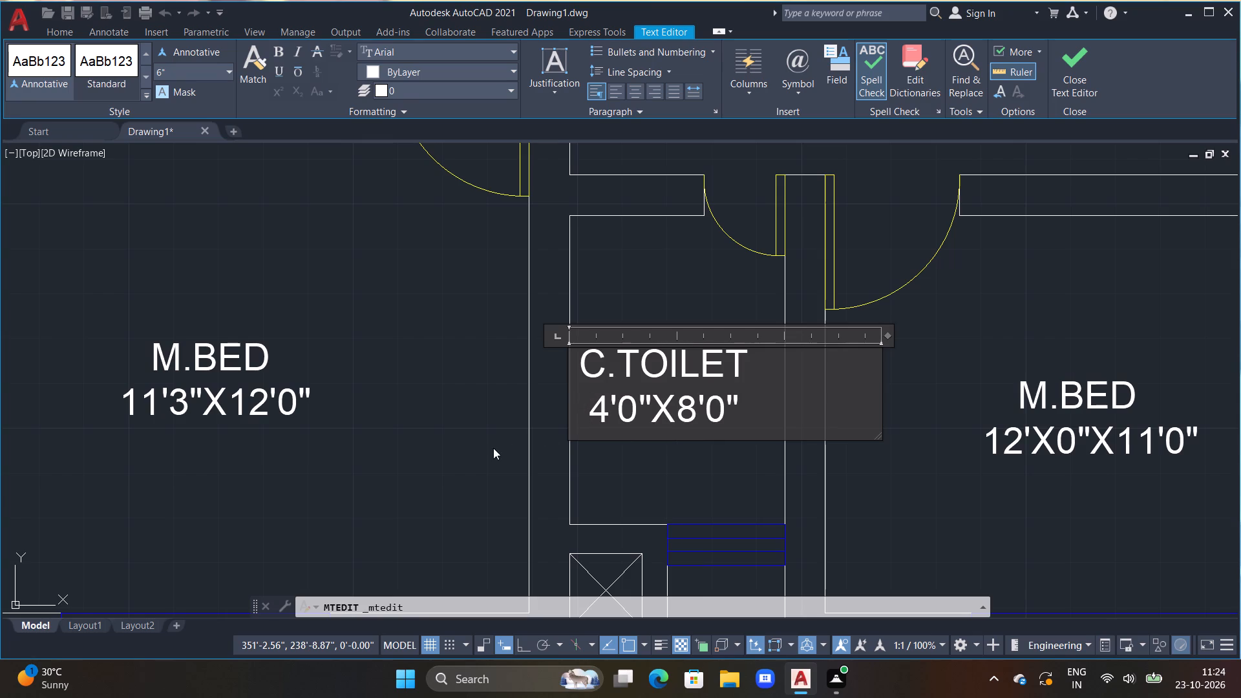
key(space)
key(BackSpace)
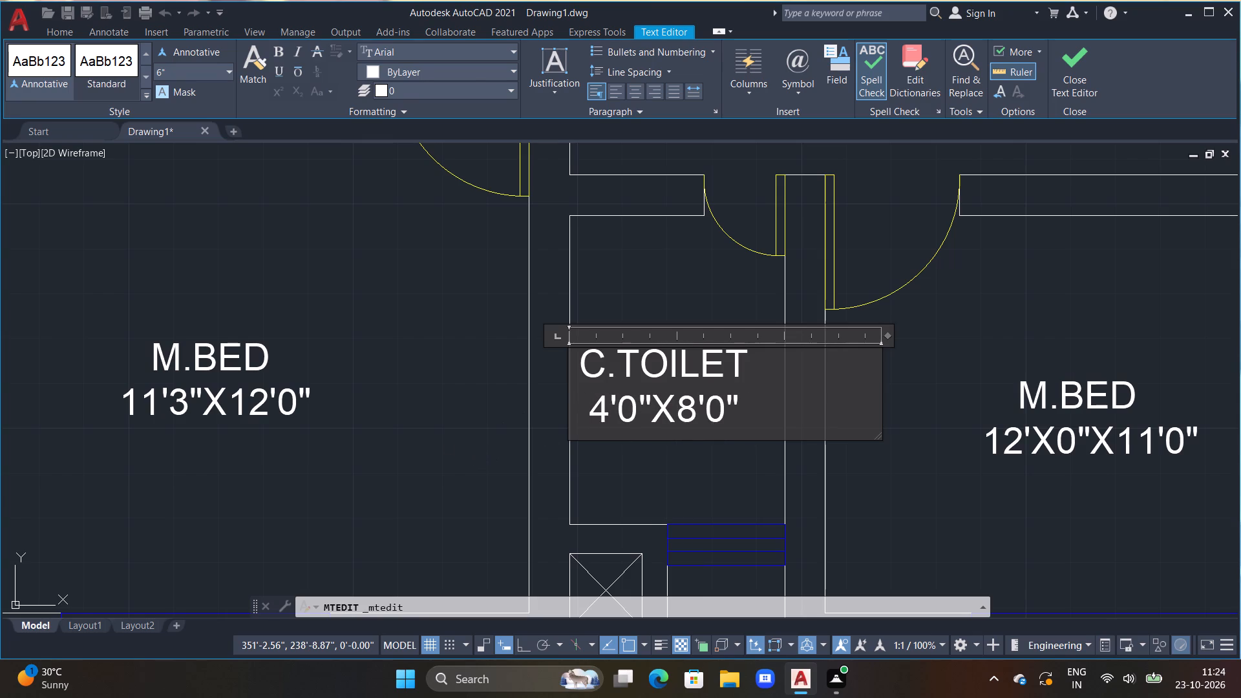
click(445, 441)
Move the C.TOILET 4'0"X8'0" label slightly southeast so it sits centrally in its room.
click(629, 407)
click(668, 419)
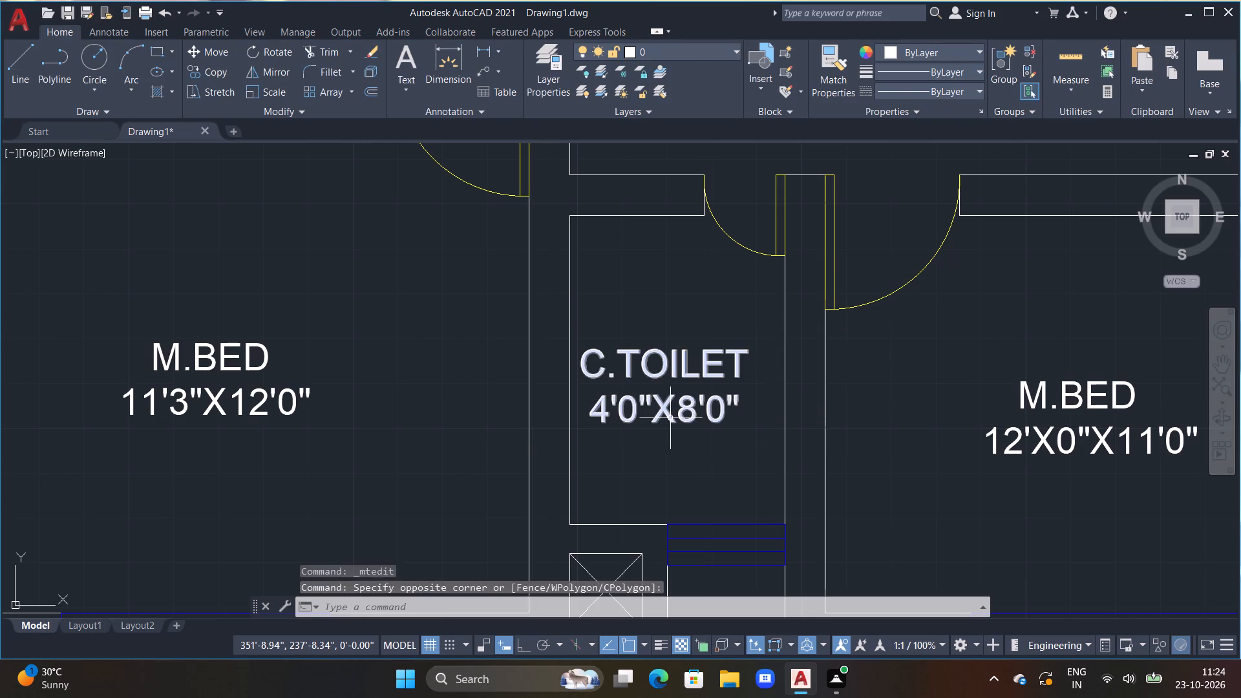
click(670, 419)
text(M)
key(space)
drag(672, 428, 688, 439)
click(688, 439)
Change the M.BED label in the small space south of A.TOILET to VER with 4'0"X5'0" beneath it.
scroll(691, 438, down, 1)
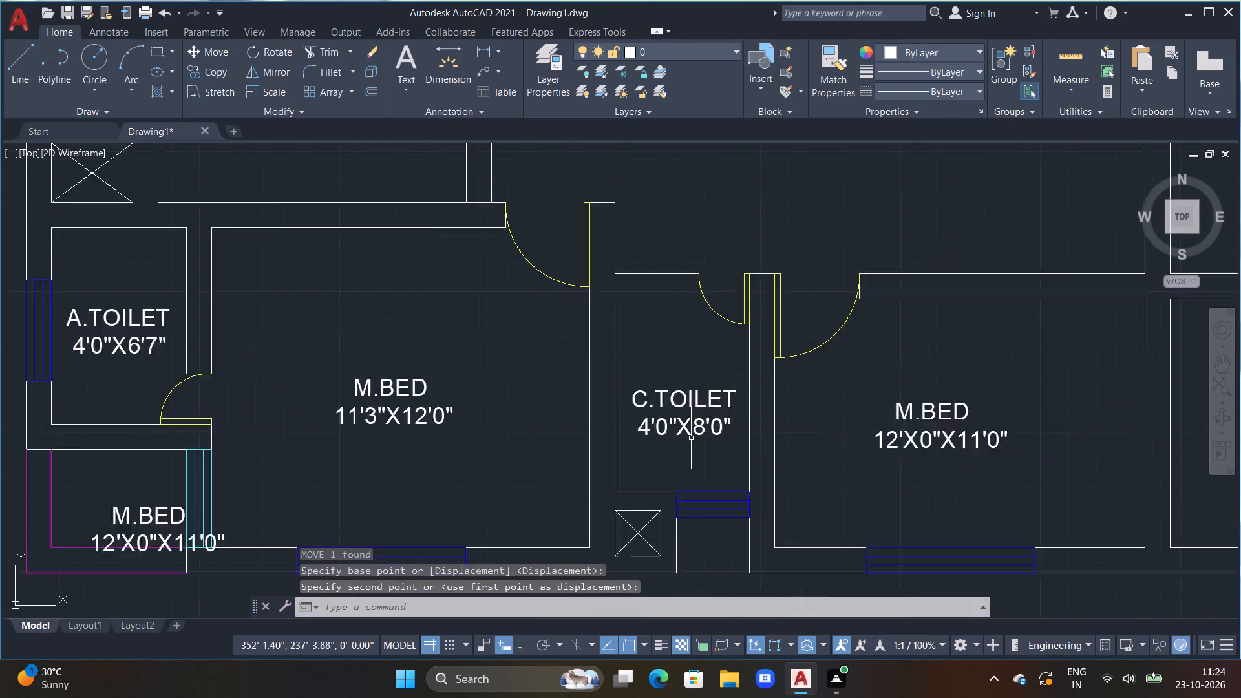
scroll(691, 438, down, 1)
scroll(603, 503, down, 1)
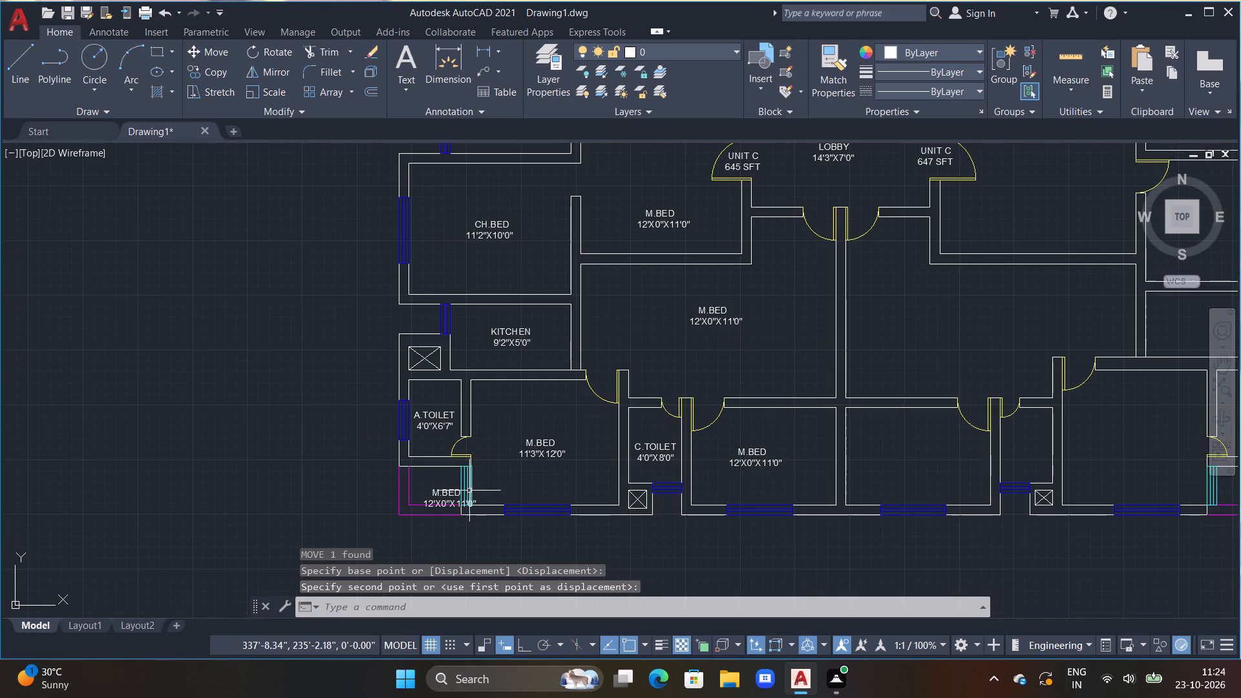
middle_drag(475, 489, 547, 436)
scroll(496, 456, up, 2)
double_click(514, 418)
scroll(514, 419, up, 2)
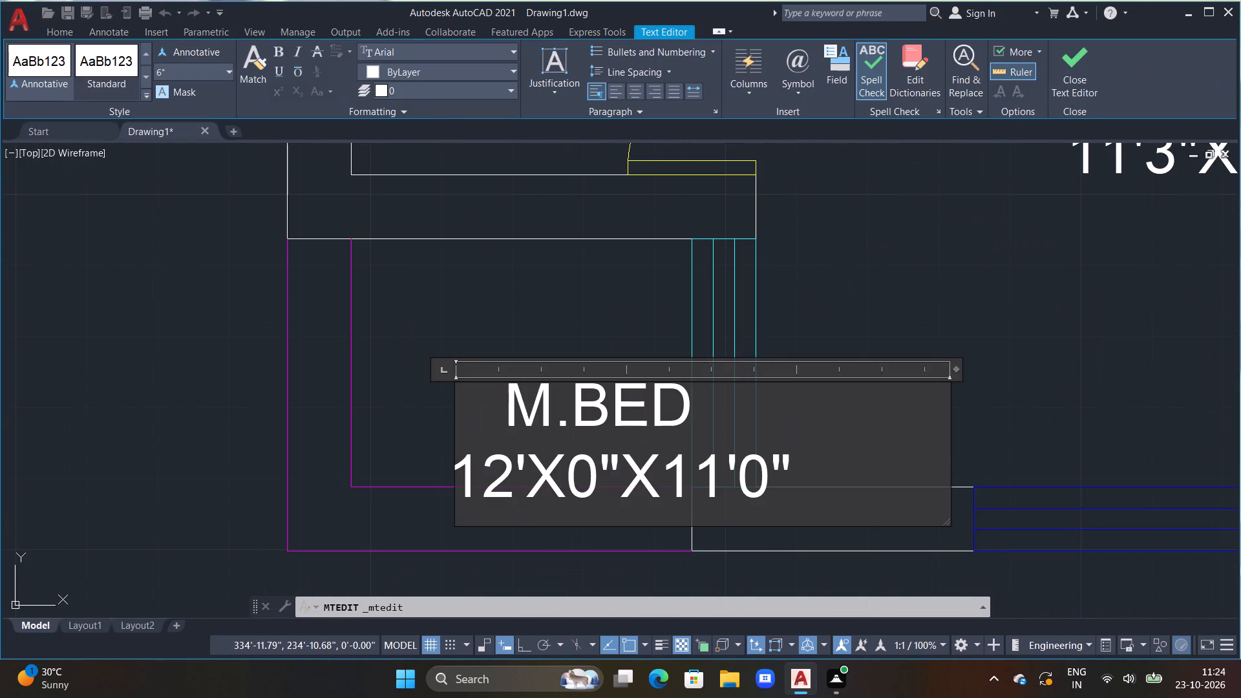
drag(800, 472, 464, 395)
key(BackSpace)
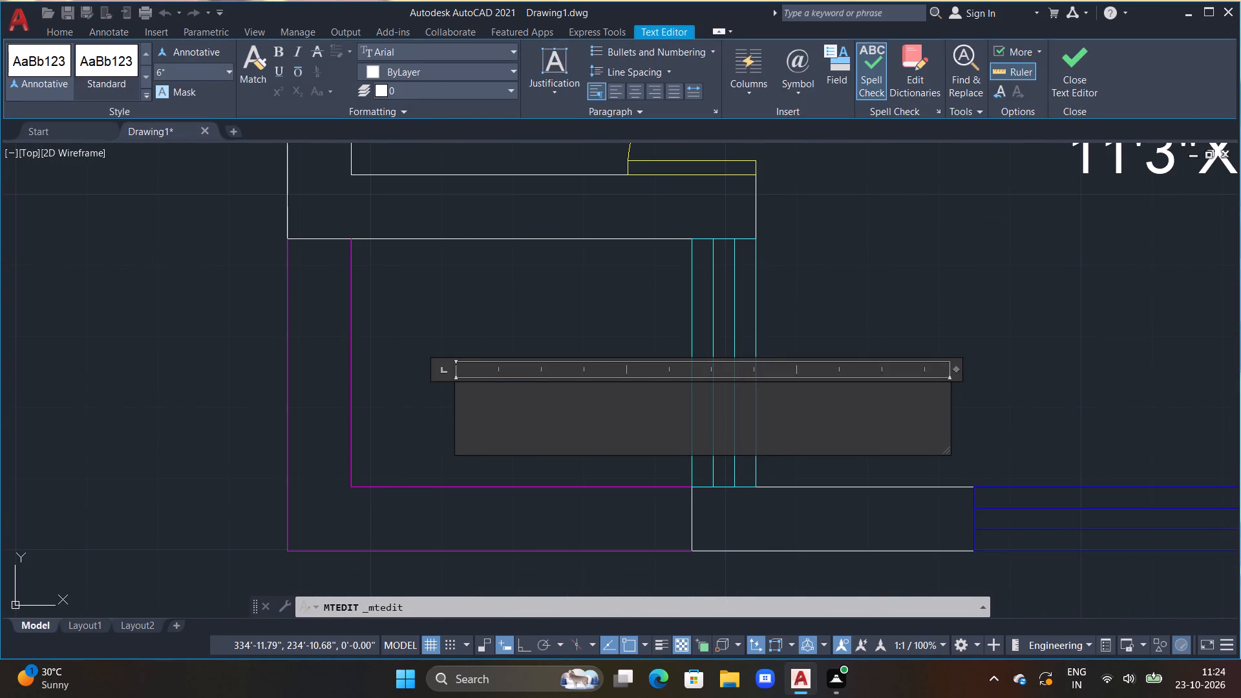
key(space)
text(VER)
key(Return)
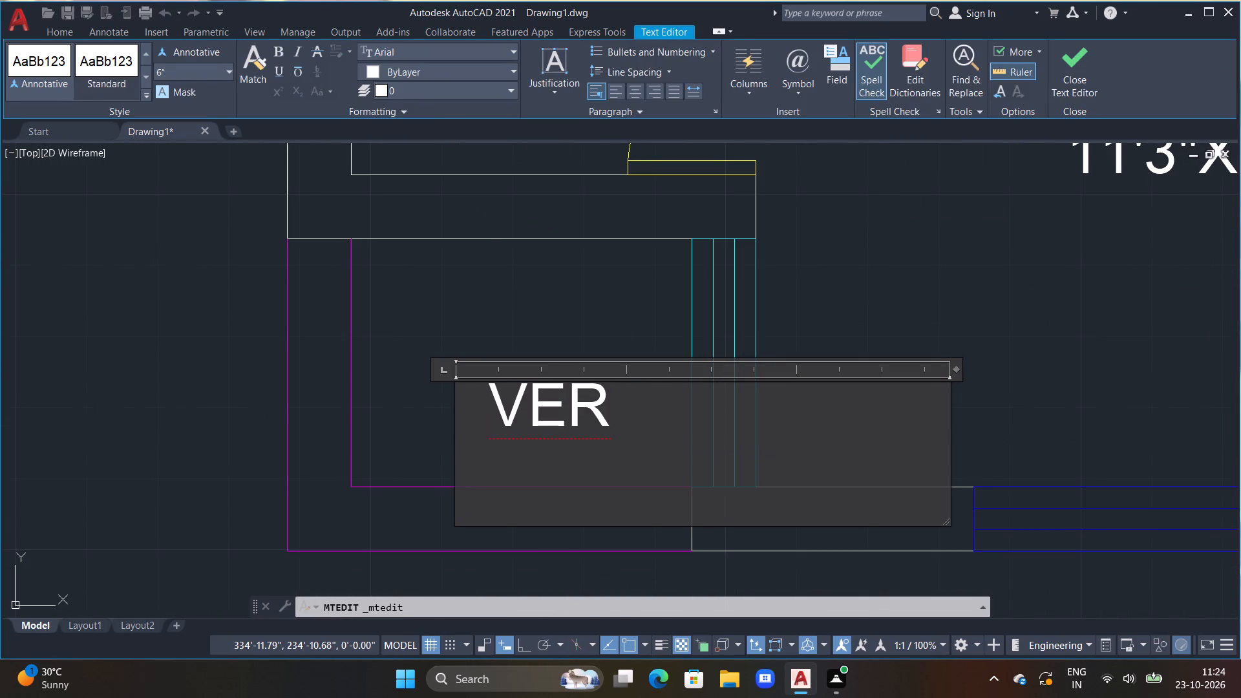
text(4'0"X5'0")
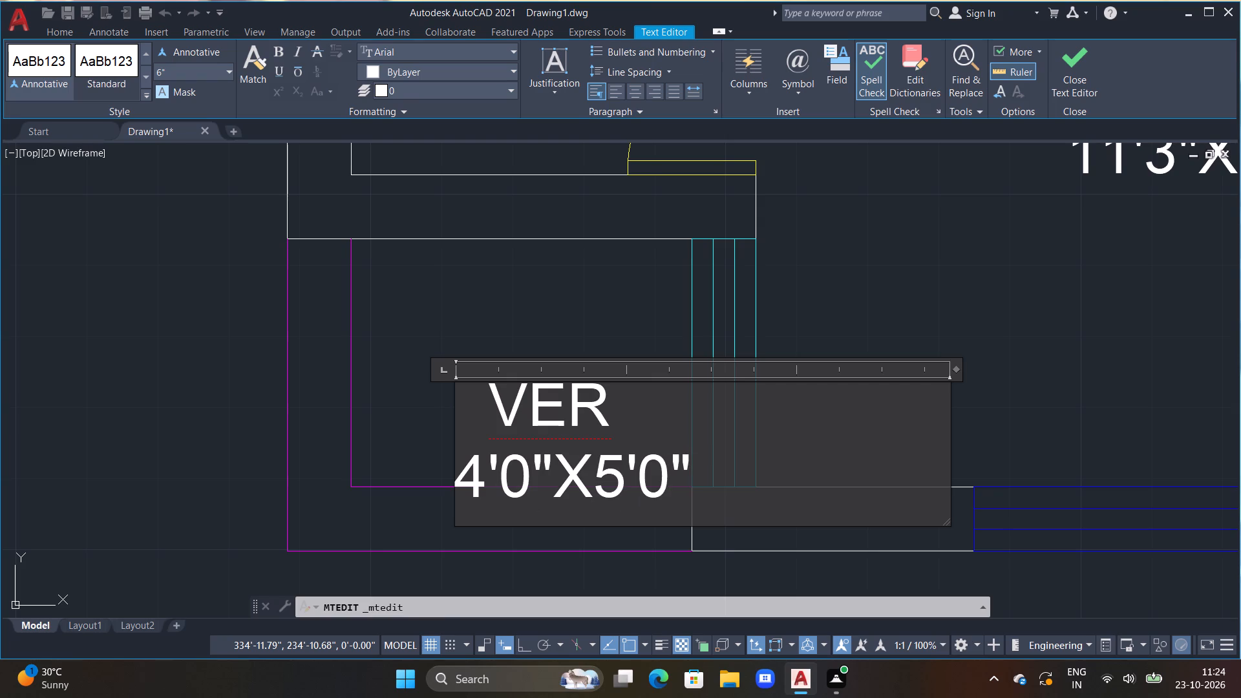
click(535, 321)
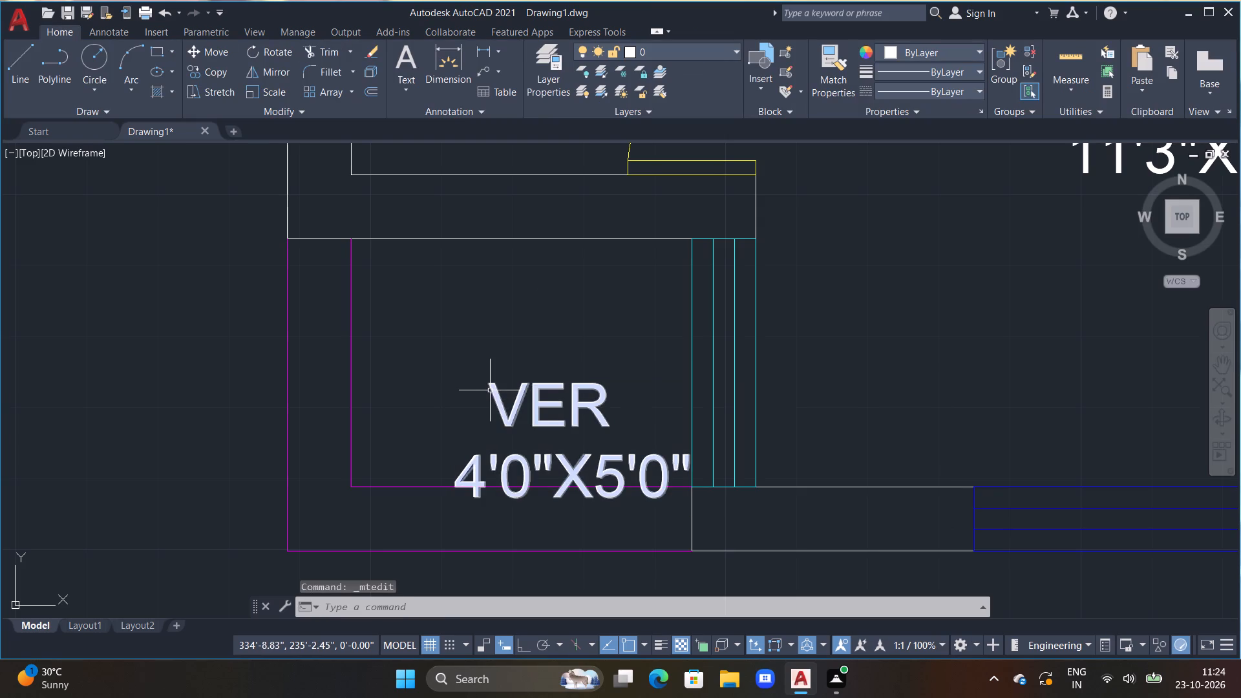
Move the VER 4'0"X5'0" label northwest to the middle of its space.
click(492, 388)
text(M)
key(space)
click(493, 388)
click(444, 326)
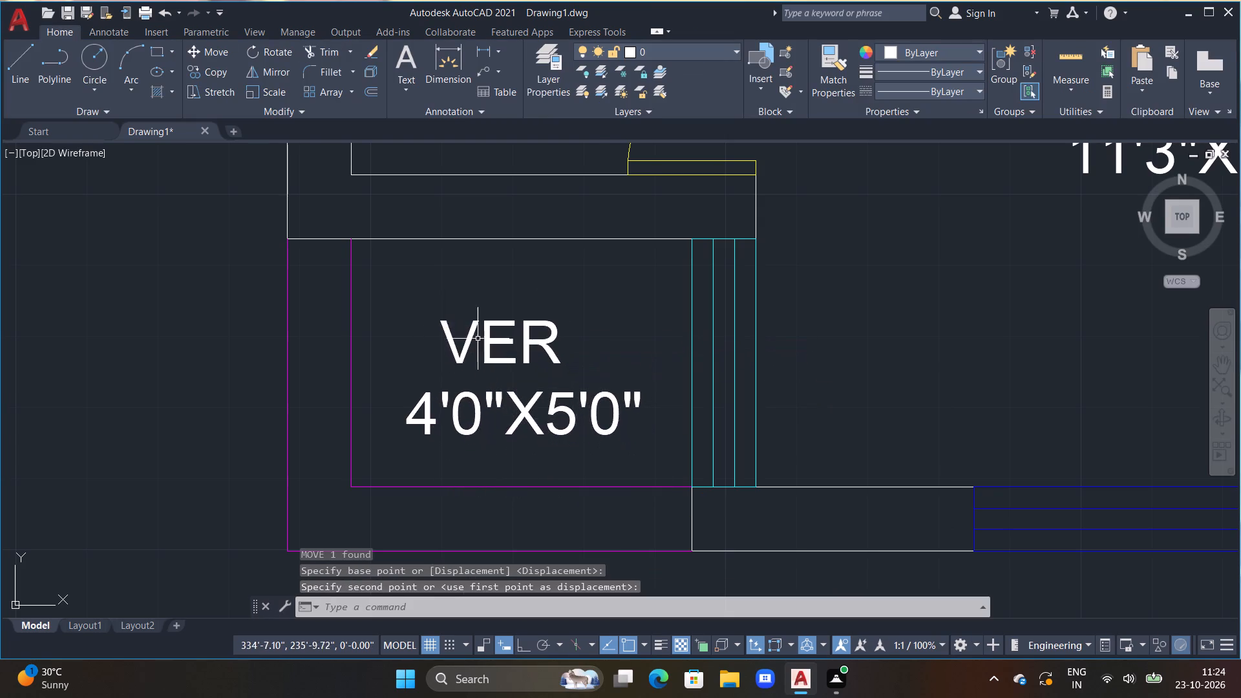
scroll(493, 350, down, 2)
key(Escape)
Change the M.BED label in the room east of C.TOILET to CH.BED with the size 11'0"X10'0".
scroll(584, 423, down, 2)
scroll(653, 396, down, 1)
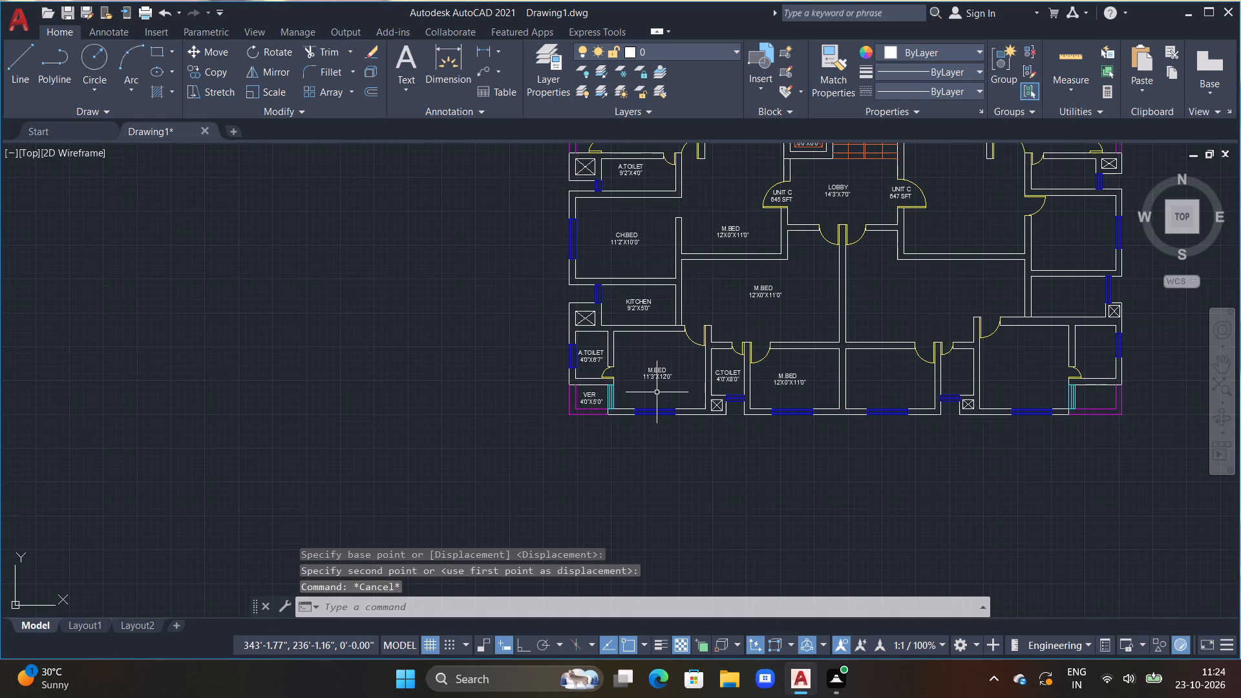
scroll(657, 392, down, 2)
middle_drag(658, 366, 604, 412)
scroll(602, 411, up, 1)
scroll(677, 411, up, 1)
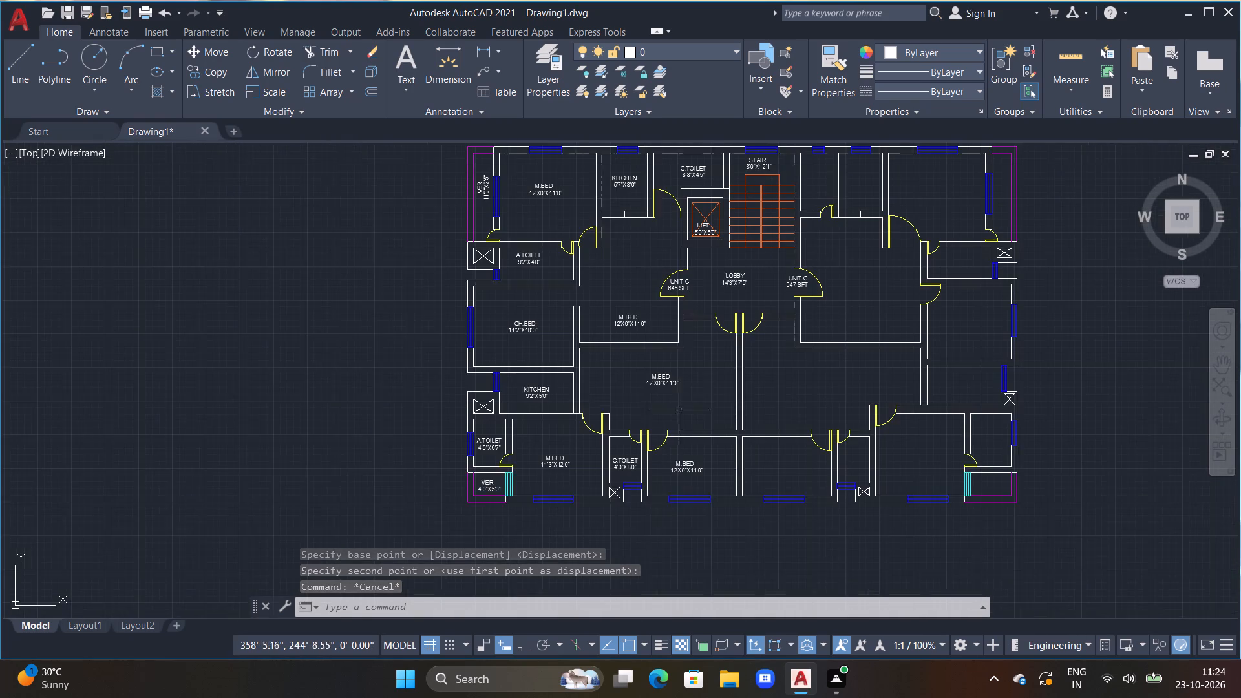
middle_drag(678, 409, 642, 405)
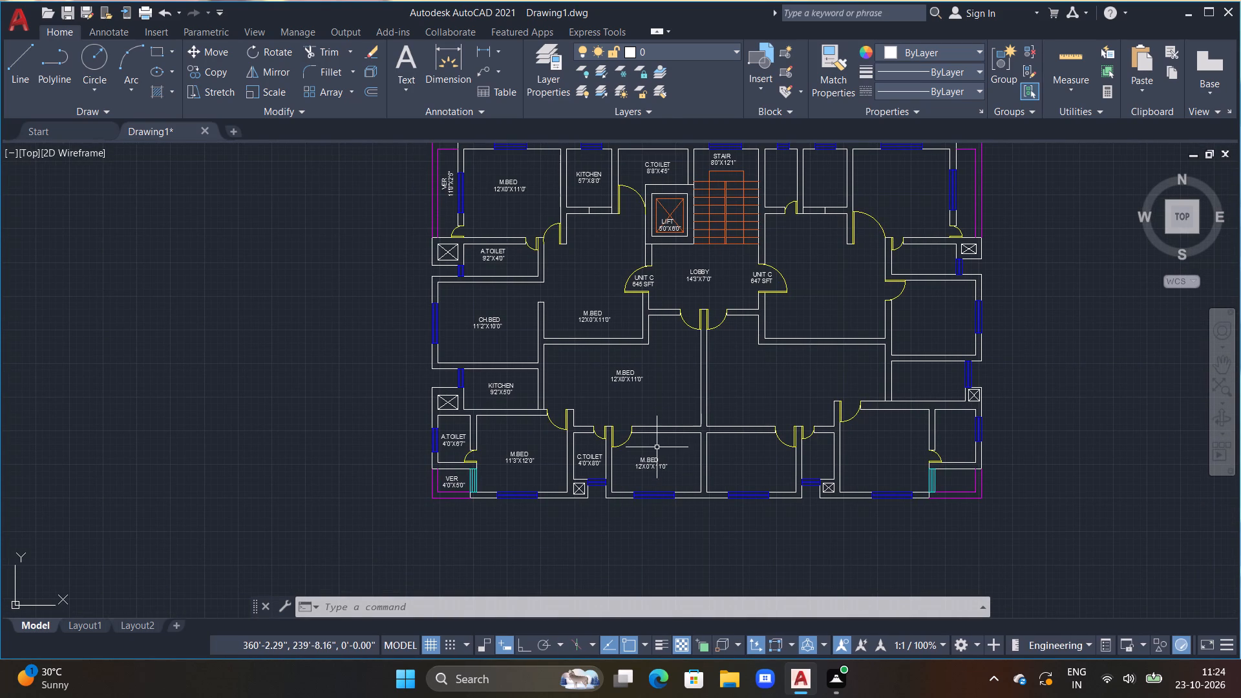
middle_drag(657, 447, 661, 427)
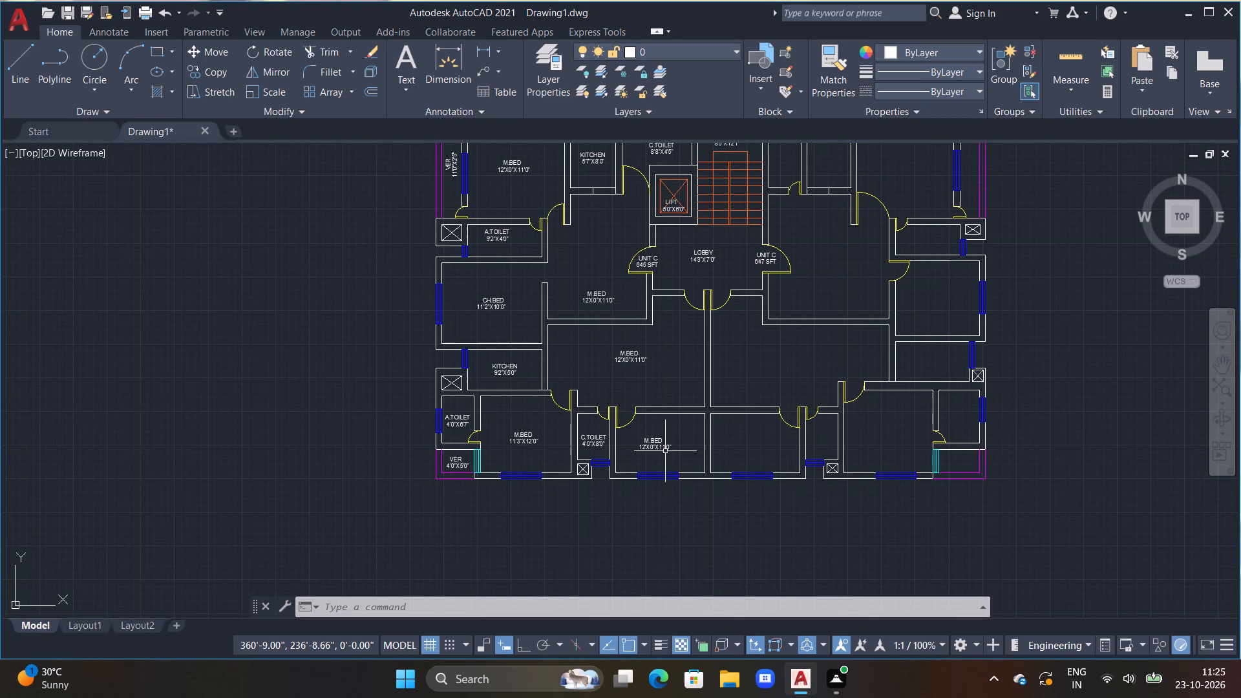
scroll(649, 454, up, 2)
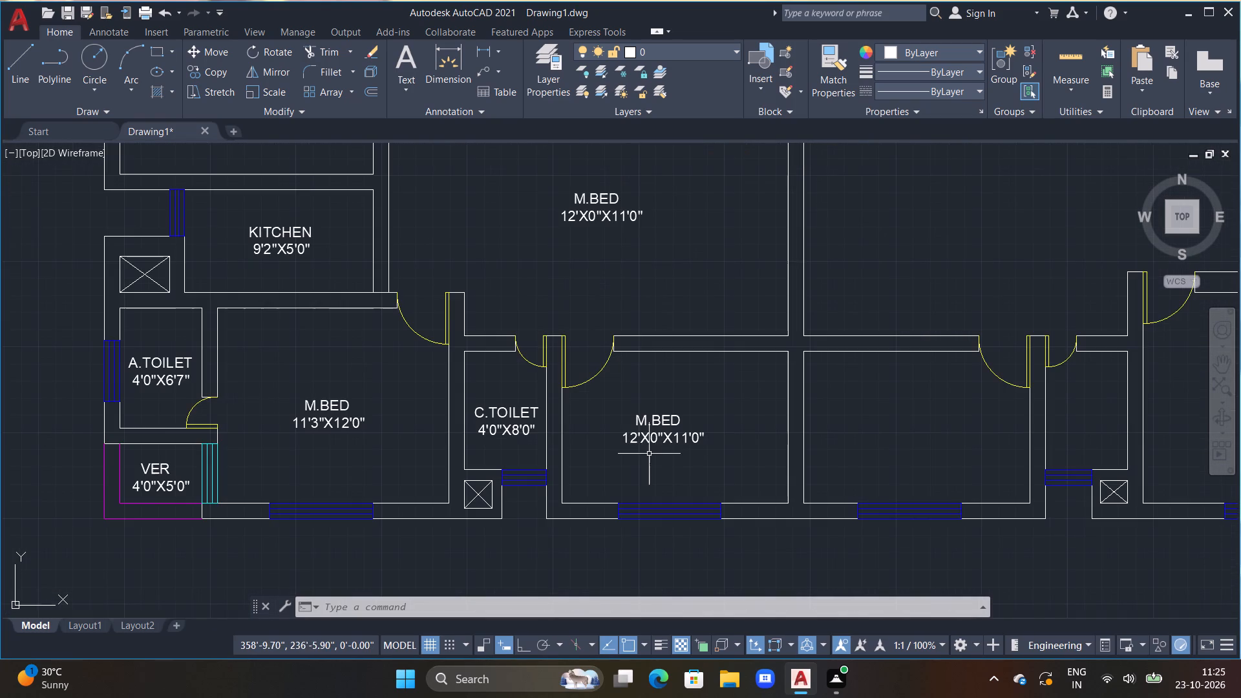
double_click(645, 420)
scroll(645, 420, up, 3)
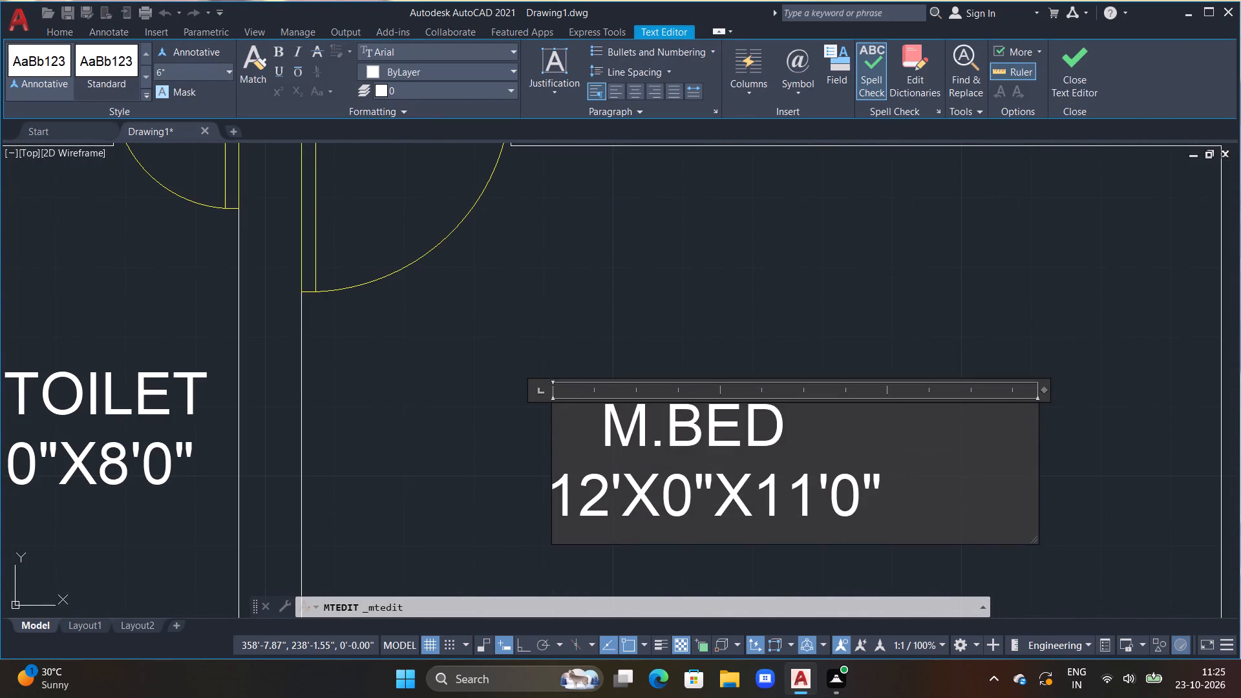
click(655, 443)
key(BackSpace)
text(CH)
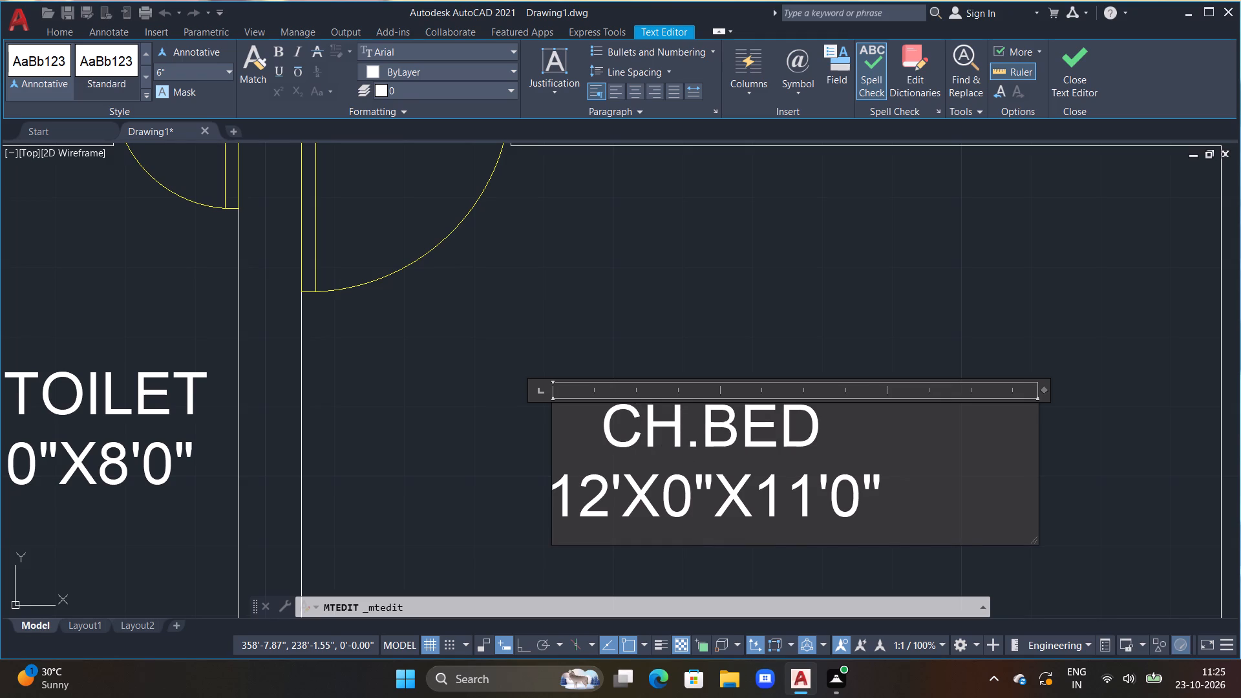
drag(889, 492, 522, 517)
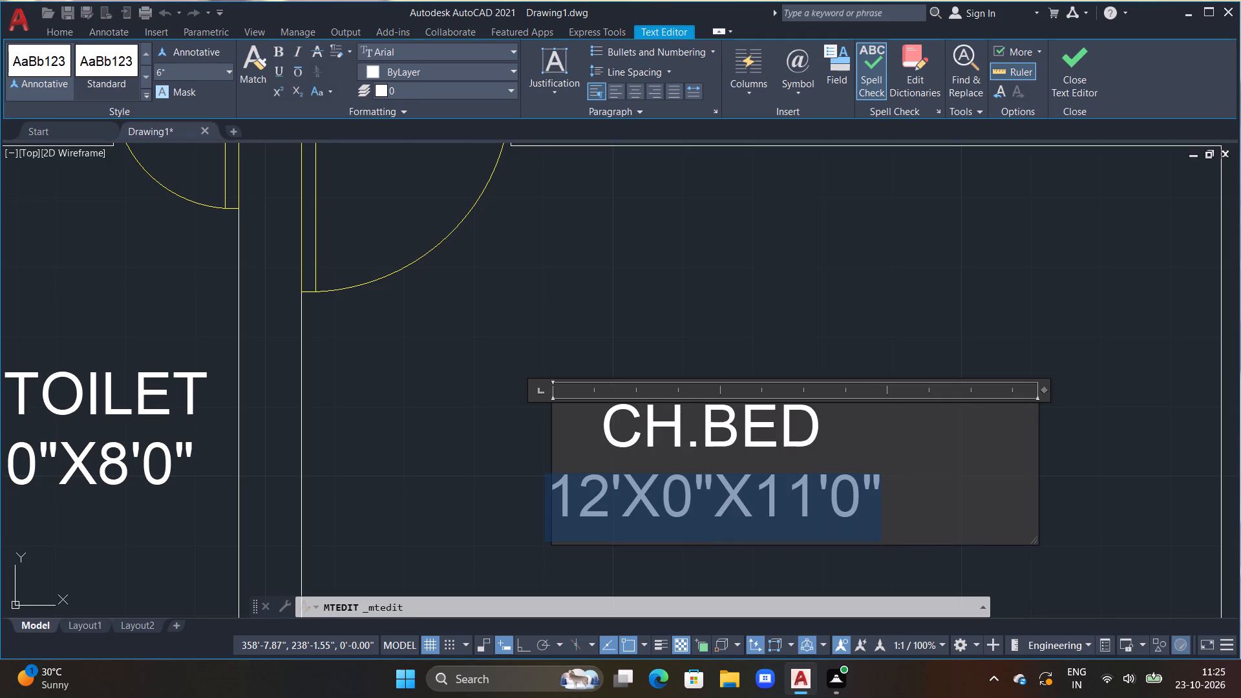
drag(522, 517, 522, 517)
key(BackSpace)
key(space)
text(11'0"X)
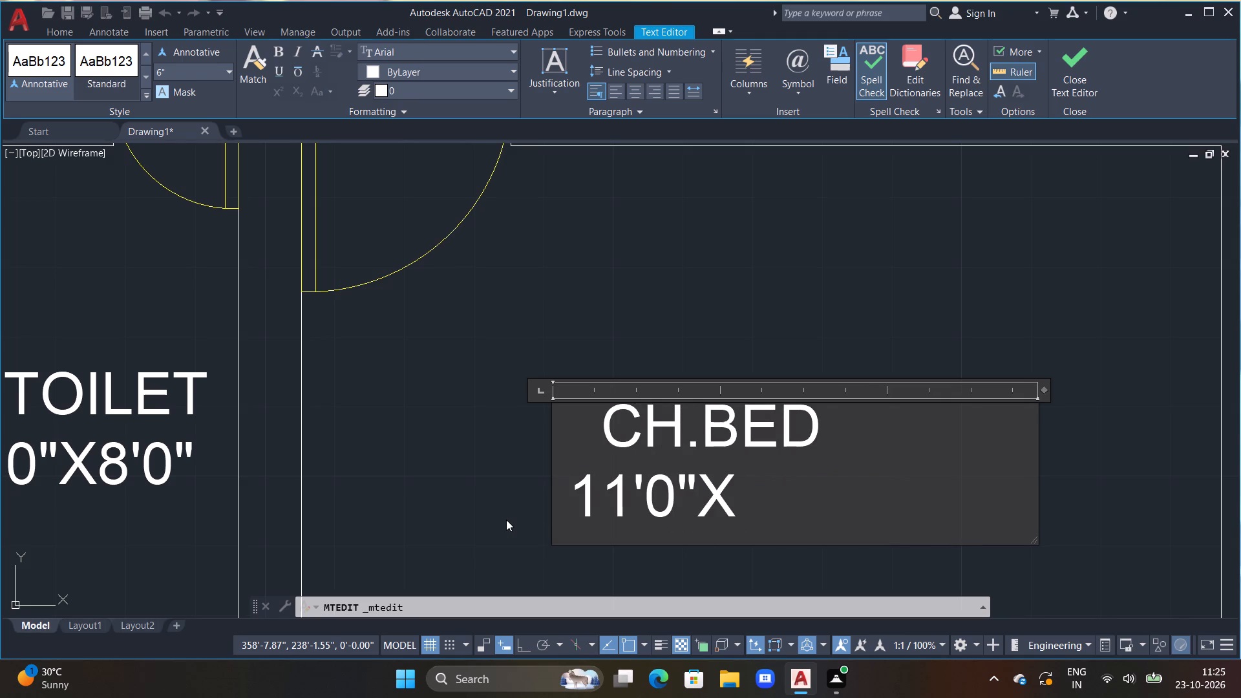
text(10'0")
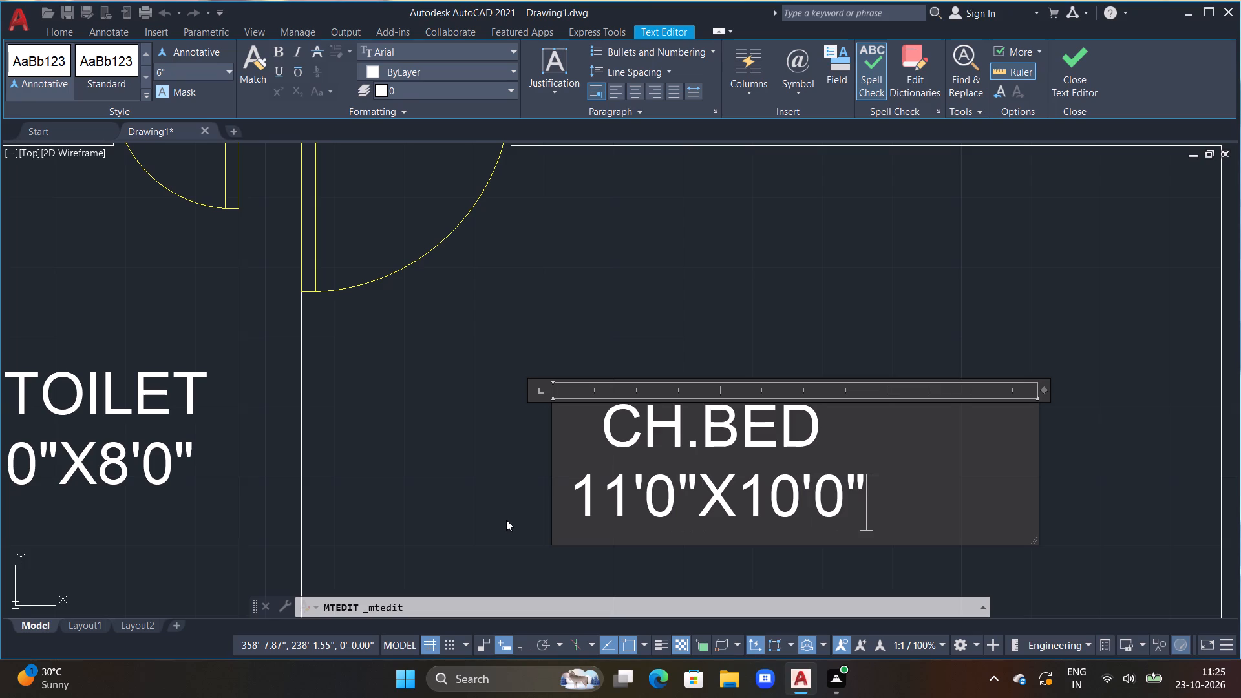
click(486, 499)
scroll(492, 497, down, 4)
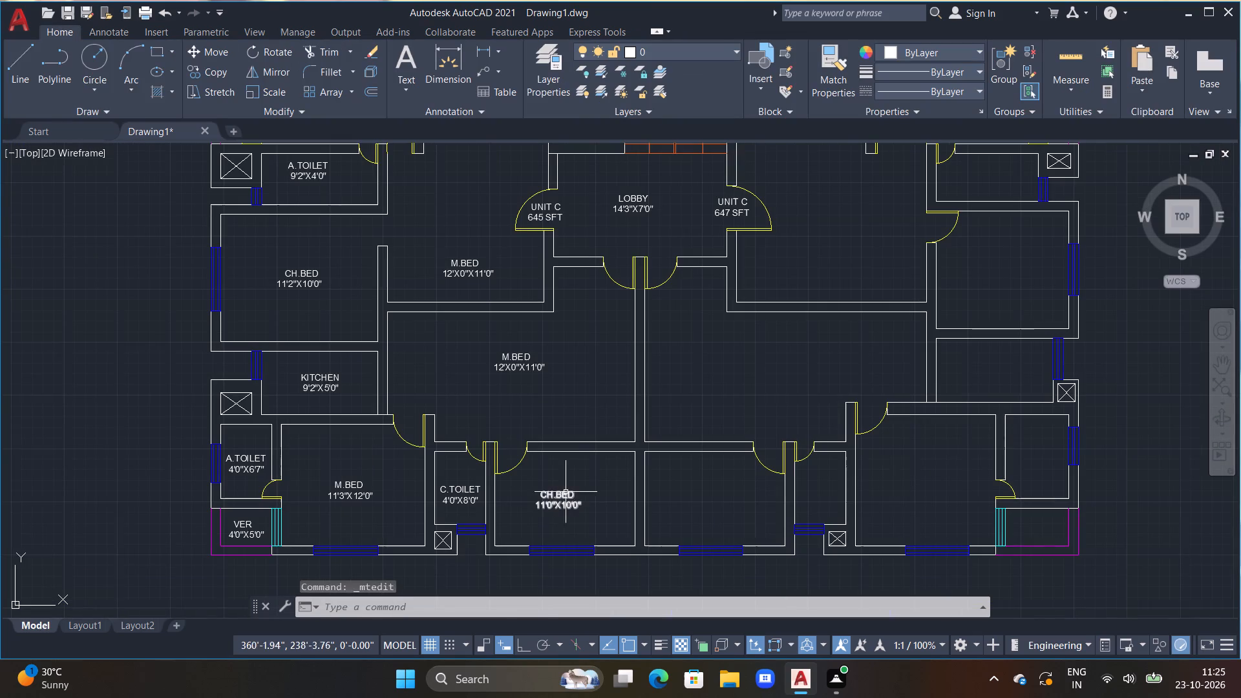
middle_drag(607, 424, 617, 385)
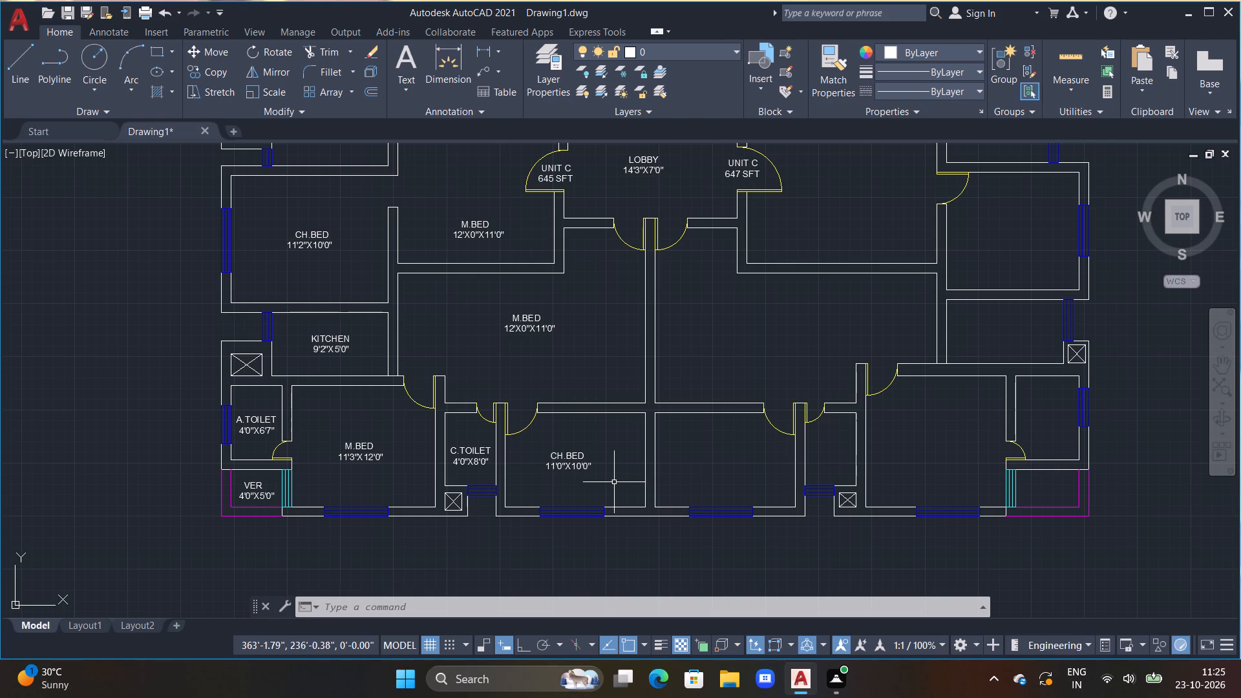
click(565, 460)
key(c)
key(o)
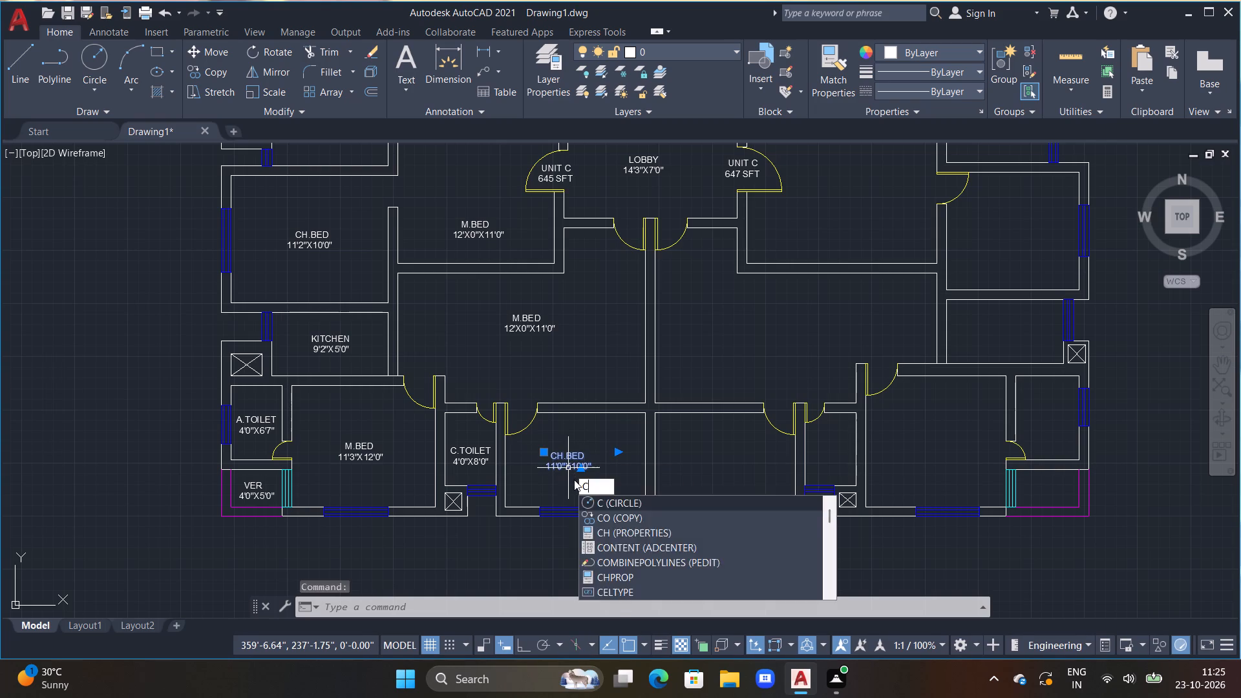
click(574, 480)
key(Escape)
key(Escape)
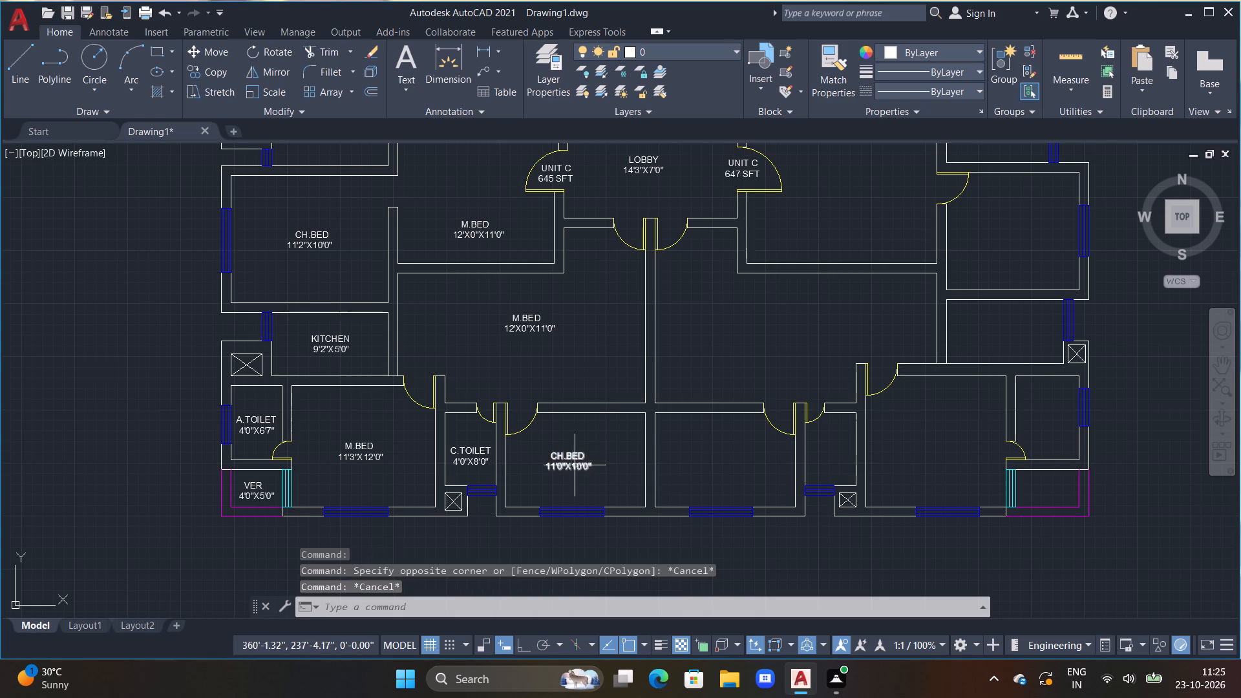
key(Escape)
Copy the CH.BED 11'0"X10'0" label straight east into the matching position of the adjoining mirrored bedroom.
click(564, 456)
key(c)
key(o)
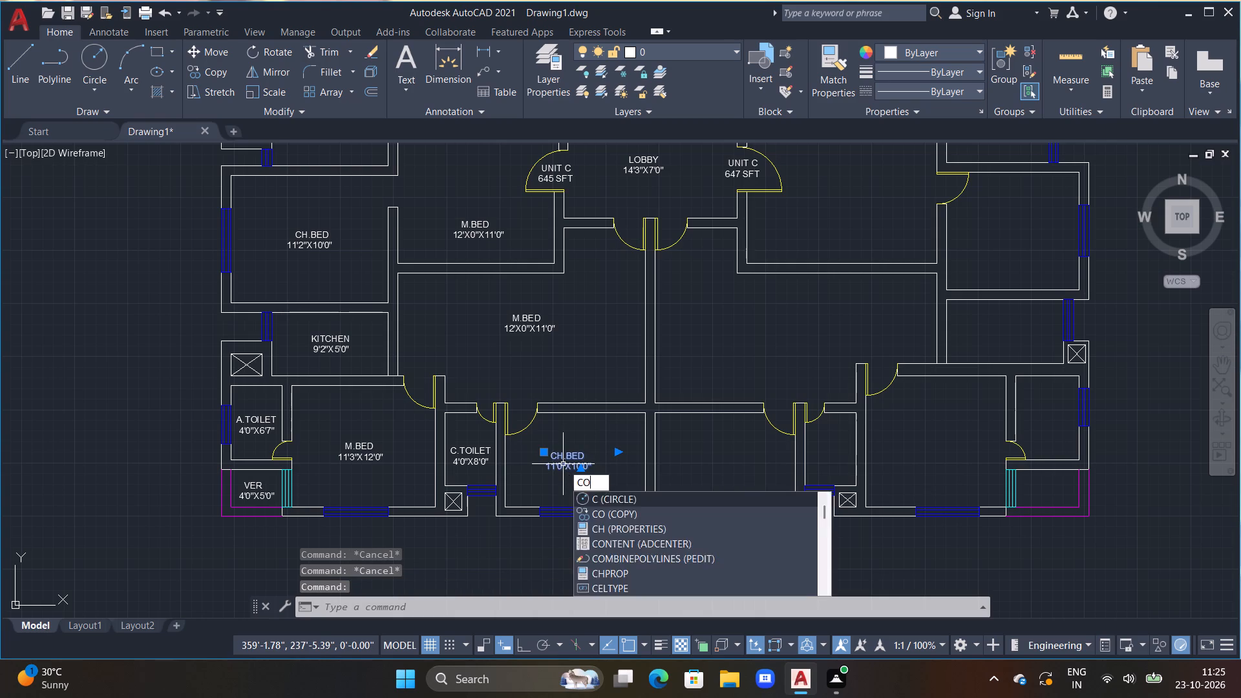
key(space)
click(569, 476)
click(719, 477)
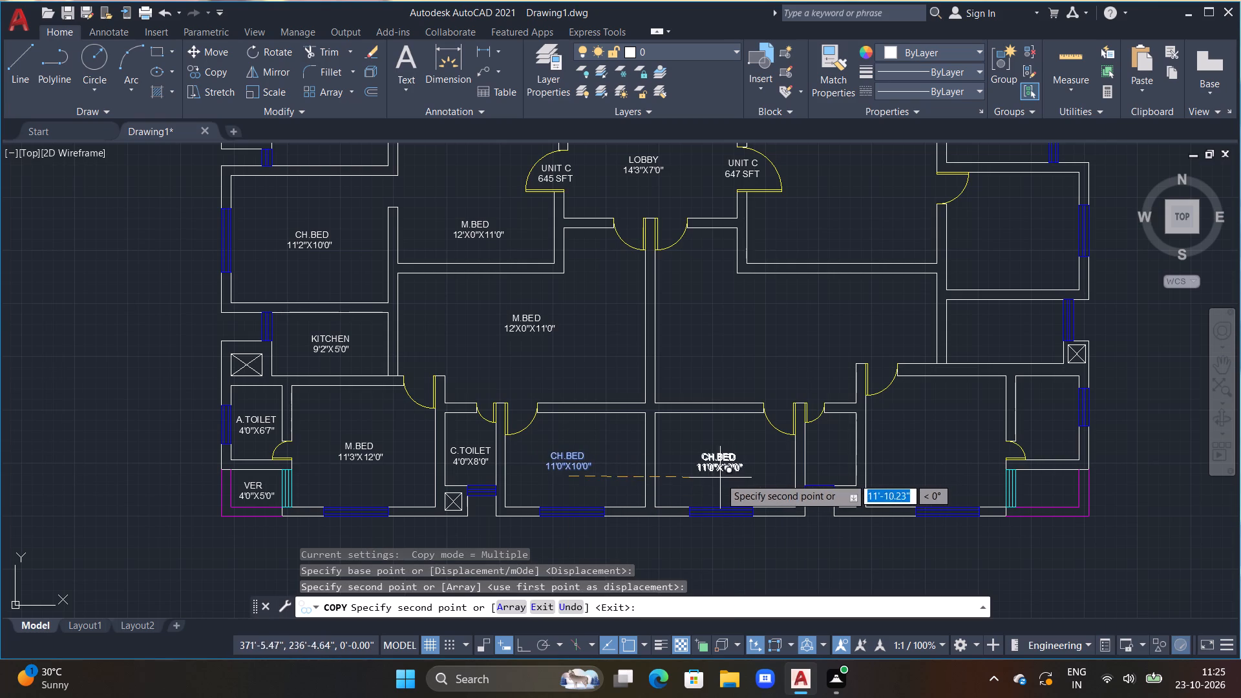
key(Escape)
Widen the text frame of the M.BED label in the large room north of CH.BED and replace its text with LIVING CUM DINING.
click(537, 317)
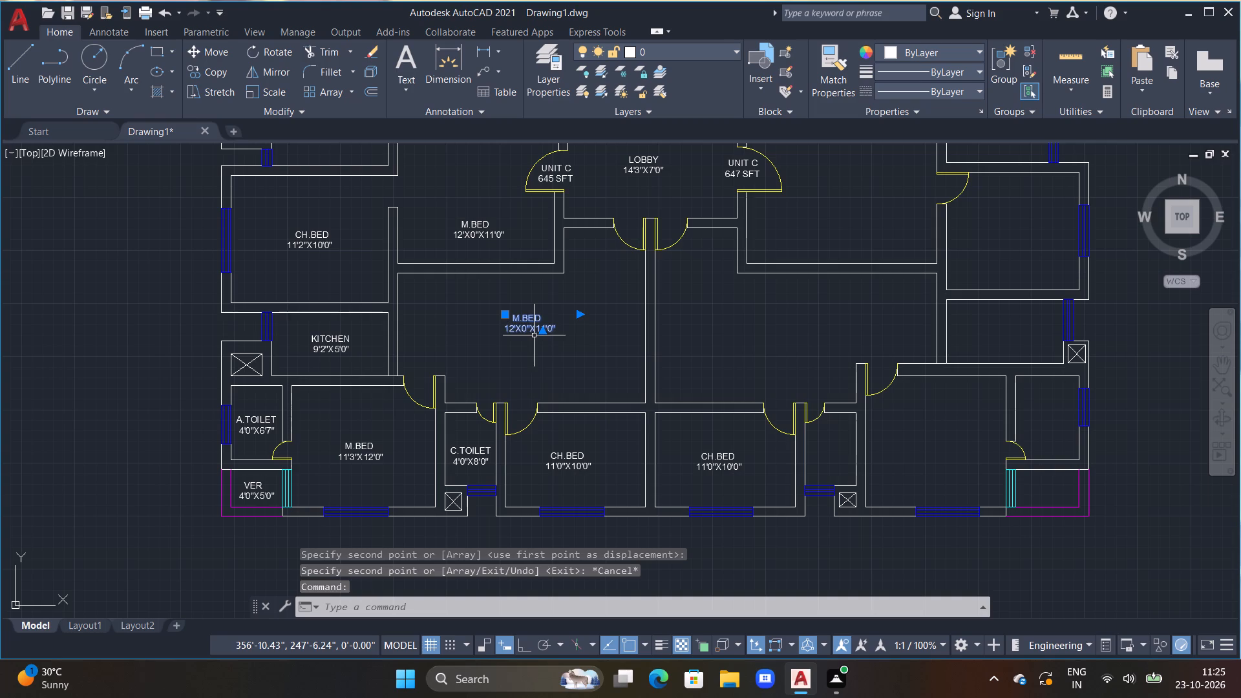
key(Escape)
double_click(533, 317)
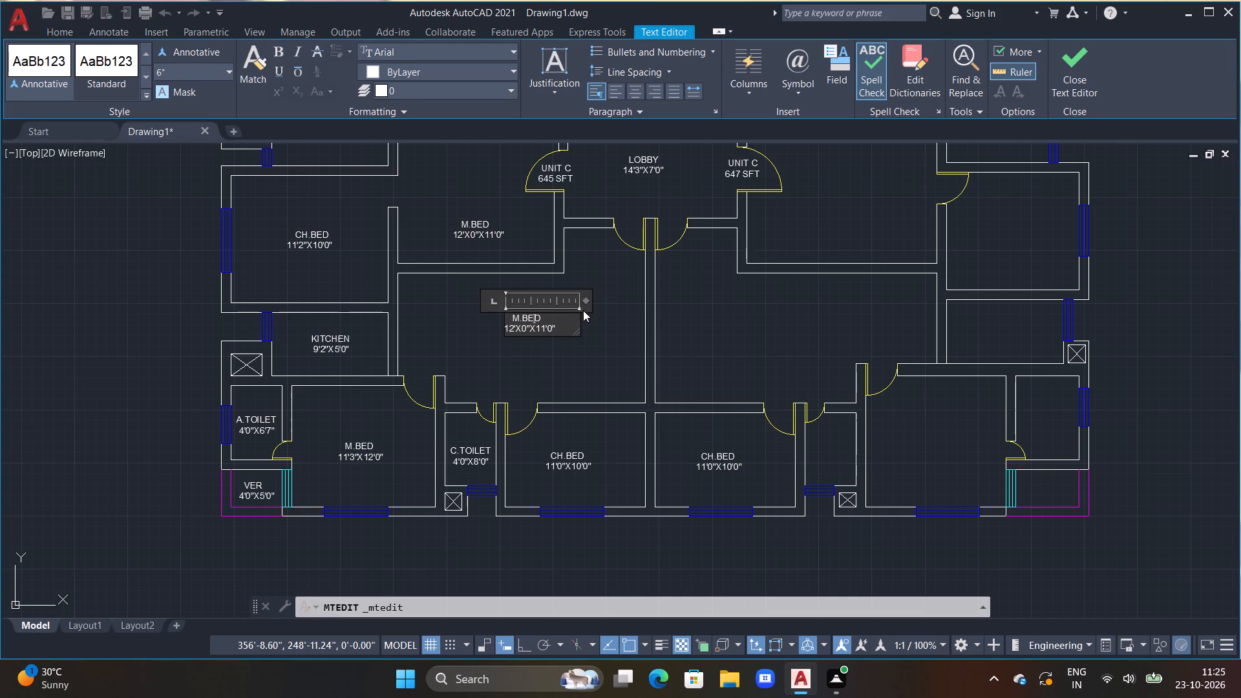
drag(573, 333, 747, 438)
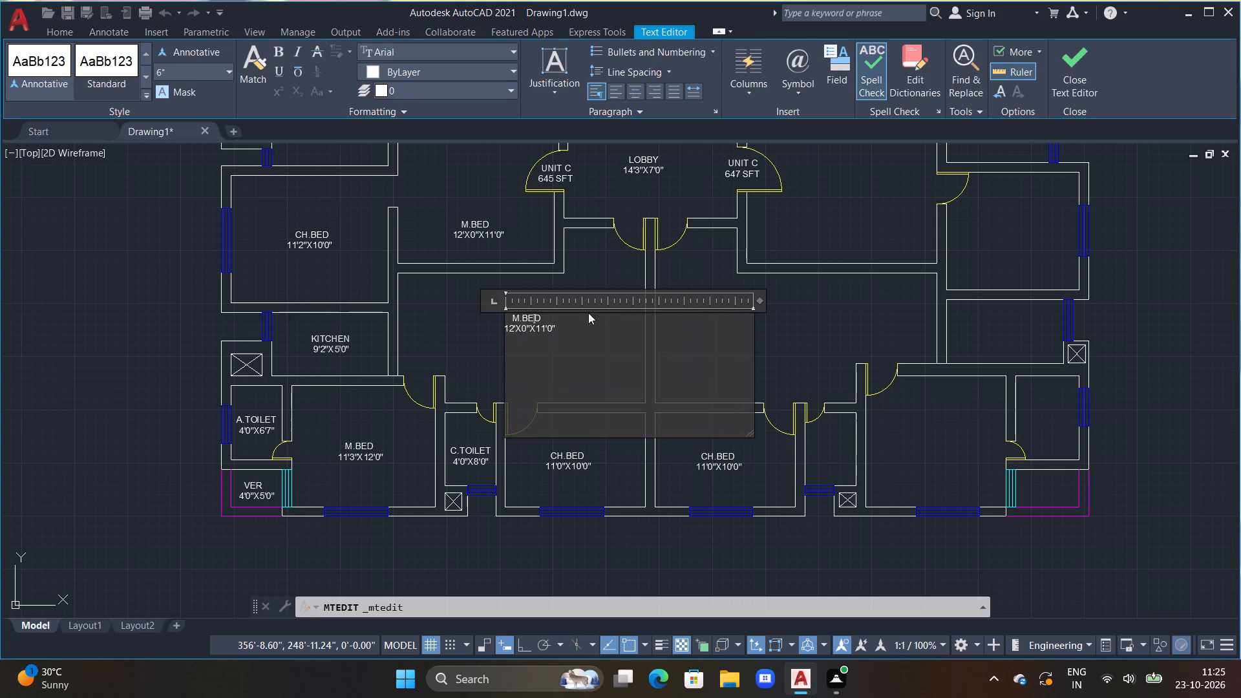
drag(555, 328, 487, 304)
key(BackSpace)
key(space)
text(LI)
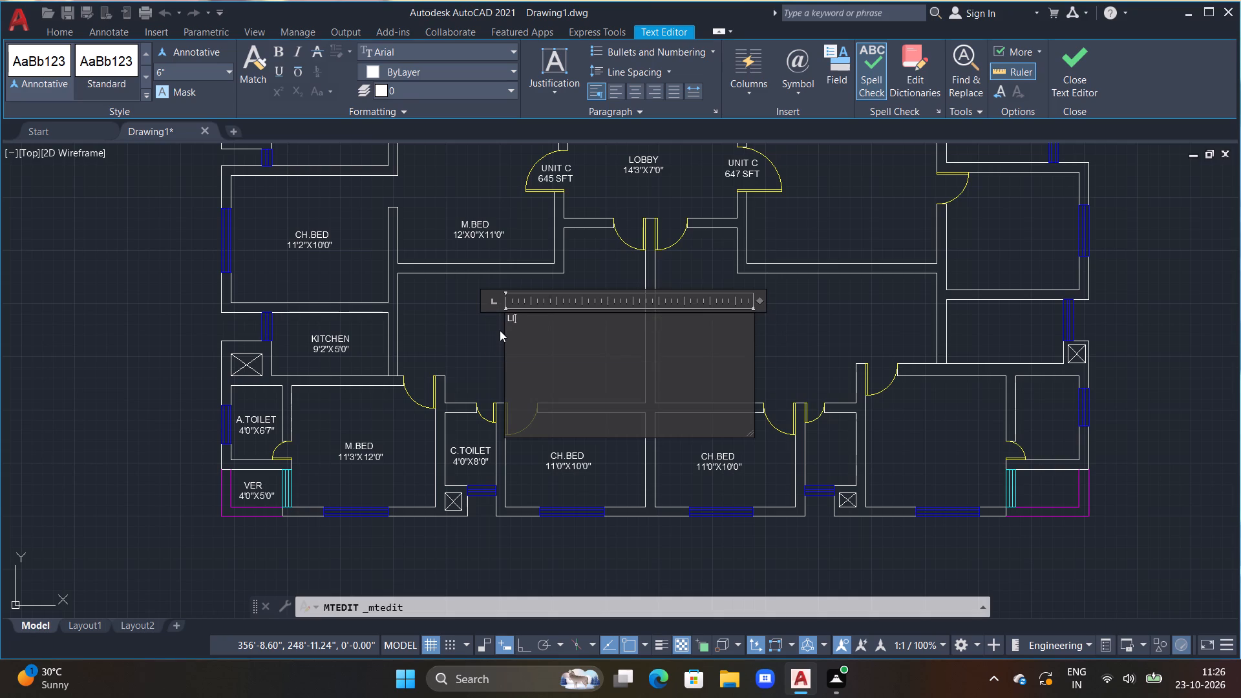
text(VING)
scroll(500, 330, up, 2)
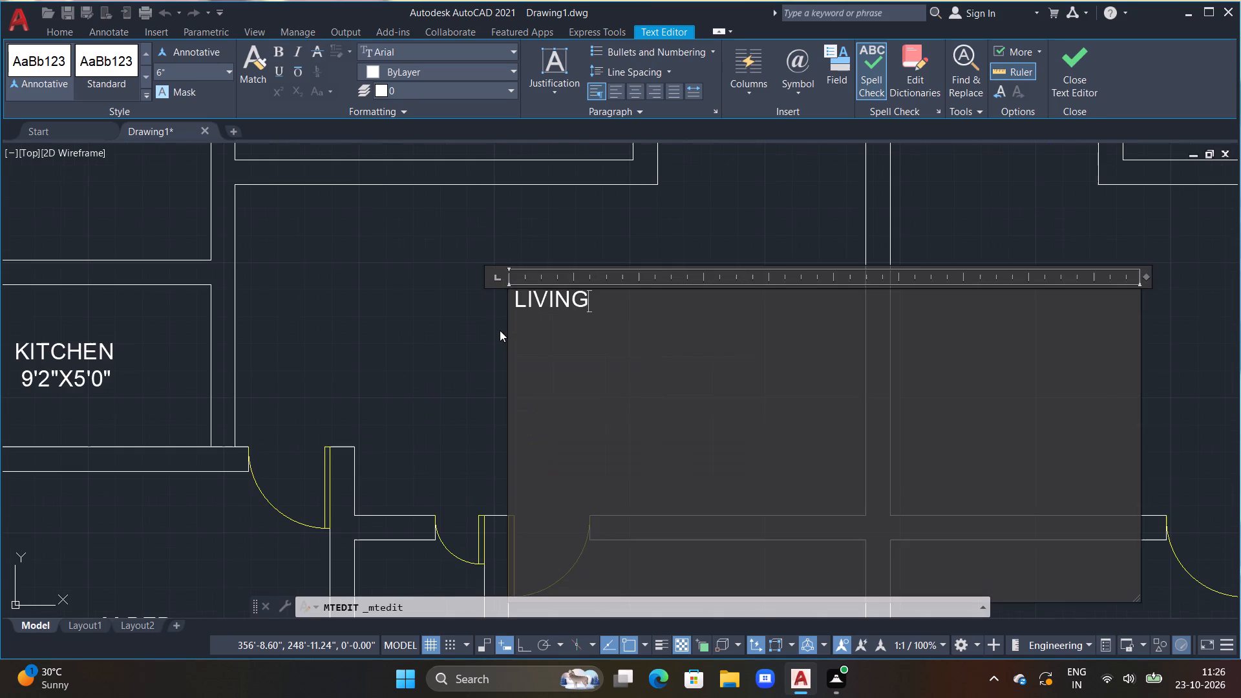
key(space)
text(CUM DINING)
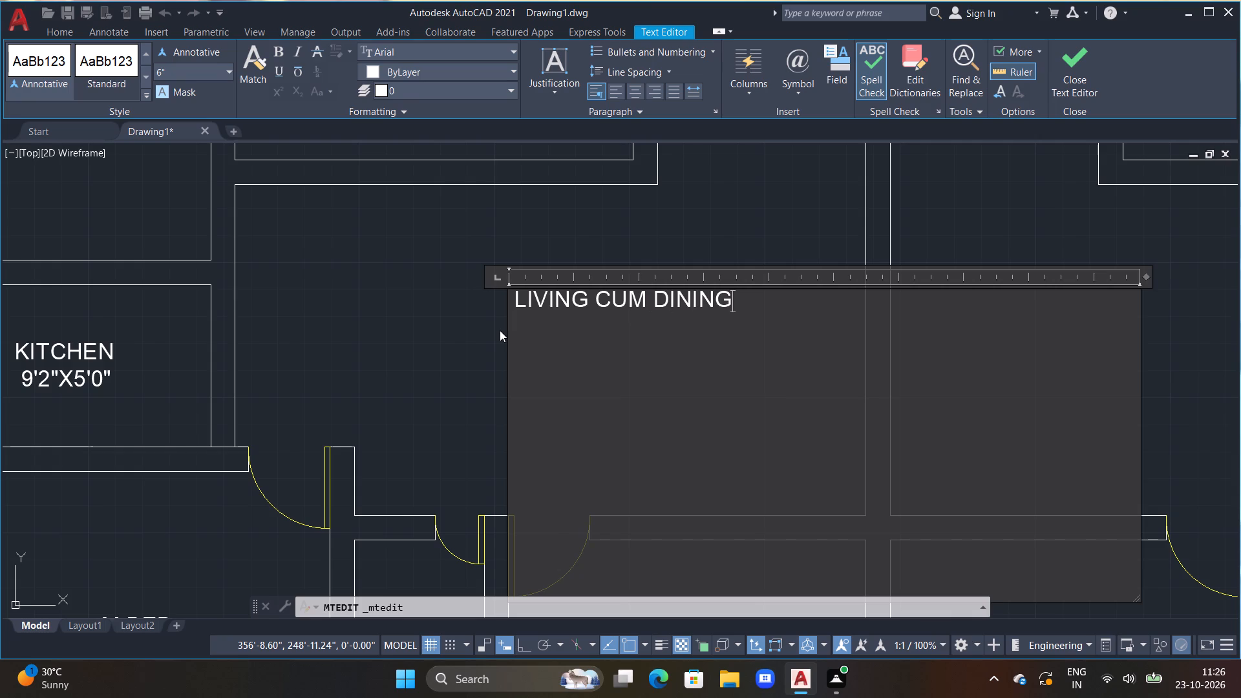
Add the size 20'0"X9'0" beneath LIVING CUM DINING, indented with spaces so it sits centred under the name.
key(Return)
key(space)
key(space)
text(20')
text(0"X)
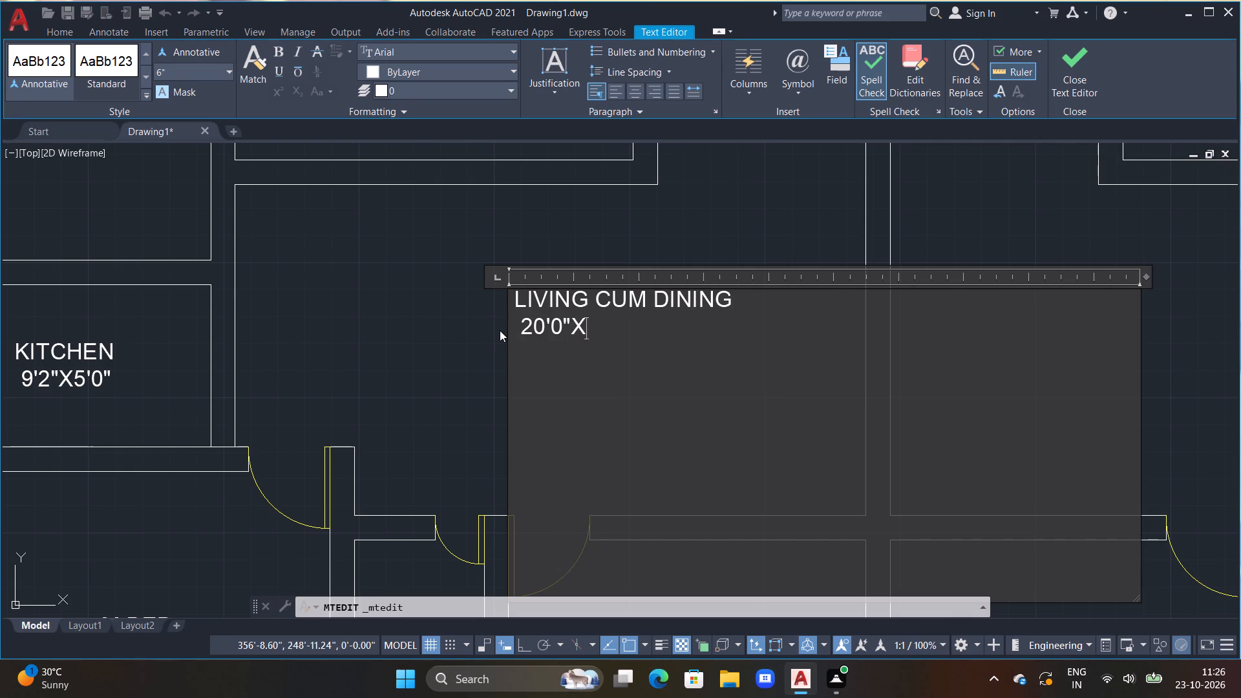
text(9'0")
click(517, 333)
key(space)
key(space)
key(space)
key(space)
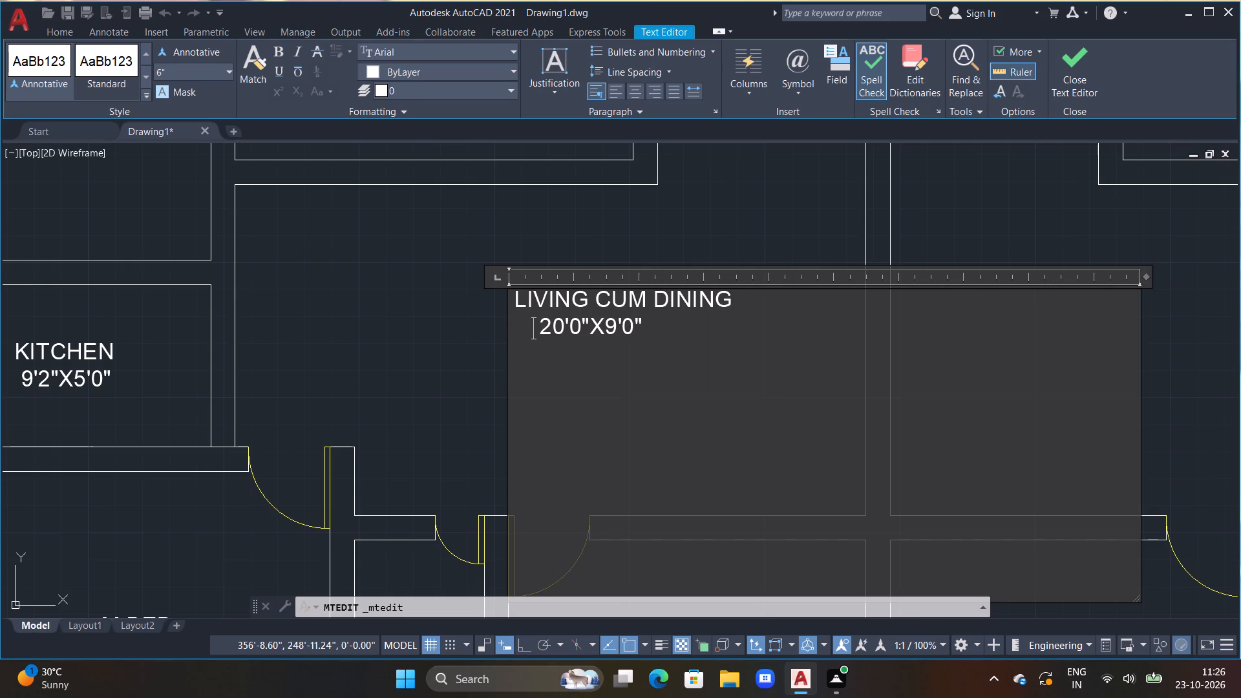
key(space)
key(space)
click(467, 353)
Delete the M.BED 12'X0"X11'0" label in the space east of CH.BED 11'2"X10'0".
scroll(467, 353, down, 3)
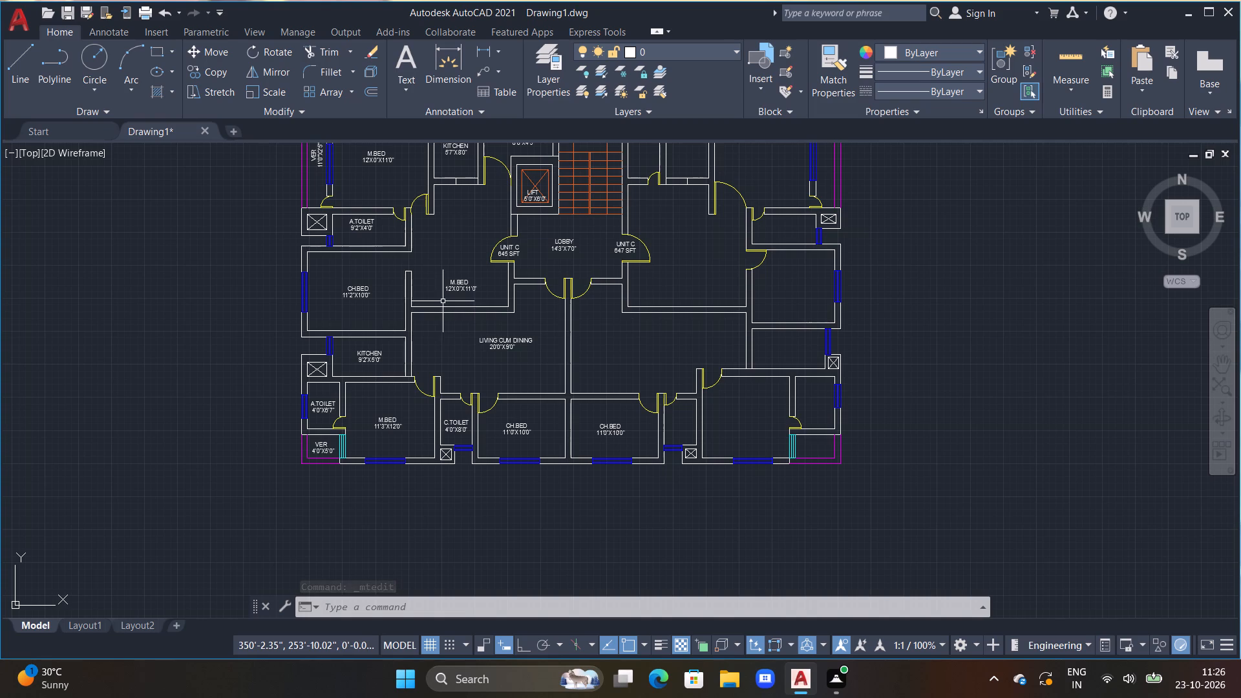
click(453, 280)
key(Delete)
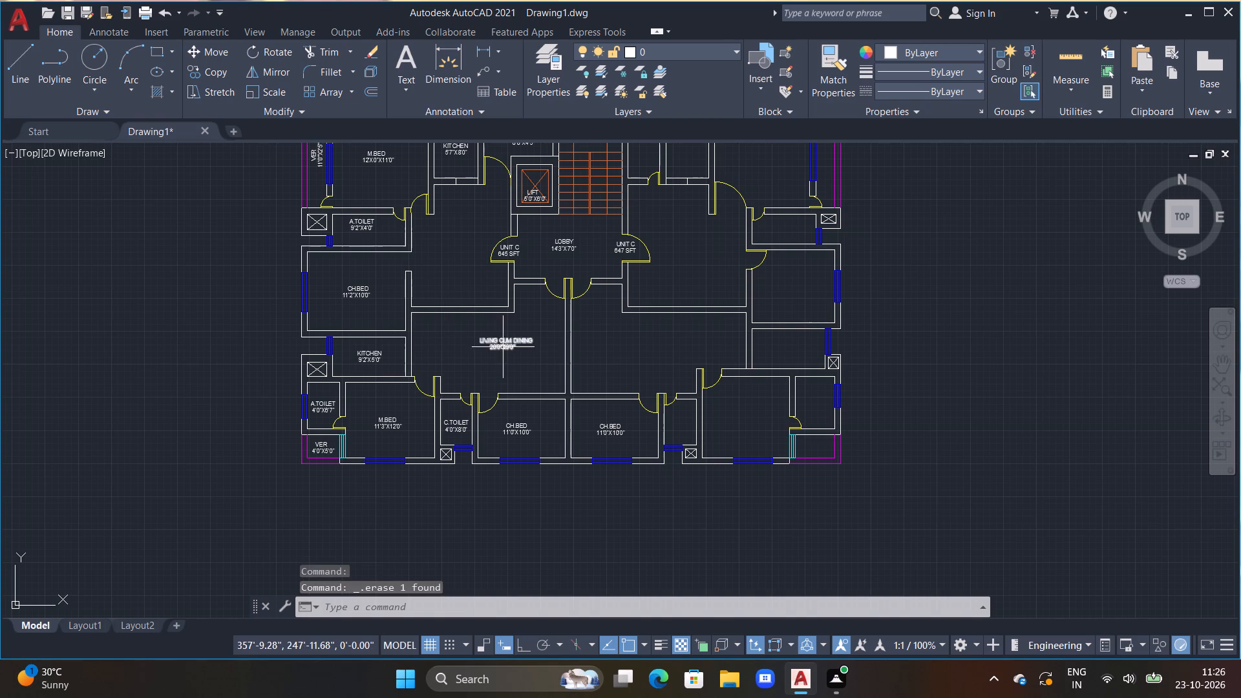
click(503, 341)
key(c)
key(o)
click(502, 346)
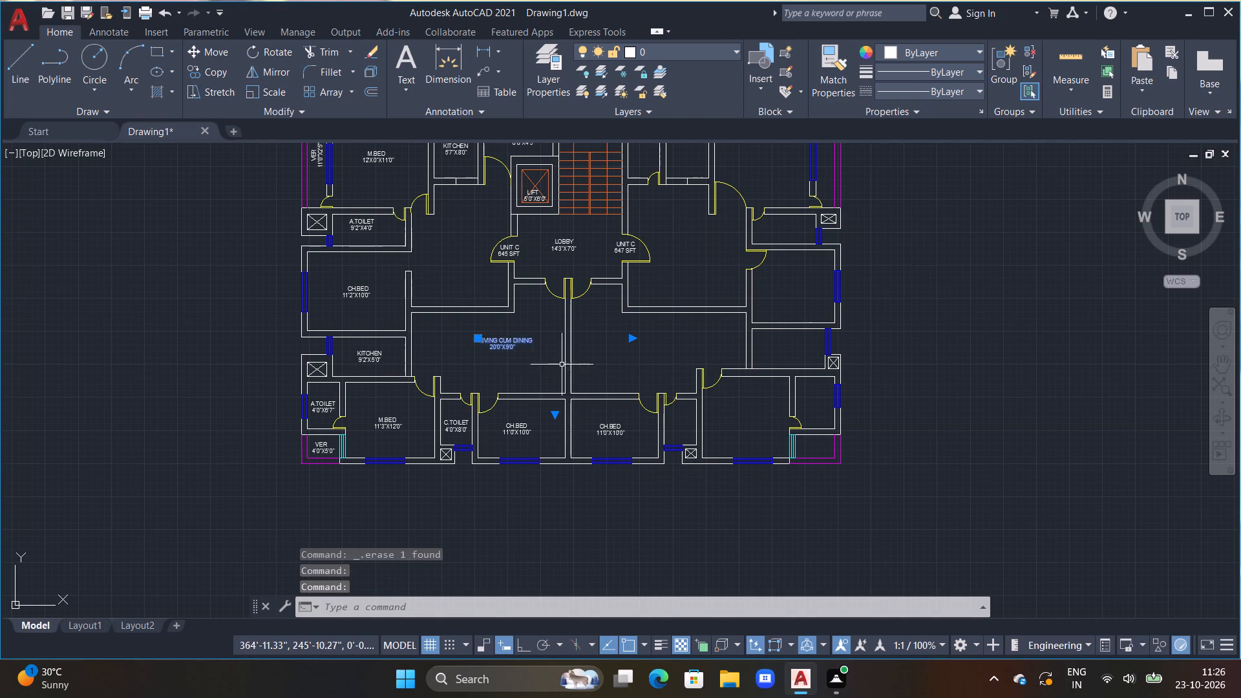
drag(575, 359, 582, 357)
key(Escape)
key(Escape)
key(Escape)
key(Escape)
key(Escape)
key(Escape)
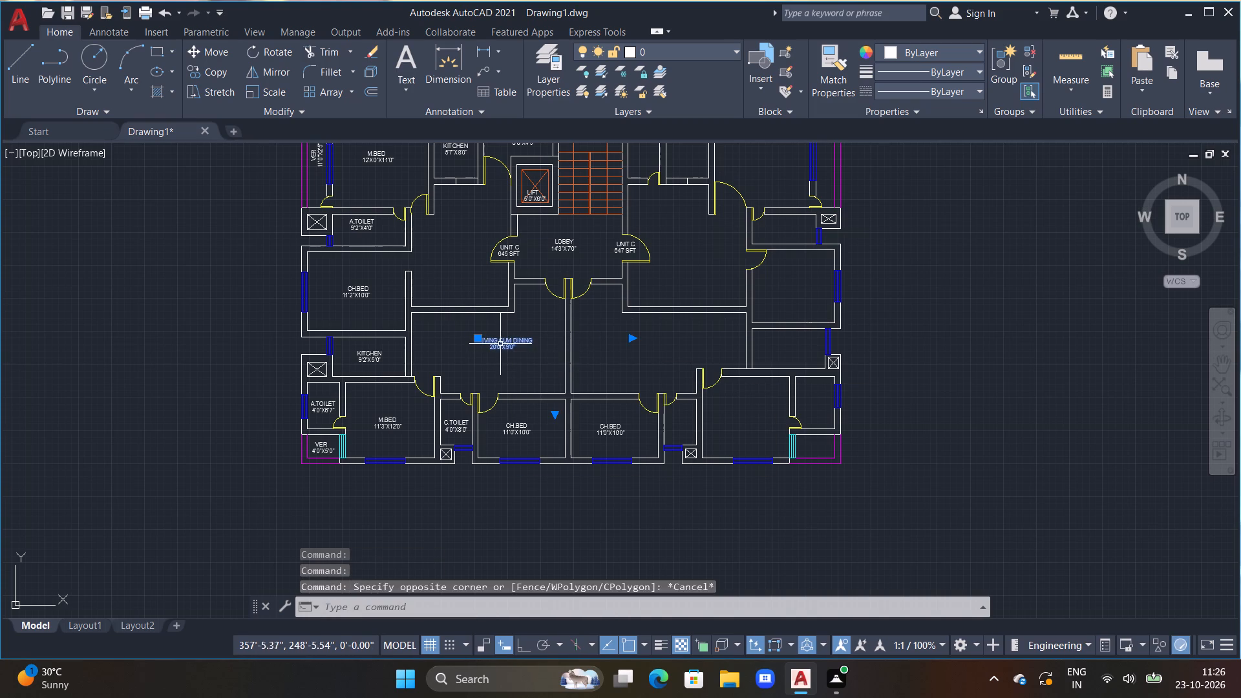
Copy the LIVING CUM DINING label into the adjoining mirrored room to the east and the living space east of CH.BED 11'2"X10'0".
click(491, 341)
key(c)
text(O)
key(space)
drag(491, 343, 496, 351)
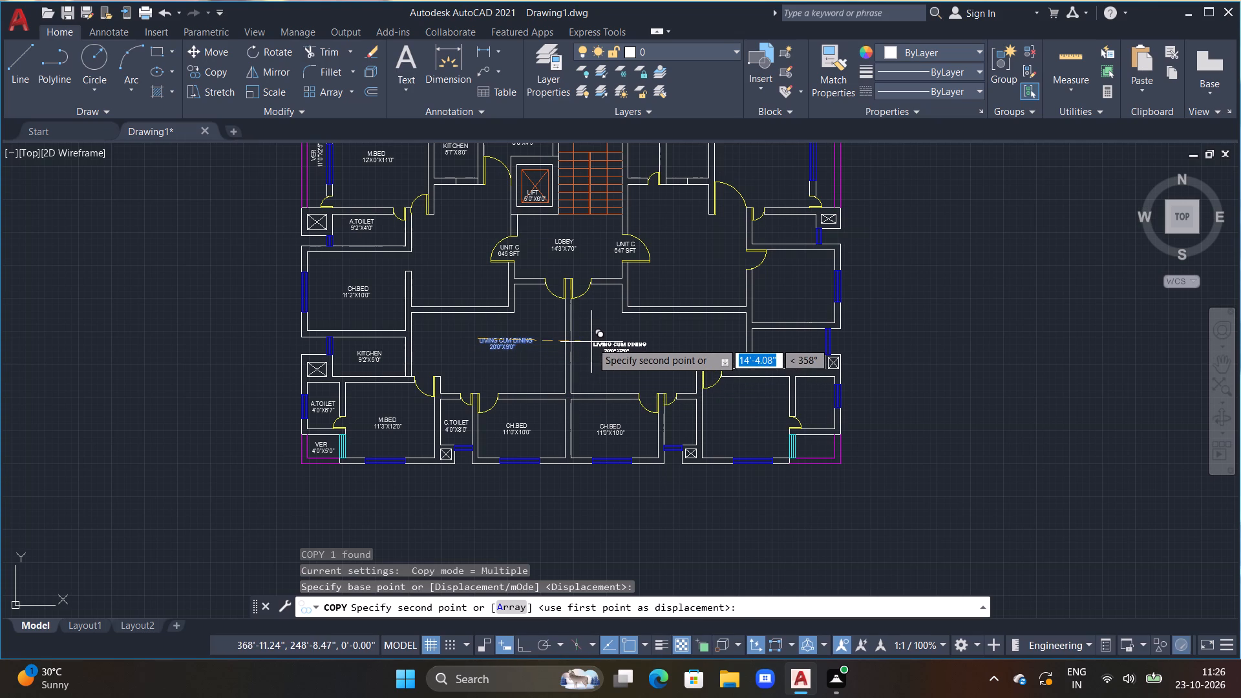
click(593, 337)
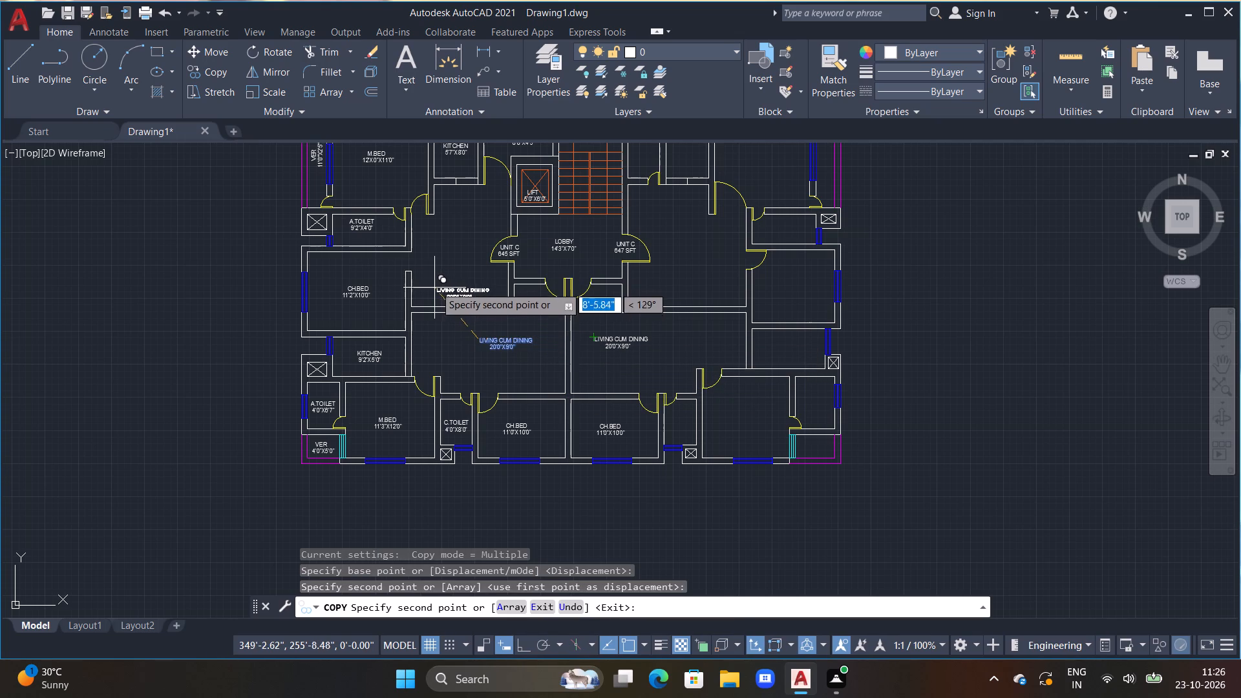
click(435, 282)
key(Escape)
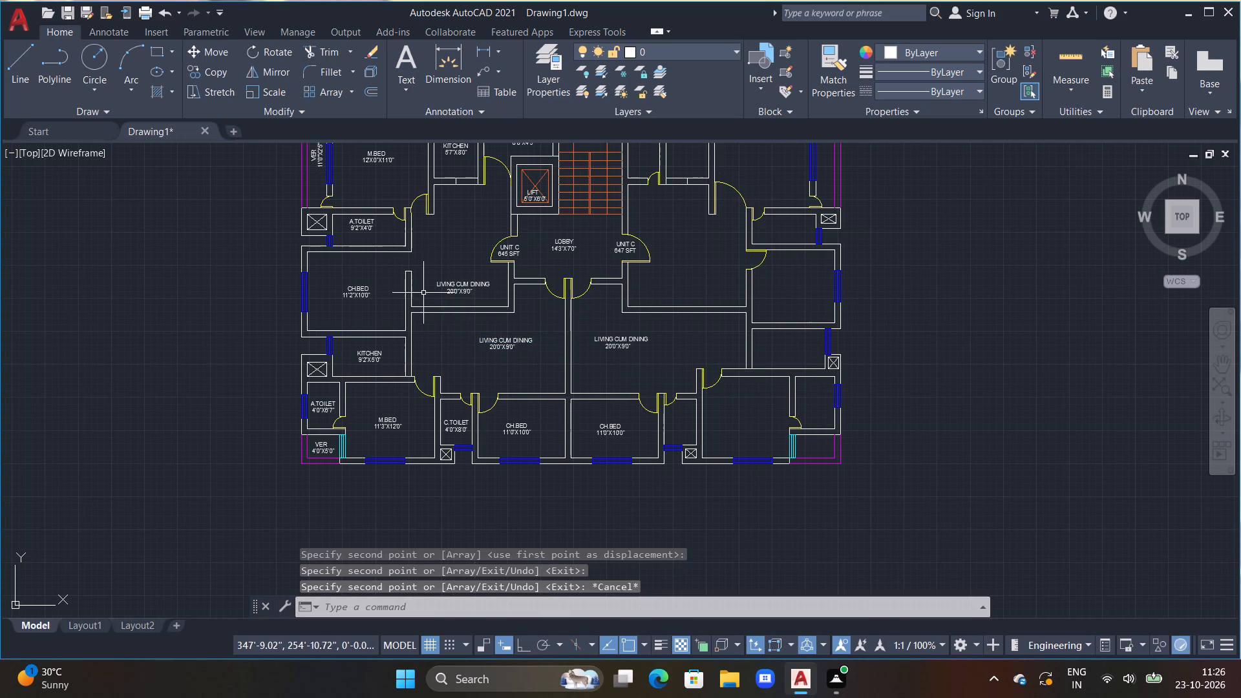
Change the size in the LIVING CUM DINING label east of CH.BED 11'2"X10'0" to 12'2"X15'5".
scroll(420, 295, up, 1)
double_click(469, 281)
scroll(480, 286, up, 3)
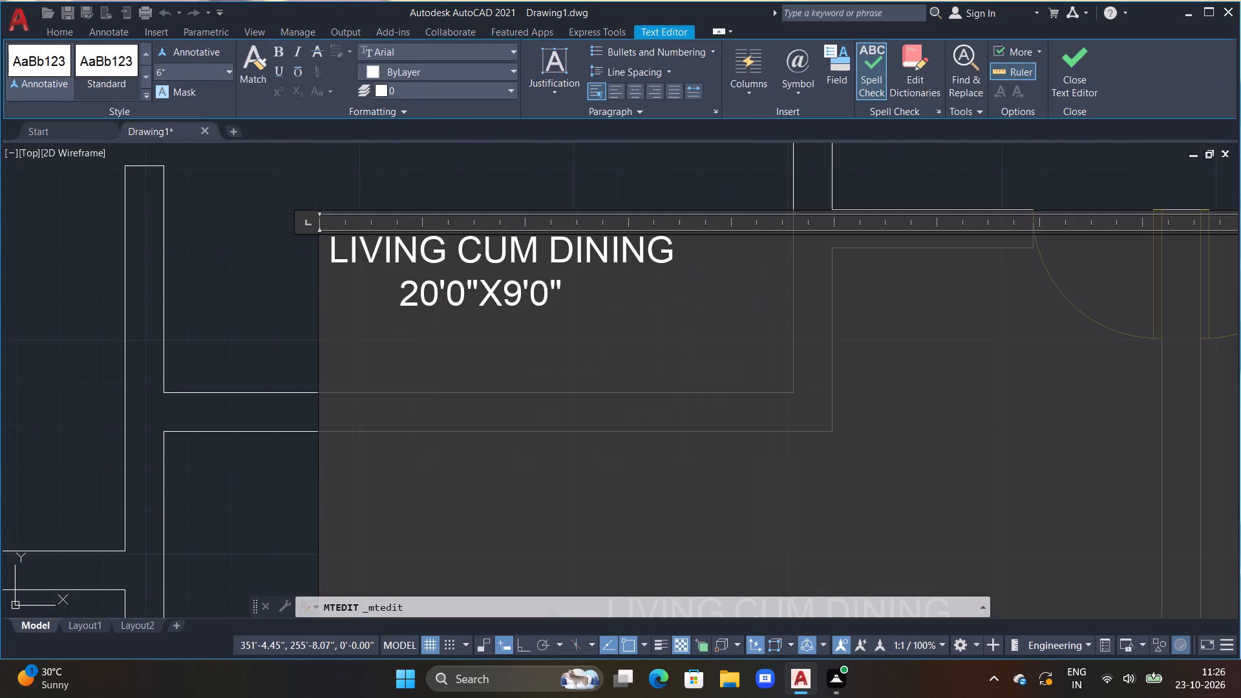
drag(577, 290, 414, 302)
key(BackSpace)
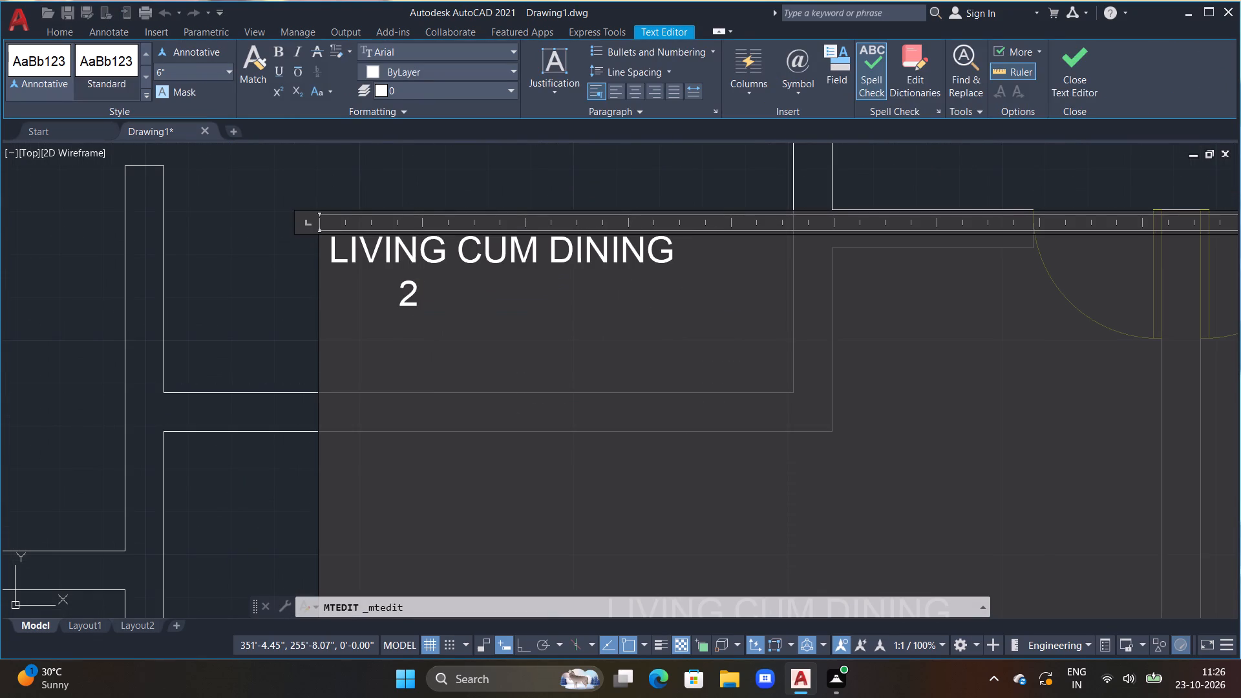
key(BackSpace)
text(12'2"X15'5")
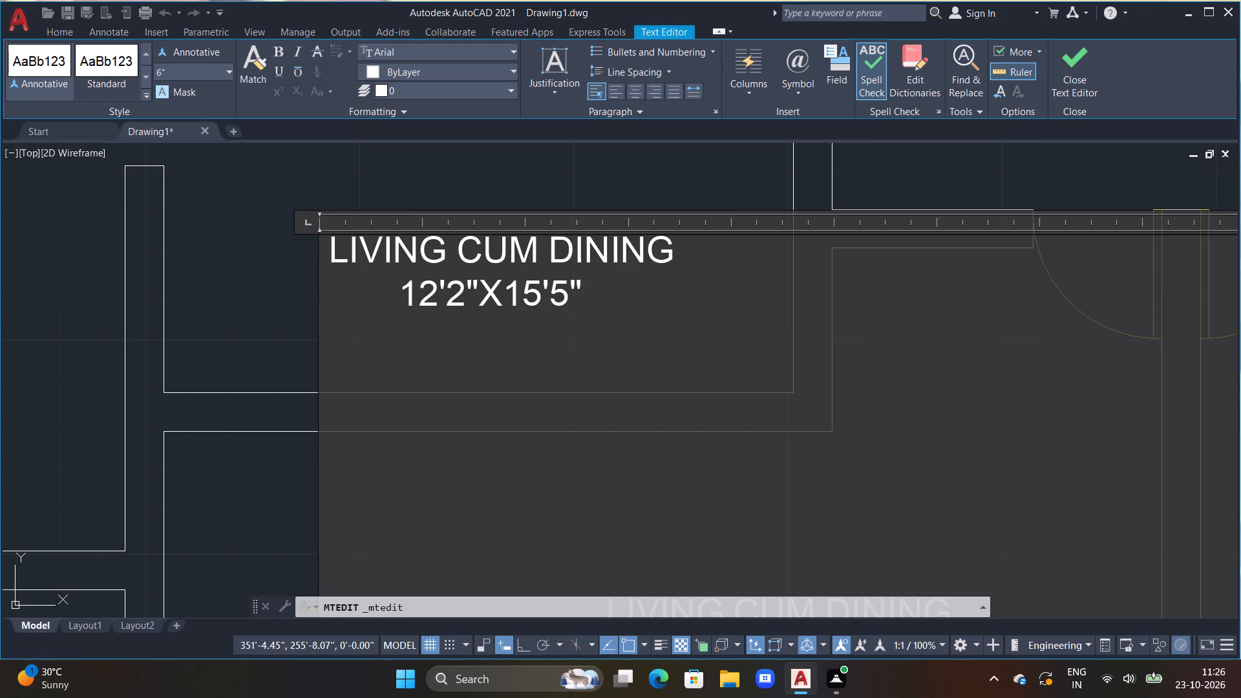
click(415, 204)
Copy the LIVING CUM DINING 12'2"X15'5" label east into the mirrored living space of the 647 SFT unit.
scroll(415, 216, down, 3)
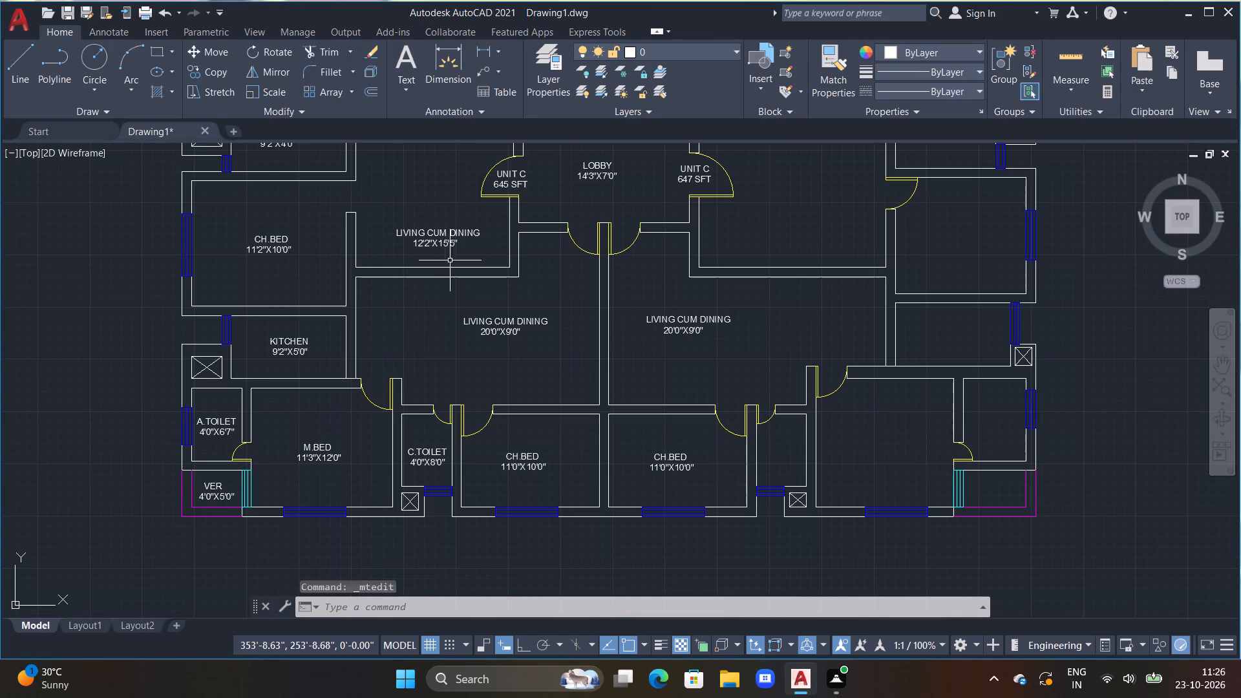
click(433, 233)
key(c)
key(o)
key(space)
click(432, 239)
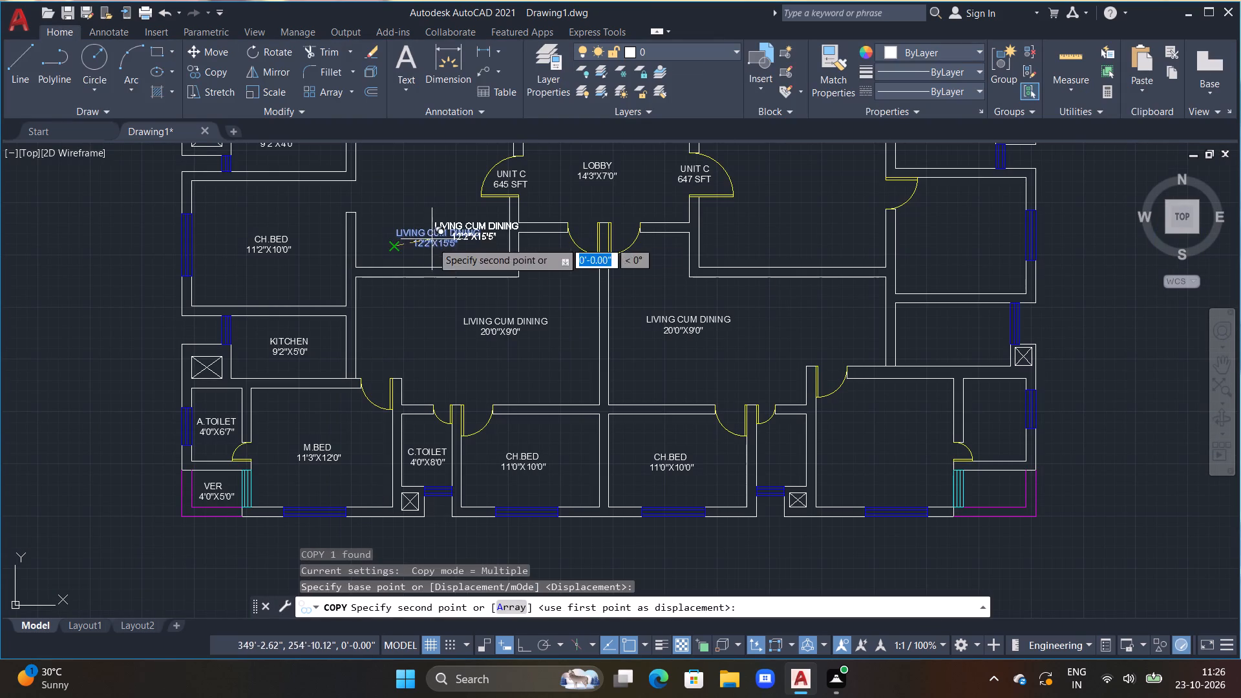
click(732, 242)
key(Escape)
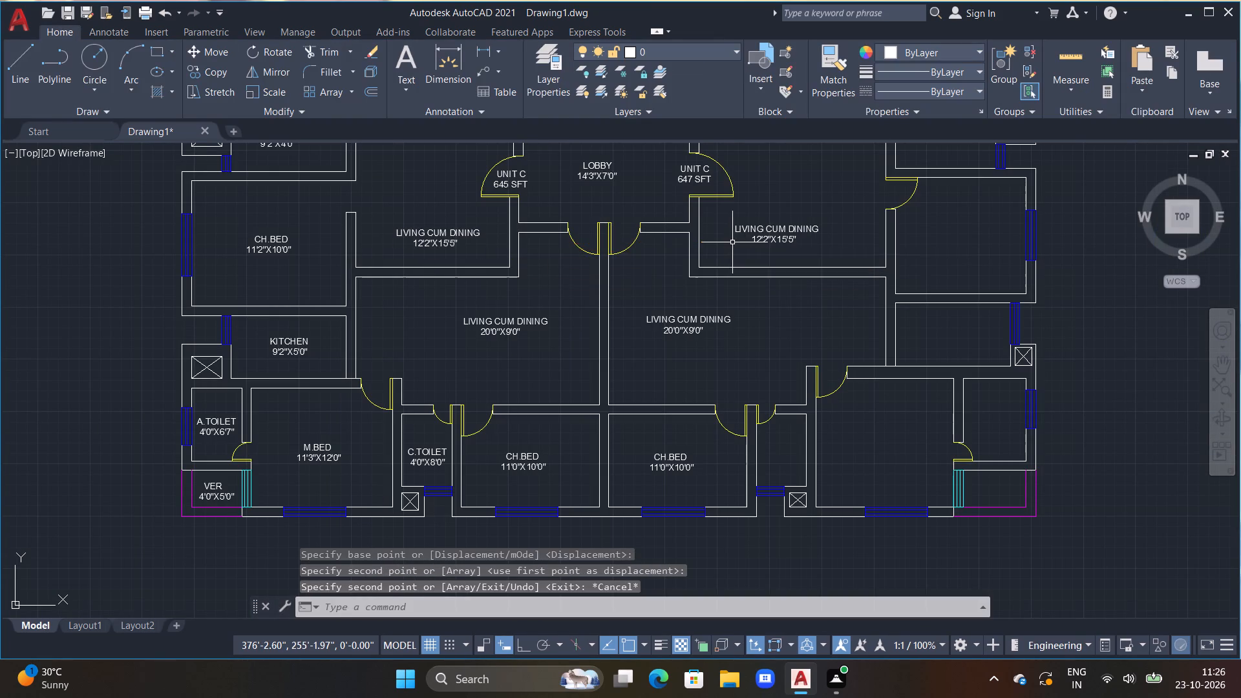
Copy the C.TOILET 4'0"X8'0" label east into the mirrored toilet beside the second CH.BED.
scroll(692, 317, down, 1)
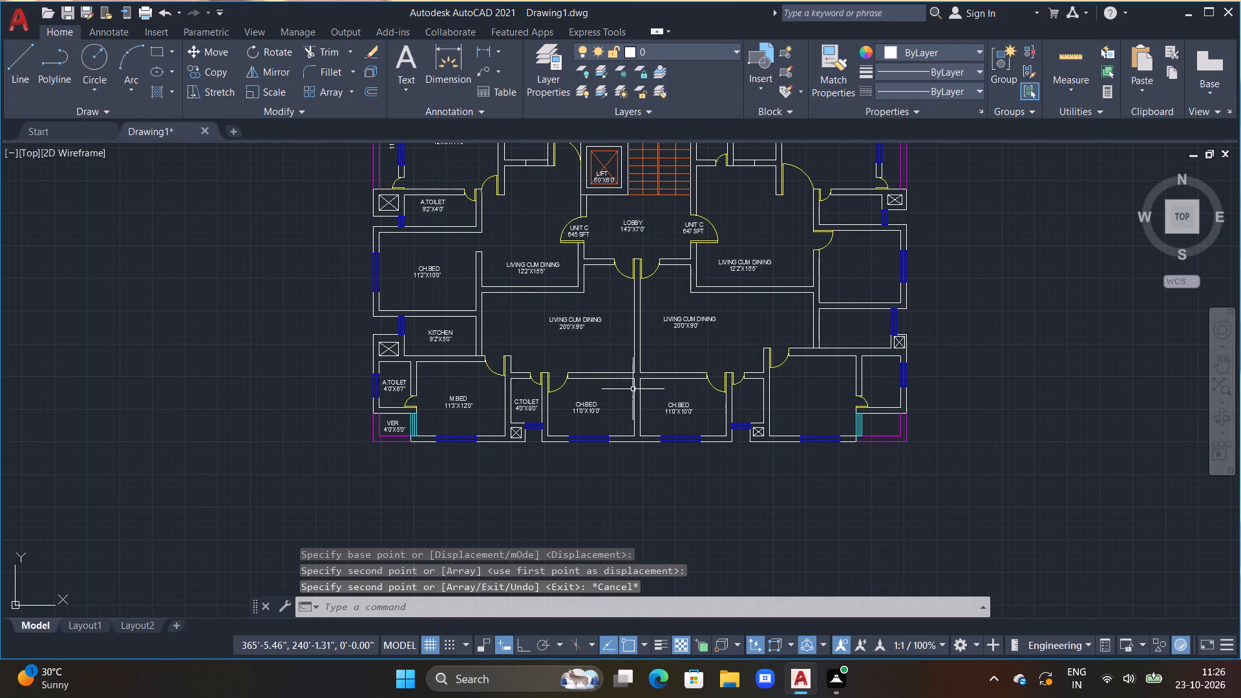
click(528, 398)
key(c)
key(o)
key(space)
click(525, 414)
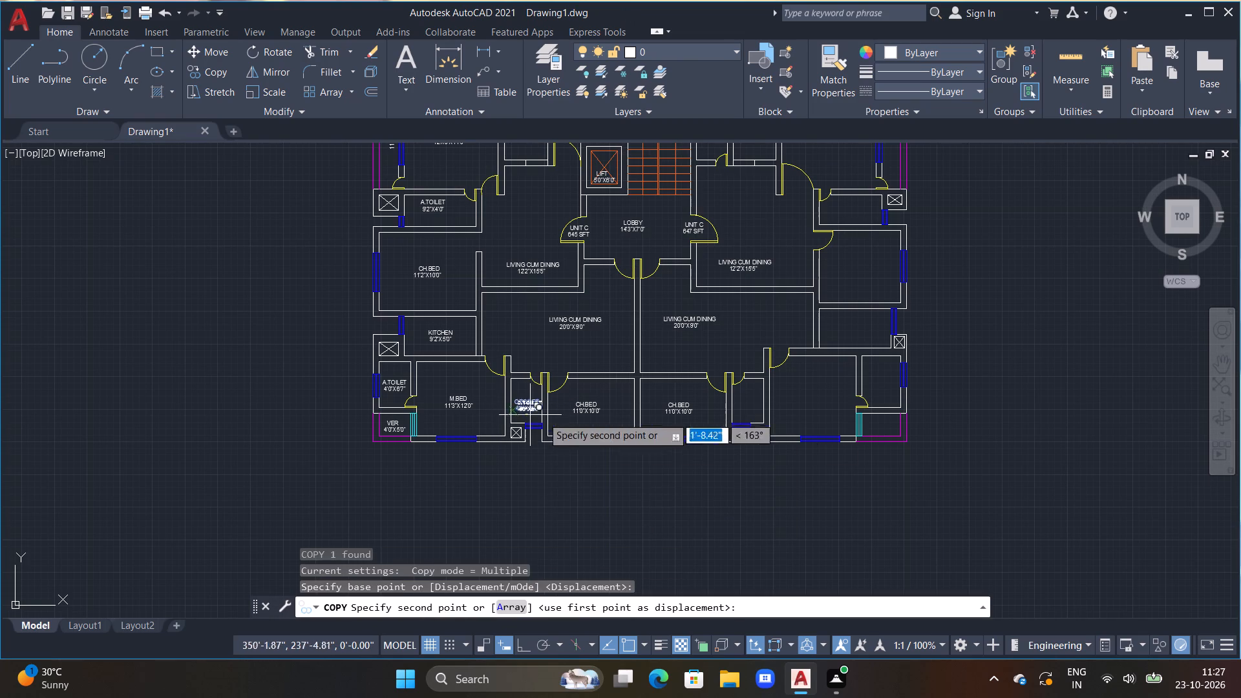
scroll(747, 409, up, 2)
click(747, 410)
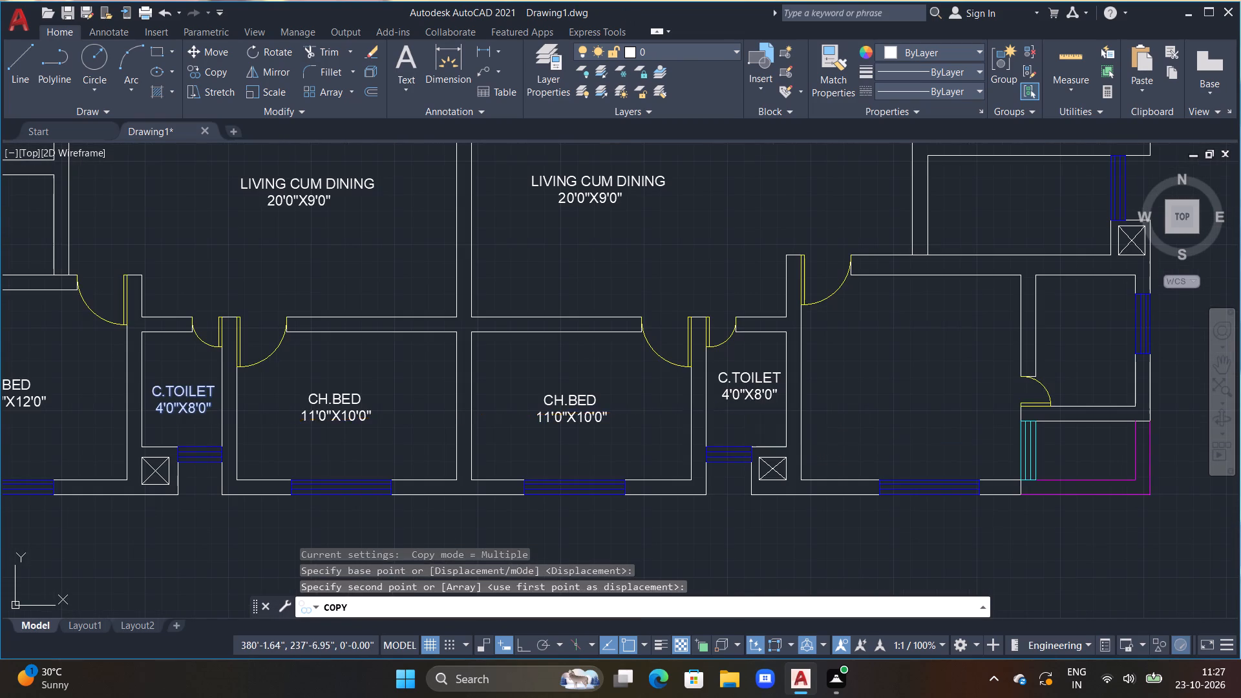
key(Escape)
Copy the M.BED 11'3"X12'0" label east into the mirrored bedroom beyond the second C.TOILET.
scroll(746, 410, down, 3)
click(559, 407)
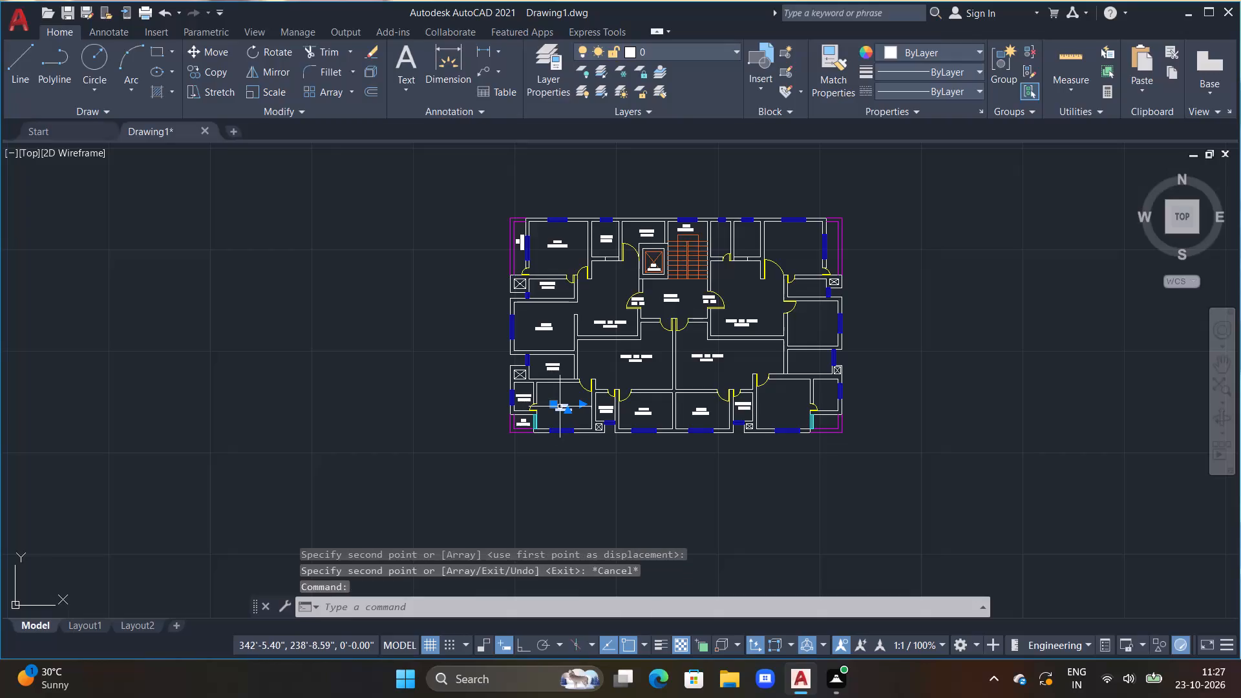
key(c)
key(o)
key(space)
click(560, 409)
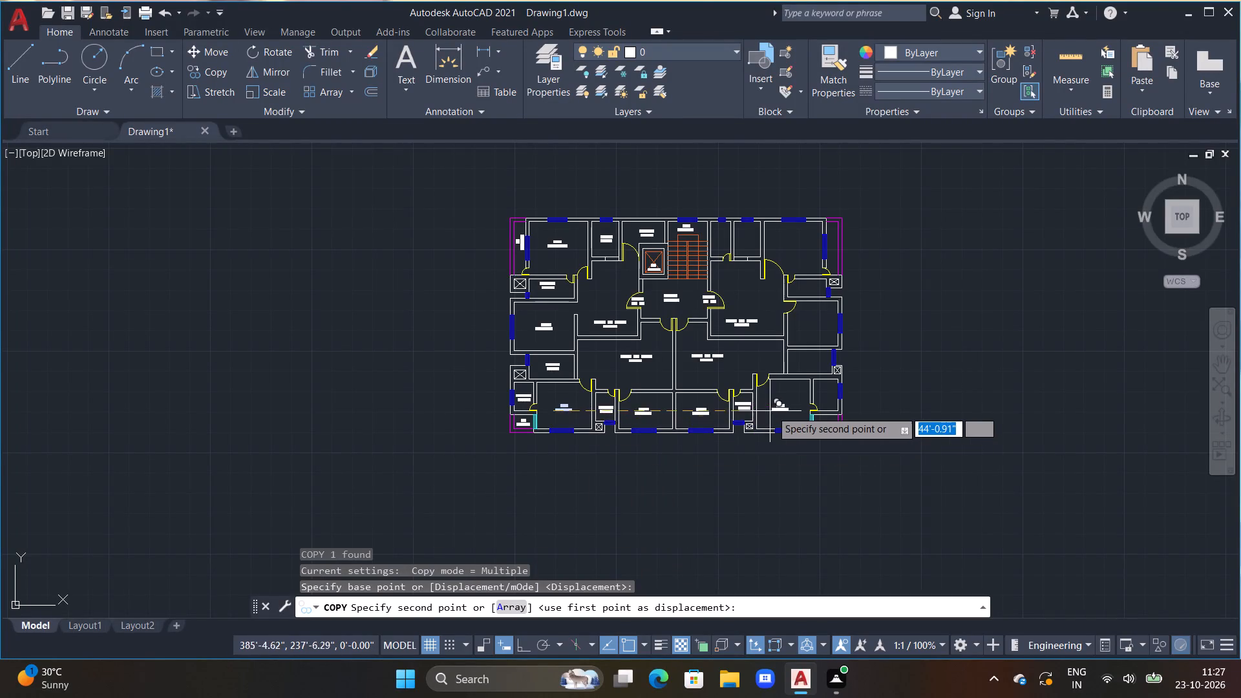
scroll(774, 408, up, 4)
click(760, 417)
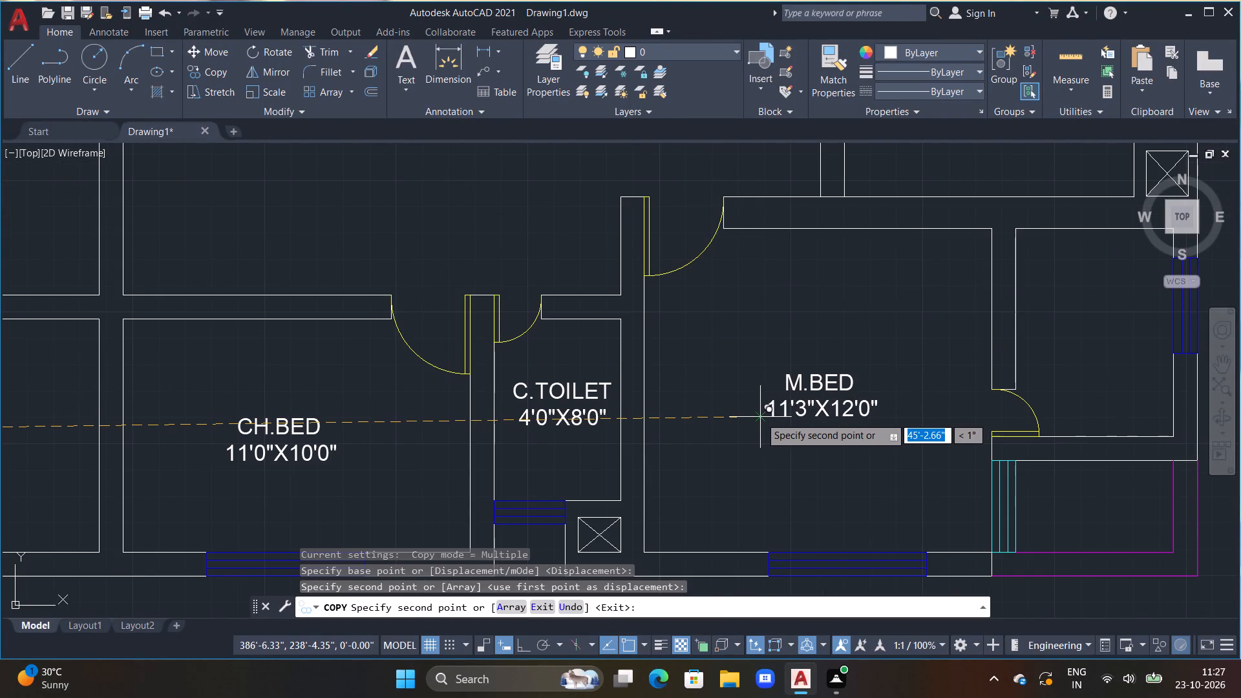
key(Escape)
Copy the A.TOILET 4'0"X6'7" label east into the mirrored toilet beside the second M.BED 11'3"X12'0".
scroll(760, 415, down, 3)
scroll(553, 418, down, 1)
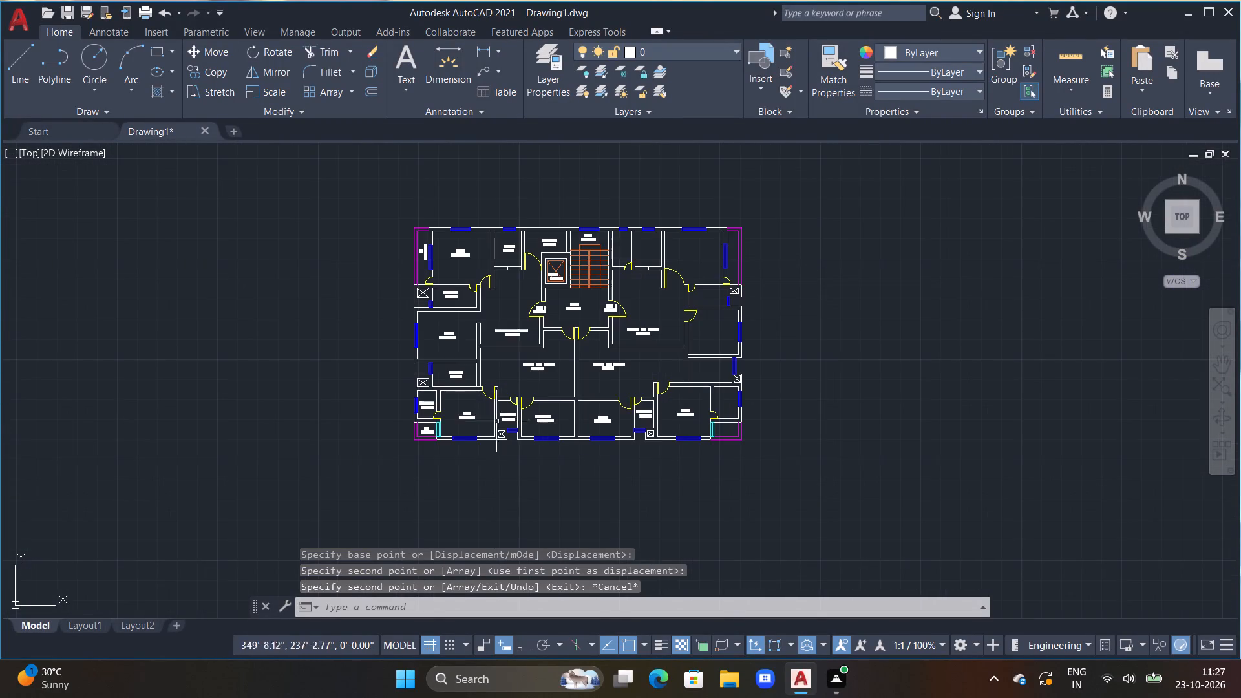
scroll(423, 417, up, 3)
click(425, 386)
key(c)
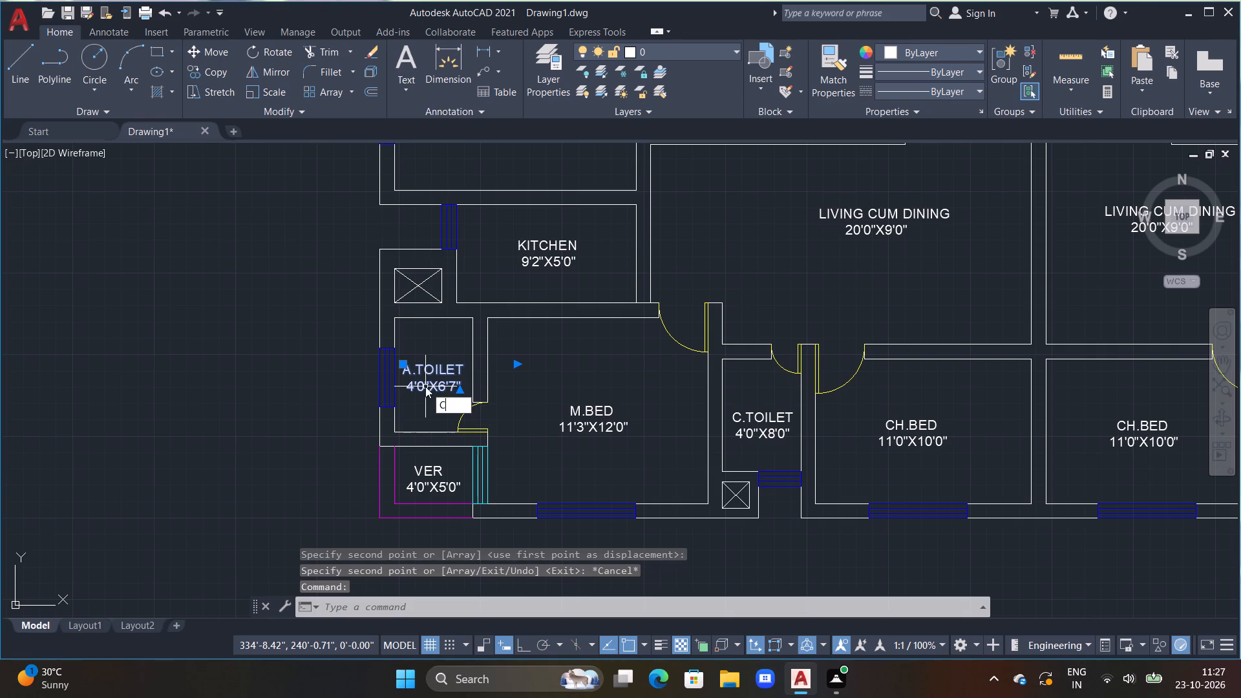
key(o)
key(space)
drag(425, 390, 434, 398)
middle_drag(788, 391, 451, 325)
scroll(649, 354, down, 2)
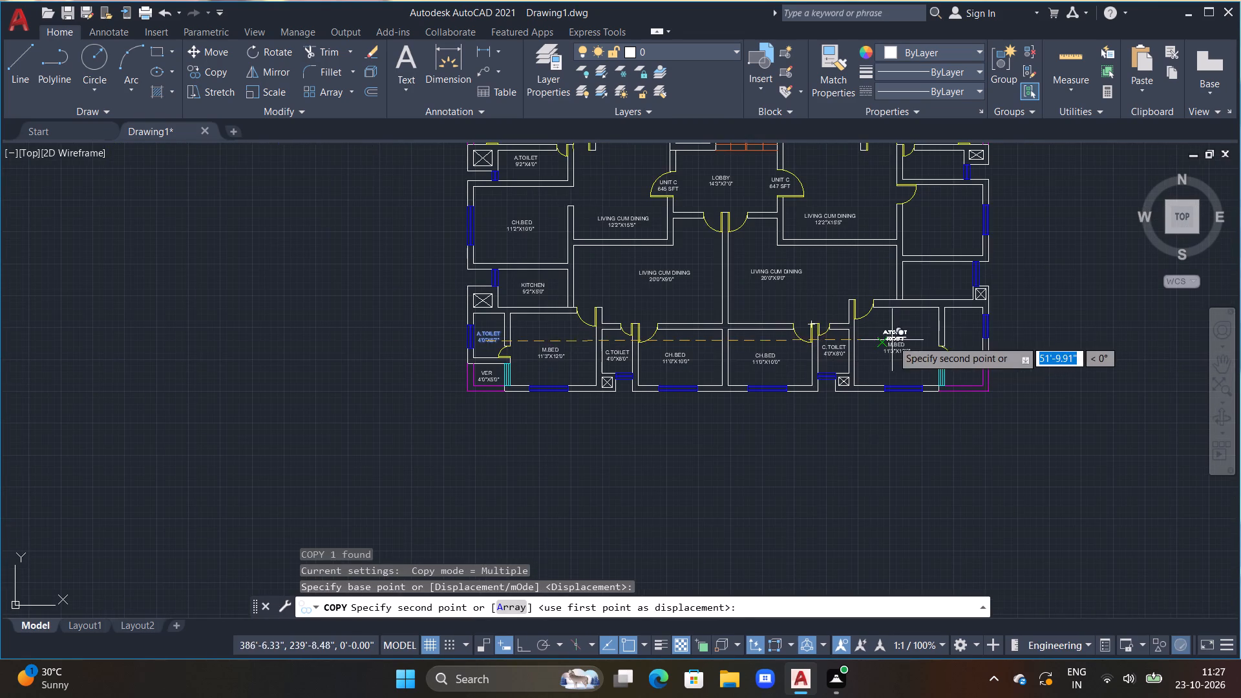
scroll(940, 335, up, 4)
click(1020, 337)
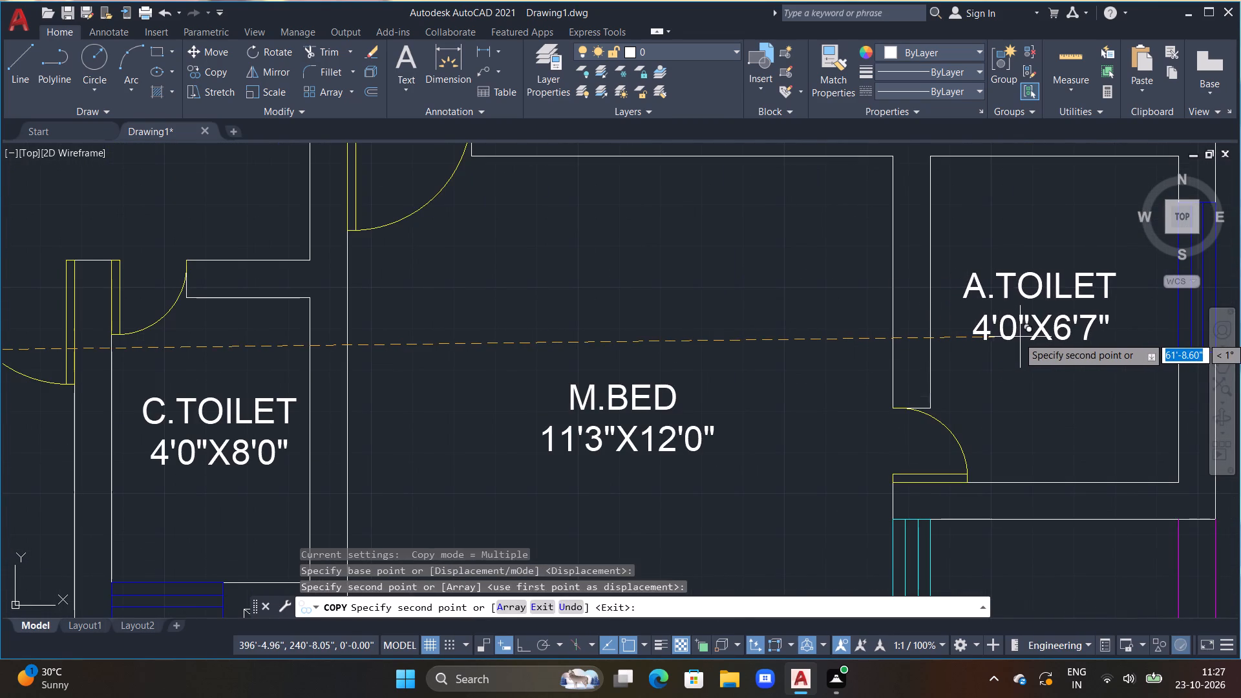
key(Escape)
Copy the VER 4'0"X5'0" label east into the mirrored veranda at the plan's southeast corner.
scroll(1000, 344, down, 3)
middle_drag(443, 414, 555, 345)
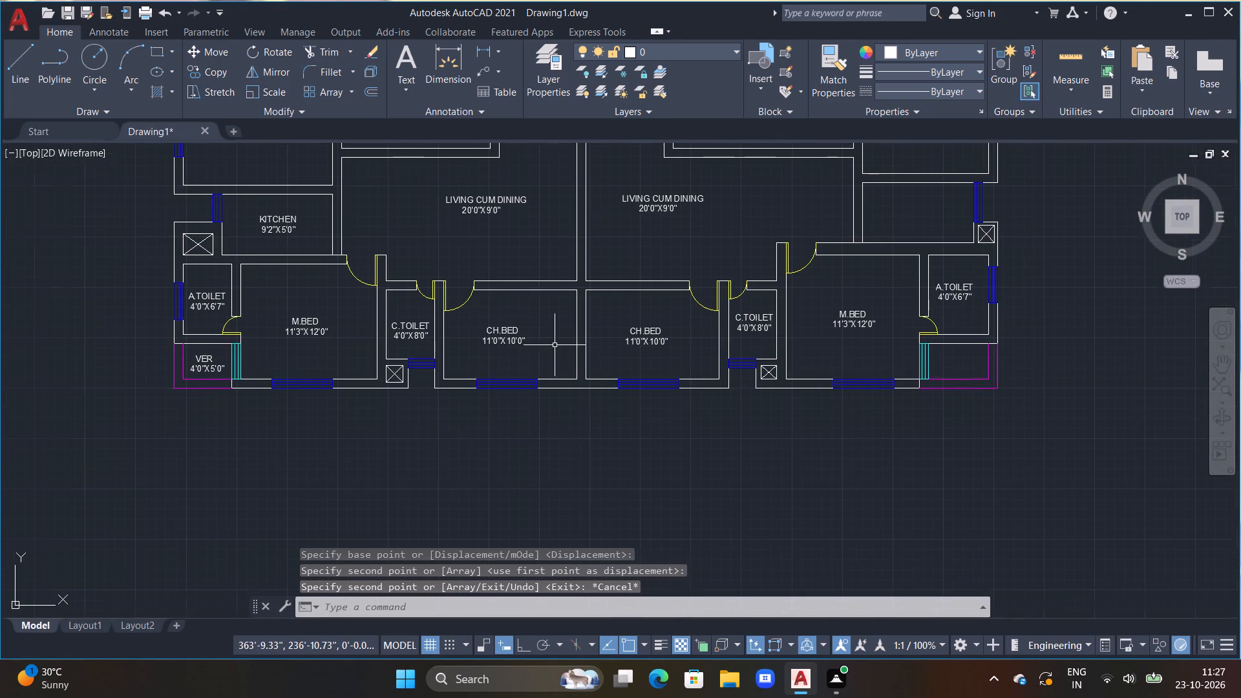
middle_drag(300, 372, 567, 335)
click(474, 325)
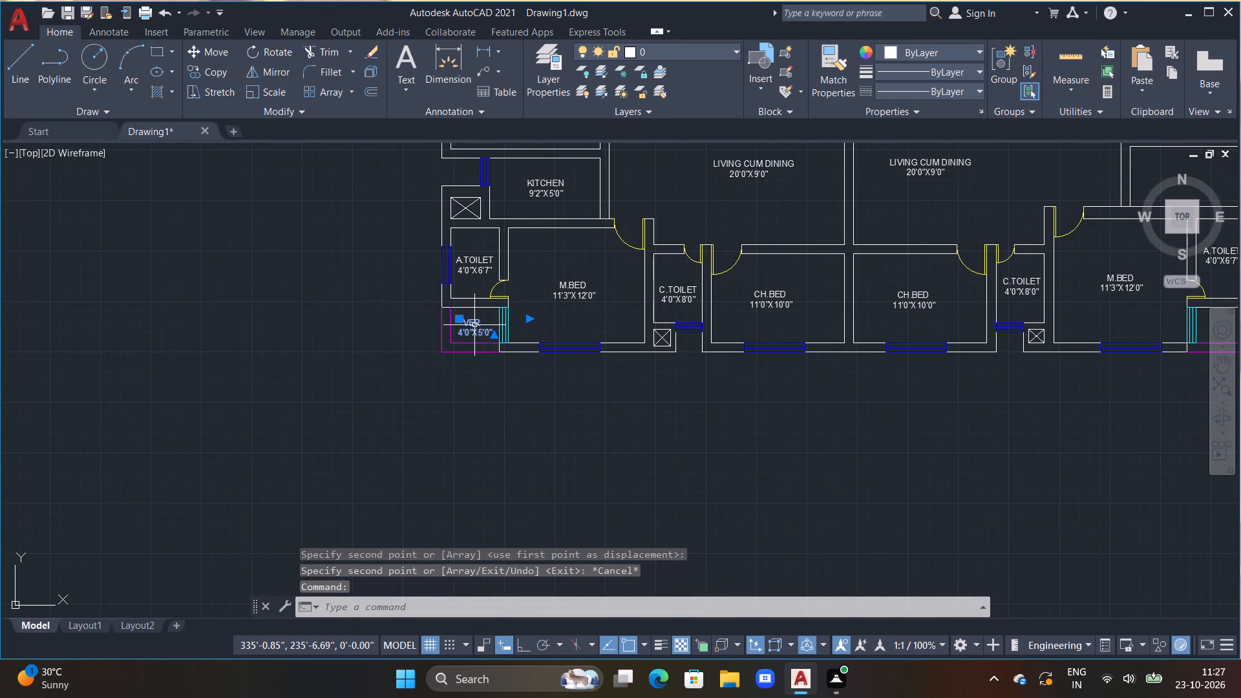
text(CO)
key(space)
drag(474, 326, 586, 364)
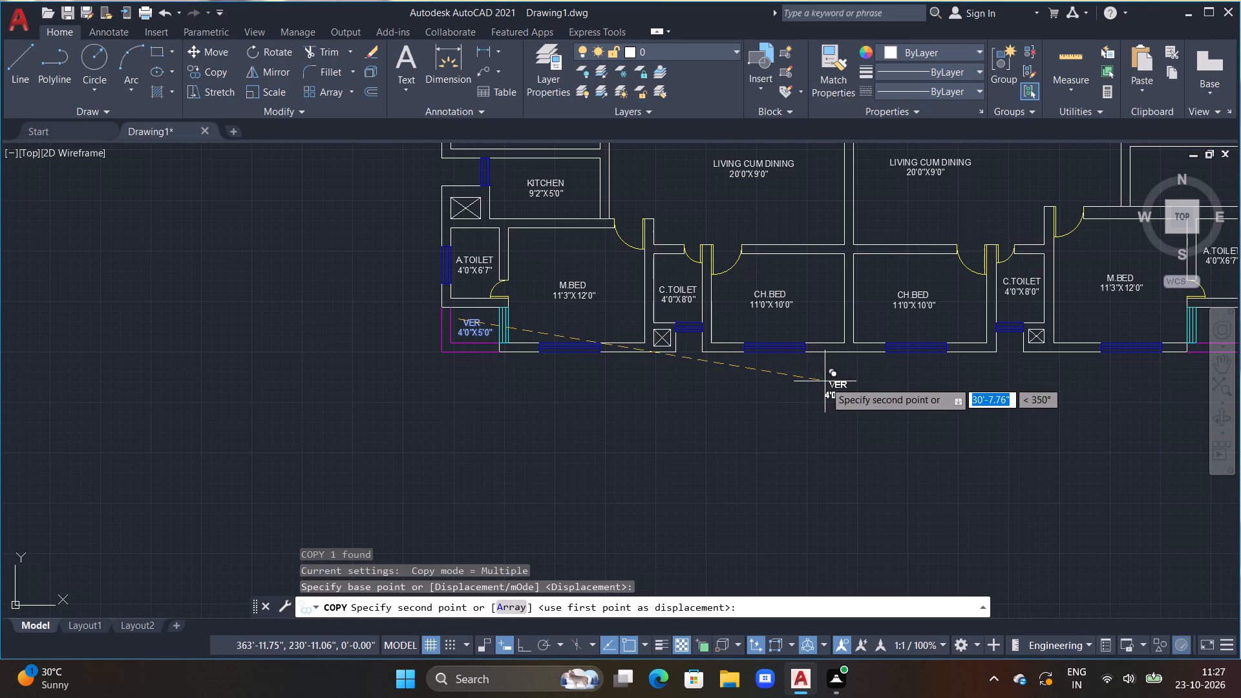
middle_drag(869, 382, 527, 328)
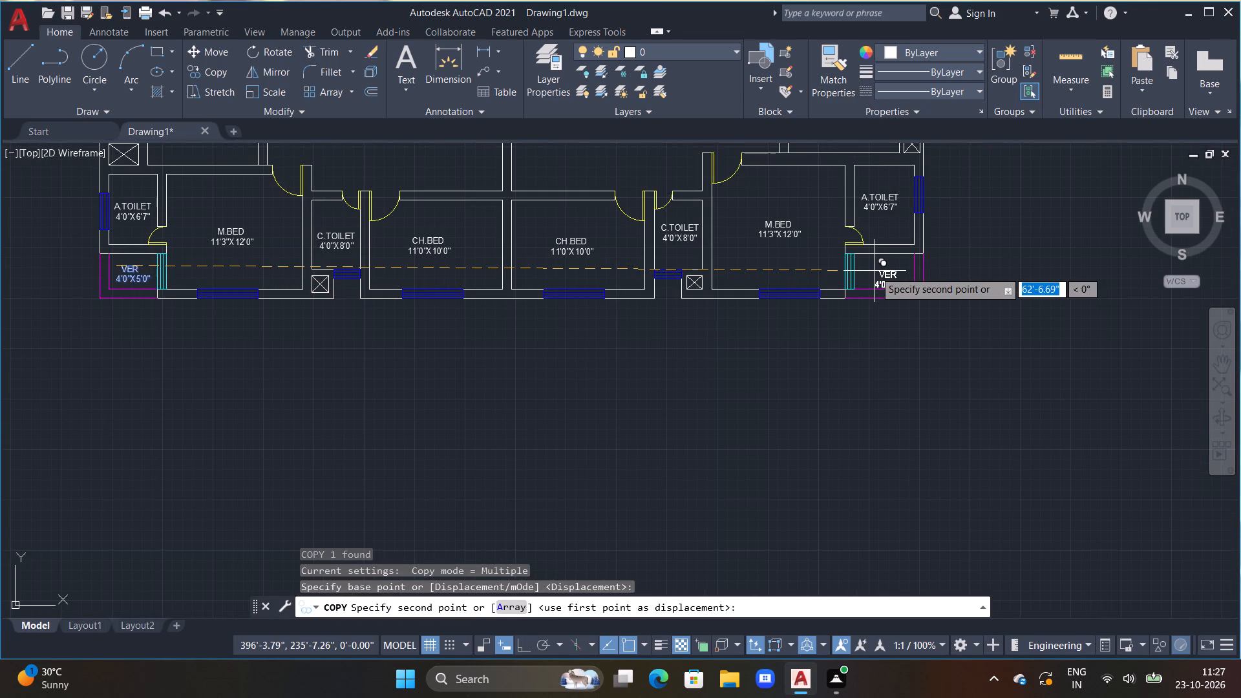
scroll(871, 262, up, 2)
click(865, 262)
key(Escape)
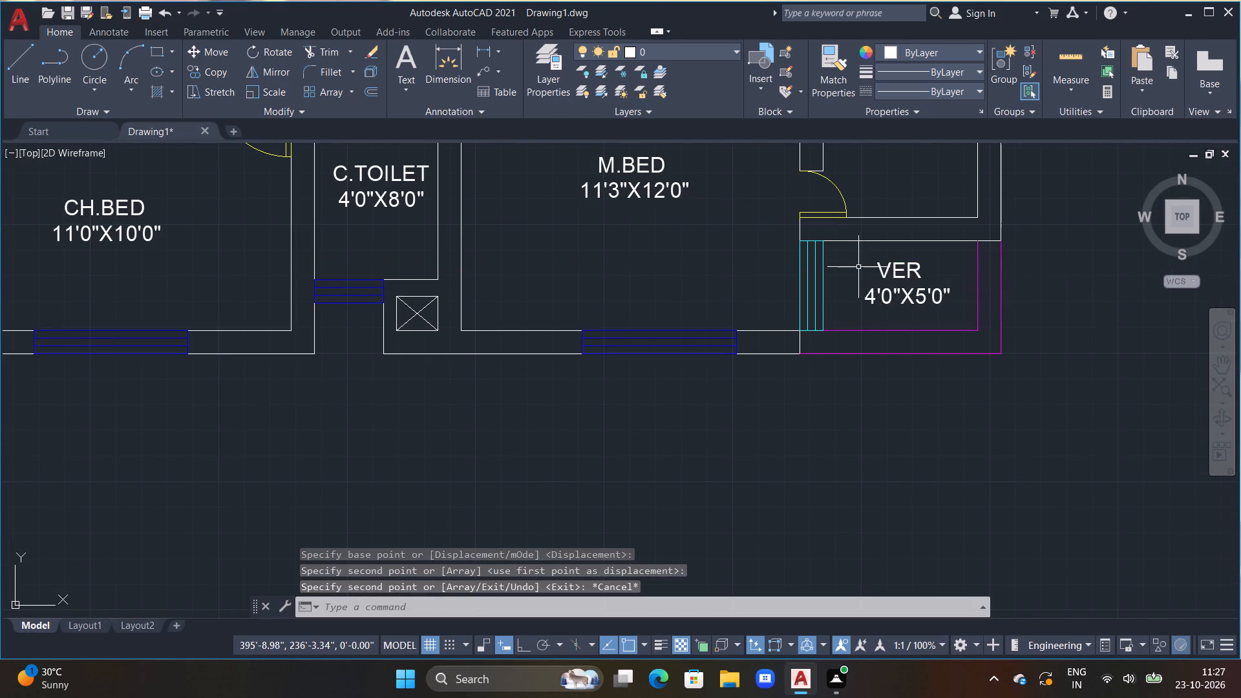
Copy the KITCHEN 9'2"X5'0" label east into the mirrored kitchen on the plan's eastern side.
scroll(858, 270, down, 3)
scroll(820, 230, down, 1)
middle_drag(790, 228, 800, 313)
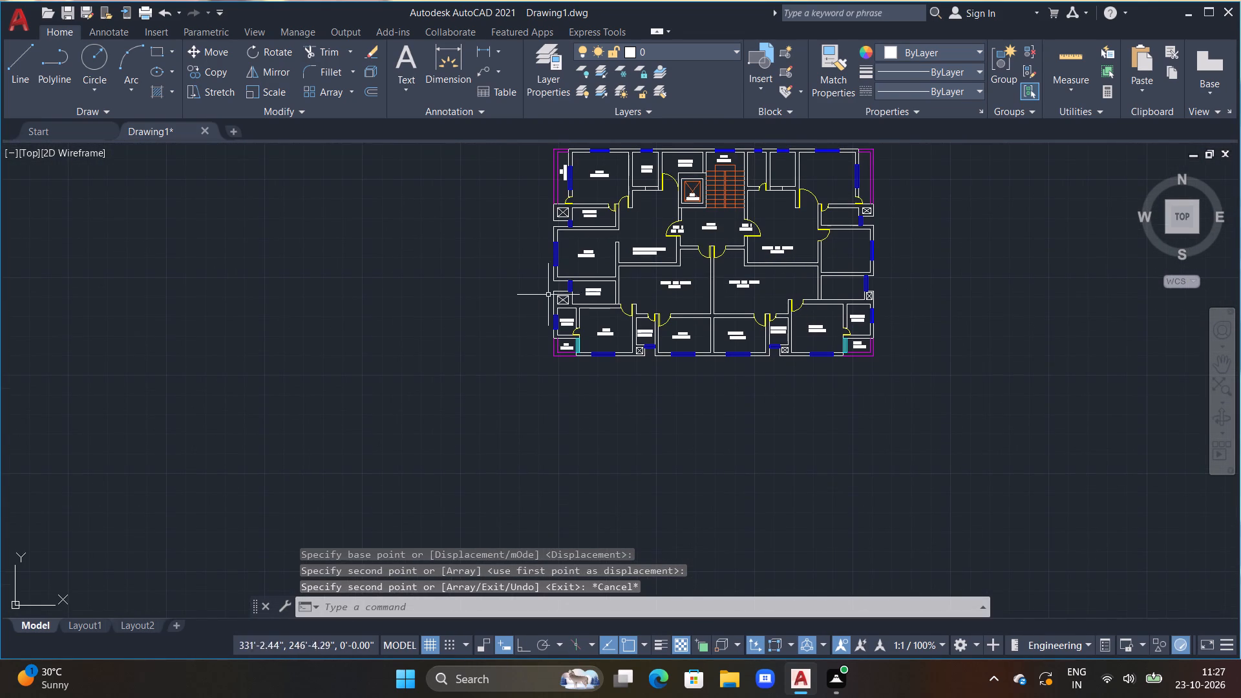
scroll(582, 287, up, 2)
middle_drag(584, 286, 388, 295)
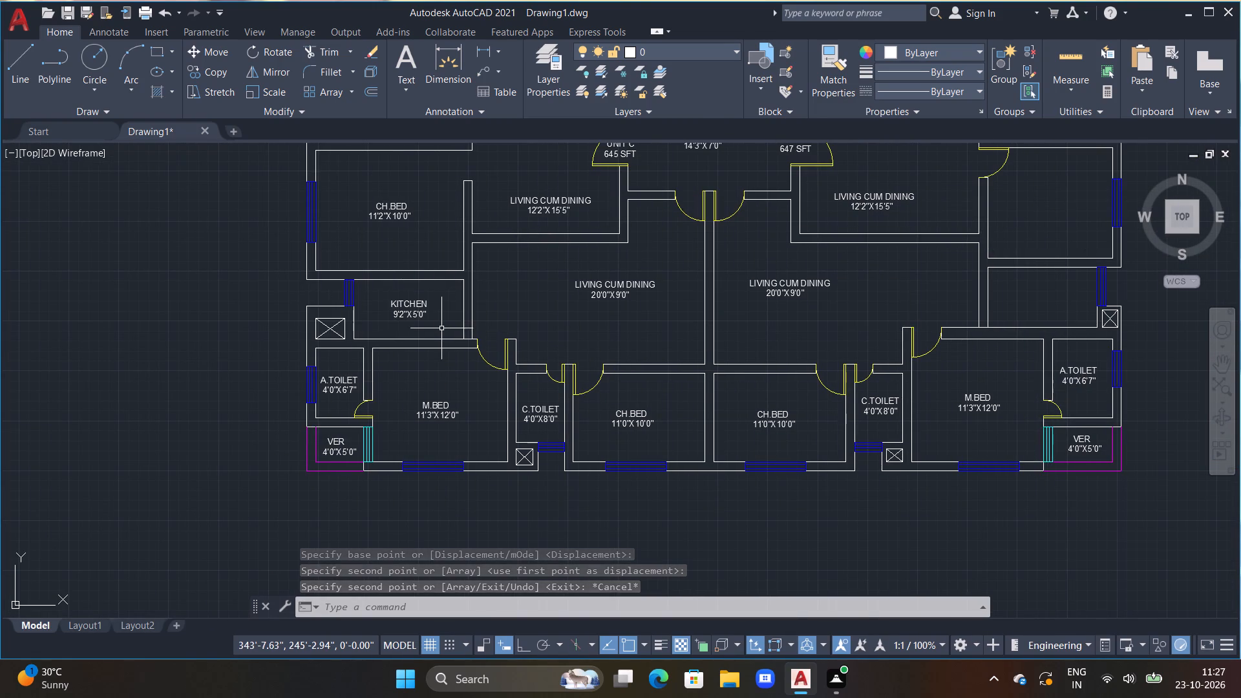
click(405, 302)
key(c)
key(o)
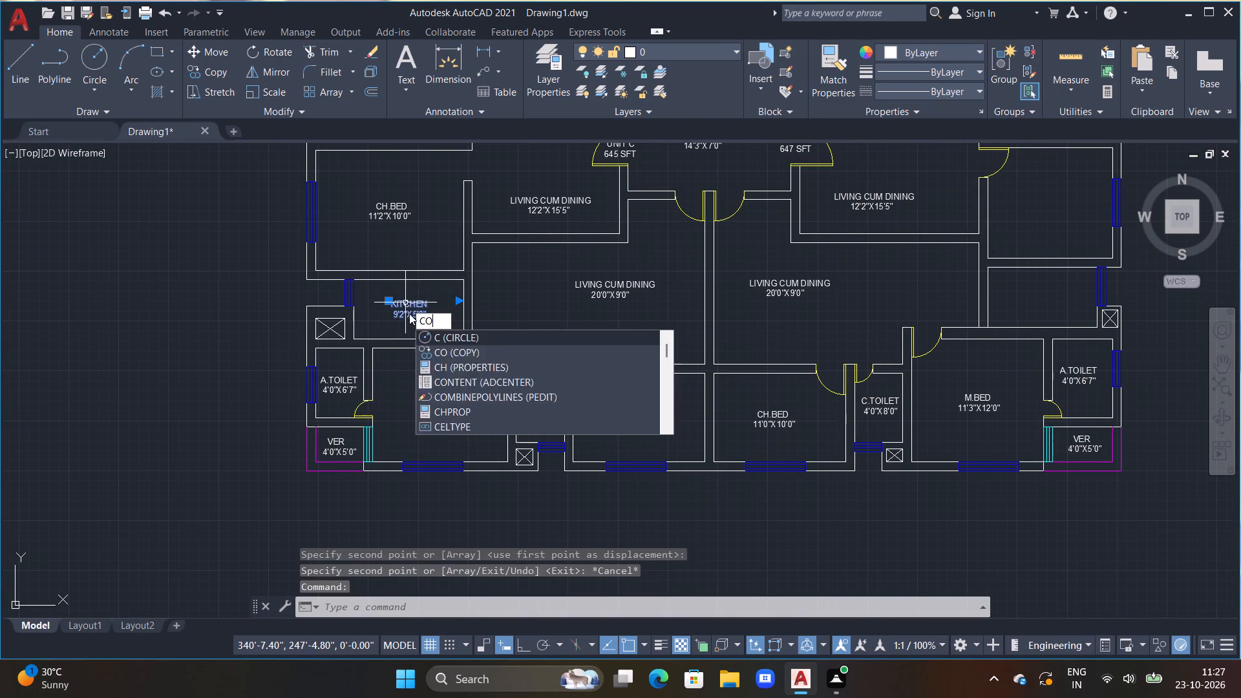
key(space)
drag(409, 314, 472, 338)
click(1022, 300)
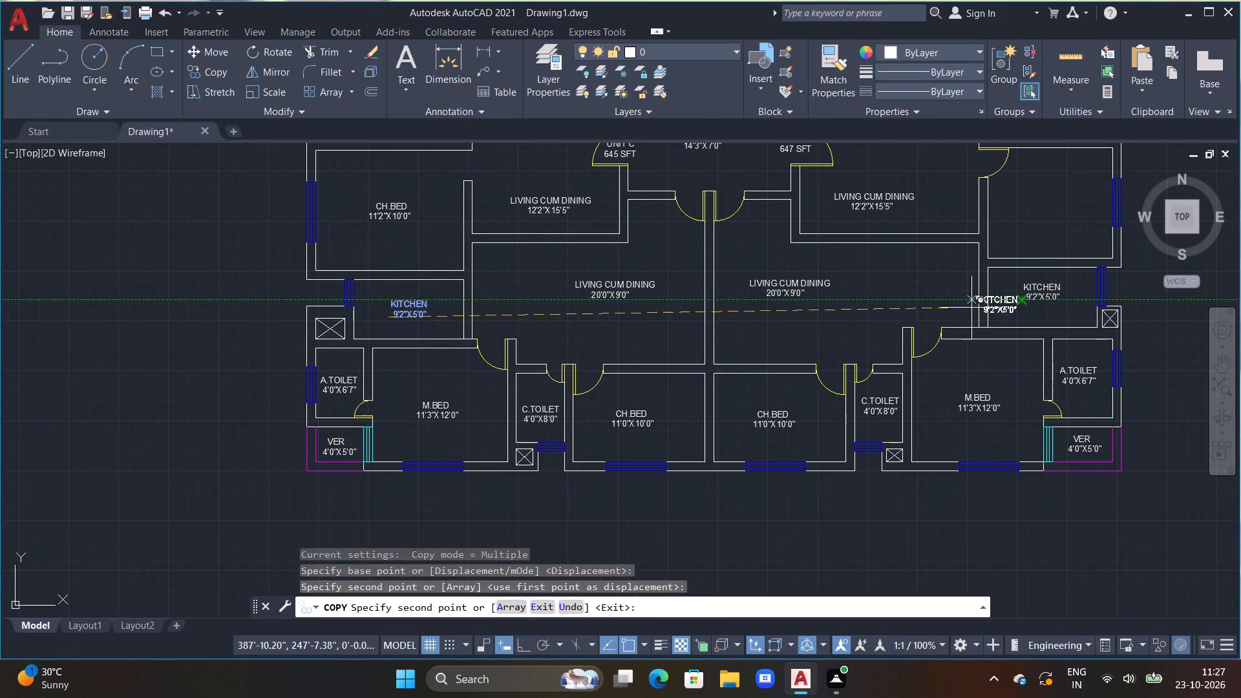
key(Escape)
Copy the CH.BED 11'2"X10'0" label east into the mirrored bedroom north of the copied KITCHEN label.
click(382, 204)
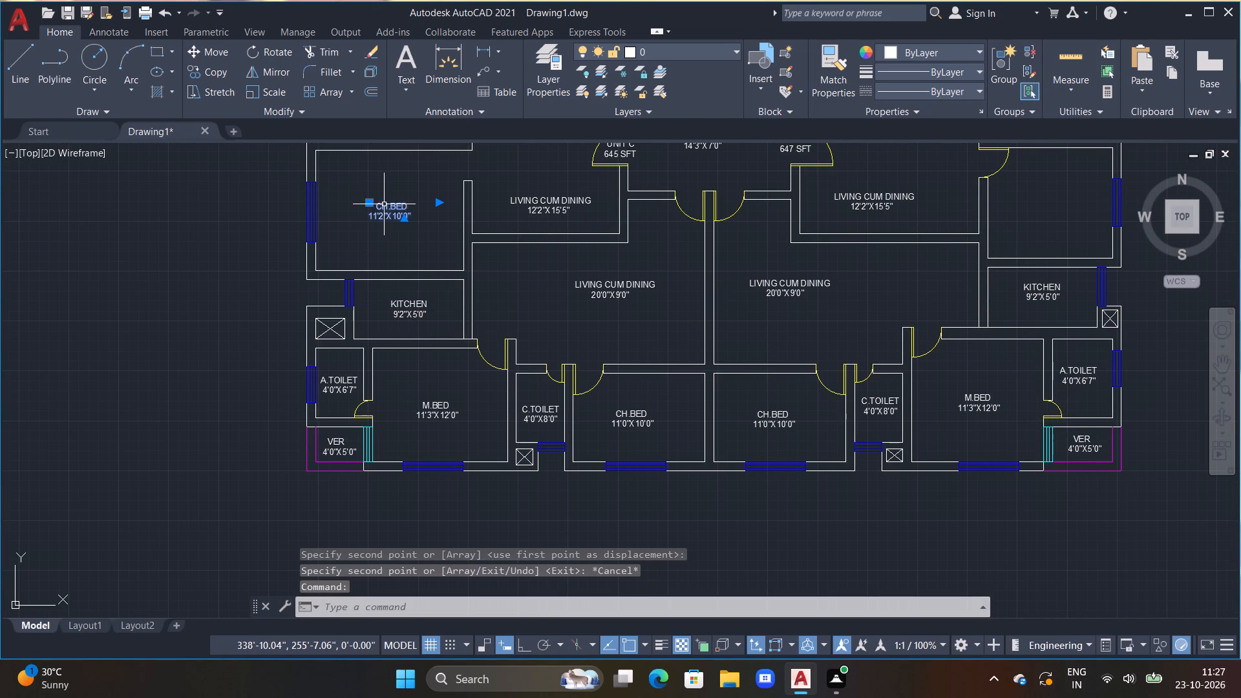
text(CO)
key(space)
drag(384, 205, 441, 255)
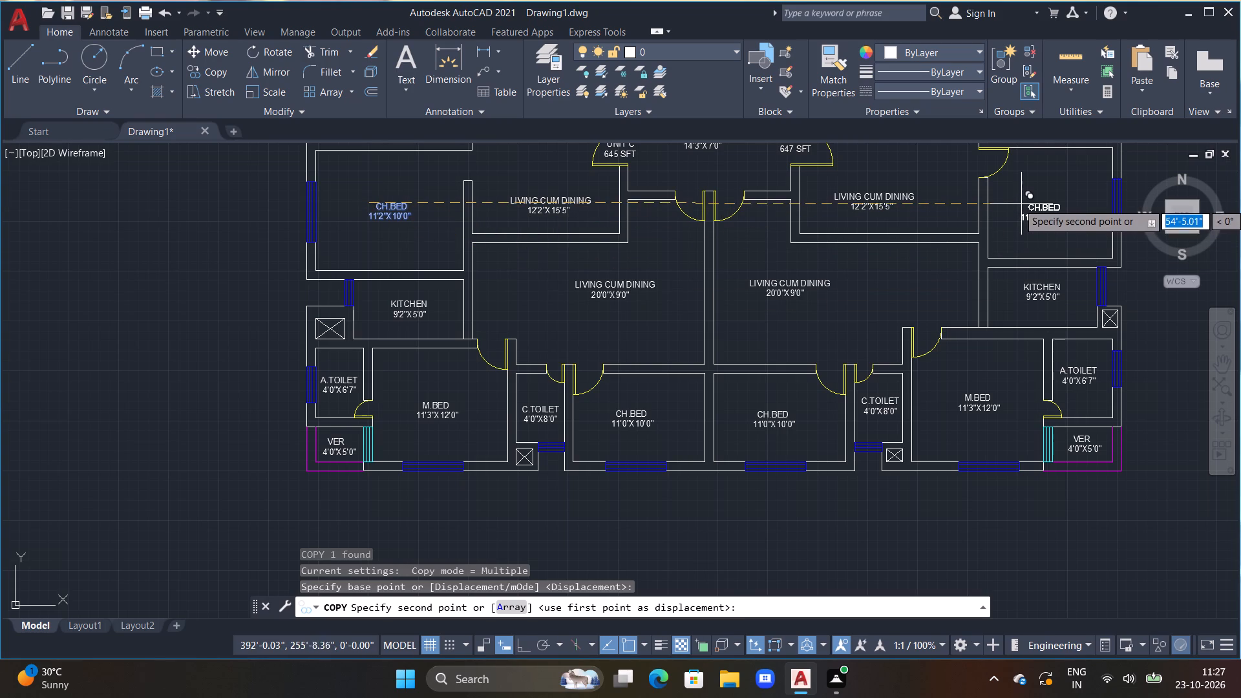
click(1023, 193)
key(Escape)
Copy the A.TOILET 9'2"X4'0" label east into the mirrored toilet north of the eastern CH.BED 11'2"X10'0".
scroll(940, 246, down, 2)
middle_drag(863, 253, 831, 329)
middle_drag(831, 313, 796, 337)
middle_drag(795, 339, 790, 359)
middle_drag(760, 344, 757, 364)
scroll(728, 357, up, 1)
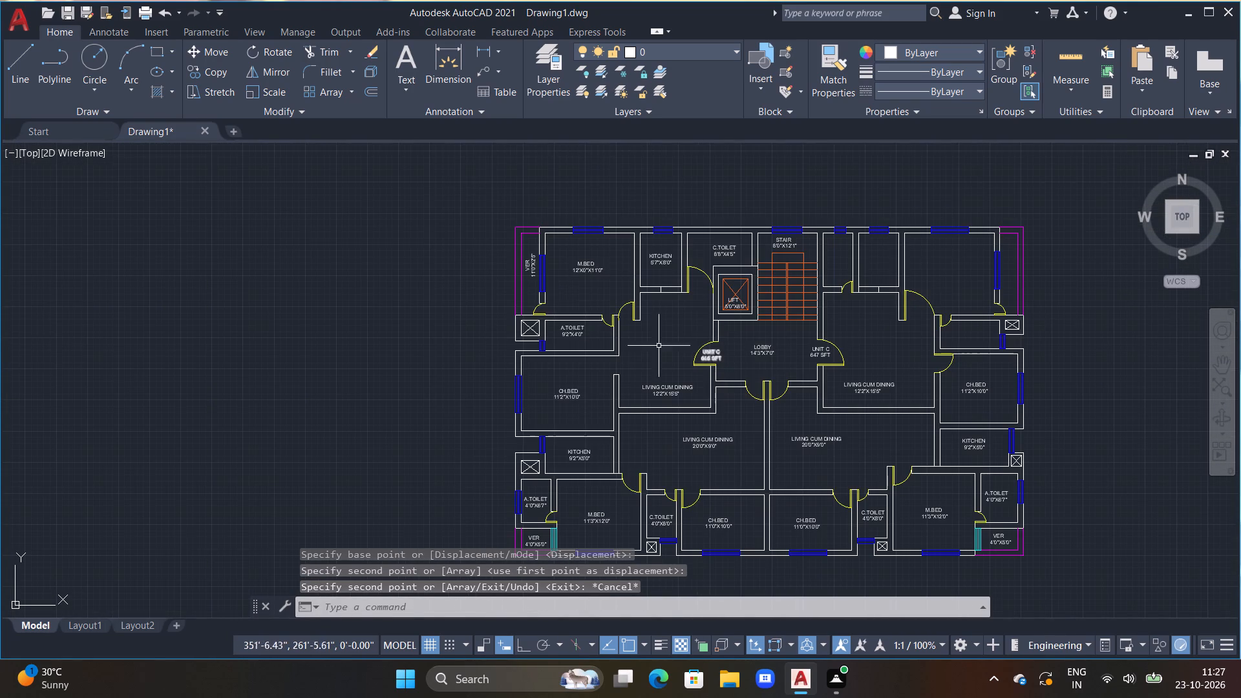
click(571, 326)
key(c)
key(o)
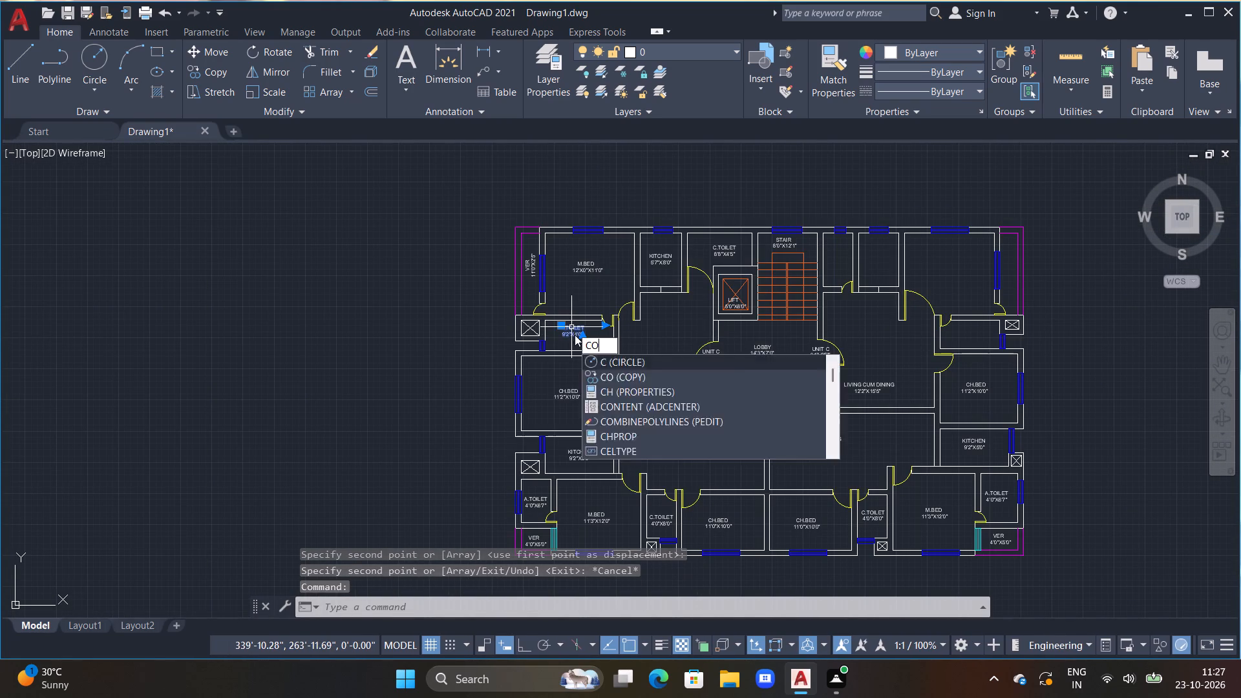
key(space)
drag(575, 335, 619, 355)
scroll(953, 333, up, 2)
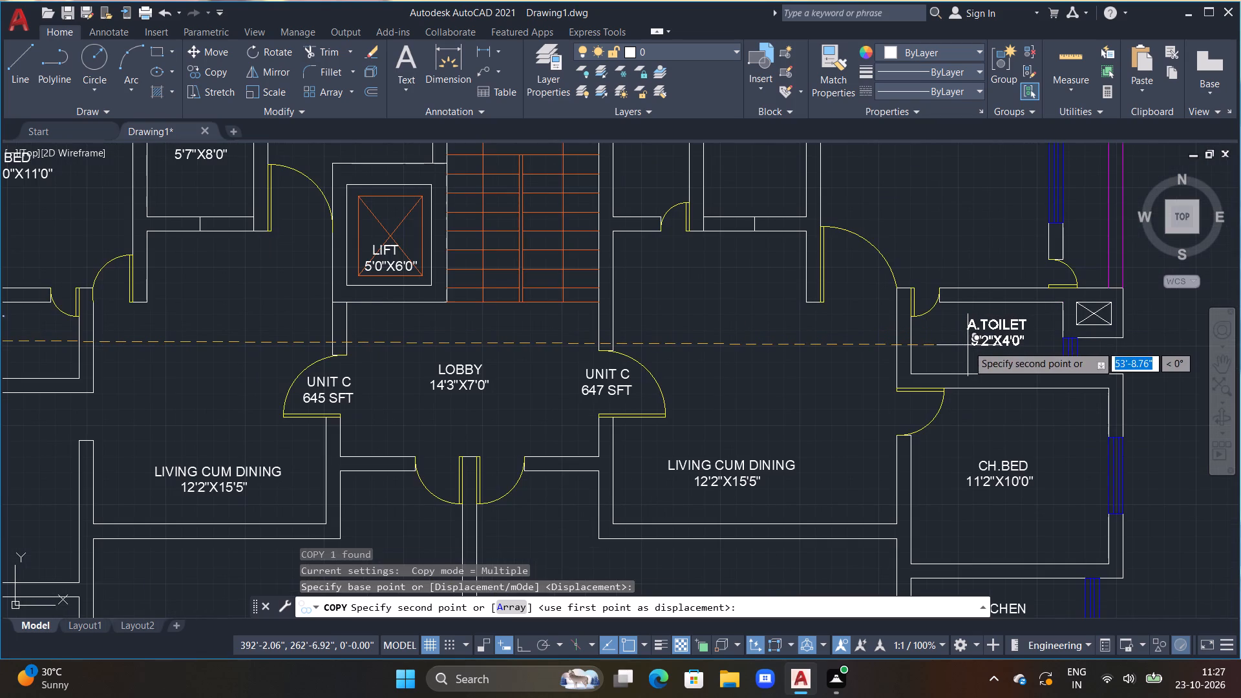
click(968, 345)
key(Escape)
Copy the M.BED 12'X0"X11'0" label east into the mirrored bedroom at the plan's northeast corner.
scroll(915, 328, down, 3)
scroll(703, 302, up, 2)
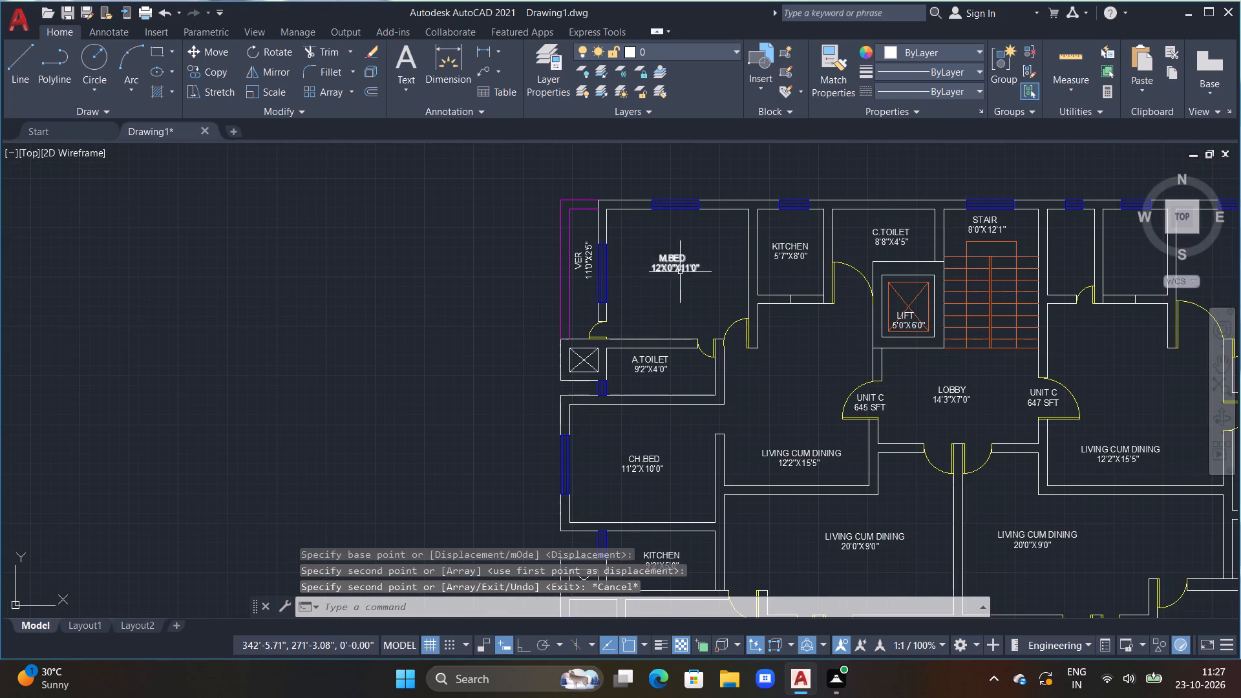
click(673, 267)
key(c)
text(O)
key(space)
drag(670, 279, 774, 333)
middle_drag(1092, 312, 780, 319)
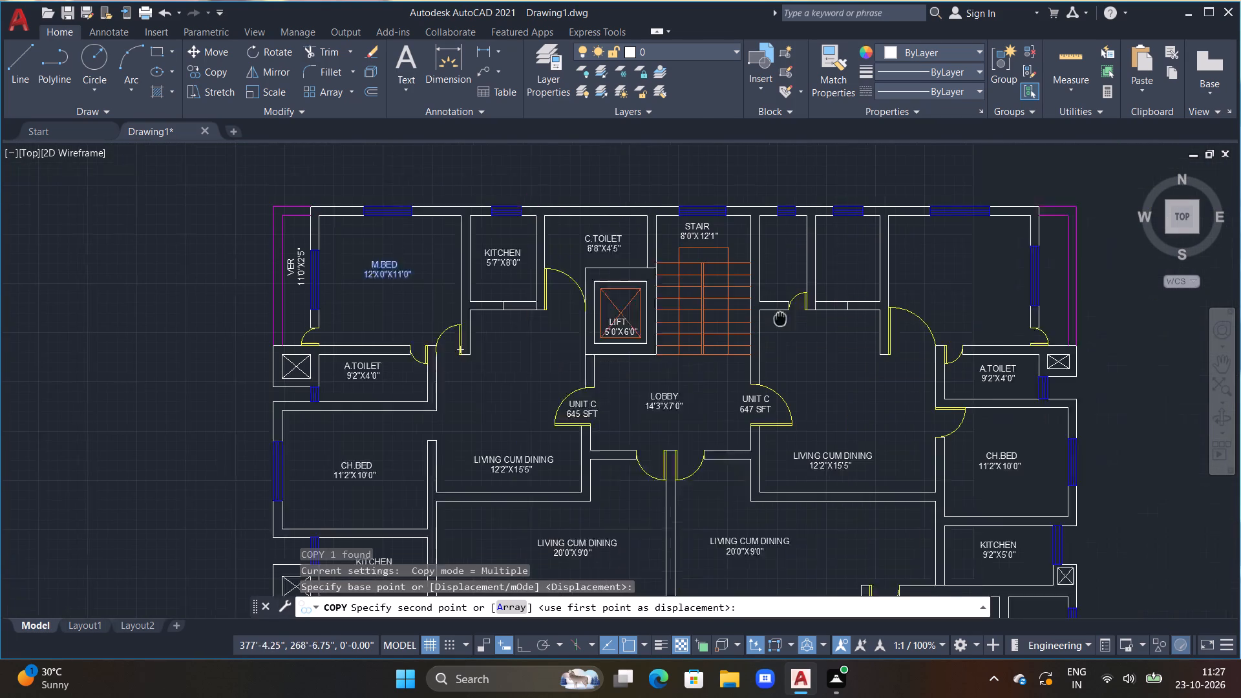
middle_drag(780, 319, 743, 319)
click(915, 279)
key(Escape)
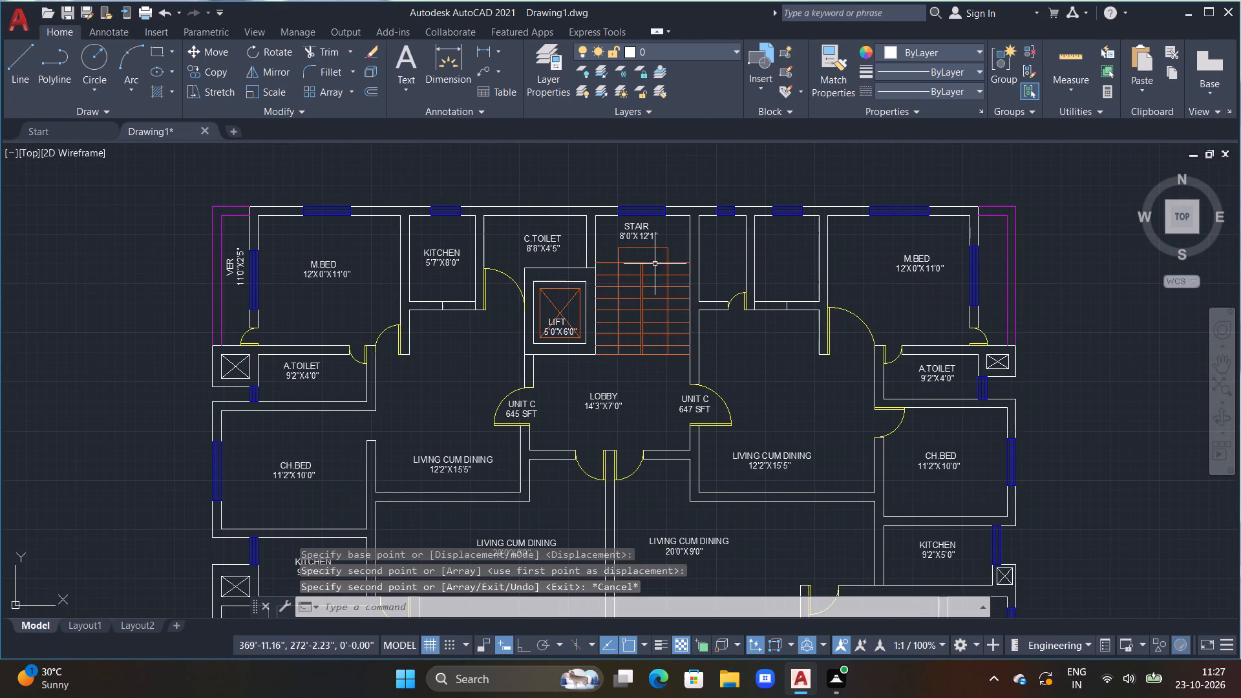
Copy the KITCHEN 5'7"X8'0" label east into the mirrored kitchen beside the northeast M.BED.
click(429, 255)
key(c)
key(o)
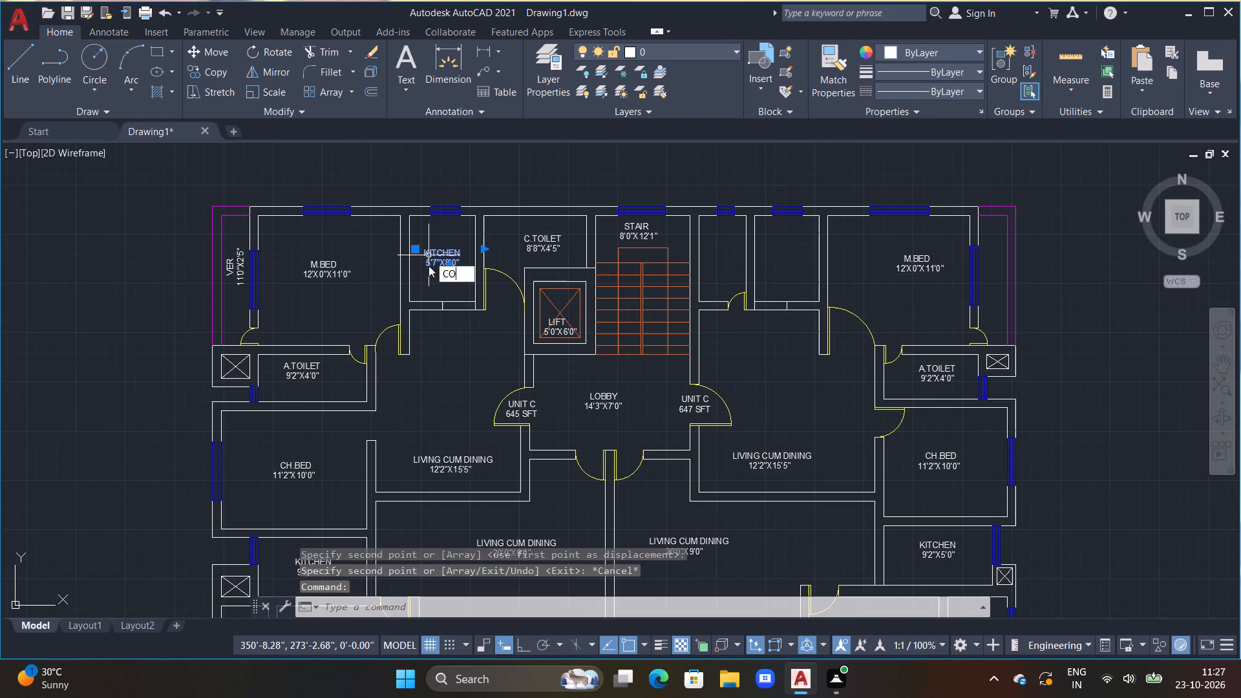
key(space)
drag(429, 266, 435, 268)
click(767, 262)
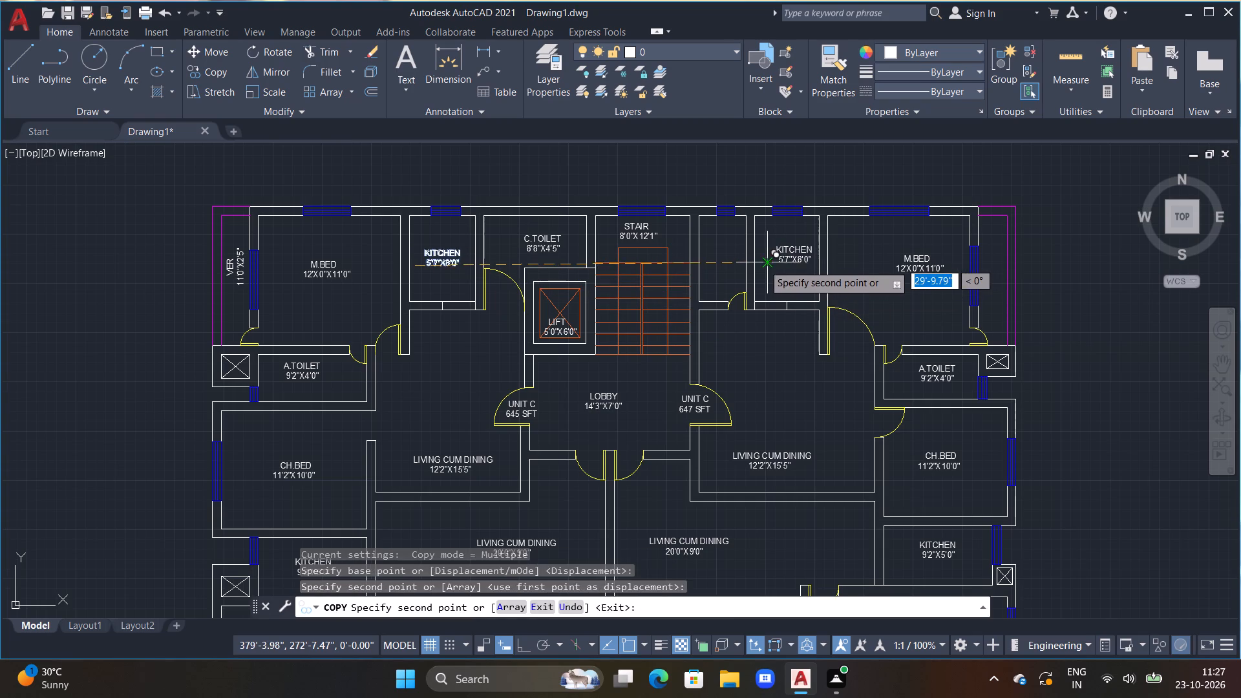
key(Escape)
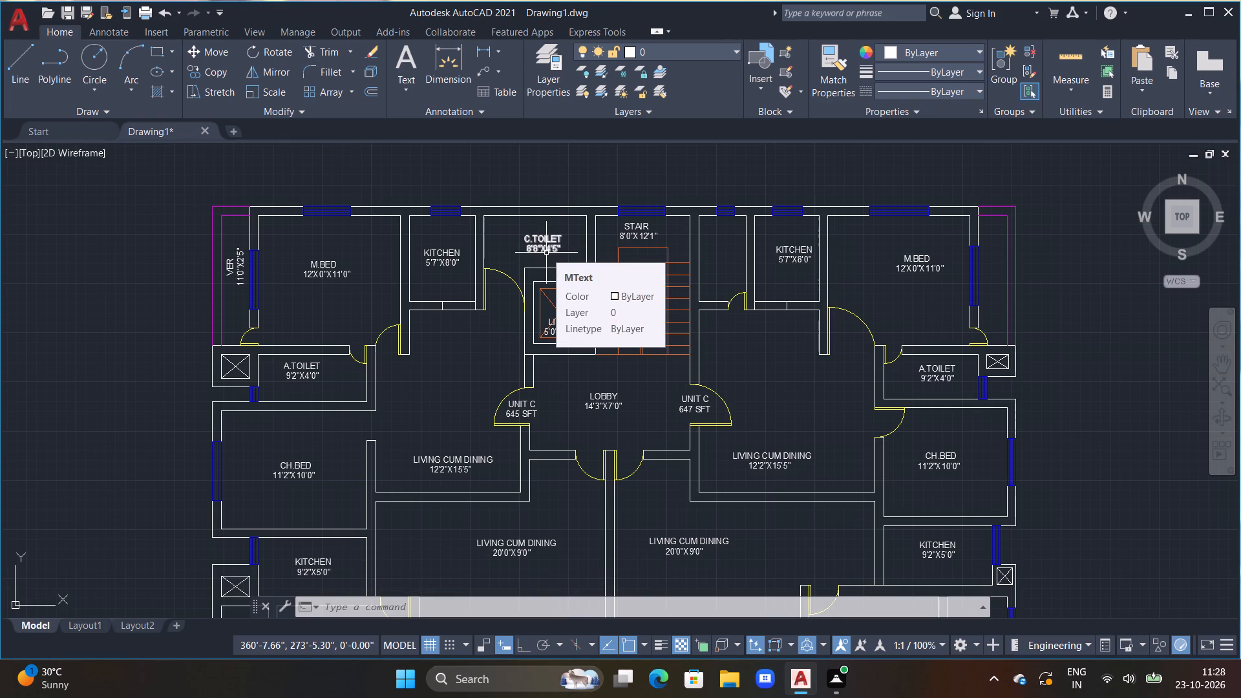
Copy the C.TOILET 8'8"X4'5" label into the toilet between the stair and the northeastern kitchen.
click(546, 253)
text(CO)
drag(546, 253, 562, 278)
key(c)
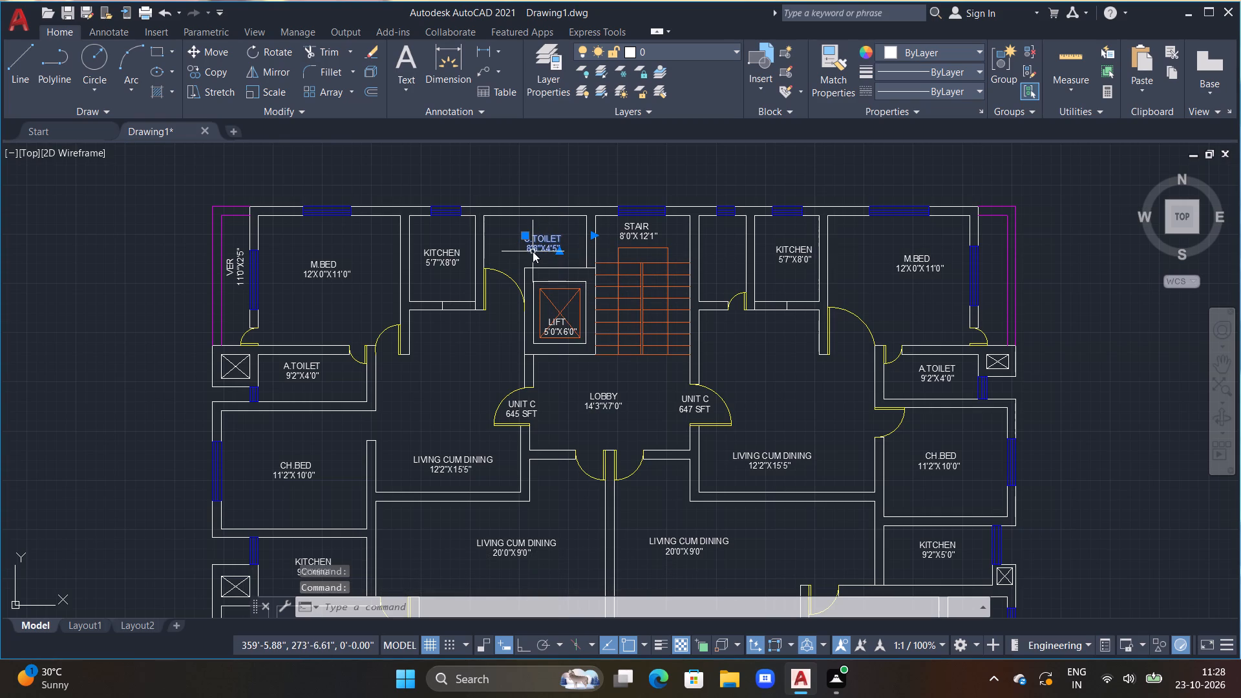
text(O)
key(space)
drag(533, 257, 560, 262)
scroll(712, 253, up, 3)
click(678, 256)
key(Escape)
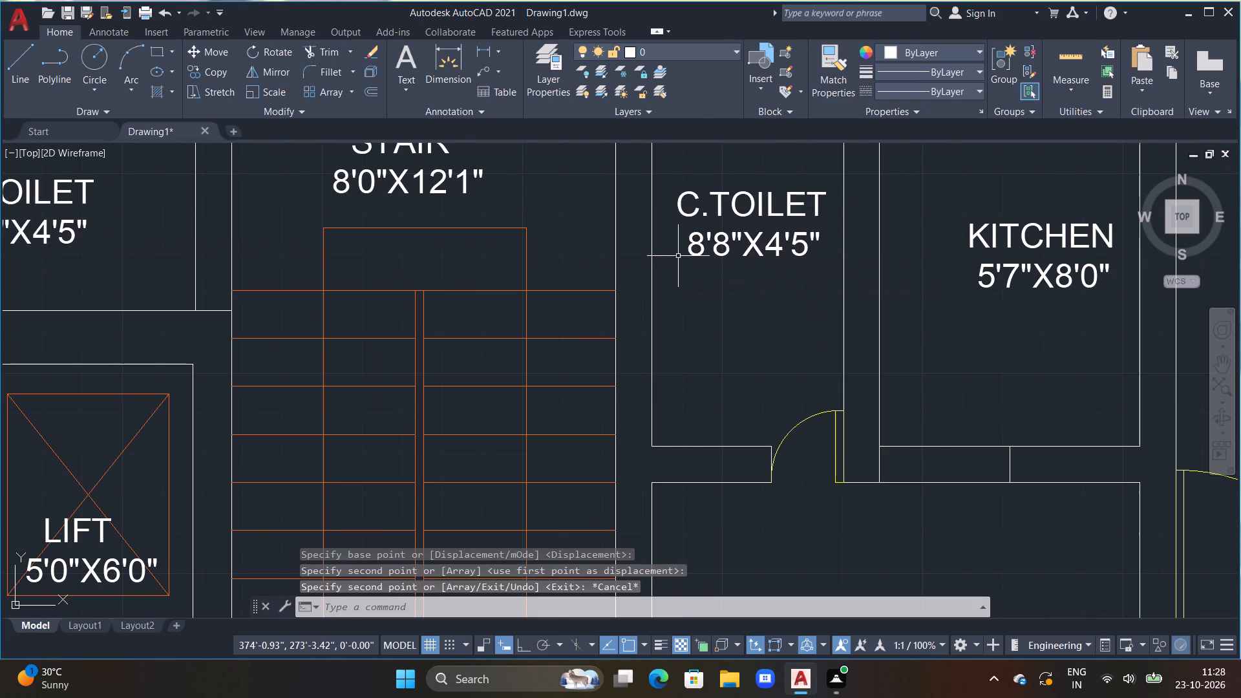
Change the size in the C.TOILET label east of the stair to 4'0"X8'0".
double_click(694, 244)
scroll(694, 244, up, 2)
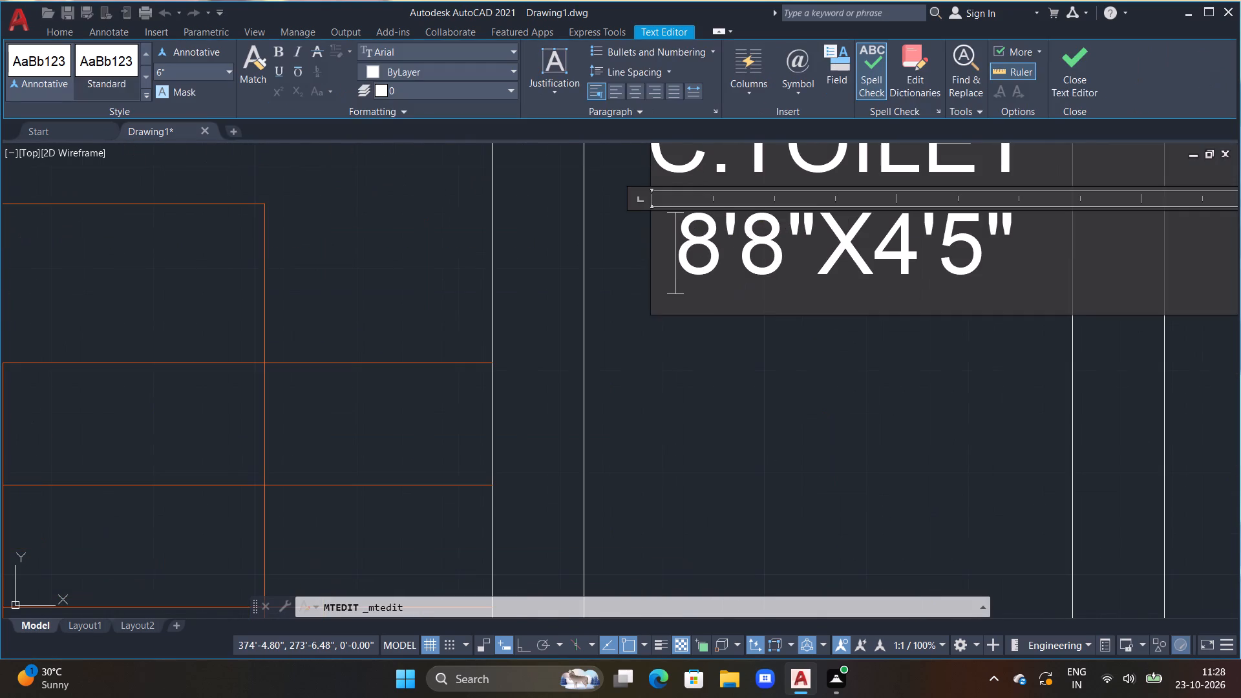
drag(1036, 224, 678, 241)
key(BackSpace)
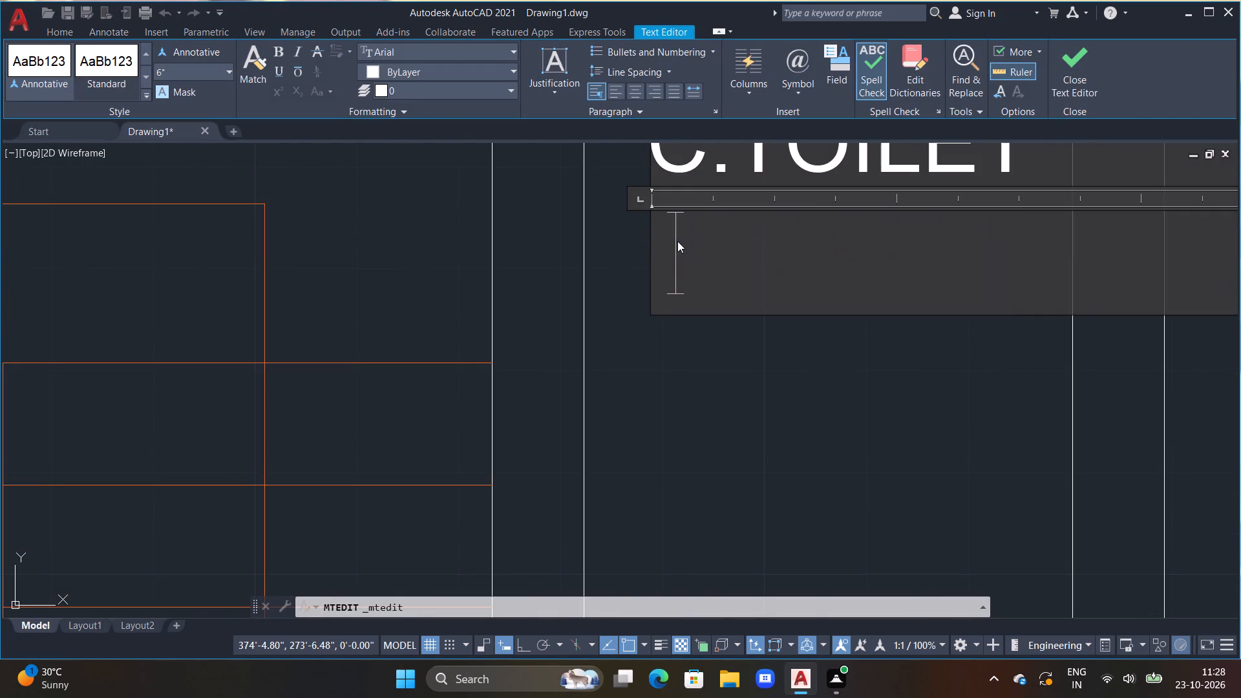
text(4'0")
key(x)
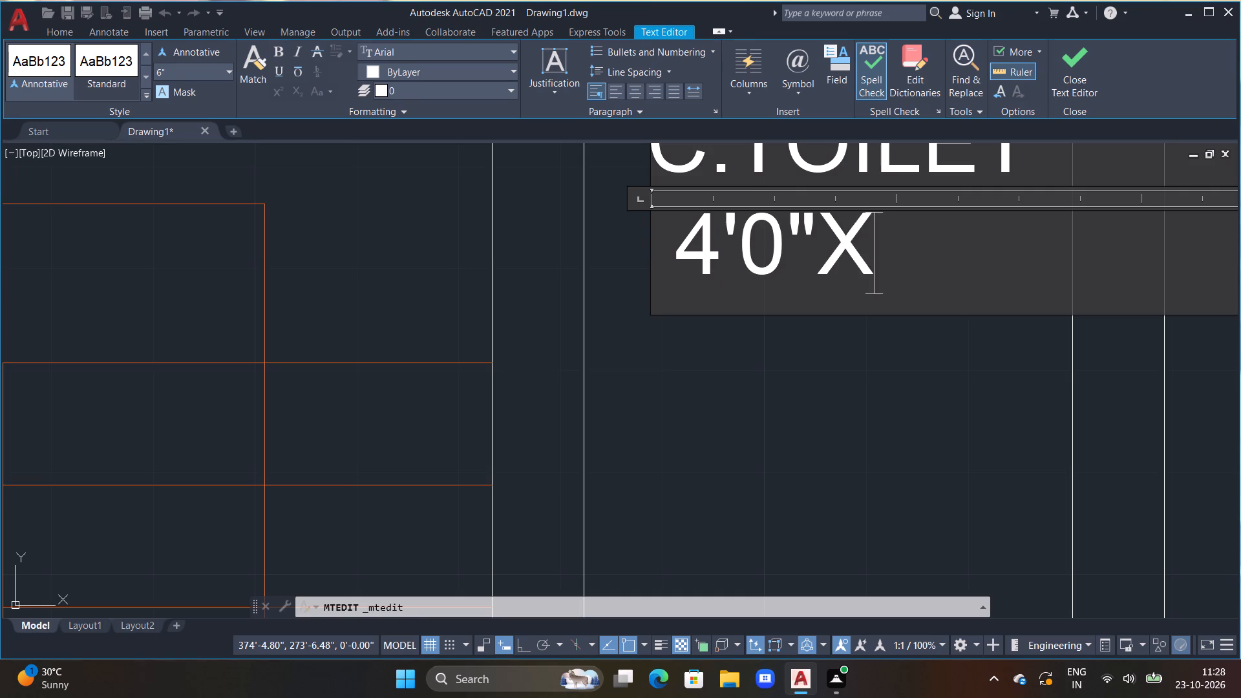
text(8'0")
click(657, 357)
scroll(676, 339, down, 3)
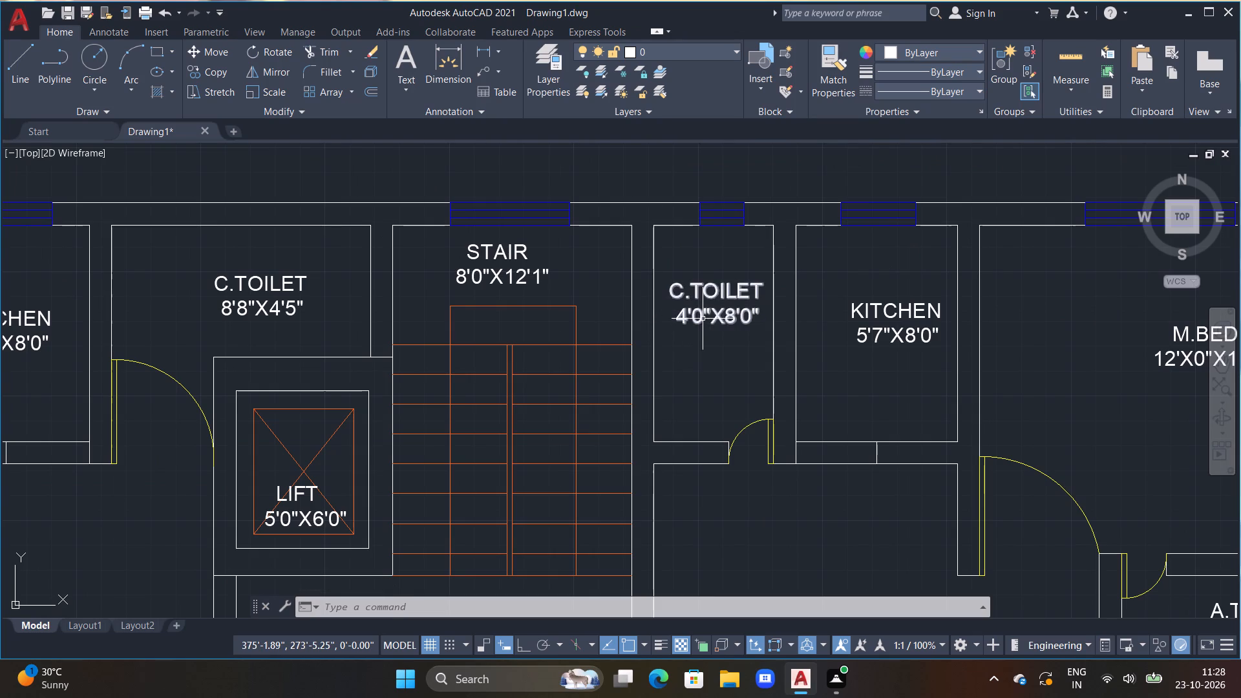
key(Escape)
Change the unit name in the 647 SFT label east of the lobby to UNIT A.
scroll(706, 332, down, 1)
middle_drag(739, 365, 701, 305)
scroll(713, 343, down, 1)
middle_drag(763, 394, 703, 266)
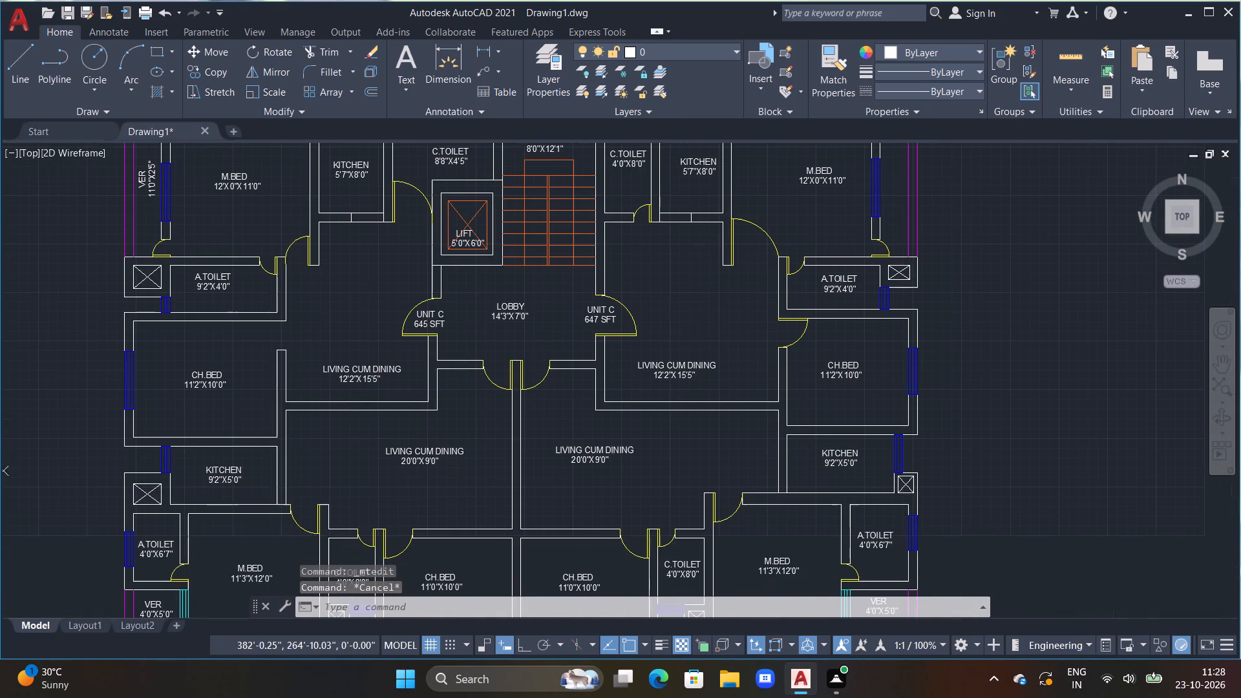
middle_drag(737, 377, 778, 329)
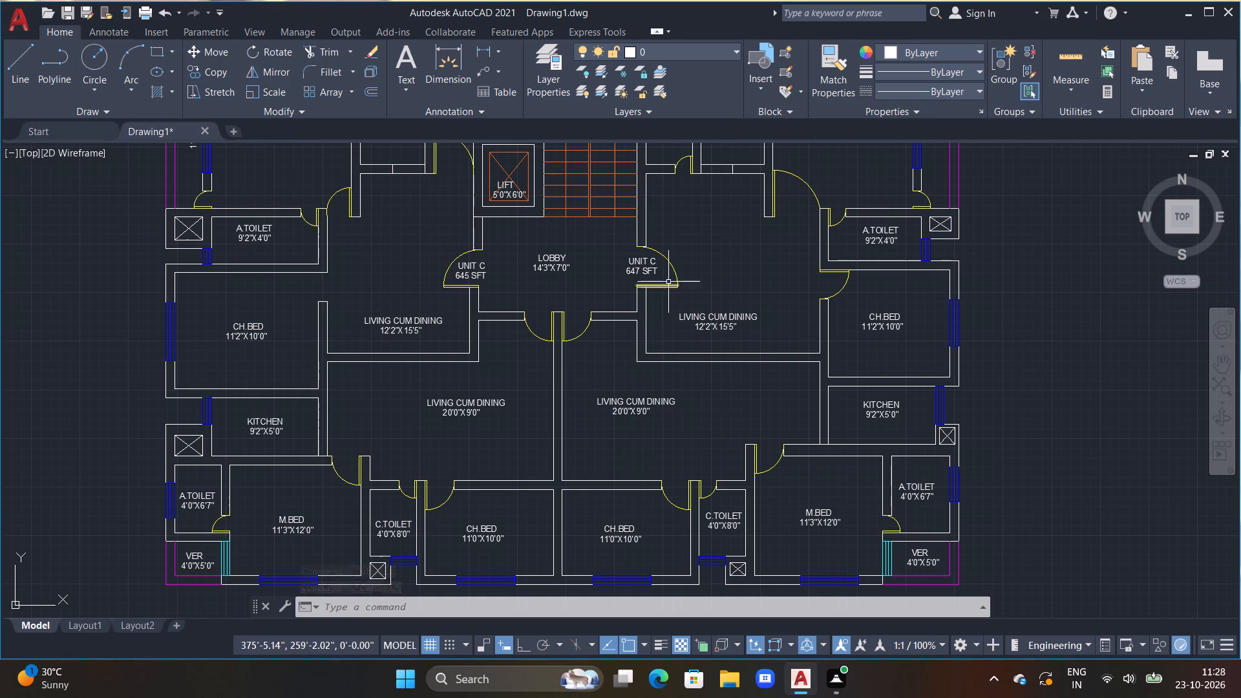
scroll(668, 275, up, 2)
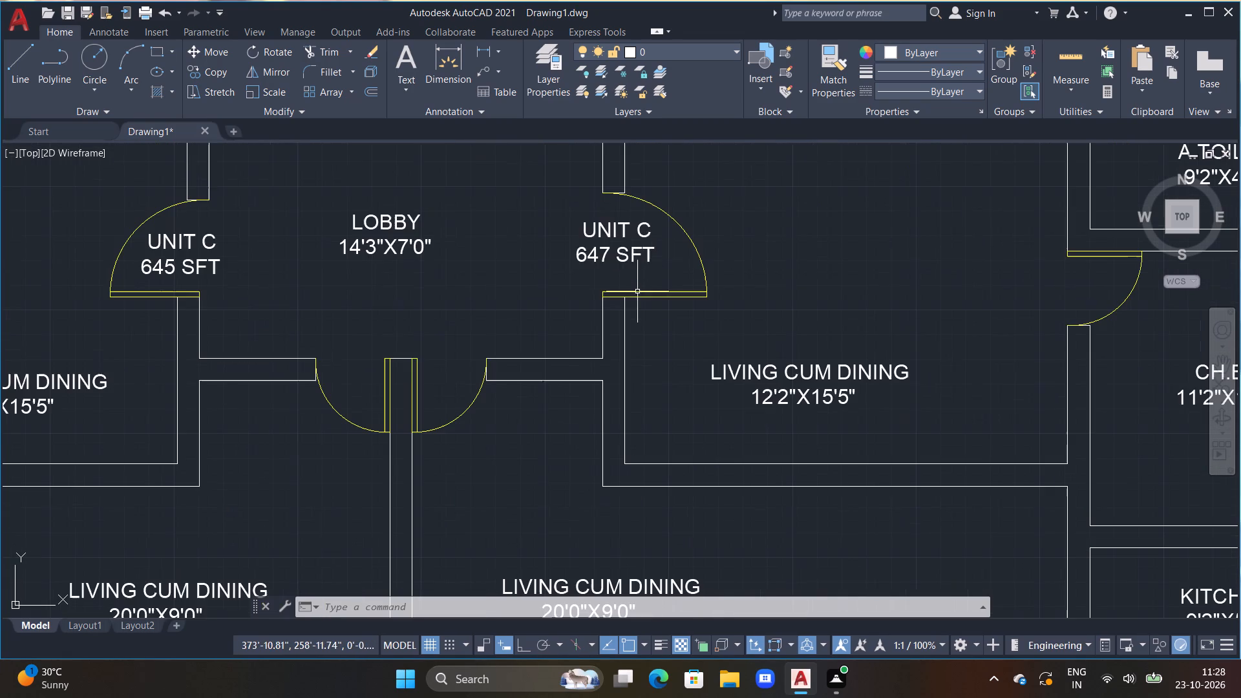
double_click(617, 226)
scroll(639, 228, up, 2)
click(677, 237)
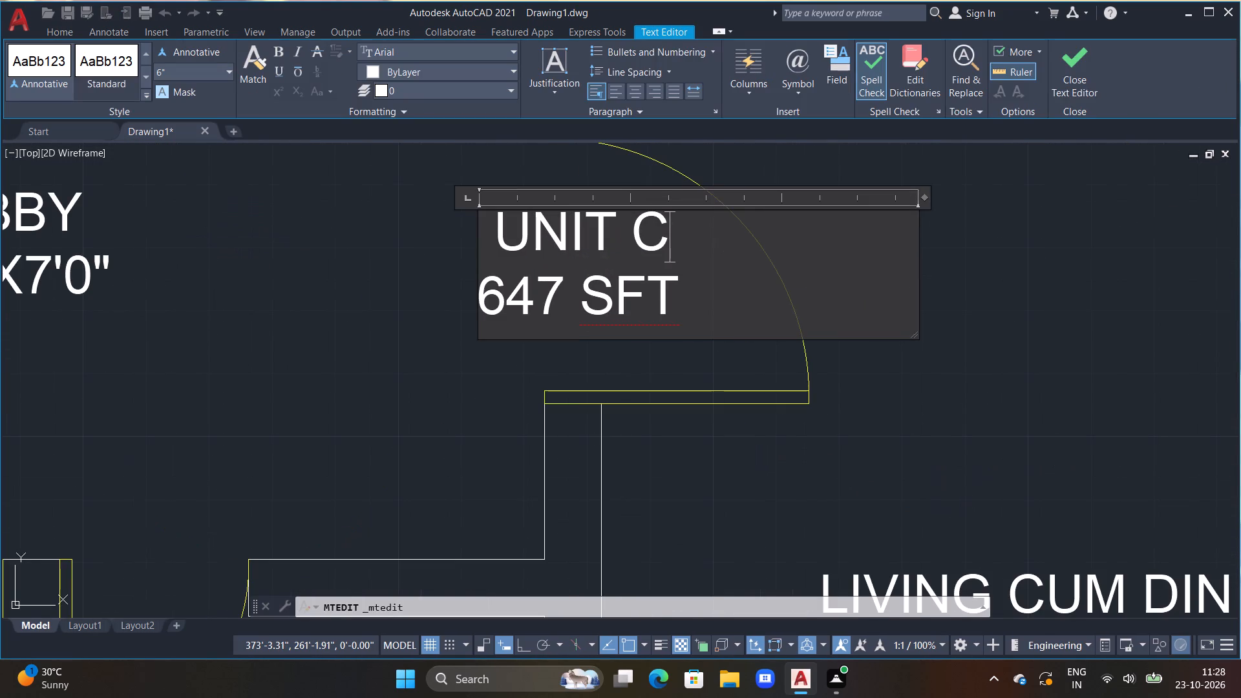
key(BackSpace)
key(a)
key(Escape)
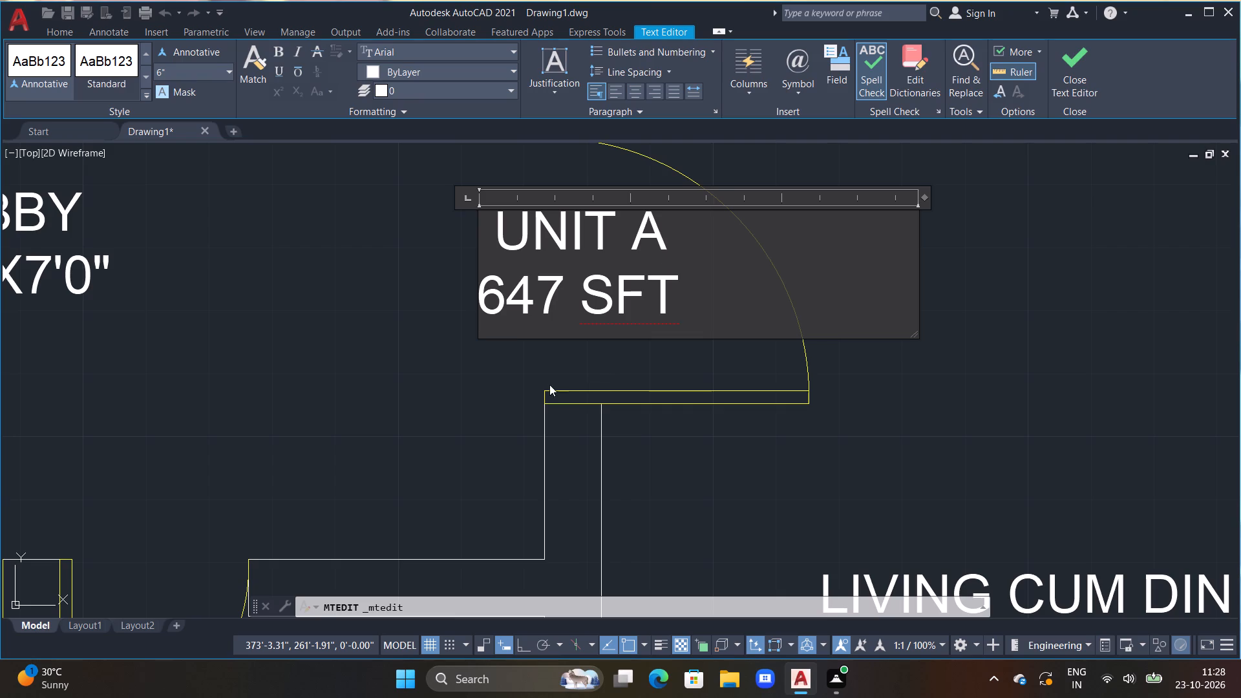
click(778, 257)
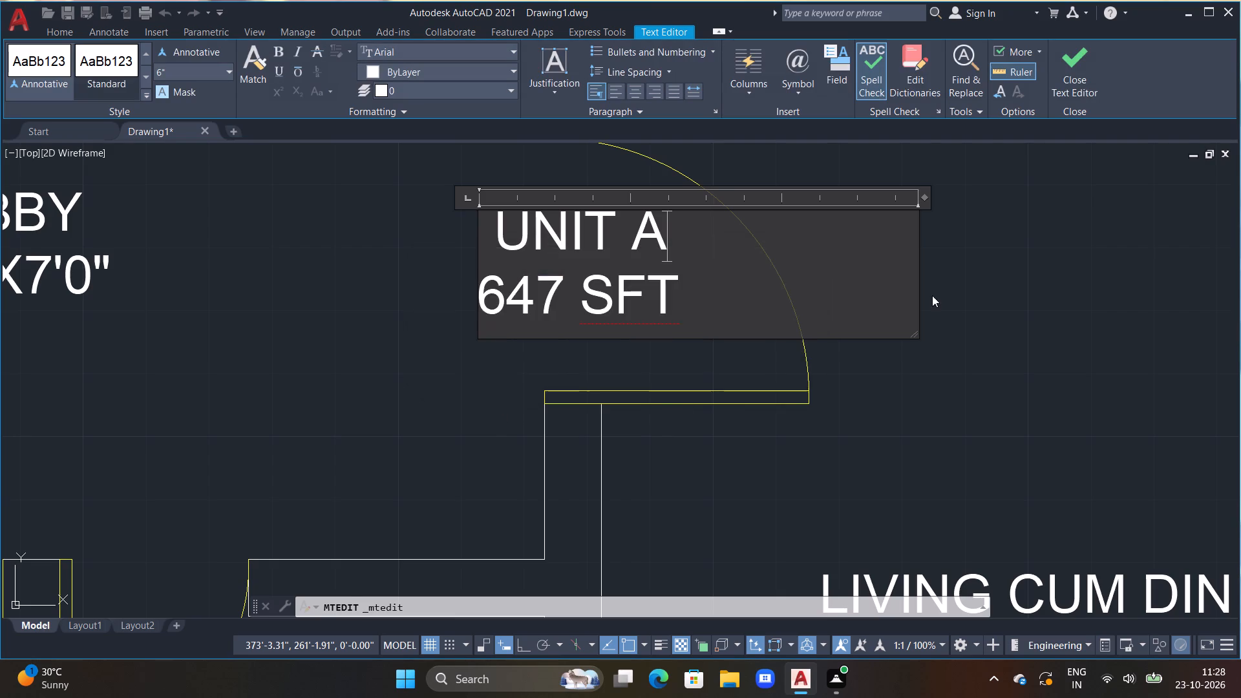
scroll(932, 296, down, 2)
click(946, 297)
scroll(960, 297, down, 3)
middle_drag(867, 384, 765, 304)
key(Escape)
key(Escape)
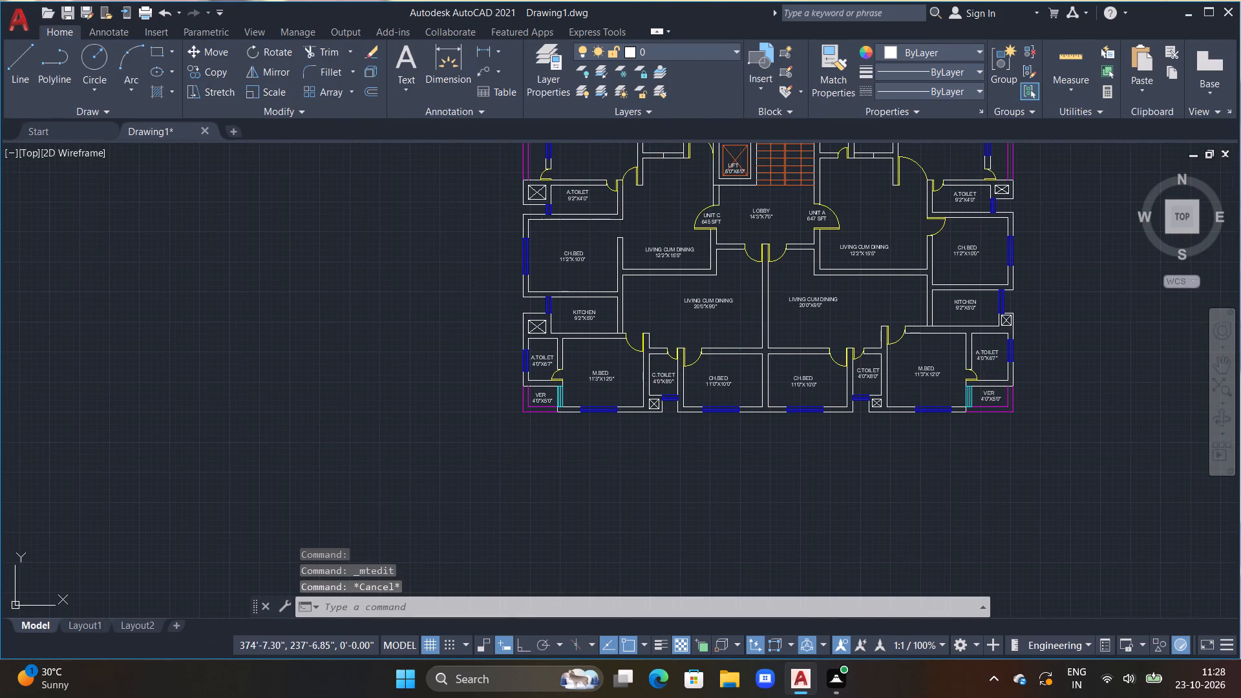
Copy the vertical VER 11'0"X2'5" label from the northwest veranda east into the mirrored veranda beside the northeast M.BED.
middle_drag(830, 381, 753, 549)
middle_drag(743, 491, 661, 452)
key(Escape)
key(Escape)
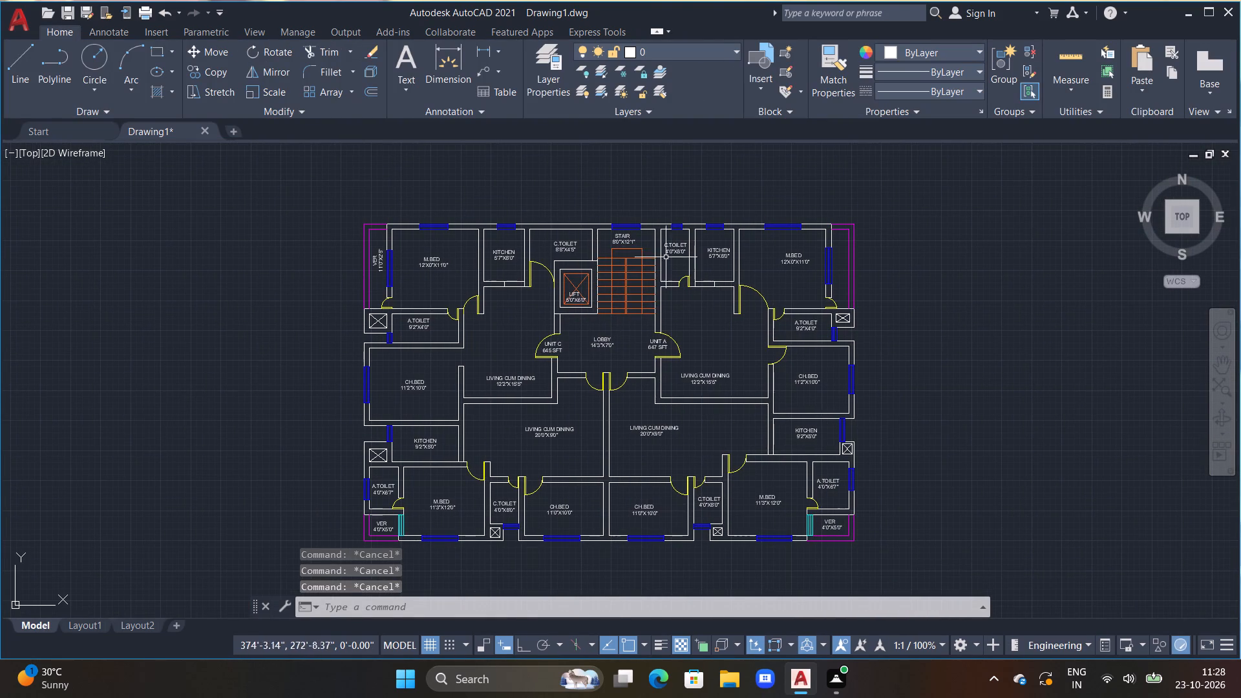
click(374, 263)
key(c)
text(O)
key(space)
drag(373, 264, 389, 287)
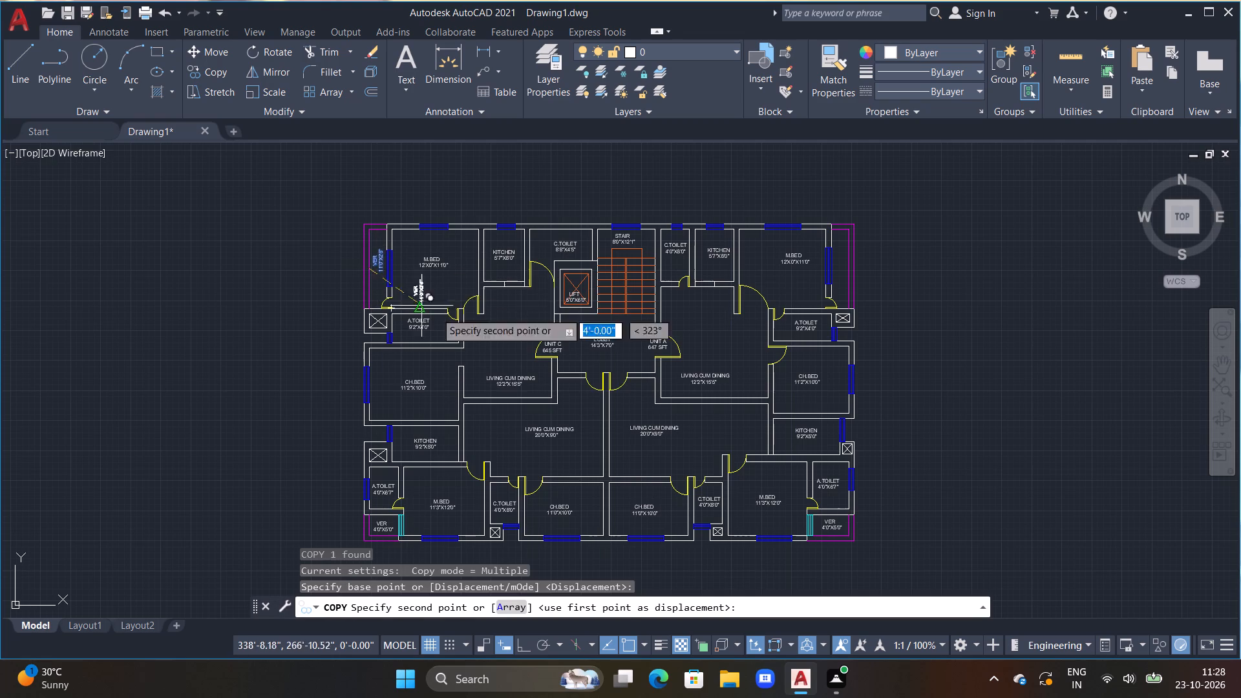
scroll(836, 269, up, 3)
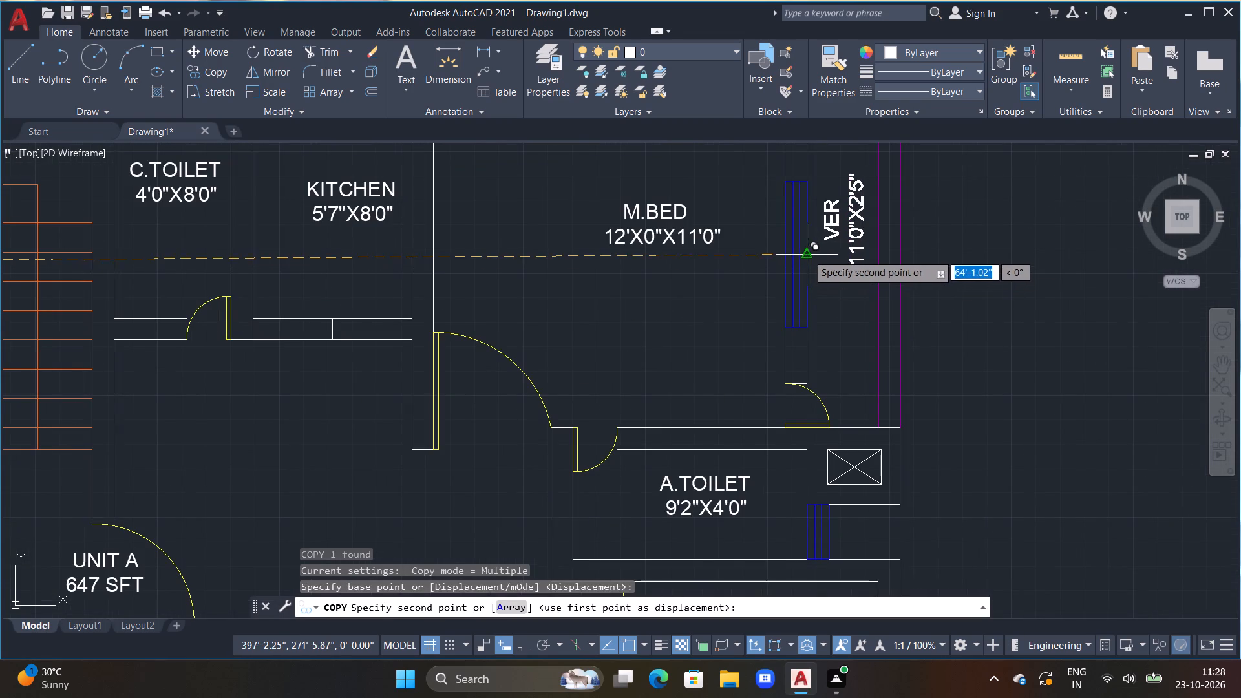
middle_drag(811, 257, 811, 377)
scroll(810, 377, up, 2)
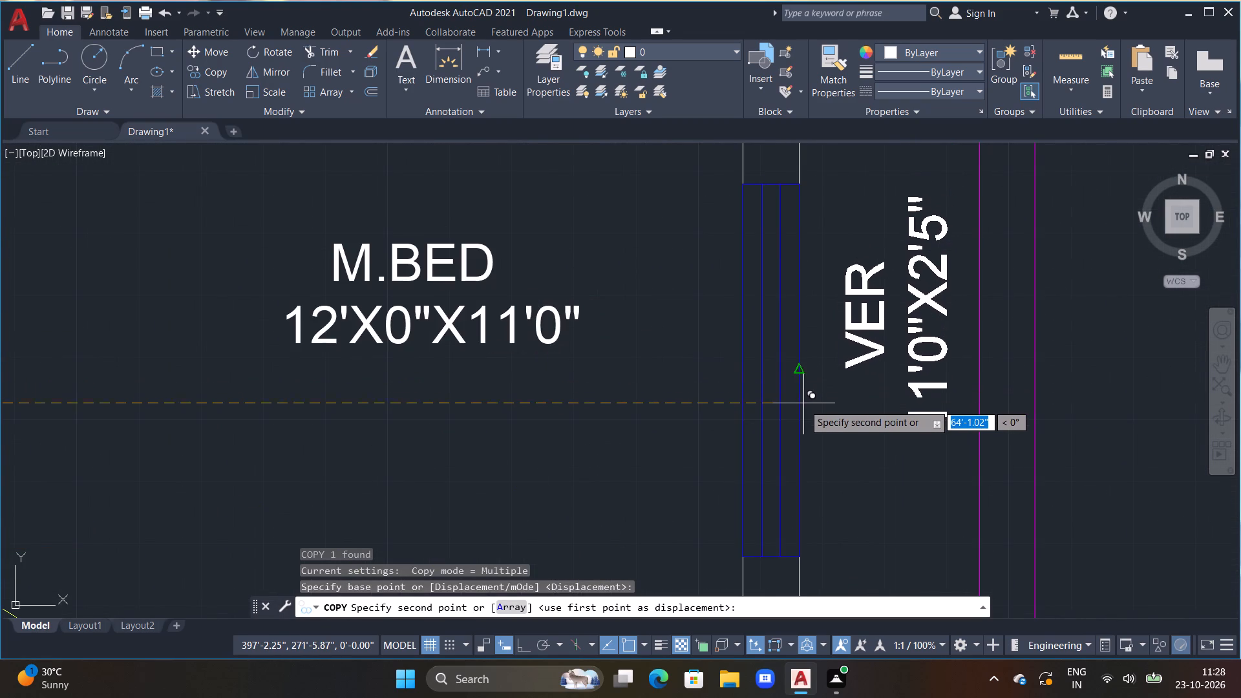
scroll(803, 405, up, 2)
click(798, 409)
scroll(798, 409, down, 3)
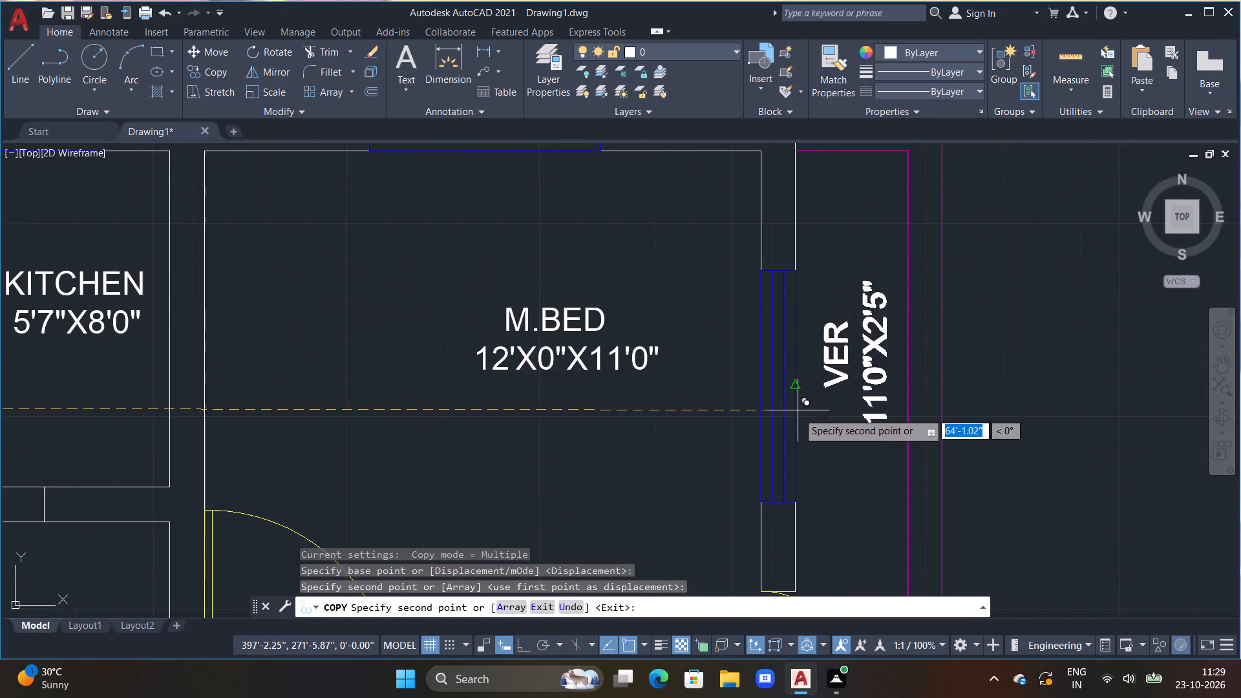
key(Escape)
scroll(628, 520, down, 3)
middle_drag(547, 500, 660, 337)
key(Escape)
key(Escape)
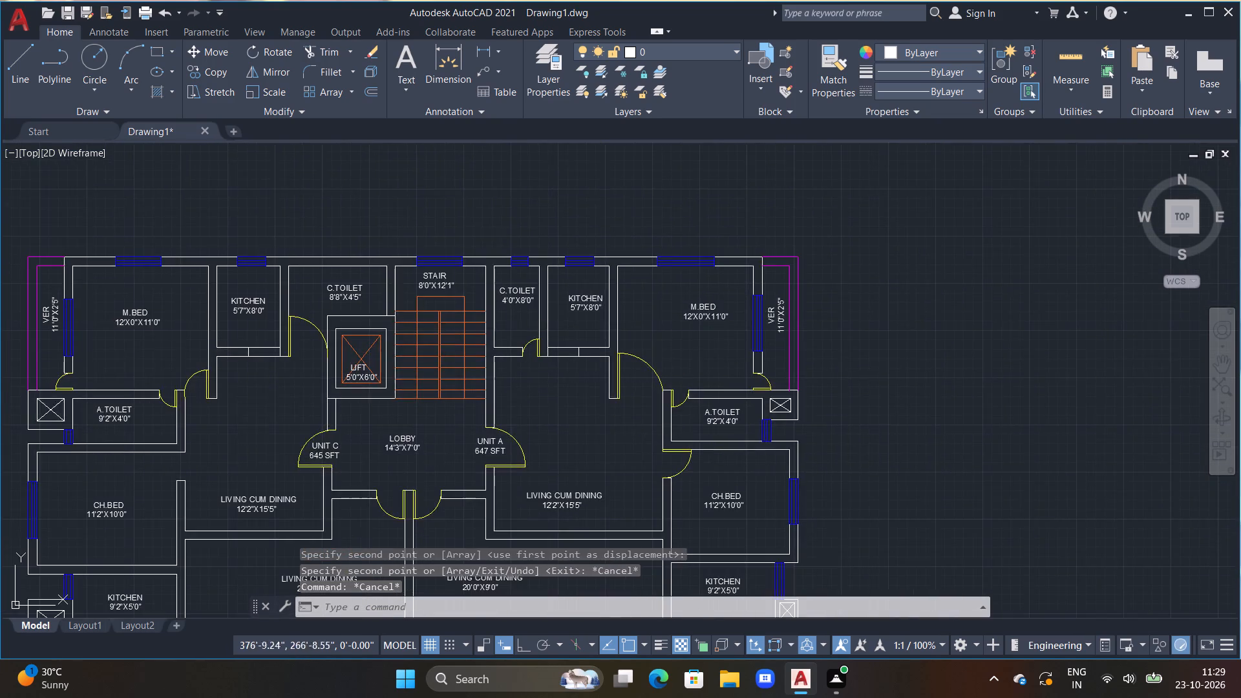
Set the current colour to Red and, with Ortho on, dimension the plan's overall width between its outer corners, north of the building.
scroll(529, 370, down, 2)
key(Escape)
middle_drag(620, 299, 669, 282)
key(Escape)
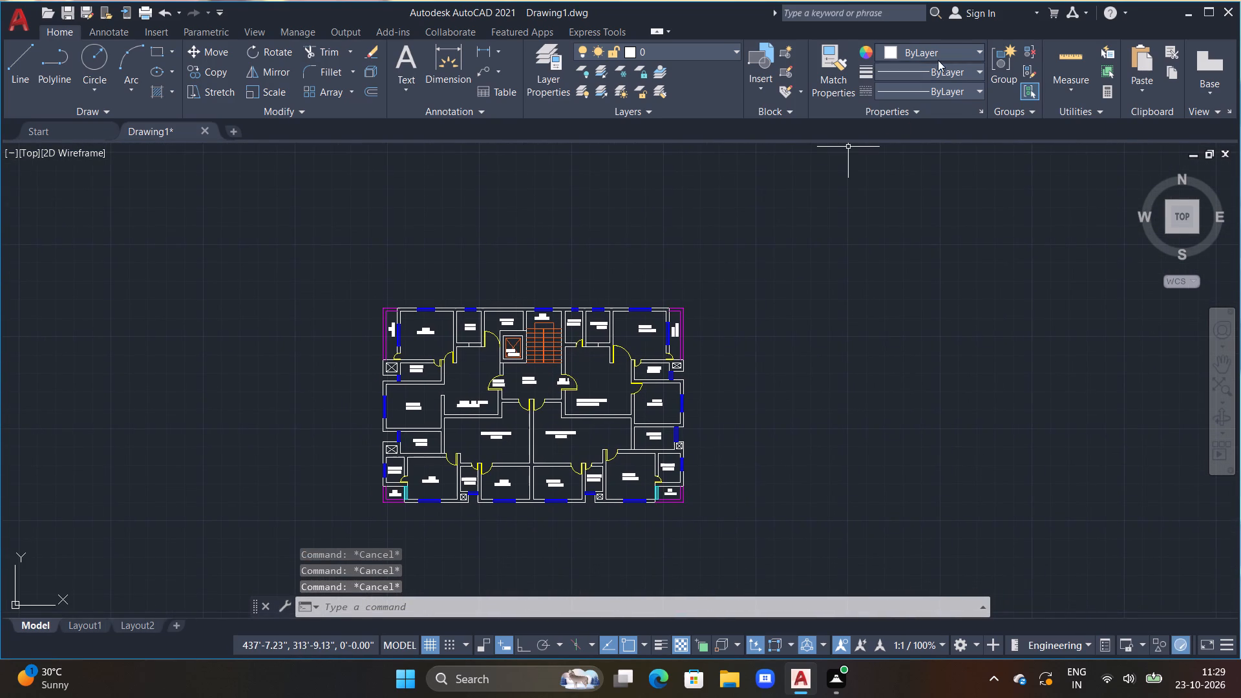
click(973, 52)
click(881, 217)
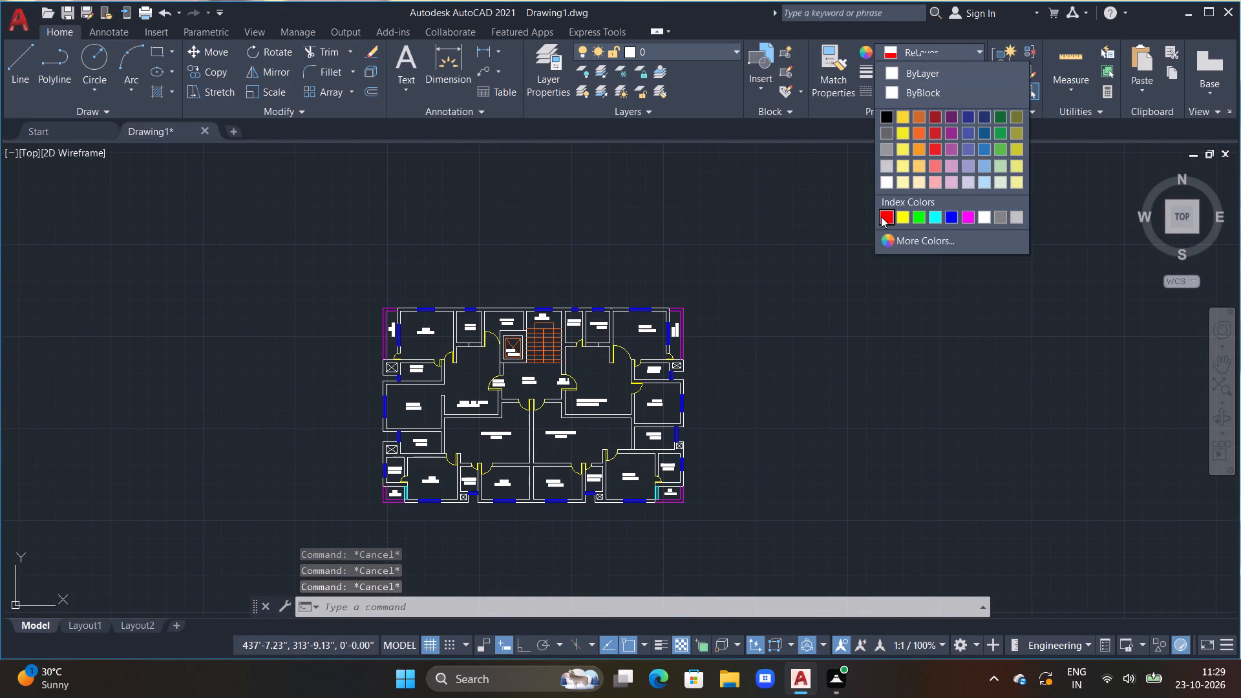
click(451, 63)
middle_drag(433, 224, 462, 258)
scroll(465, 278, up, 2)
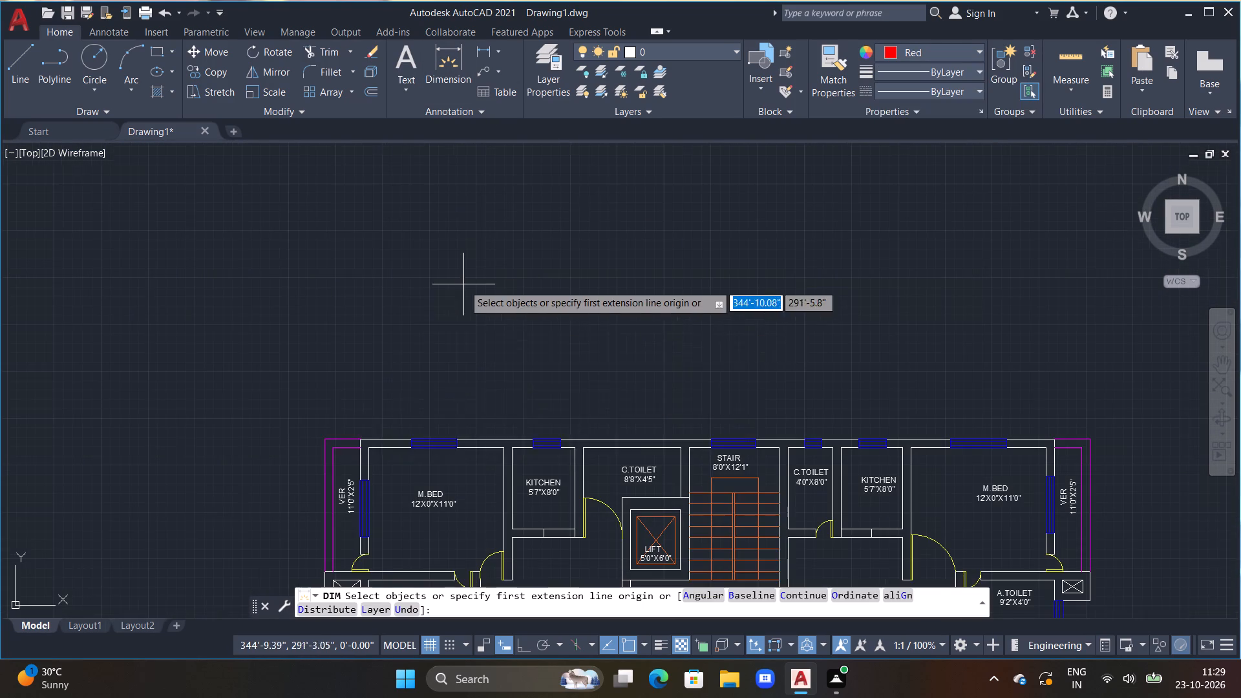
click(323, 439)
middle_drag(653, 422, 653, 421)
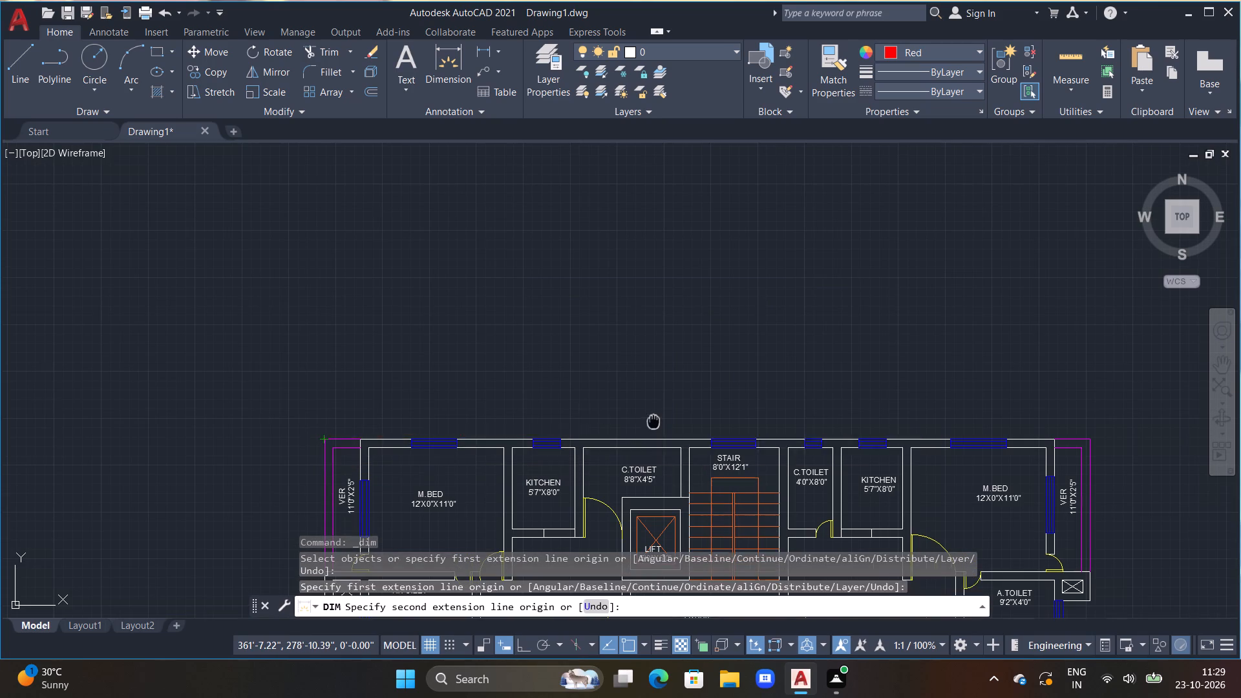
middle_drag(653, 421, 405, 316)
key(F8)
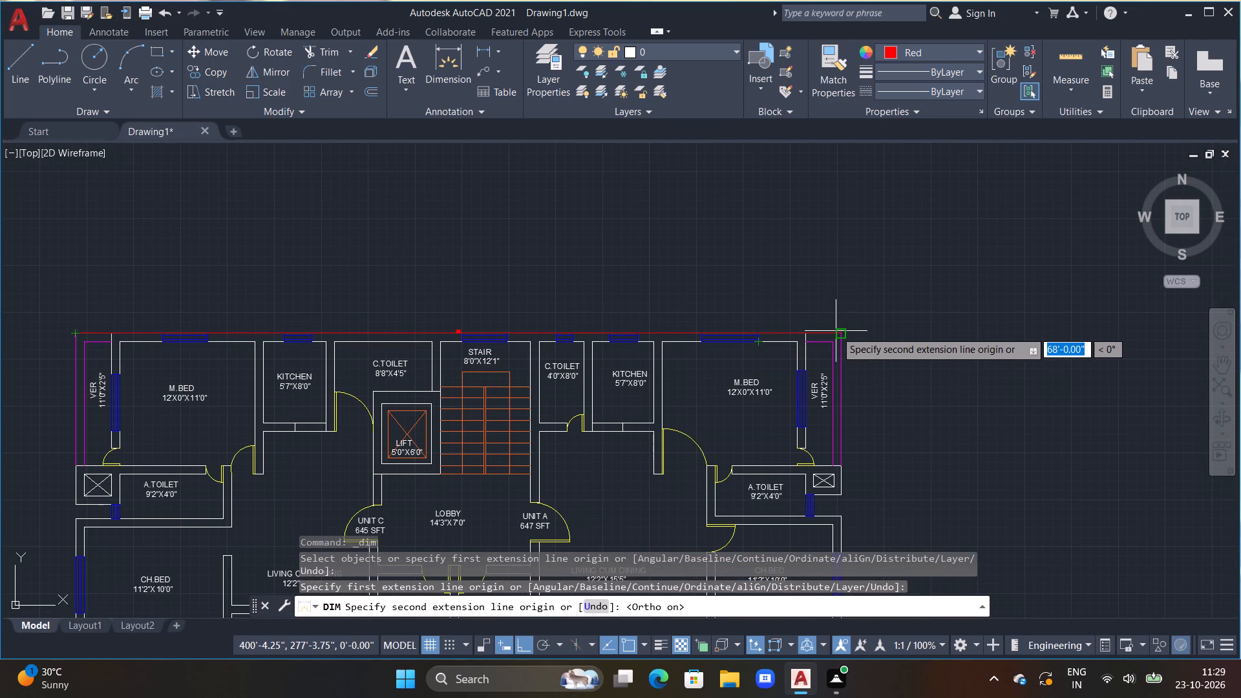
click(839, 334)
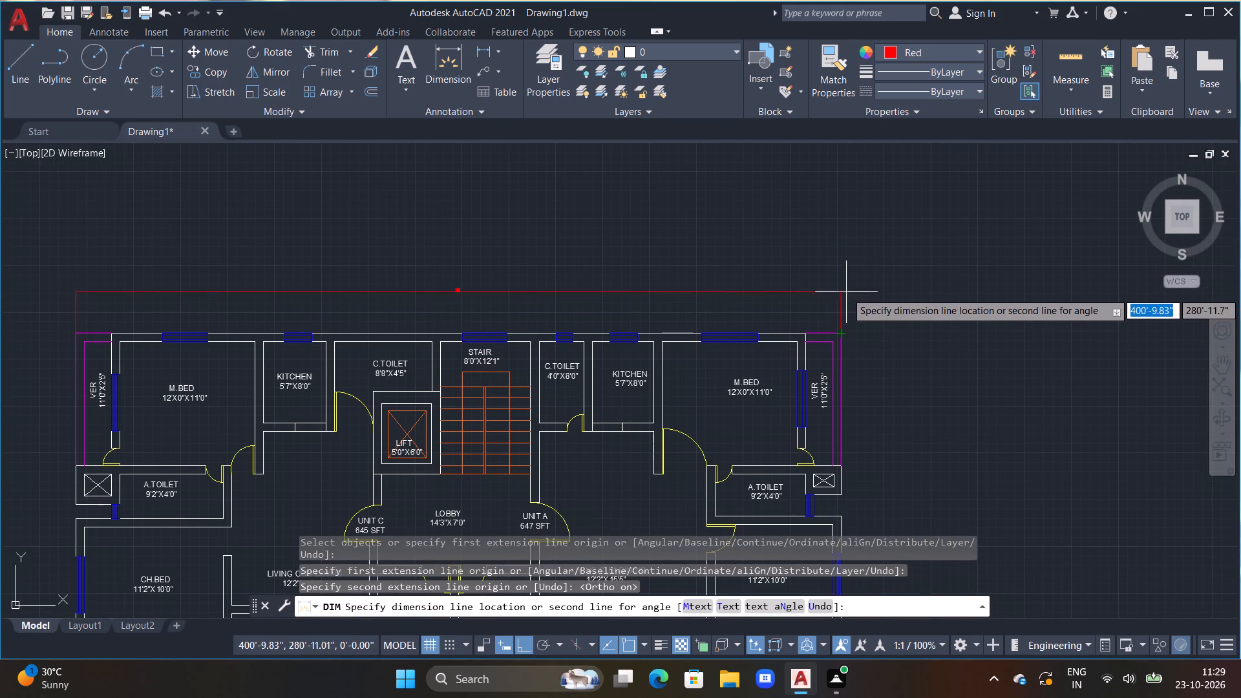
click(846, 284)
key(Escape)
Replace the text of the overall width dimension north of the plan with 65'-0".
scroll(509, 279, up, 2)
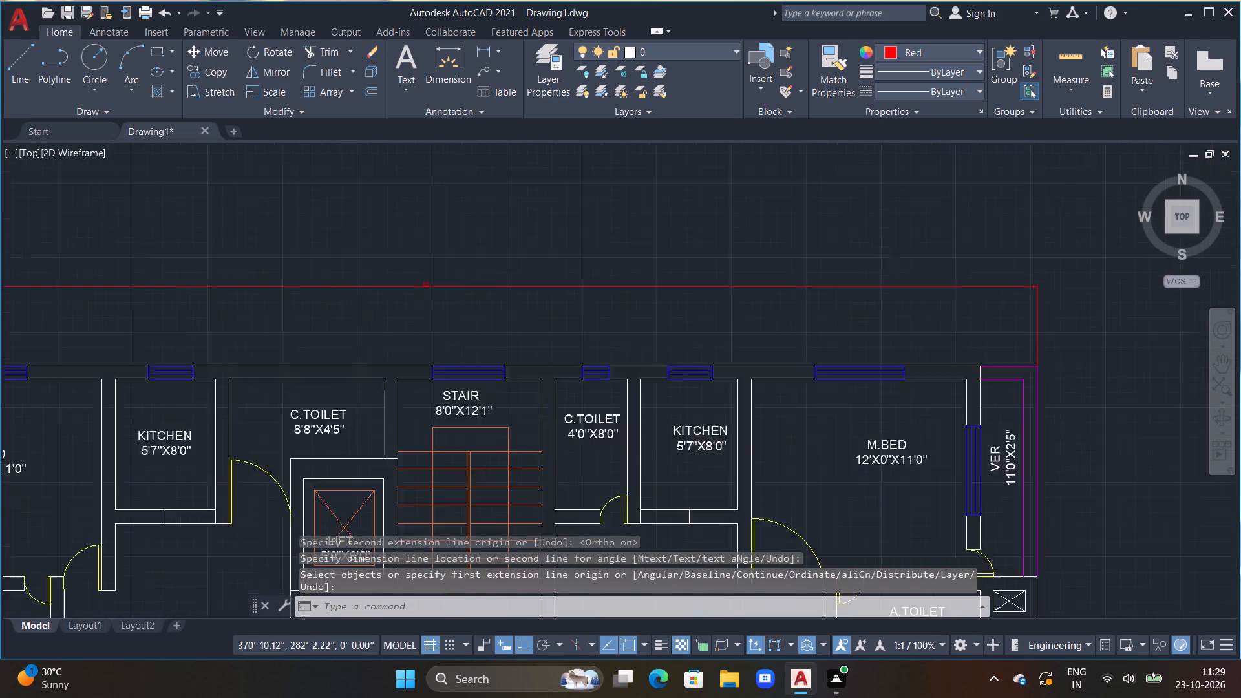
scroll(417, 280, up, 1)
middle_drag(419, 281, 524, 282)
scroll(507, 282, up, 1)
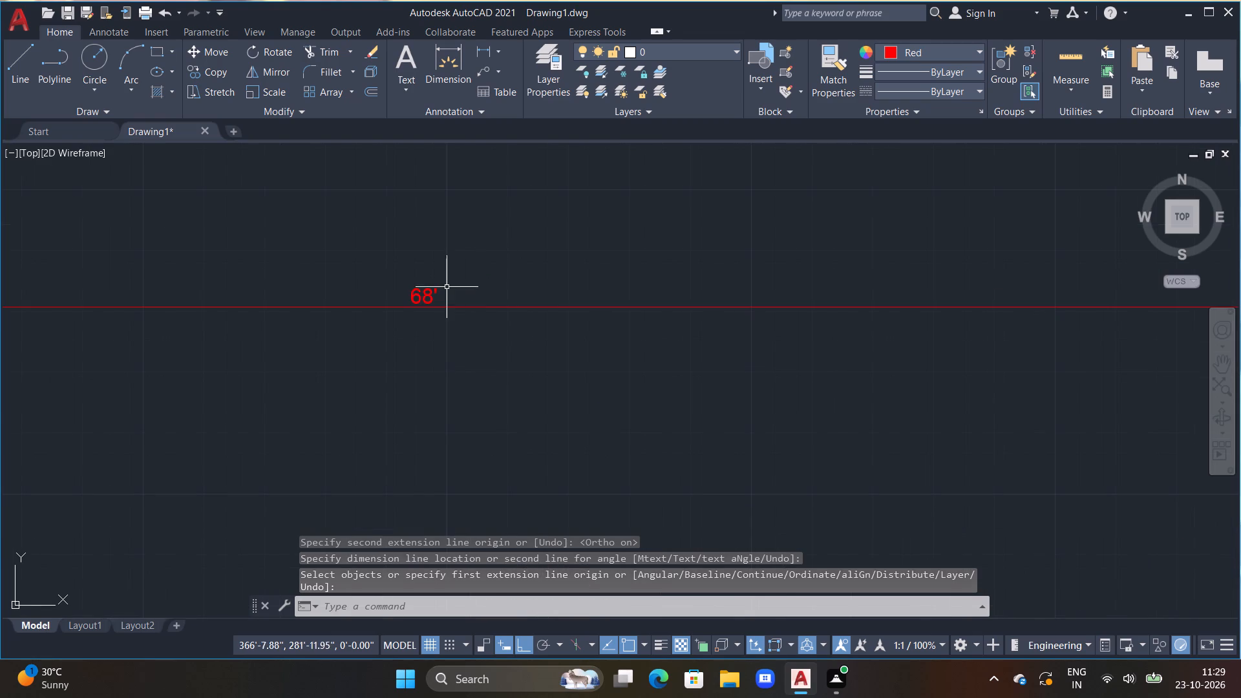
double_click(416, 291)
scroll(416, 291, up, 2)
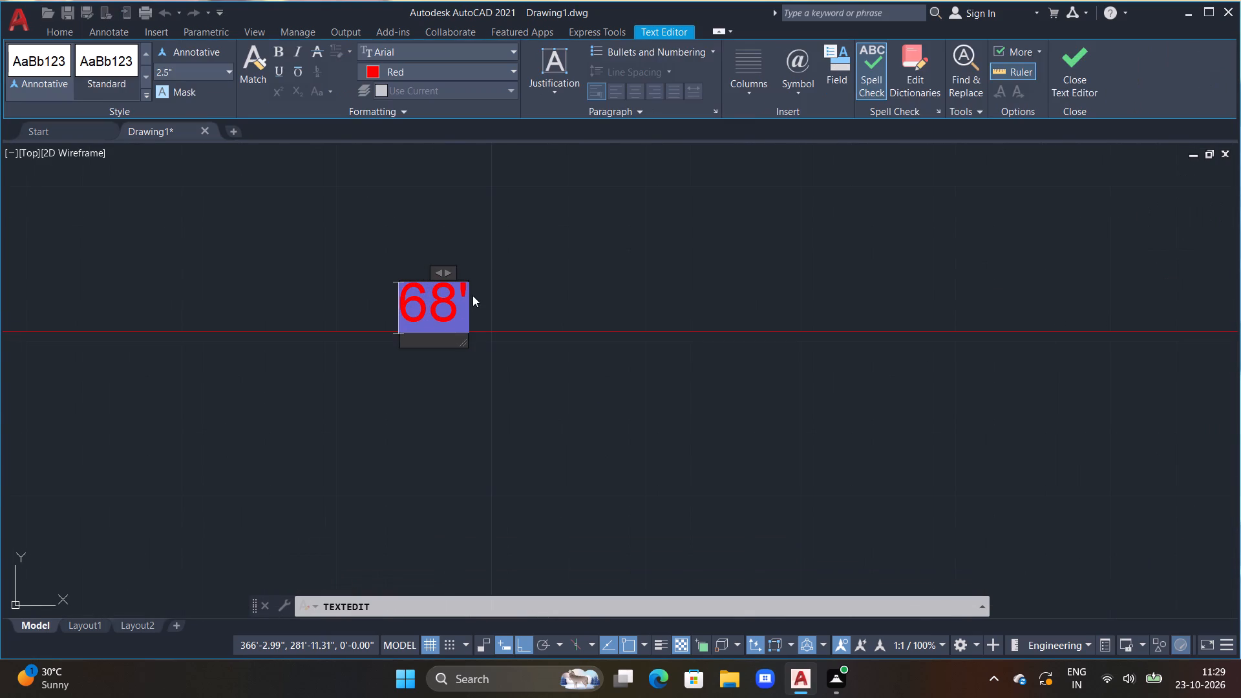
key(Right)
key(BackSpace)
text(65'-0")
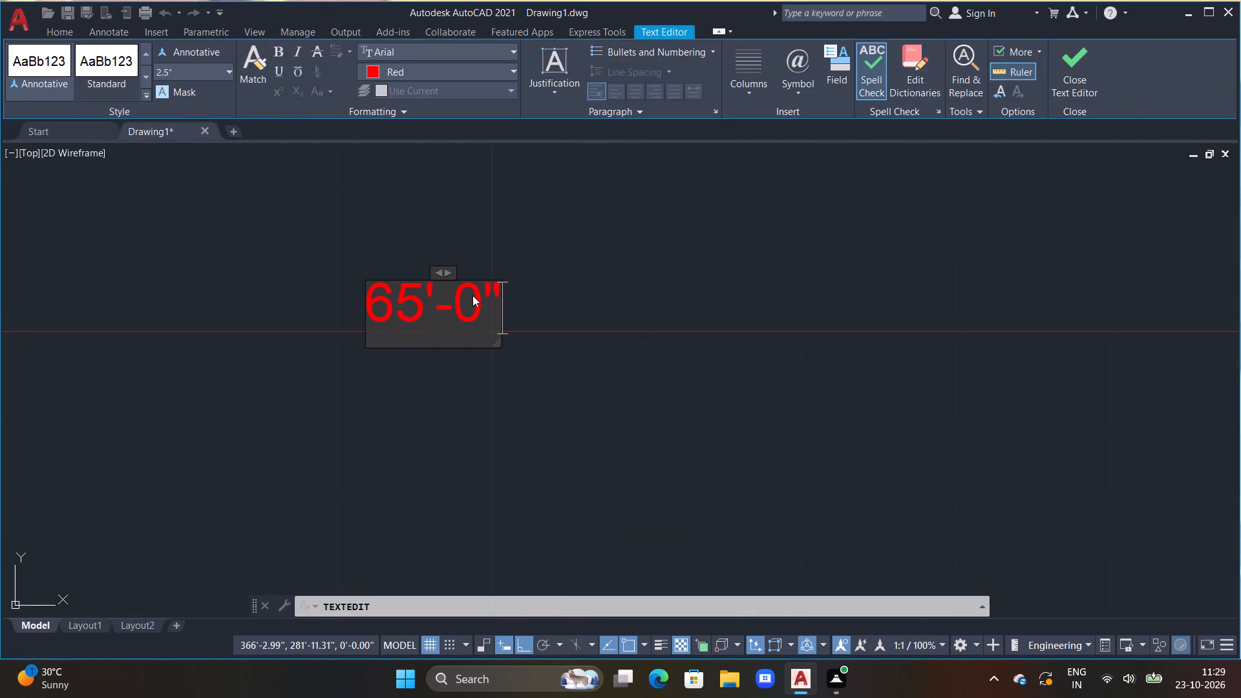
click(740, 166)
scroll(767, 302, down, 3)
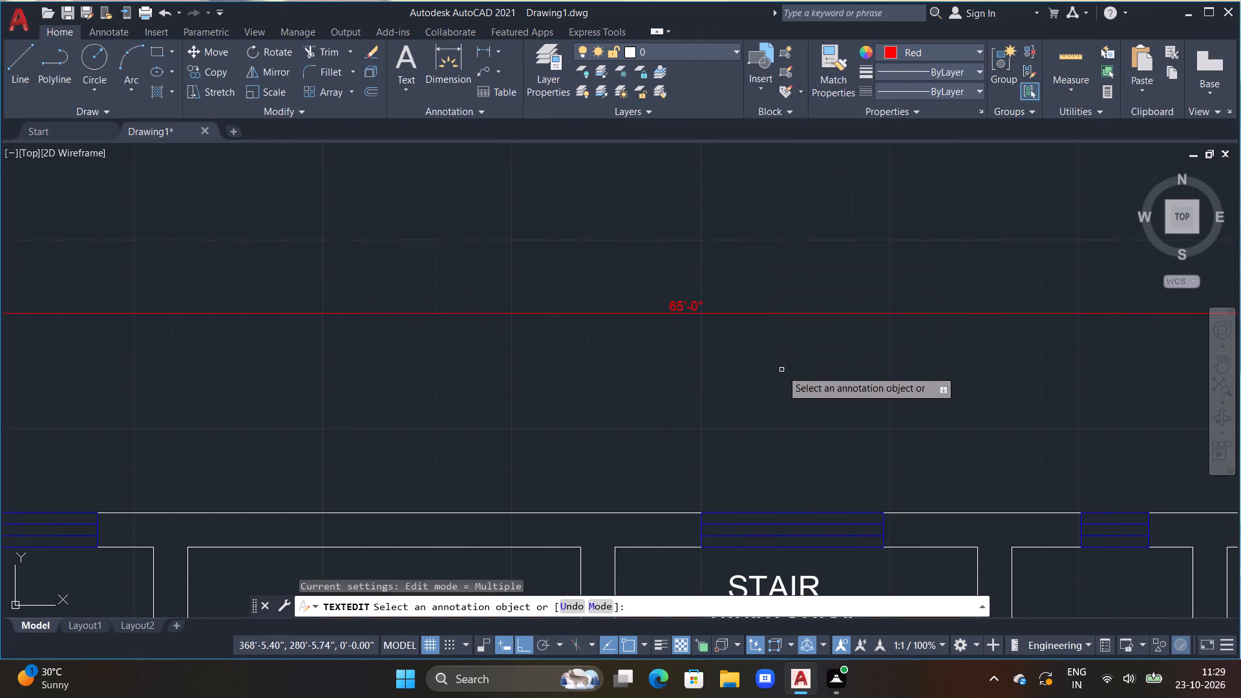
key(Escape)
Dimension the plan's overall depth from the northeast to the southeast outer corner, with the dimension line east of the building.
scroll(784, 375, down, 2)
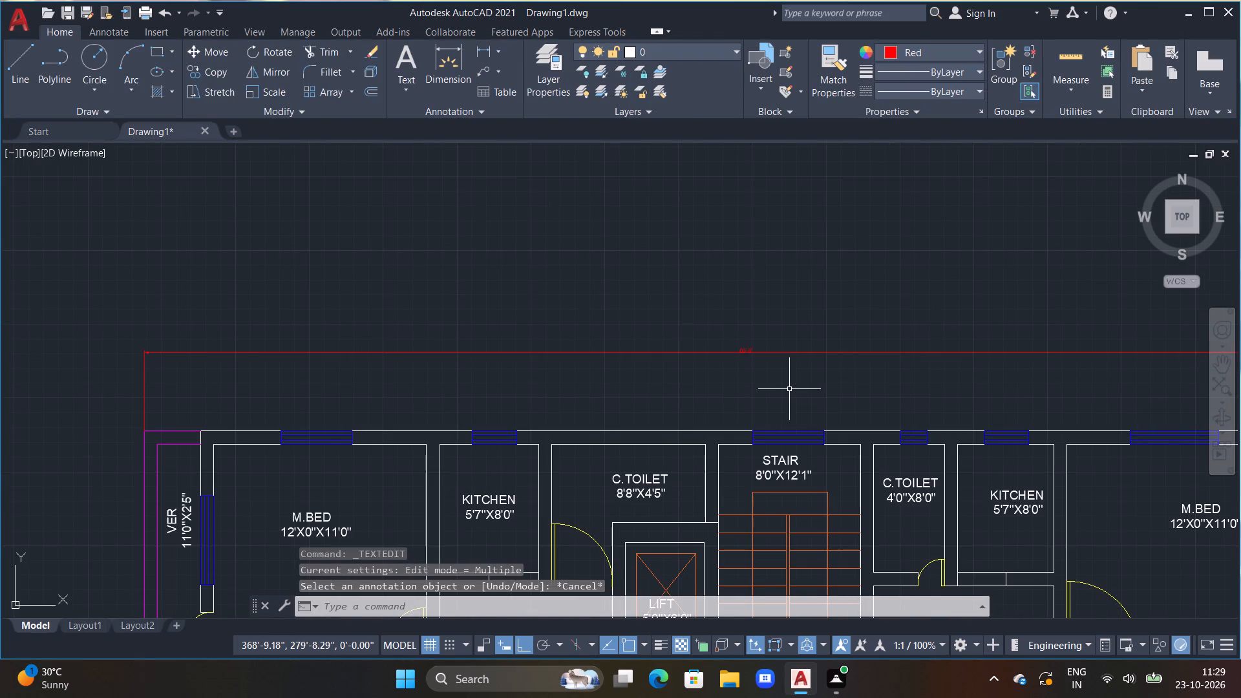
middle_drag(789, 390, 688, 306)
key(Escape)
scroll(778, 402, down, 1)
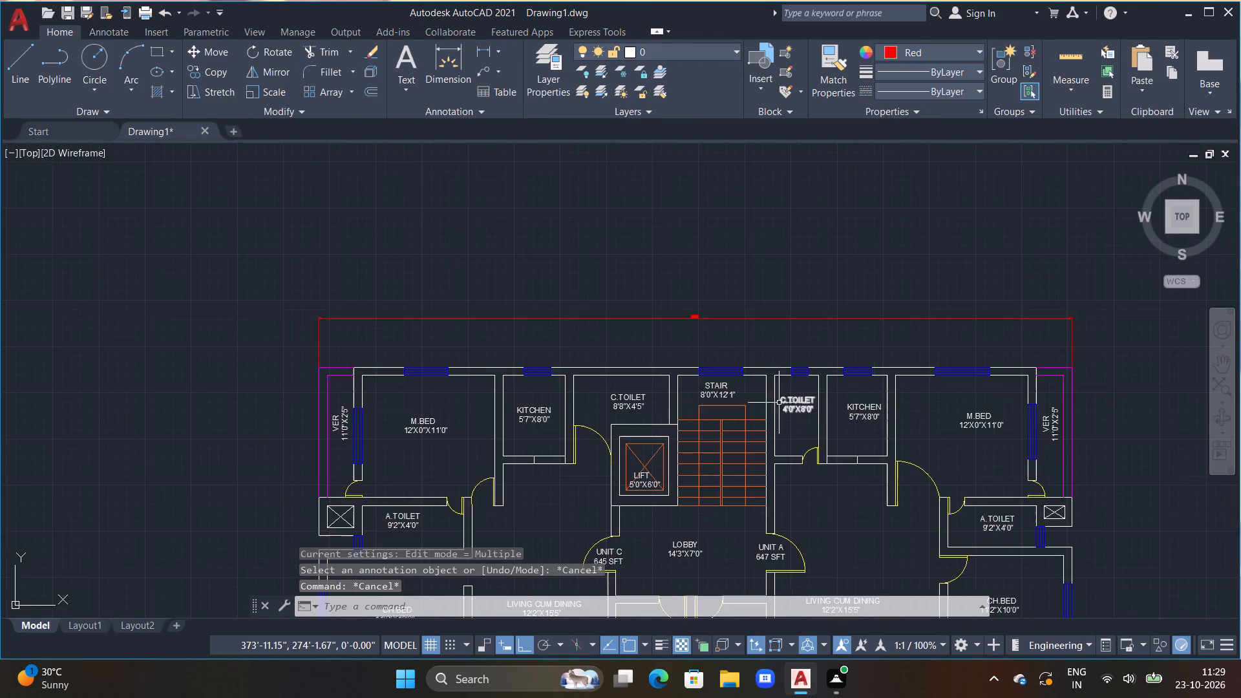
scroll(779, 403, down, 1)
middle_drag(774, 400, 635, 319)
key(Escape)
middle_drag(744, 357, 702, 317)
key(Escape)
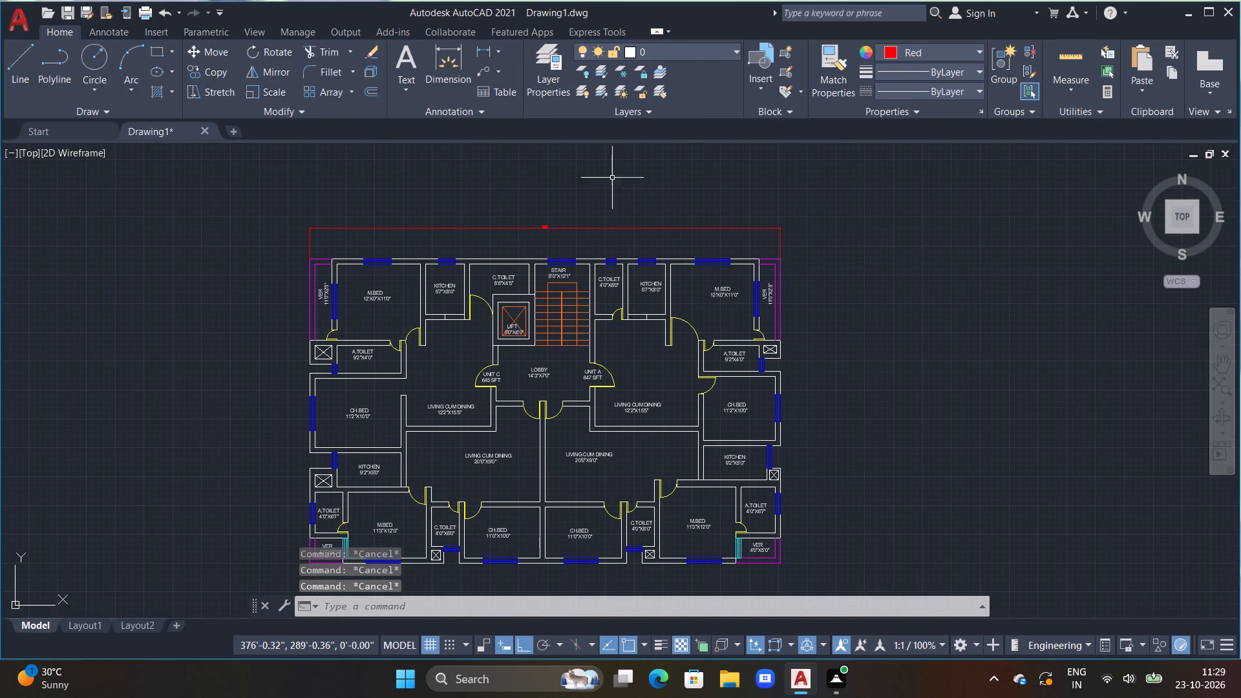
click(465, 63)
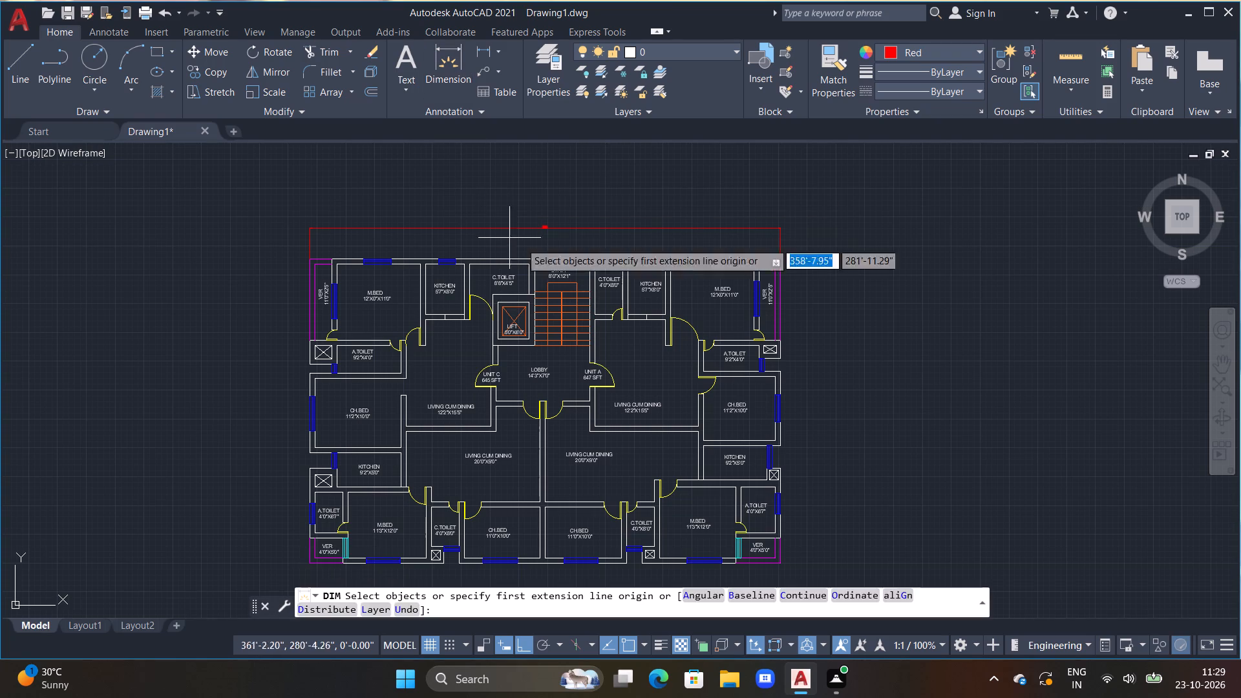
scroll(786, 260, up, 2)
drag(769, 255, 769, 262)
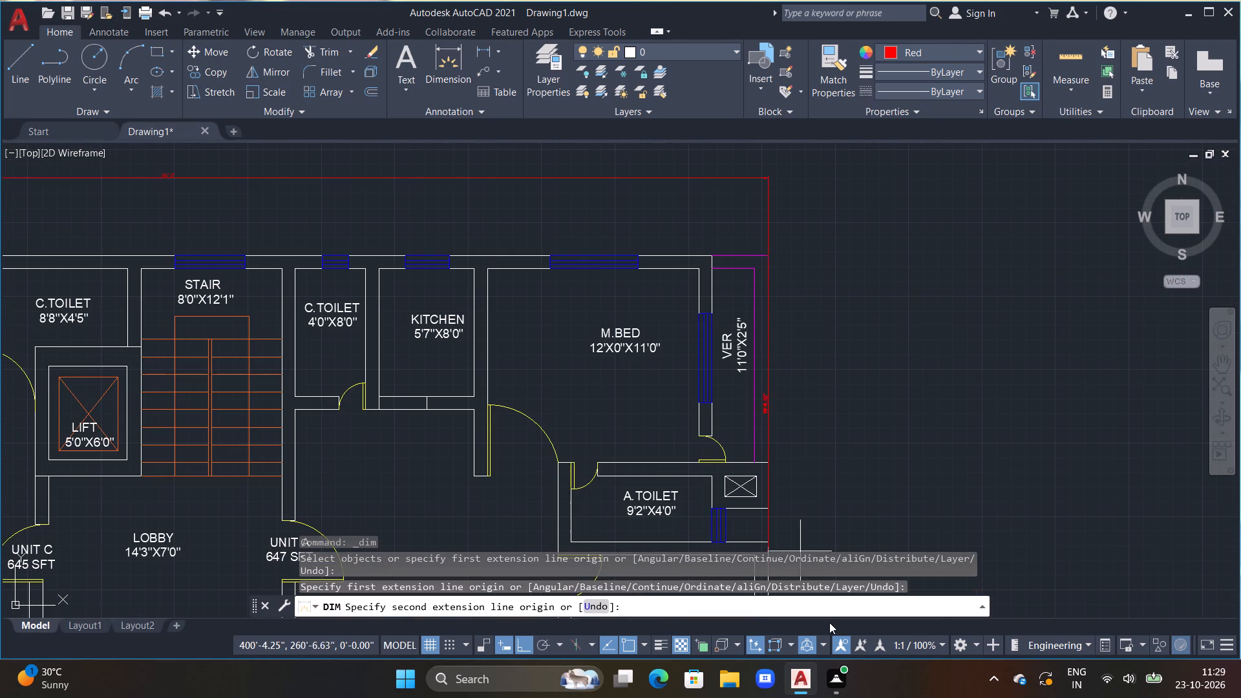
middle_drag(838, 535, 825, 349)
scroll(824, 461, down, 1)
middle_drag(825, 474, 829, 321)
scroll(823, 420, down, 1)
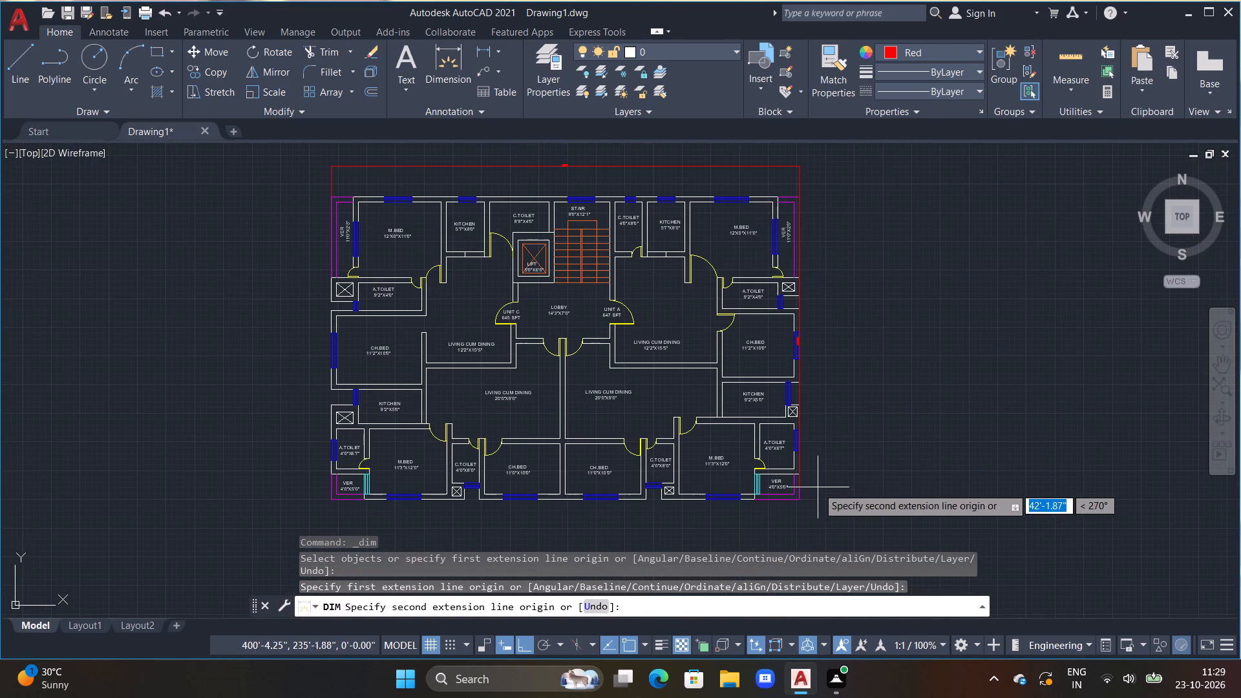
scroll(807, 498, up, 1)
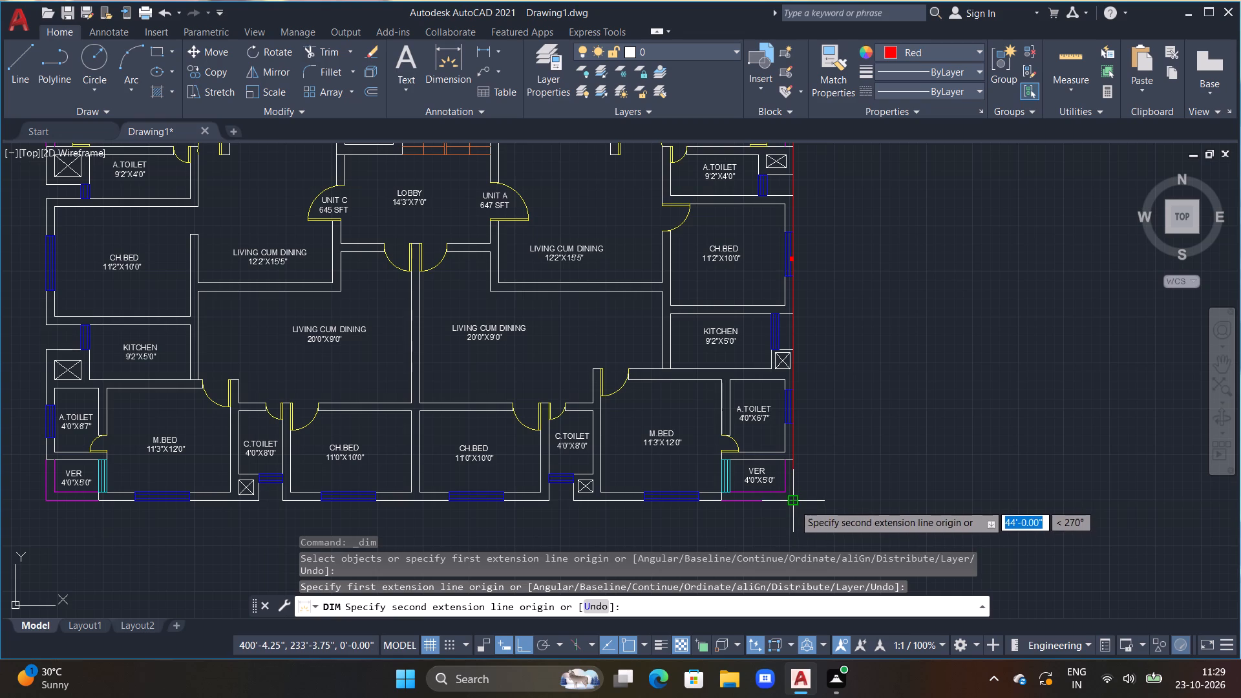
click(794, 502)
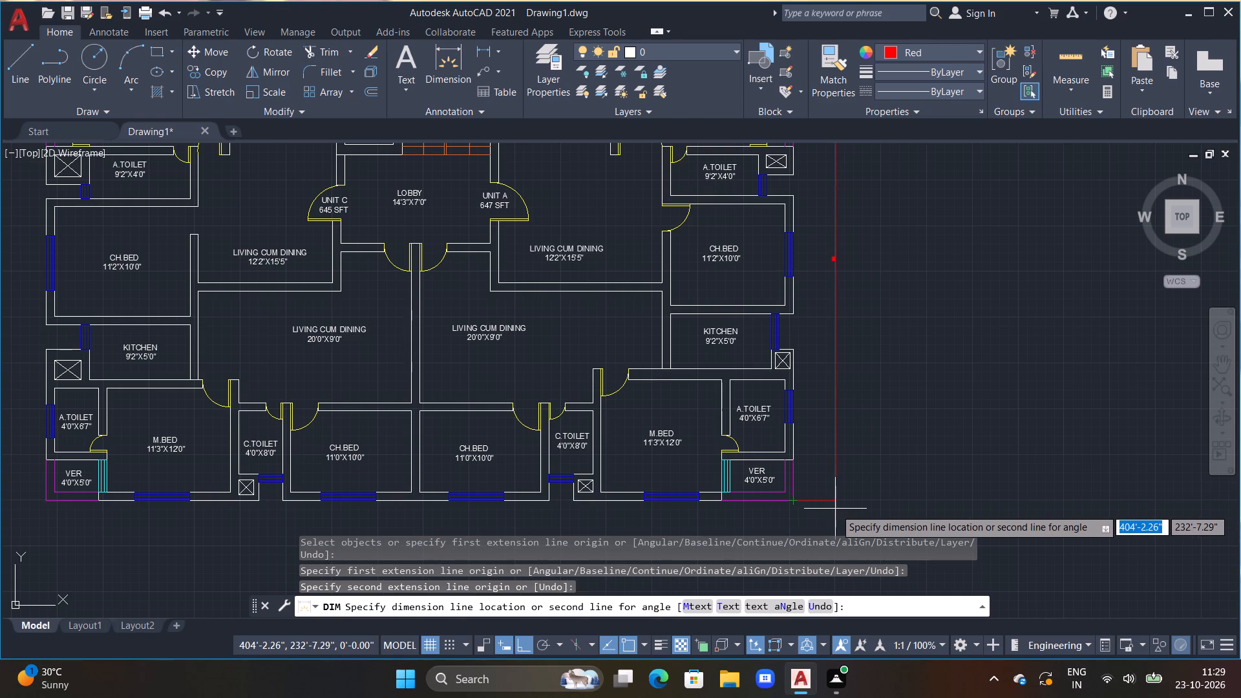
click(835, 509)
key(Escape)
Change the text of the overall depth dimension east of the plan to 44'-5".
scroll(833, 286, up, 4)
middle_drag(834, 257, 831, 479)
double_click(820, 342)
scroll(820, 342, up, 3)
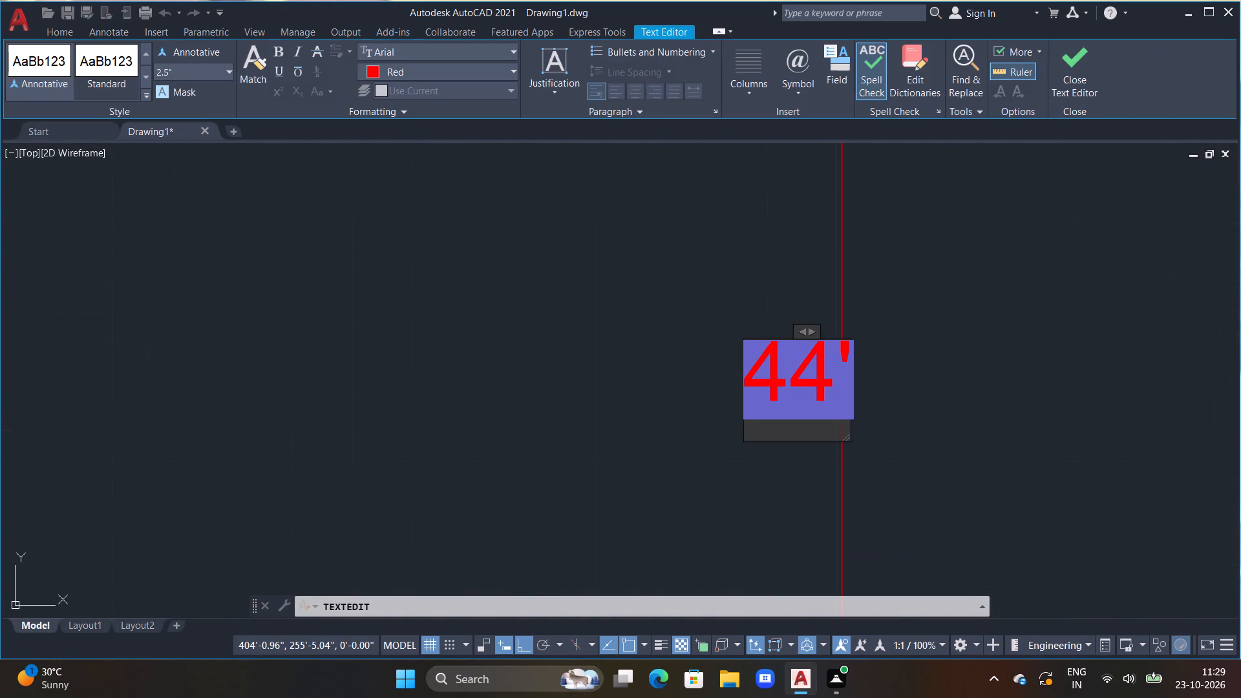
key(Right)
text(-5")
key(Return)
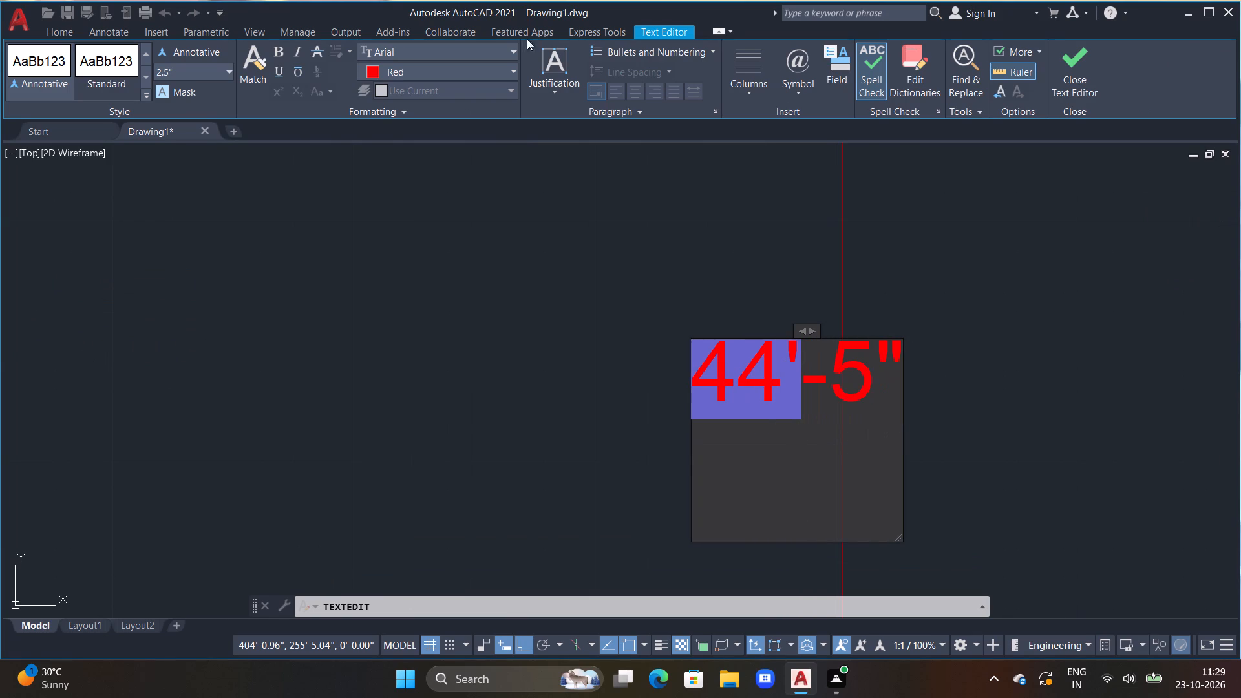
click(476, 249)
scroll(476, 249, down, 3)
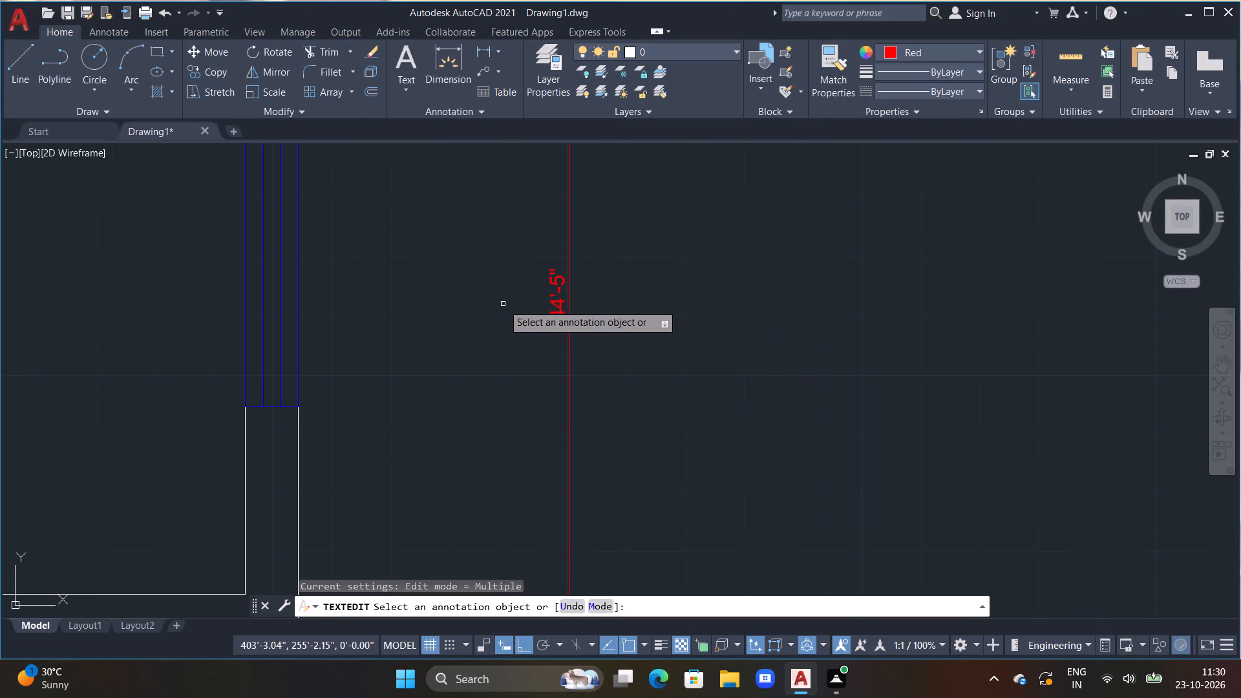
key(Escape)
Set the text height of both overall dimensions, north and east of the plan, to 6".
scroll(498, 315, down, 2)
middle_drag(454, 306, 555, 434)
click(621, 434)
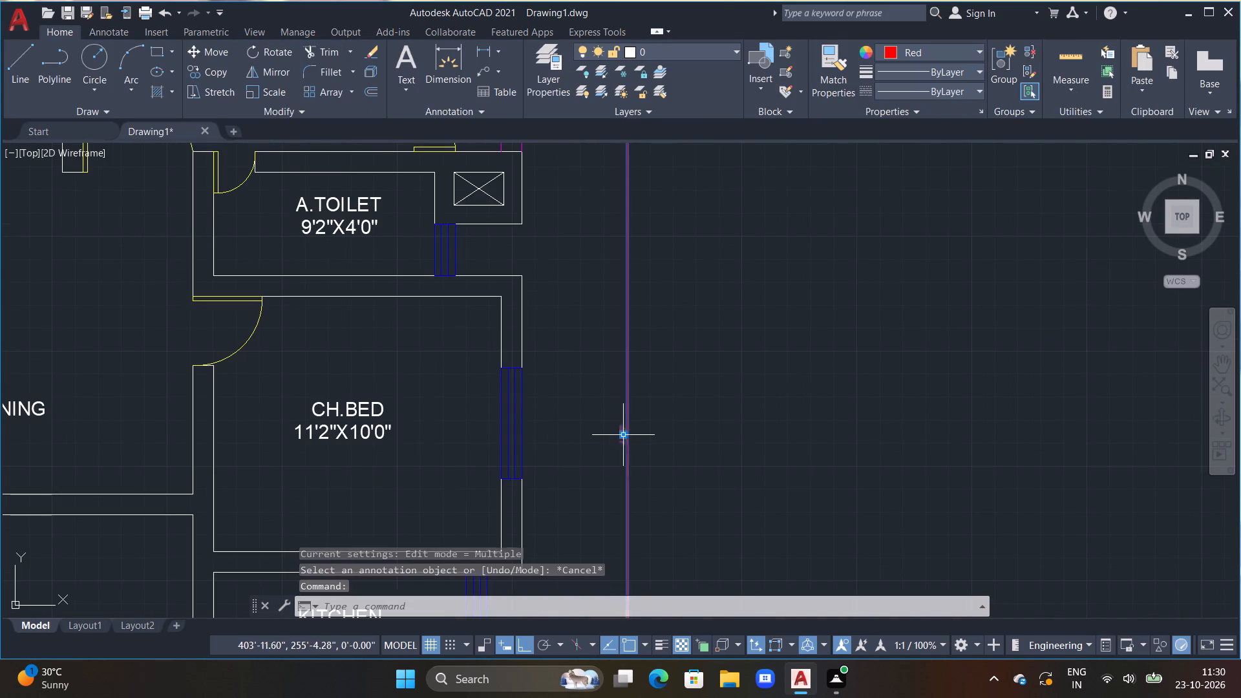
scroll(482, 340, down, 4)
middle_drag(409, 290, 483, 330)
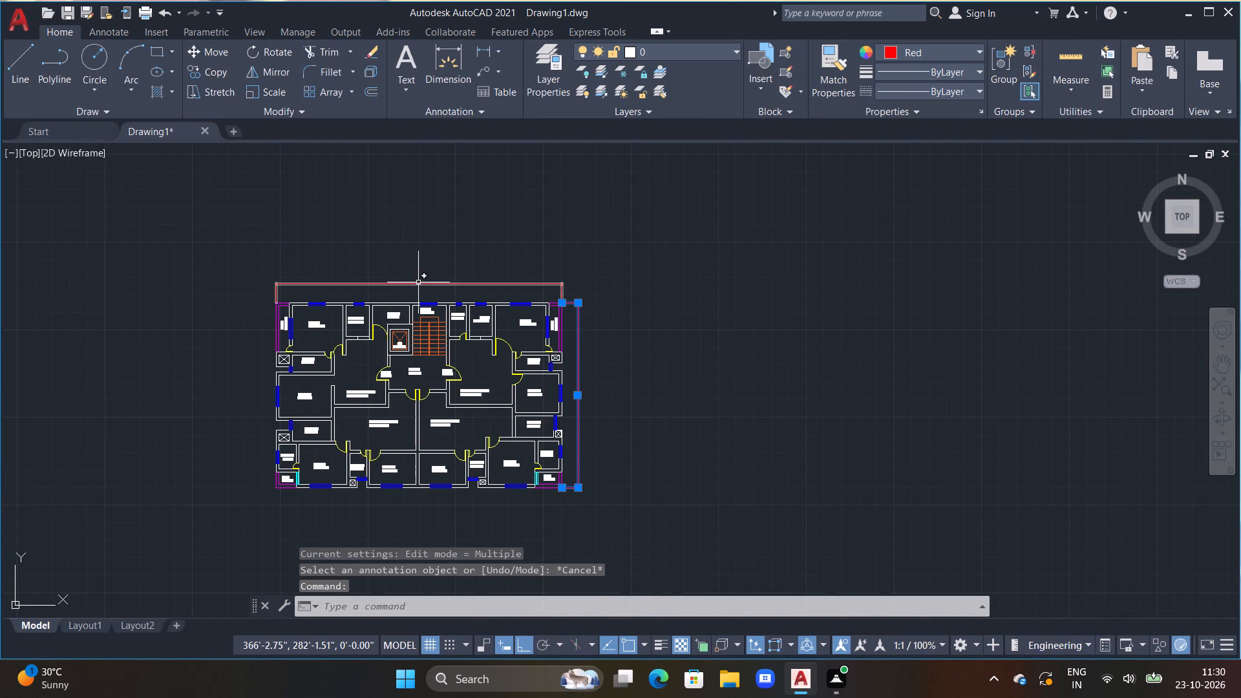
click(418, 282)
right_click(418, 282)
click(505, 628)
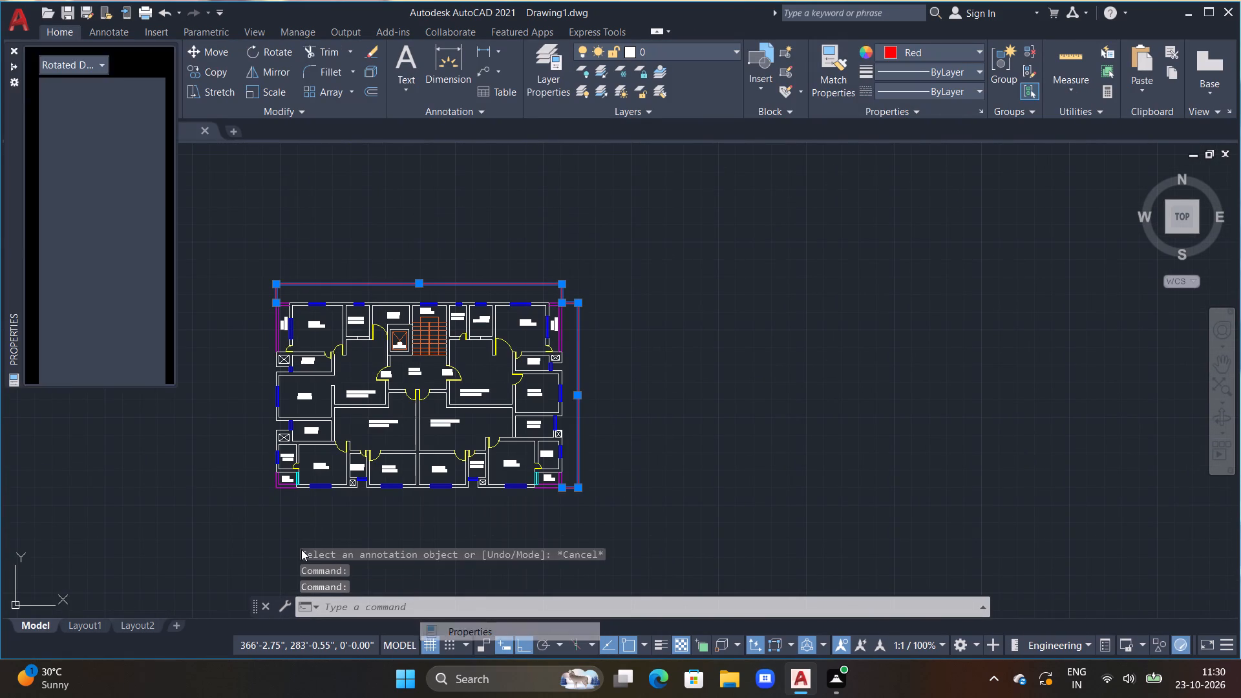
scroll(105, 294, down, 8)
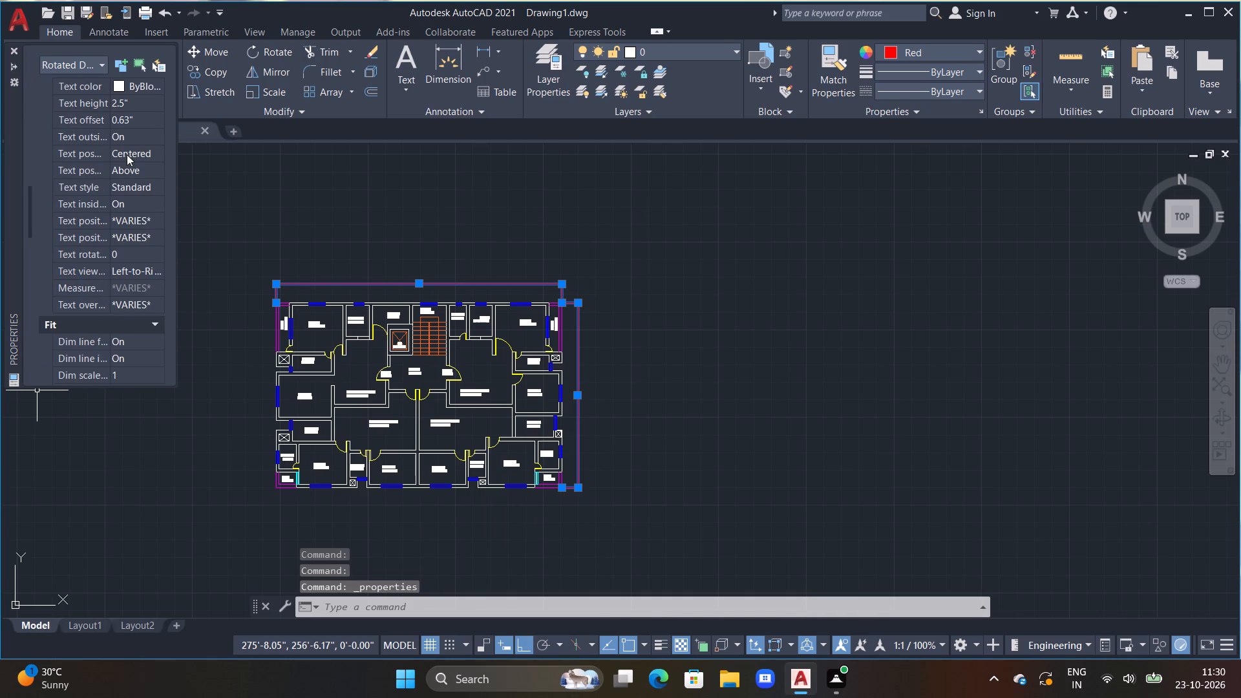
click(136, 100)
key(BackSpace)
text(6")
key(Return)
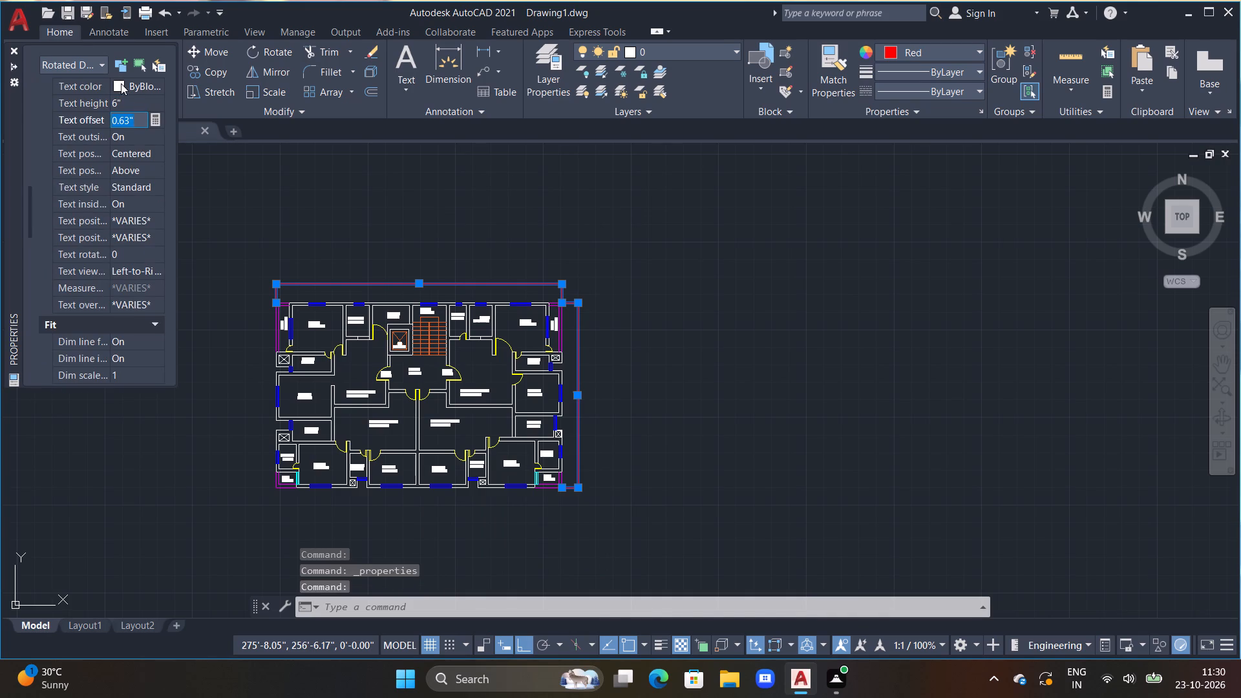
click(9, 45)
key(Escape)
key(Escape)
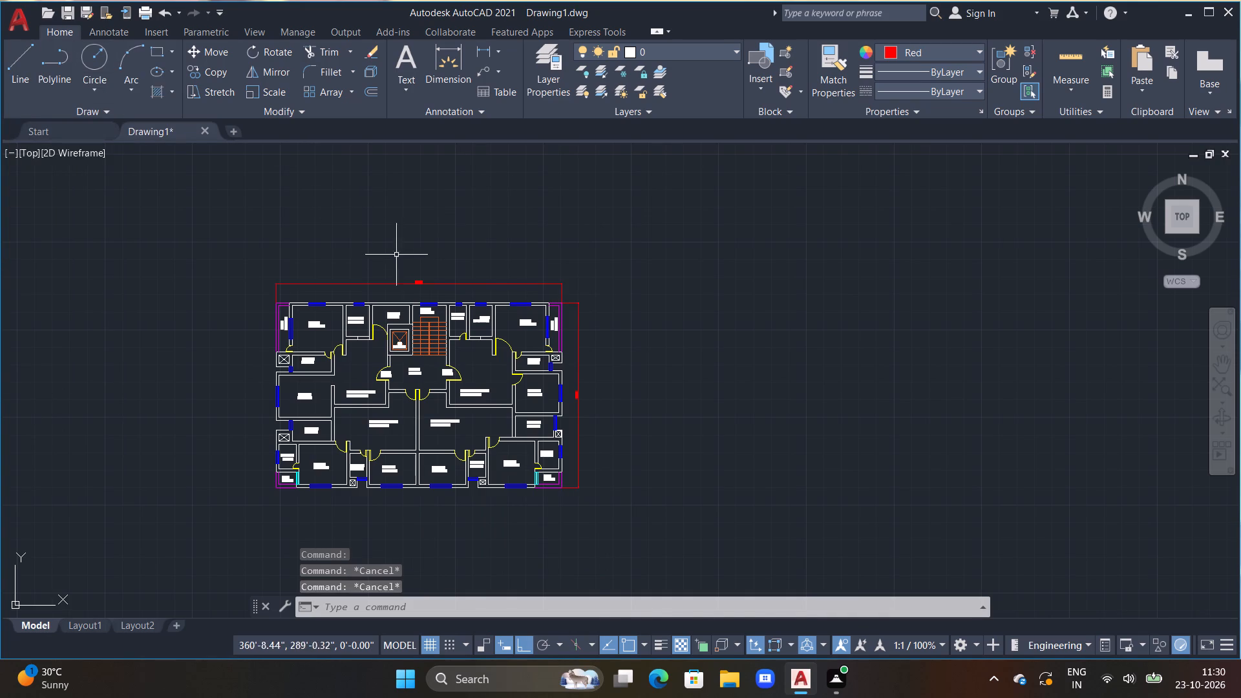
Change the colour of the overall width and depth dimensions to ByLayer.
scroll(433, 283, up, 4)
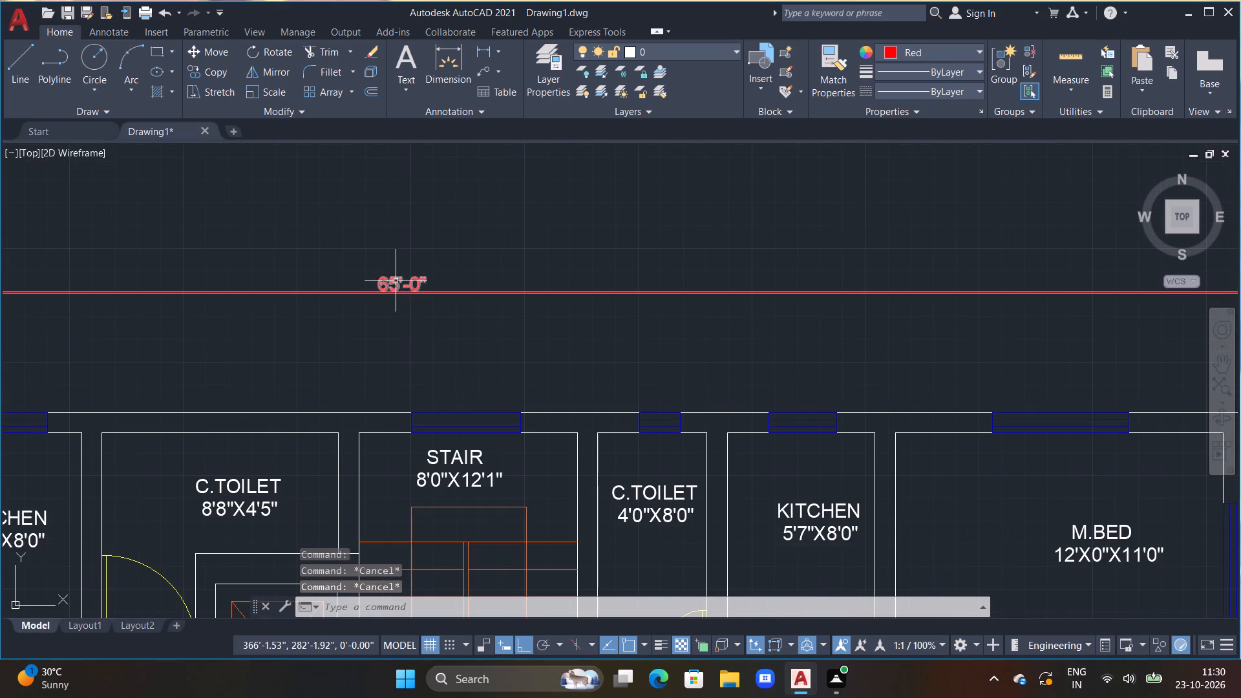
click(395, 280)
scroll(459, 285, down, 2)
middle_drag(403, 248, 377, 224)
middle_drag(656, 396, 441, 199)
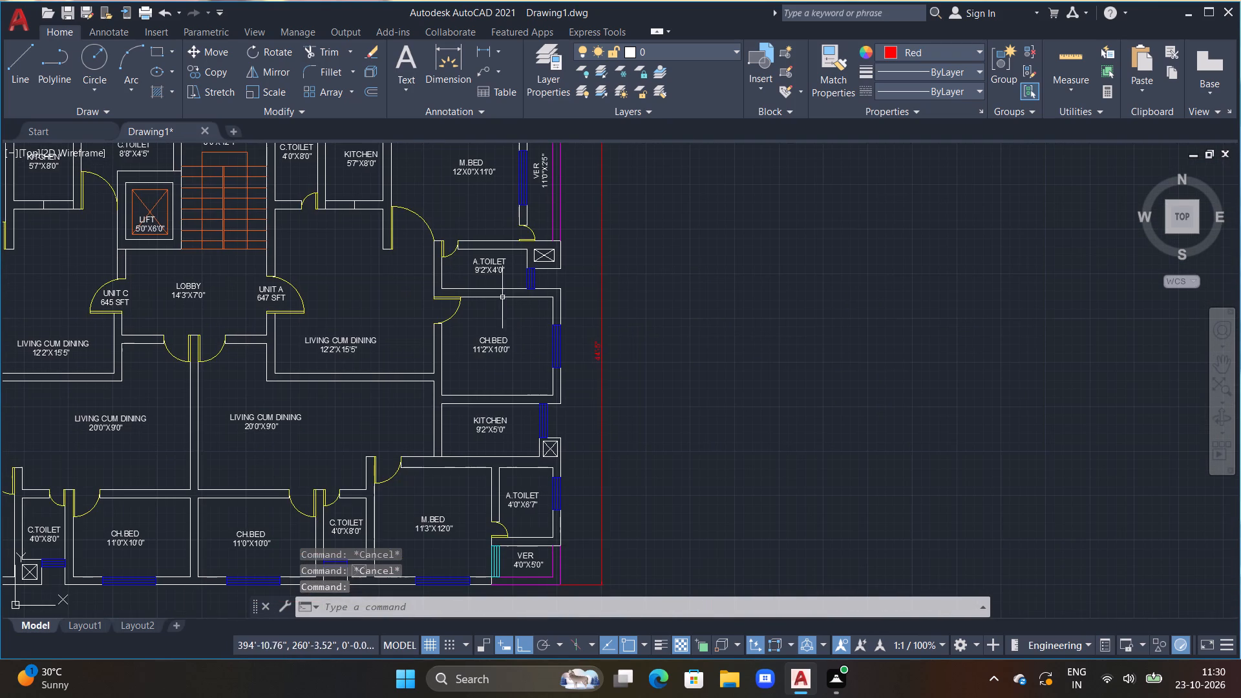
click(595, 350)
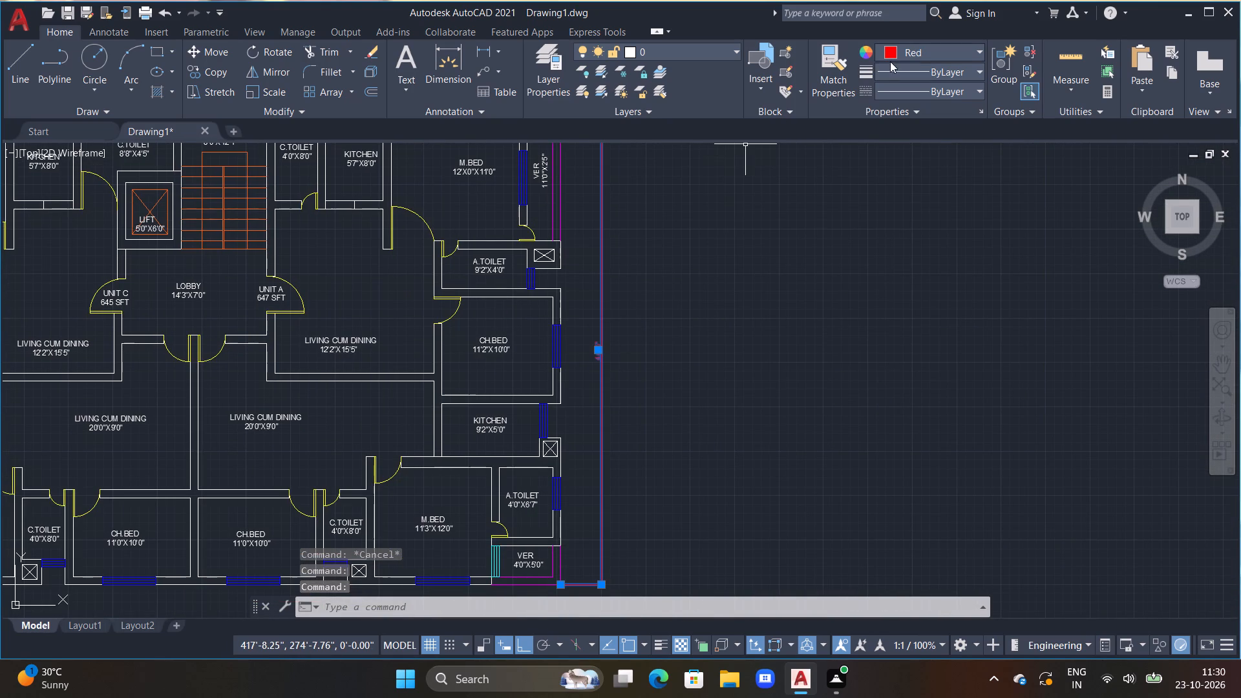
click(981, 49)
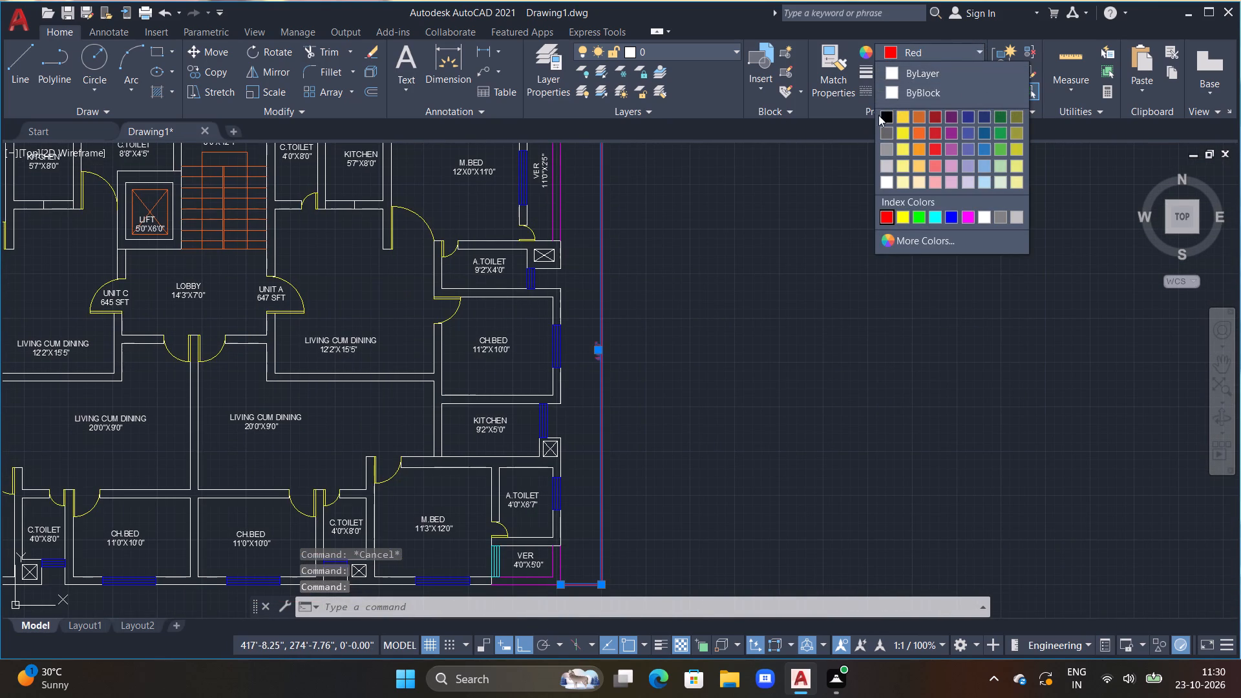
click(890, 75)
scroll(784, 259, down, 2)
key(Escape)
key(Escape)
key(Escape)
Review the labelled floor plan together with its overall width and depth dimensions.
scroll(515, 174, up, 2)
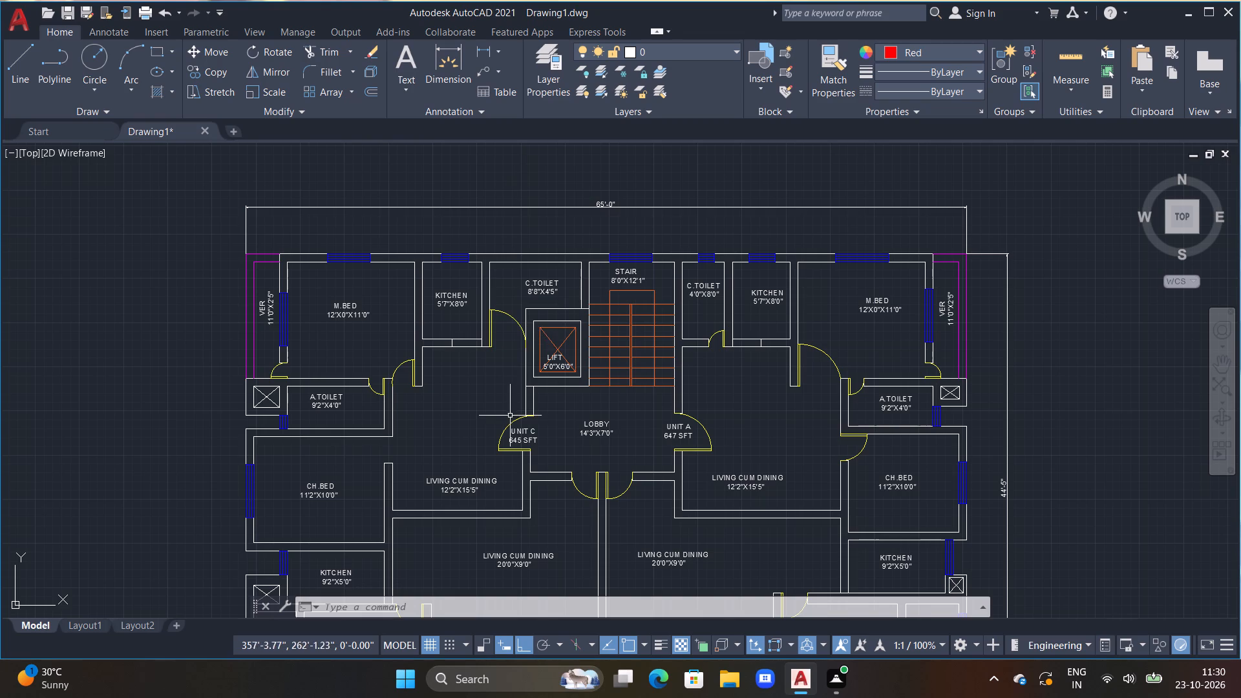
middle_drag(507, 413, 377, 282)
scroll(407, 321, down, 1)
scroll(424, 373, up, 1)
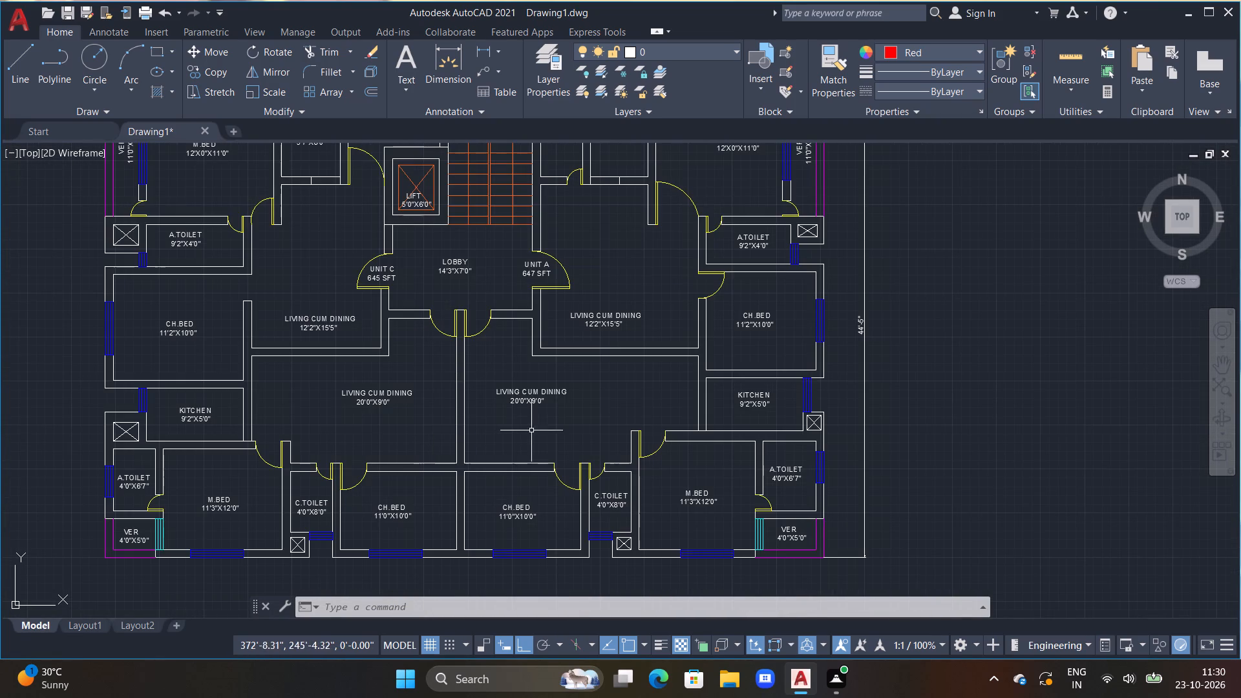
scroll(482, 402, down, 1)
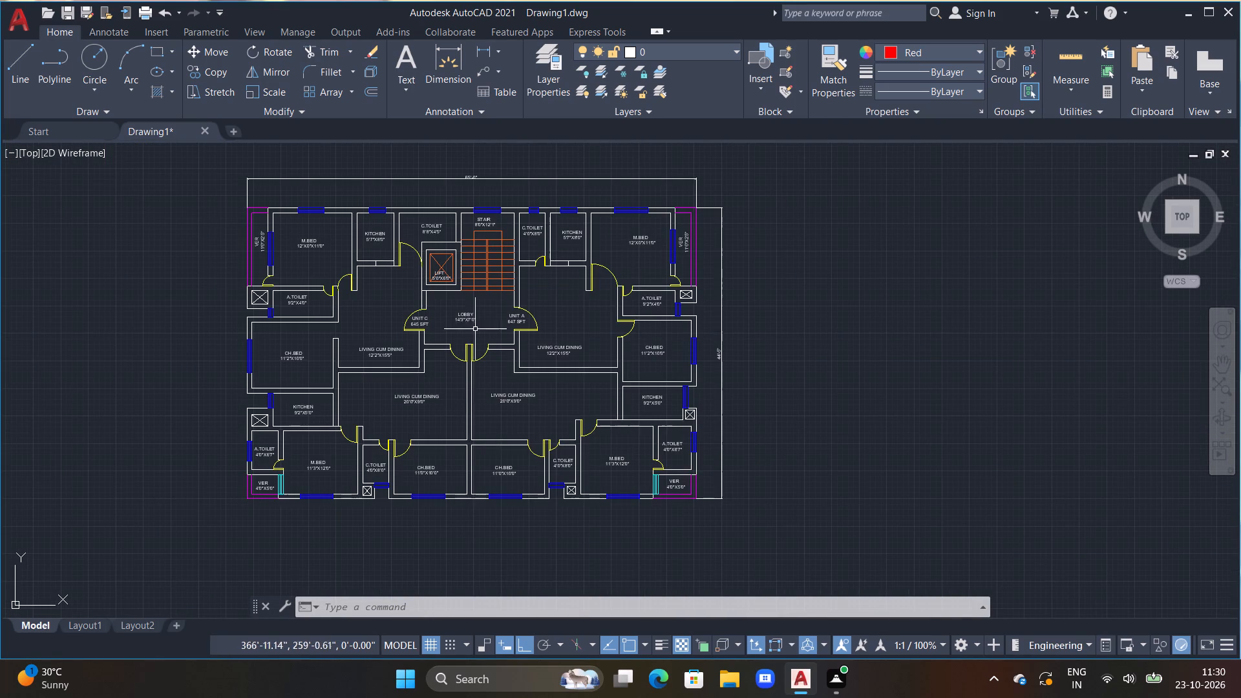
middle_drag(467, 305, 533, 354)
key(Escape)
key(Escape)
key(Escape)
Save the drawing as TASK-64 in the Documents folder.
key(ctrl+s)
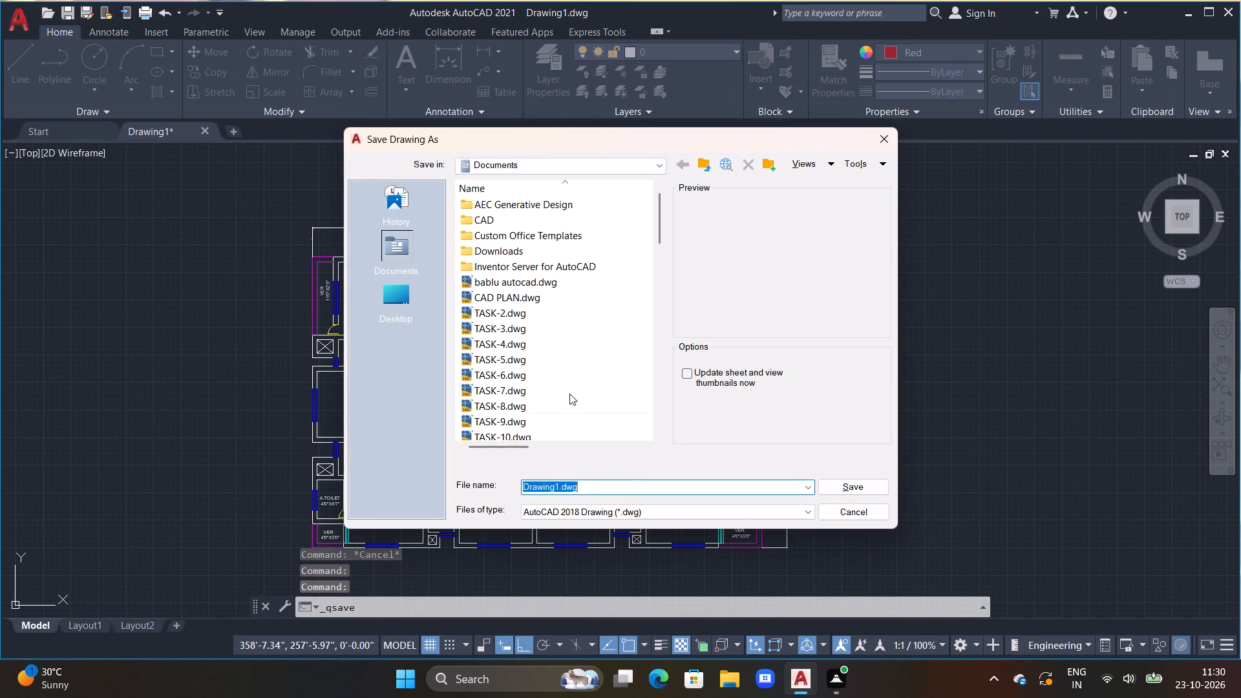
scroll(566, 385, down, 11)
scroll(553, 364, up, 1)
scroll(553, 364, down, 20)
scroll(553, 364, down, 11)
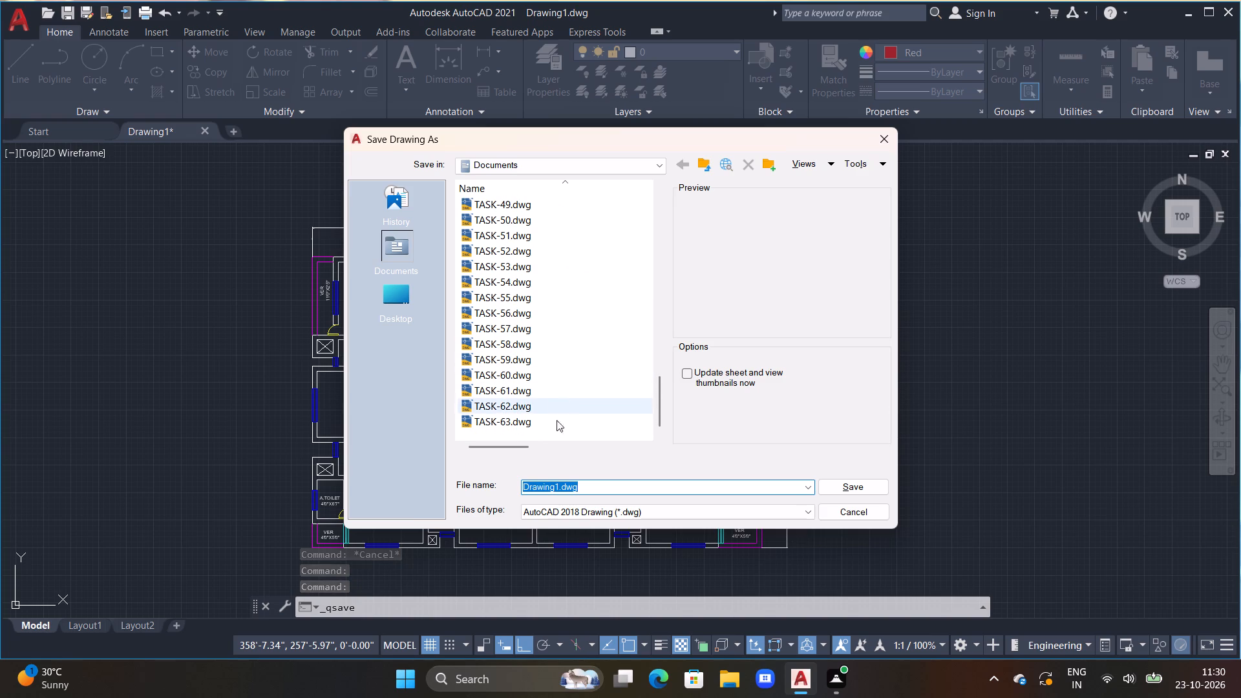
drag(587, 489, 593, 489)
key(BackSpace)
key(BackSpace)
key(BackSpace)
key(BackSpace)
key(BackSpace)
key(BackSpace)
key(BackSpace)
key(BackSpace)
key(BackSpace)
key(BackSpace)
key(BackSpace)
key(BackSpace)
key(BackSpace)
key(BackSpace)
key(BackSpace)
key(BackSpace)
key(BackSpace)
key(BackSpace)
key(BackSpace)
key(BackSpace)
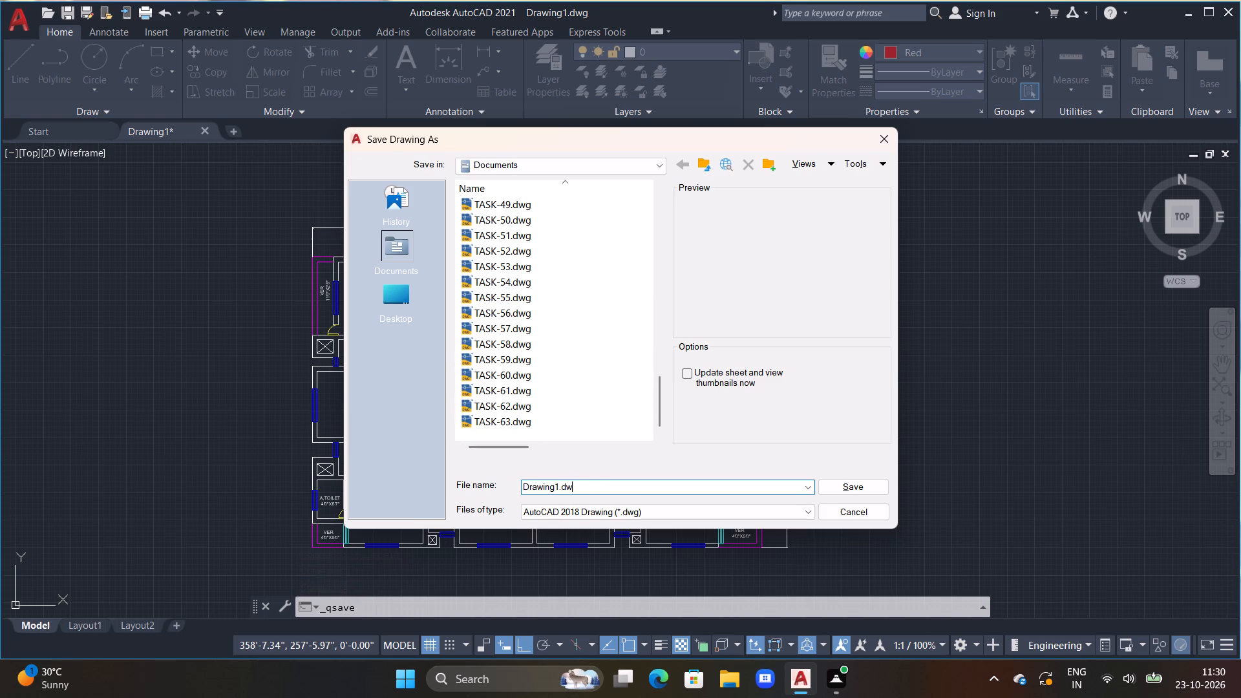
text(TASK)
key(minus)
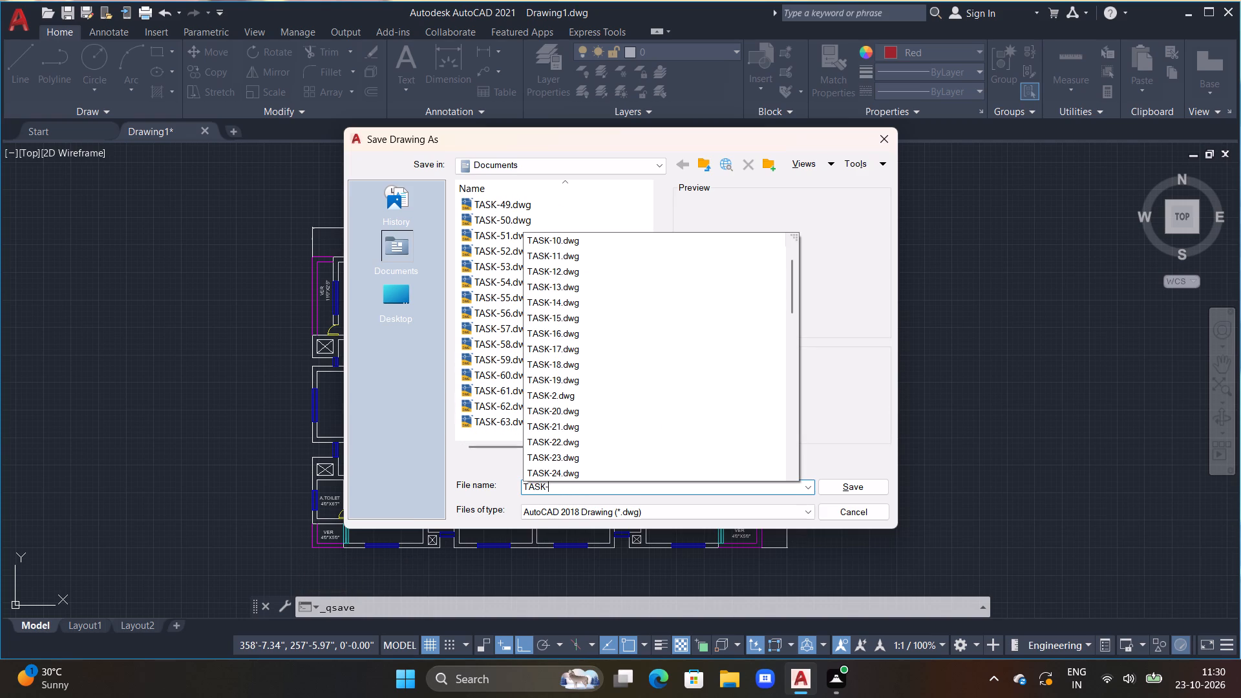
text(64)
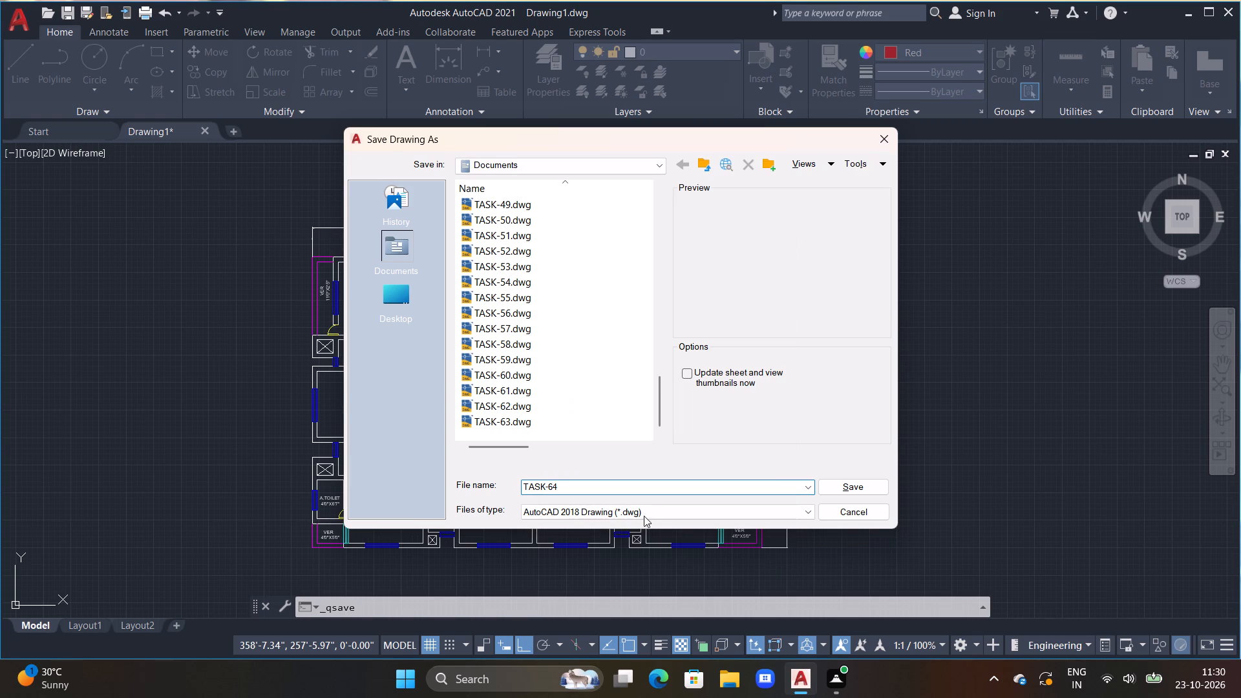
click(850, 483)
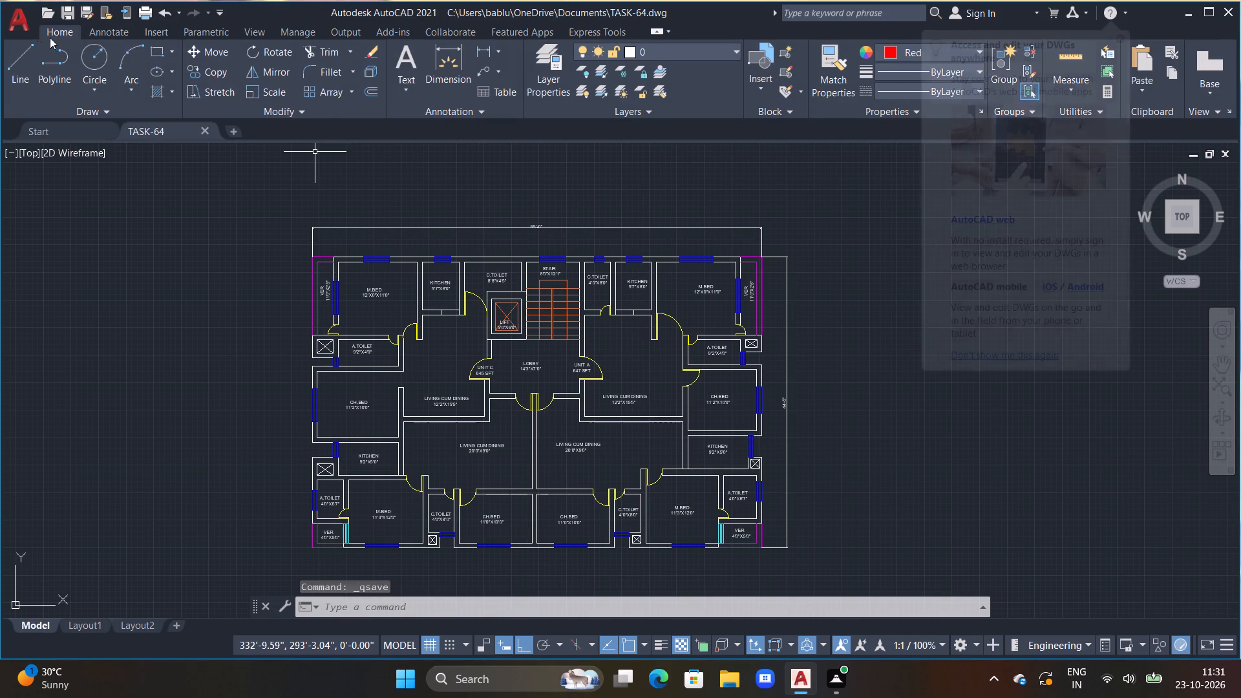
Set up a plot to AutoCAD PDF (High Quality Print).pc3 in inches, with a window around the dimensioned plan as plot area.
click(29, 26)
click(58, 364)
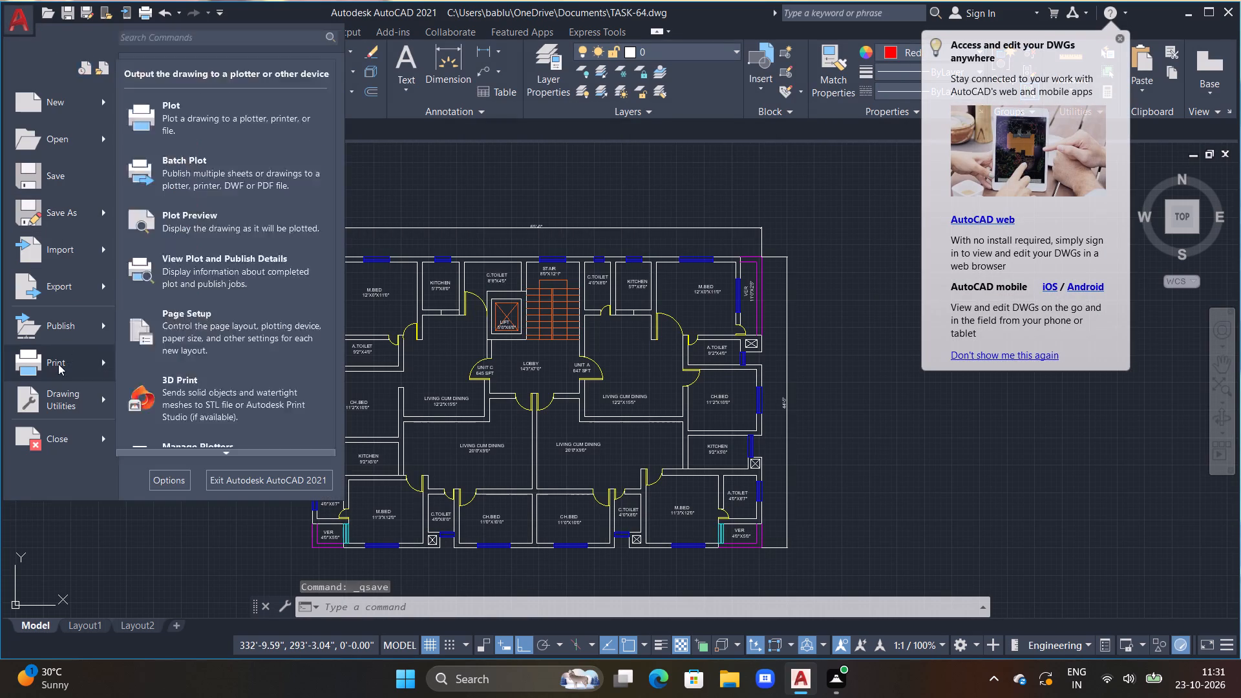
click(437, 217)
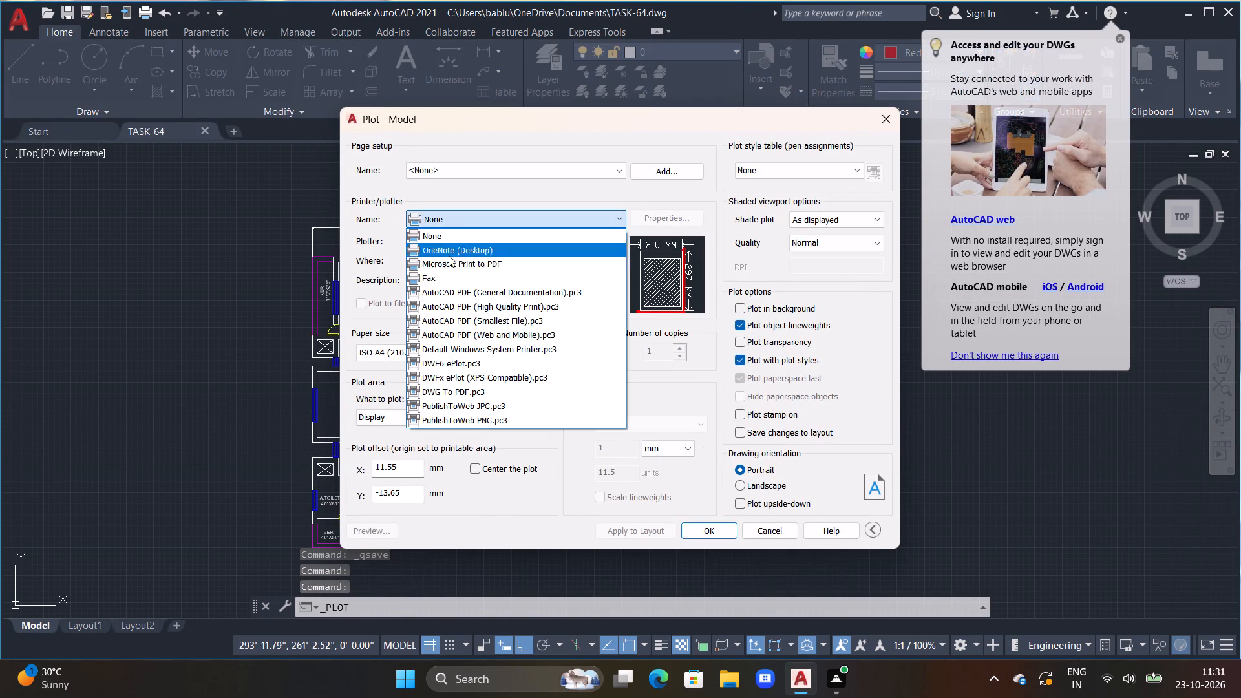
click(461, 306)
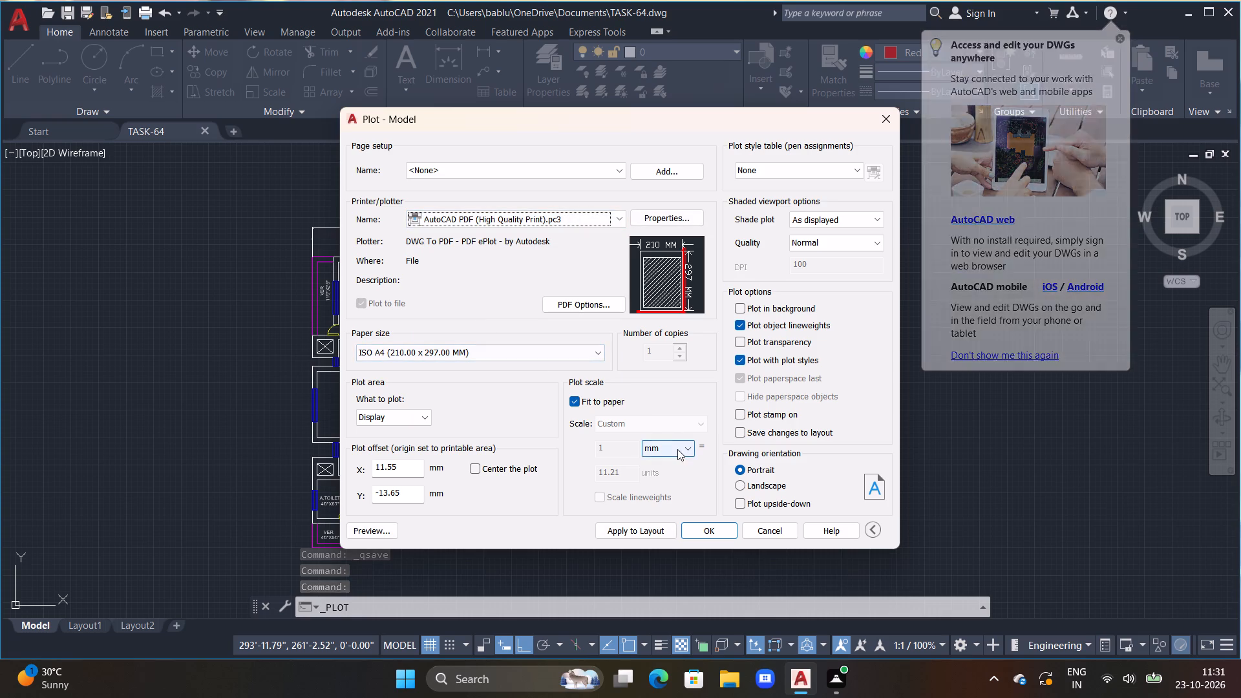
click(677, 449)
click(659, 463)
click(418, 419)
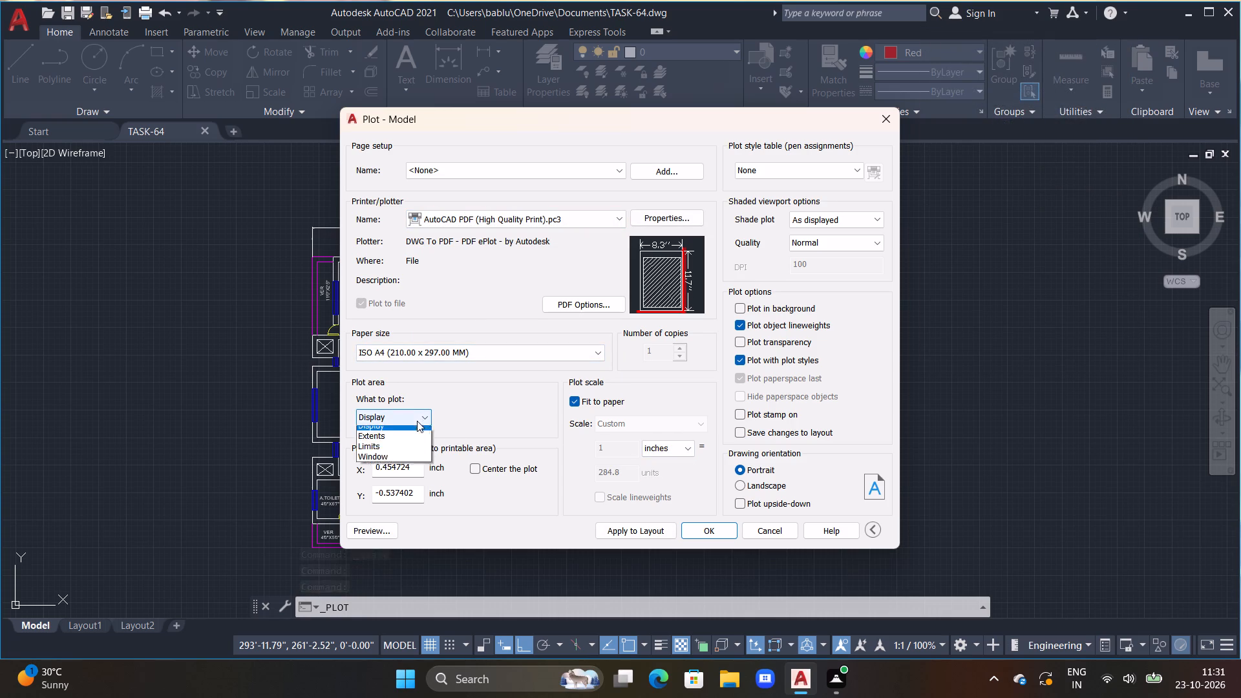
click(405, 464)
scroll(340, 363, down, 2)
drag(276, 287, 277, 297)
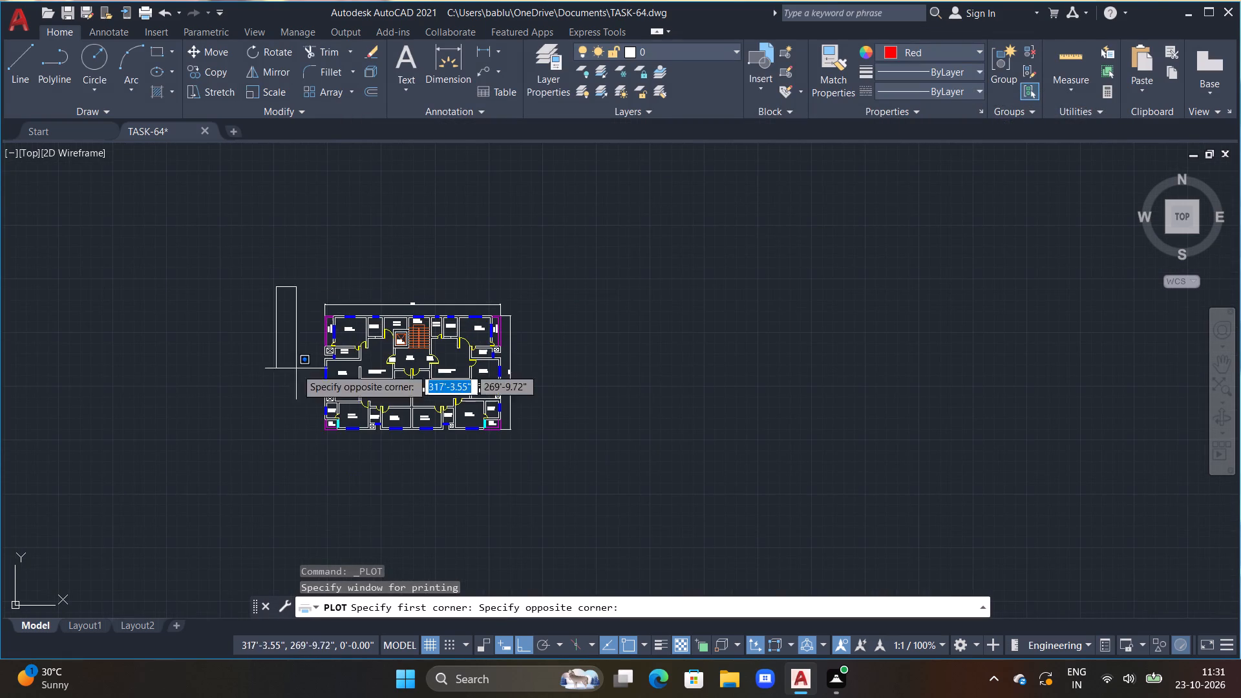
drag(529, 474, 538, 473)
Preview the plot, examine the room labels and dimensions on the sheet, and leave without plotting.
click(368, 529)
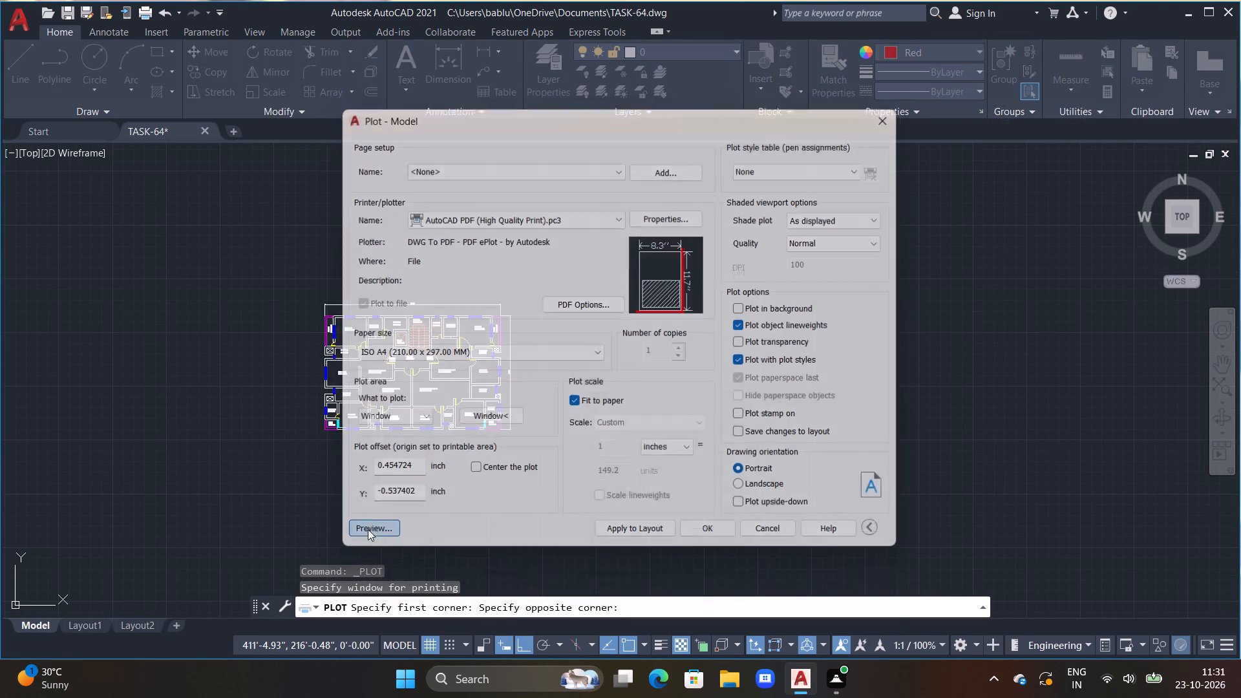
scroll(682, 445, up, 2)
middle_drag(681, 445, 632, 382)
middle_drag(626, 380, 608, 350)
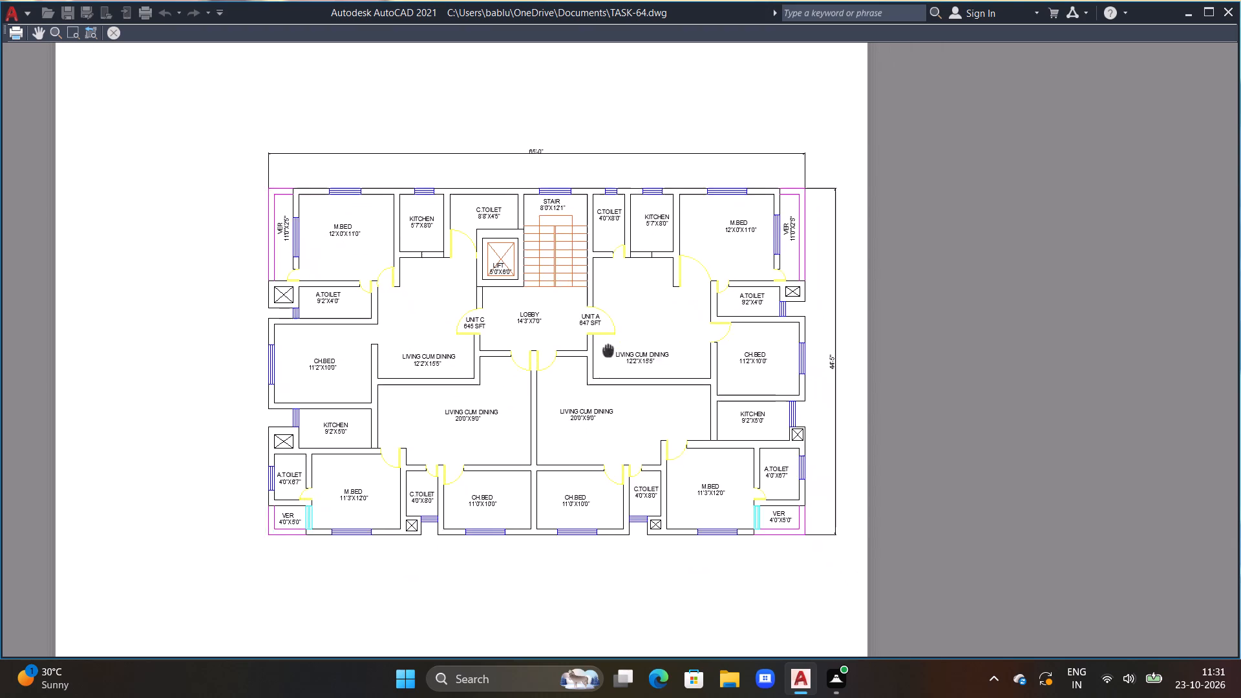
middle_drag(608, 350, 591, 322)
scroll(602, 348, up, 1)
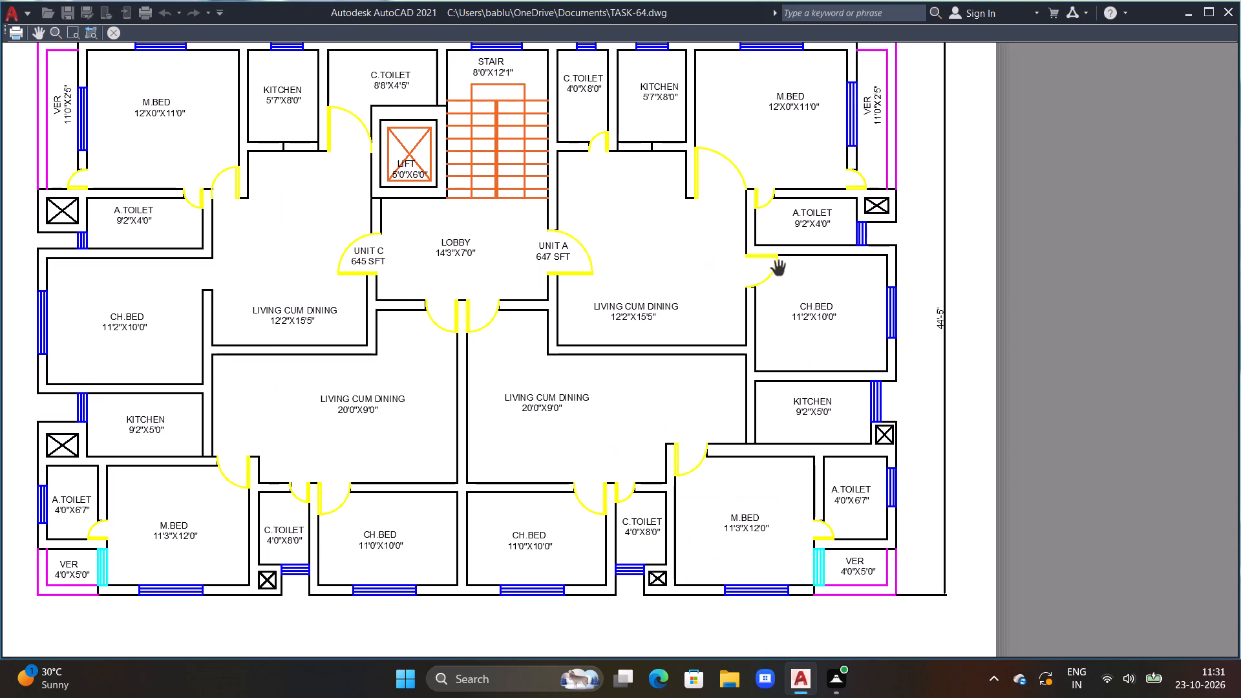
scroll(814, 224, up, 3)
scroll(814, 226, down, 4)
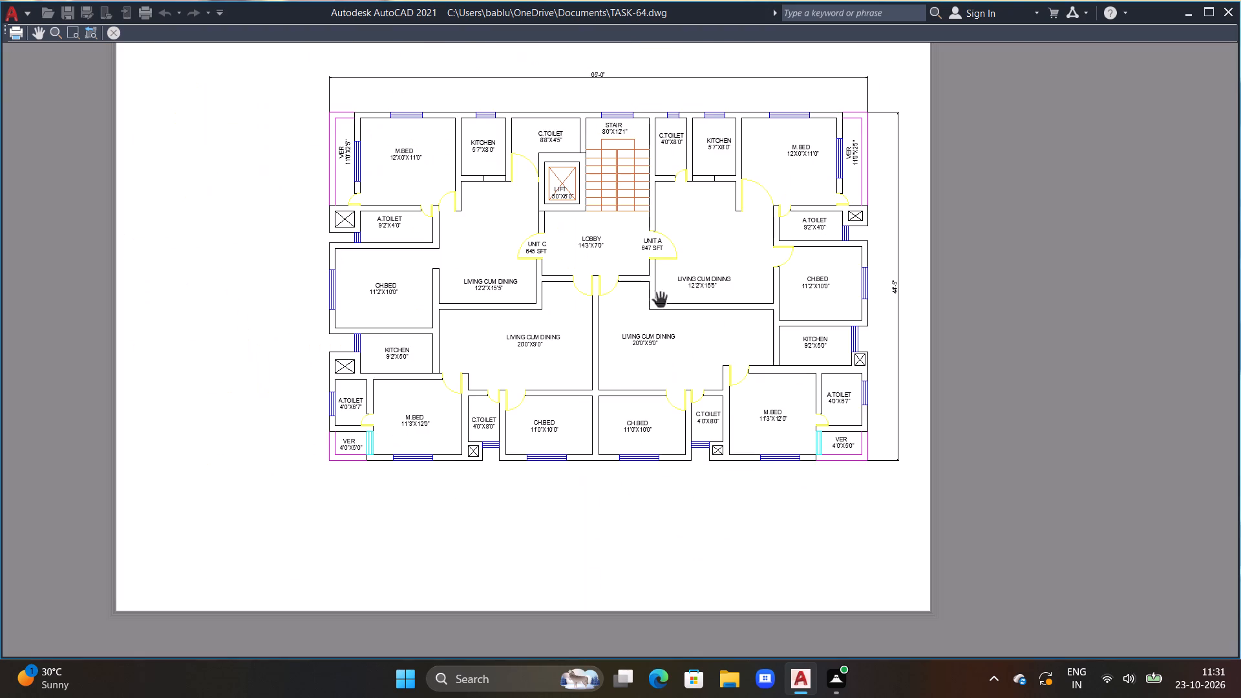
middle_drag(608, 346, 572, 401)
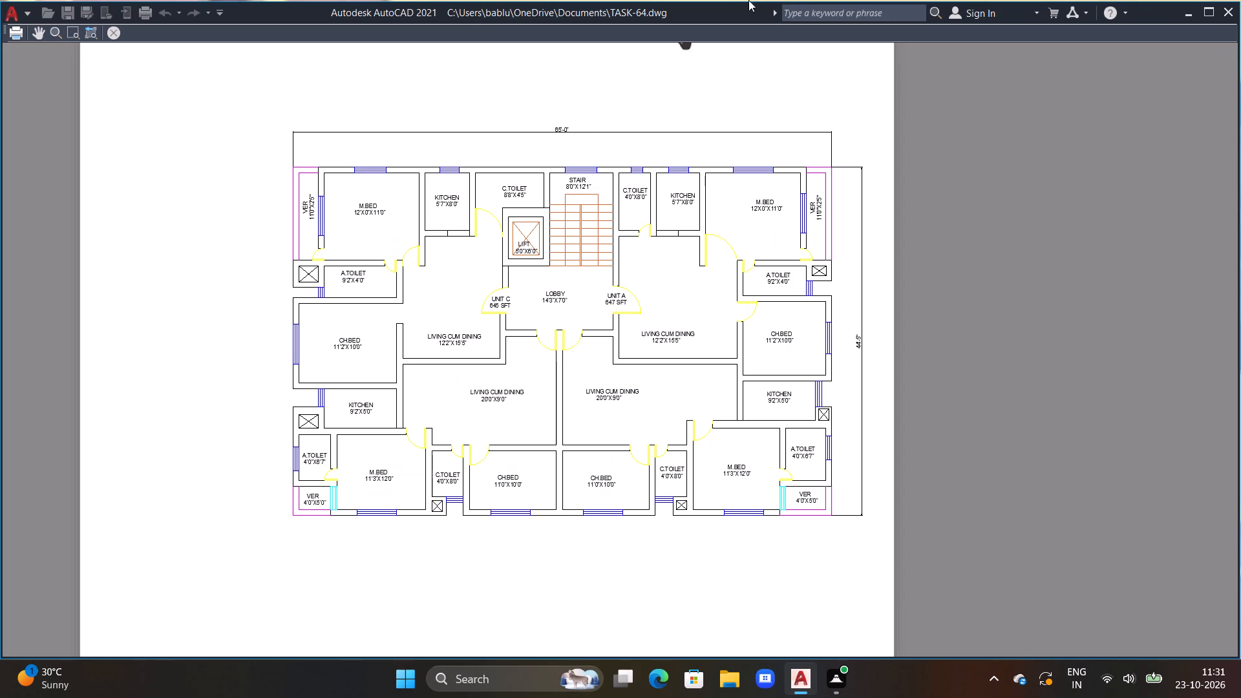
click(113, 32)
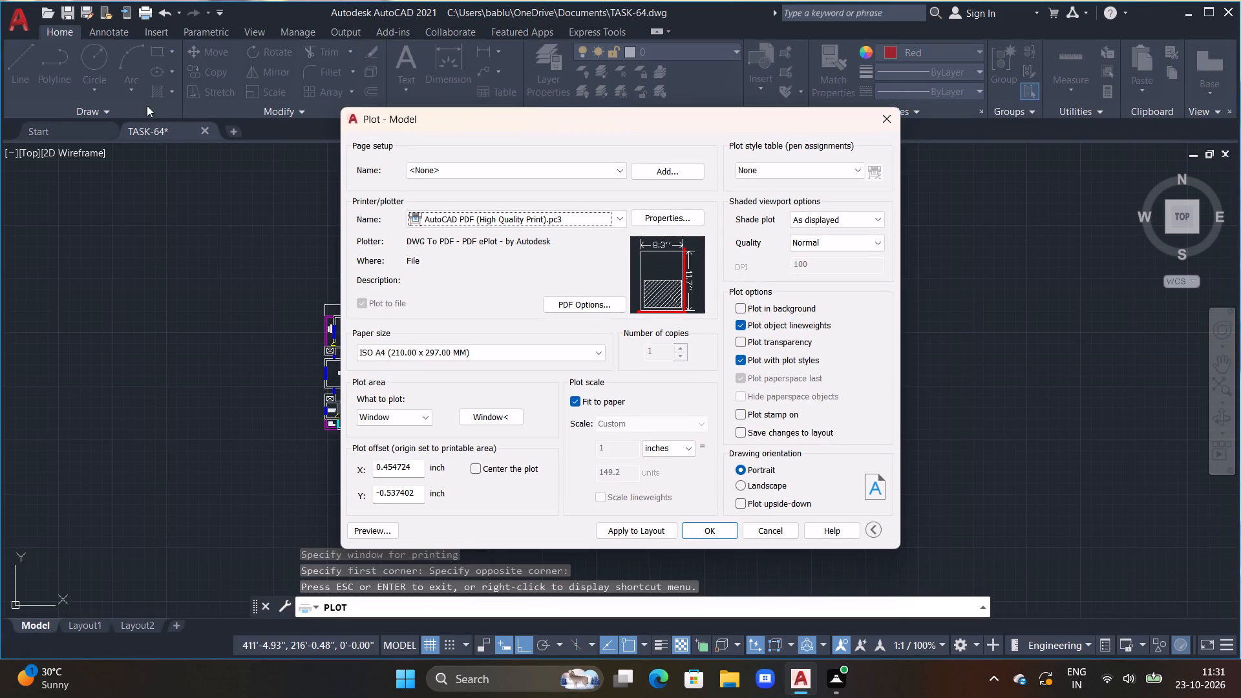
click(896, 118)
key(Escape)
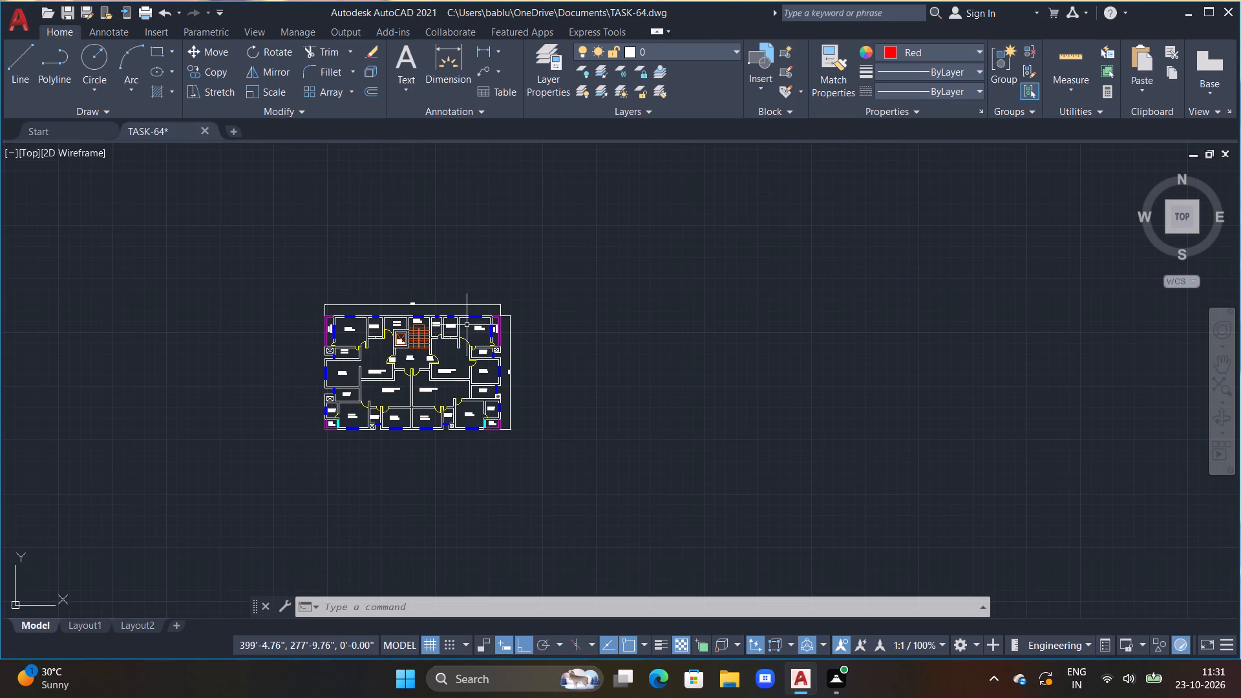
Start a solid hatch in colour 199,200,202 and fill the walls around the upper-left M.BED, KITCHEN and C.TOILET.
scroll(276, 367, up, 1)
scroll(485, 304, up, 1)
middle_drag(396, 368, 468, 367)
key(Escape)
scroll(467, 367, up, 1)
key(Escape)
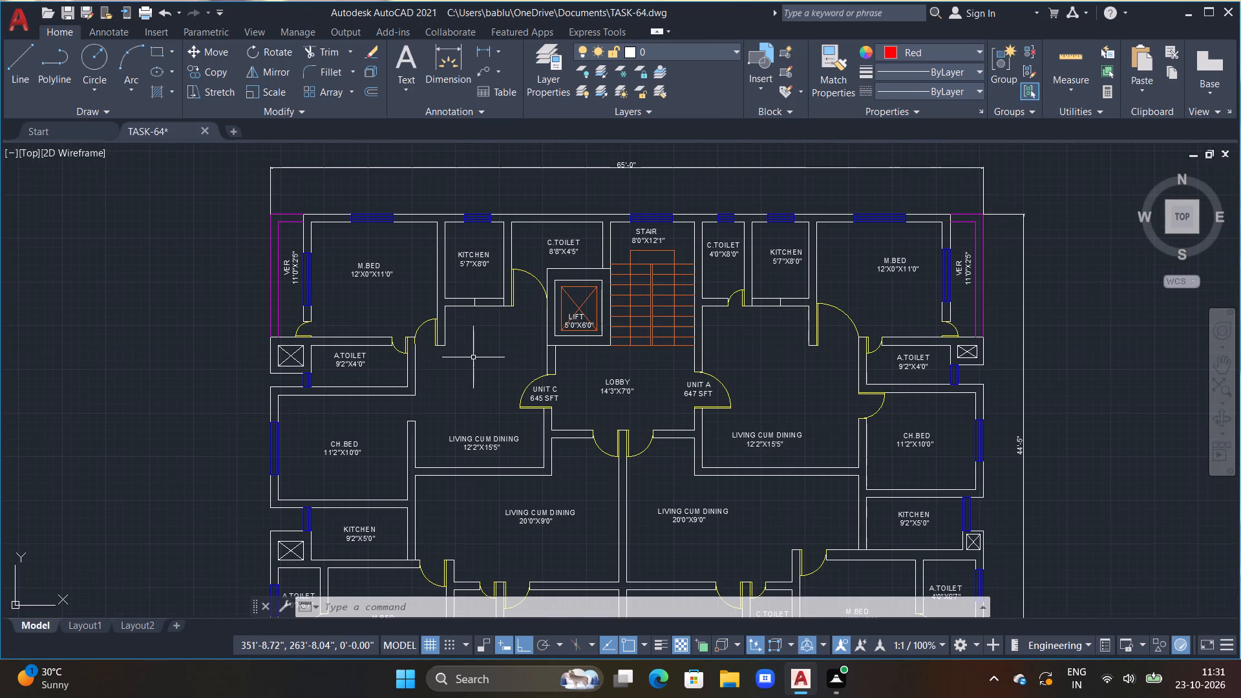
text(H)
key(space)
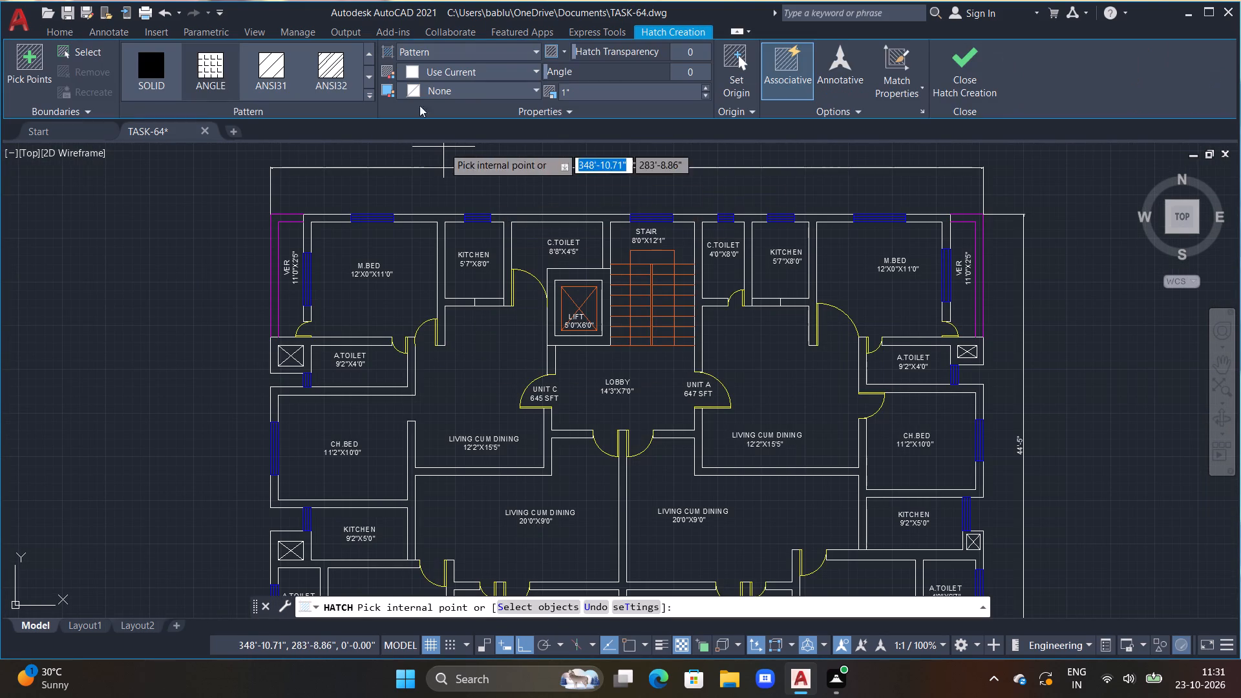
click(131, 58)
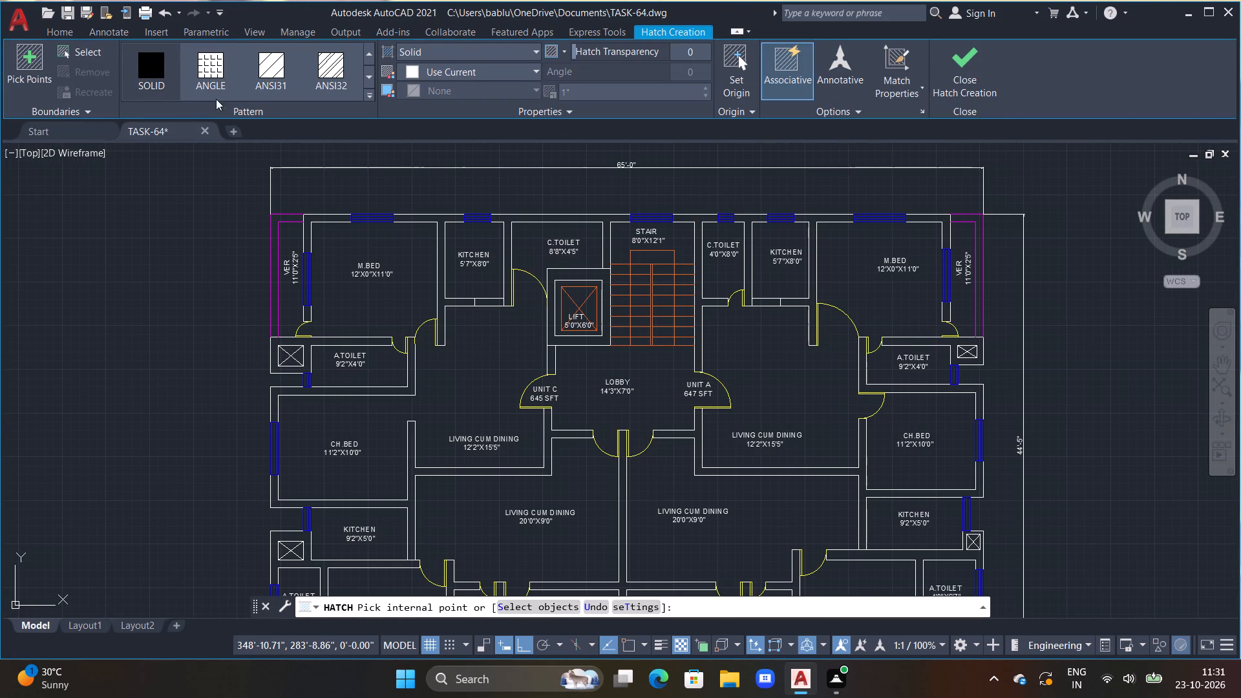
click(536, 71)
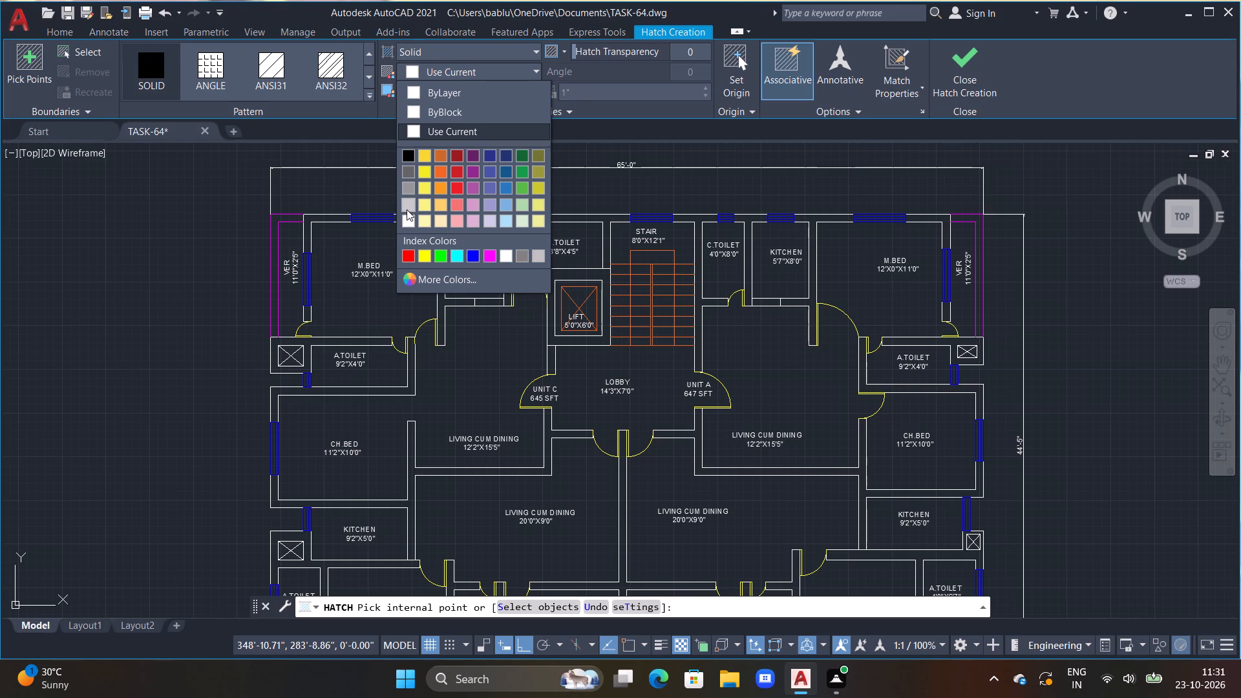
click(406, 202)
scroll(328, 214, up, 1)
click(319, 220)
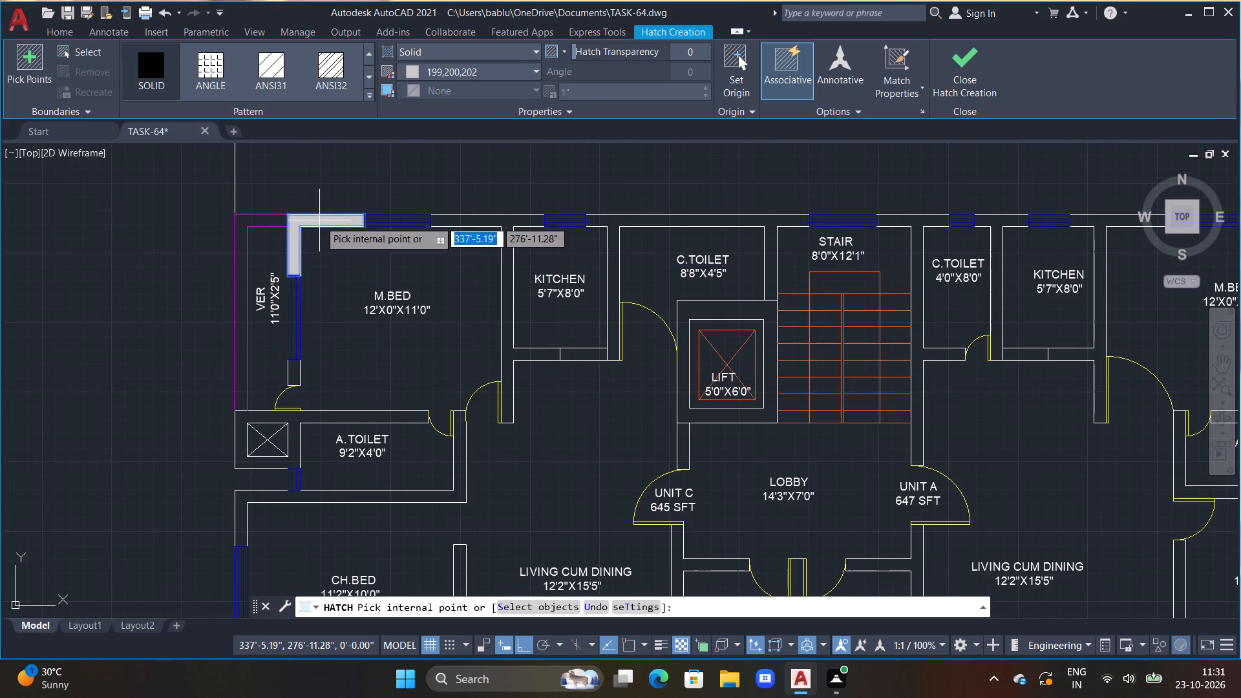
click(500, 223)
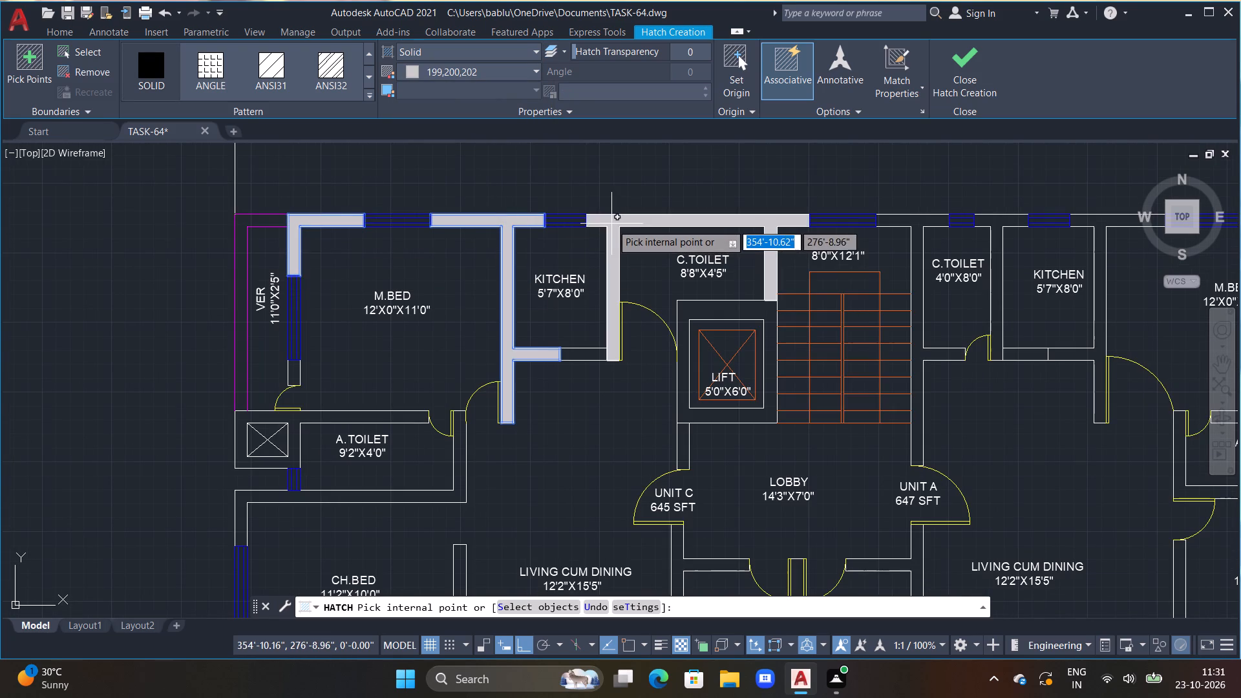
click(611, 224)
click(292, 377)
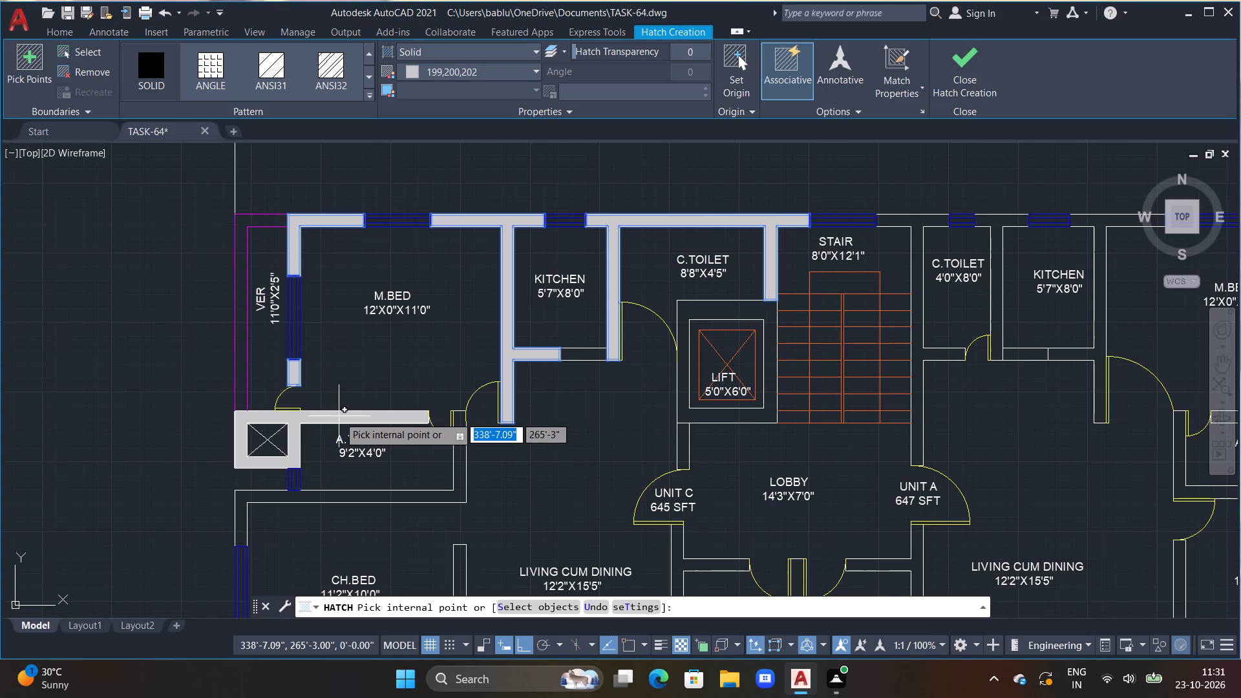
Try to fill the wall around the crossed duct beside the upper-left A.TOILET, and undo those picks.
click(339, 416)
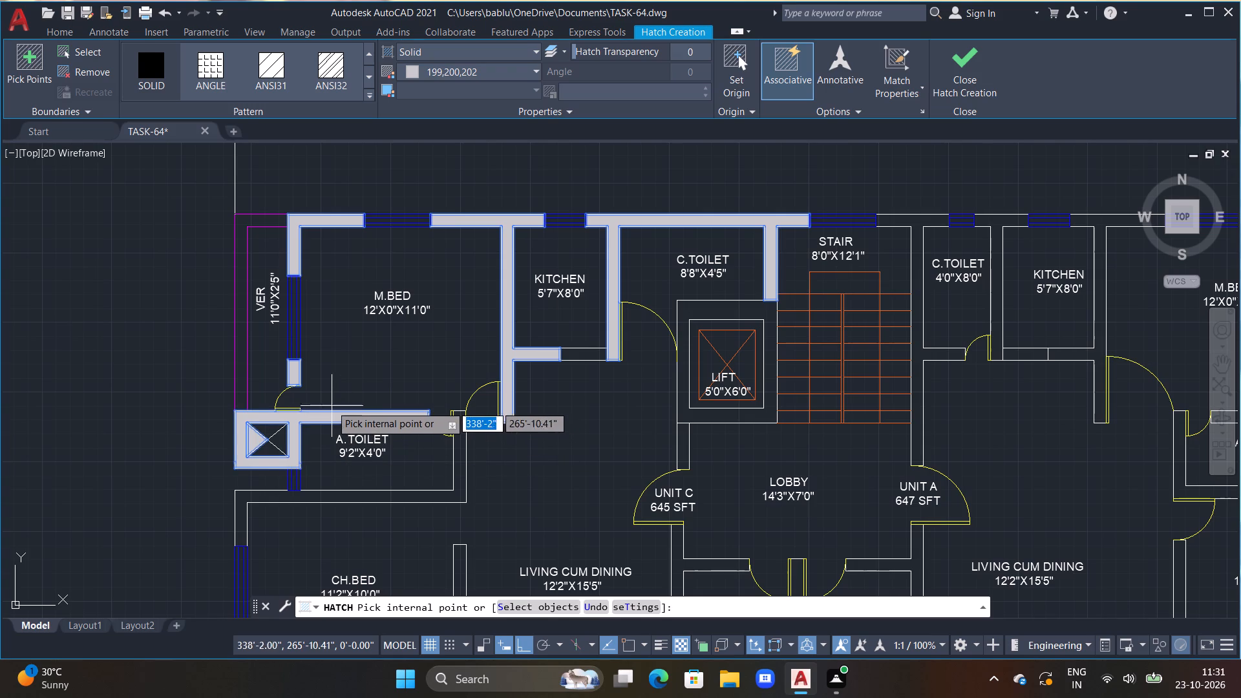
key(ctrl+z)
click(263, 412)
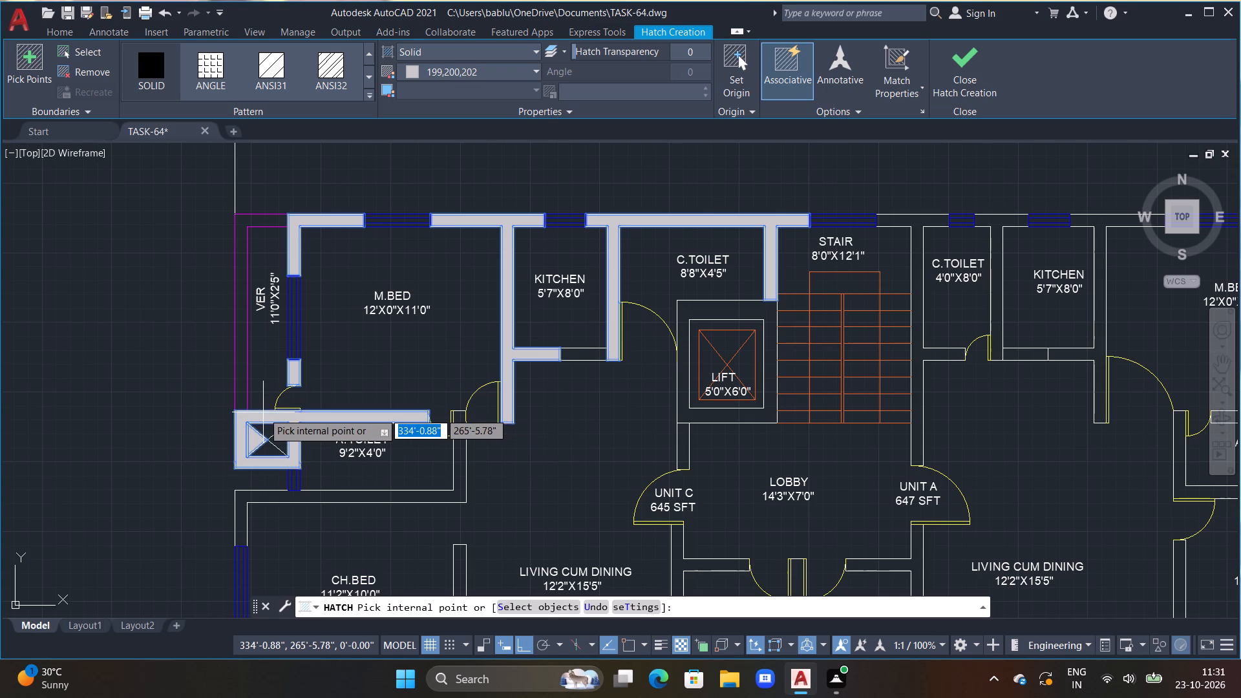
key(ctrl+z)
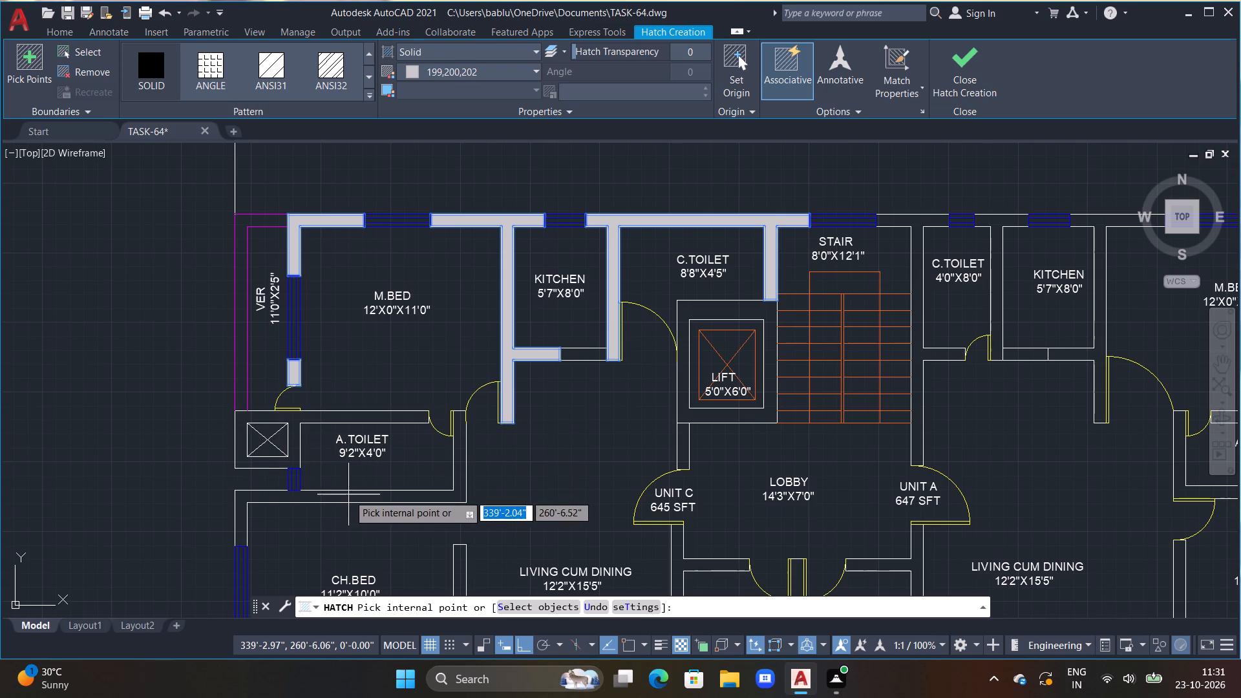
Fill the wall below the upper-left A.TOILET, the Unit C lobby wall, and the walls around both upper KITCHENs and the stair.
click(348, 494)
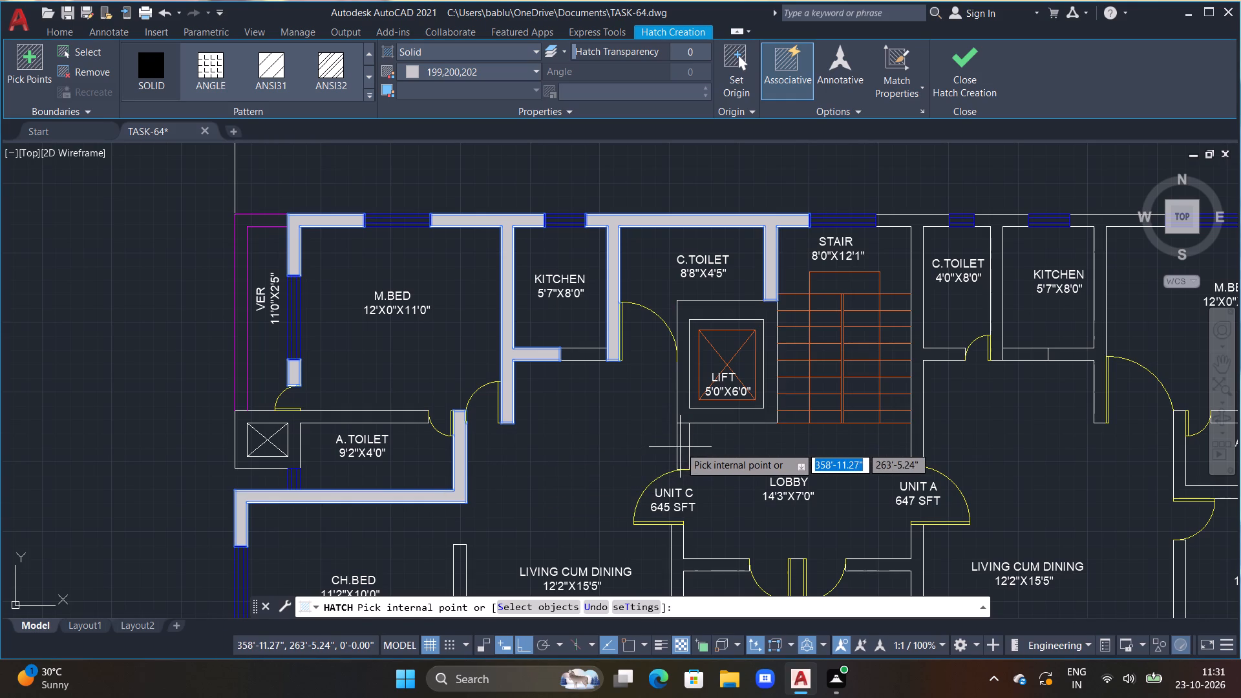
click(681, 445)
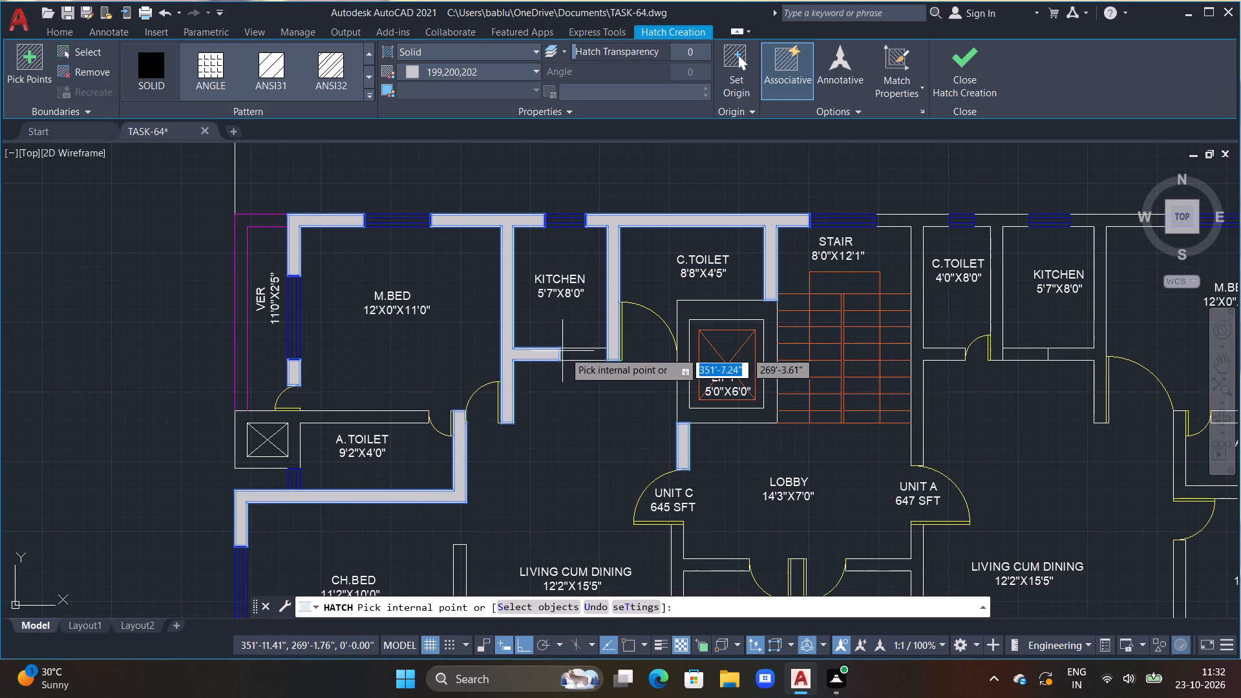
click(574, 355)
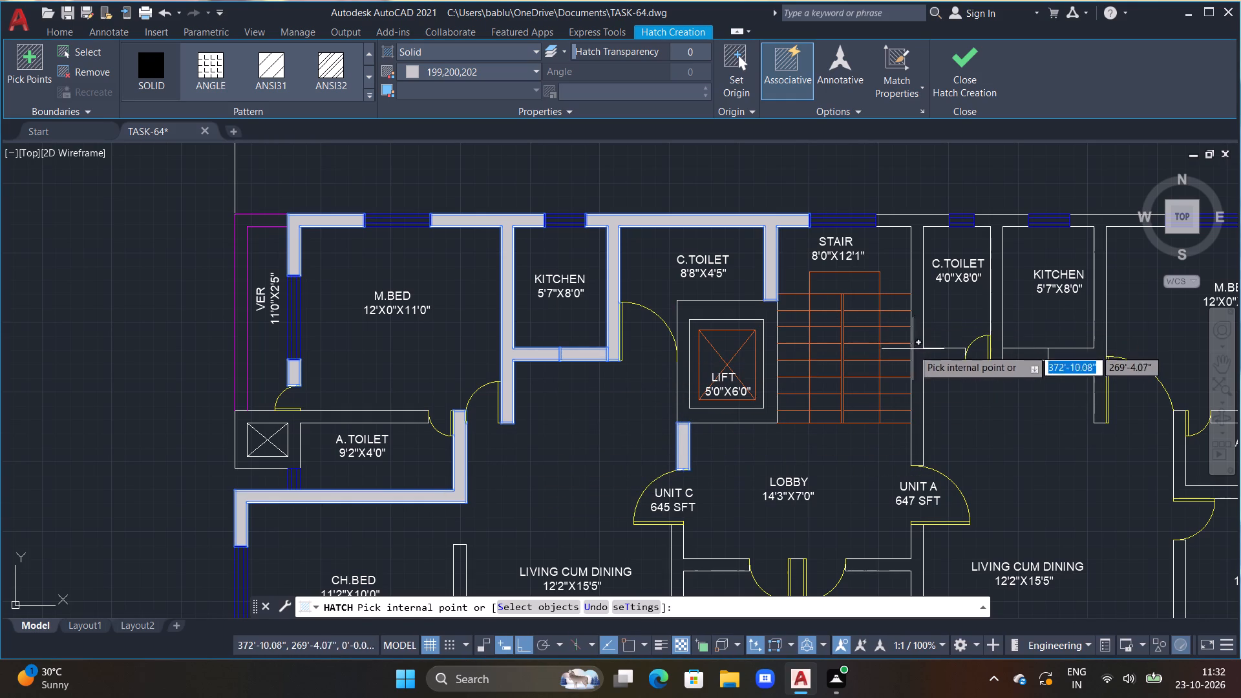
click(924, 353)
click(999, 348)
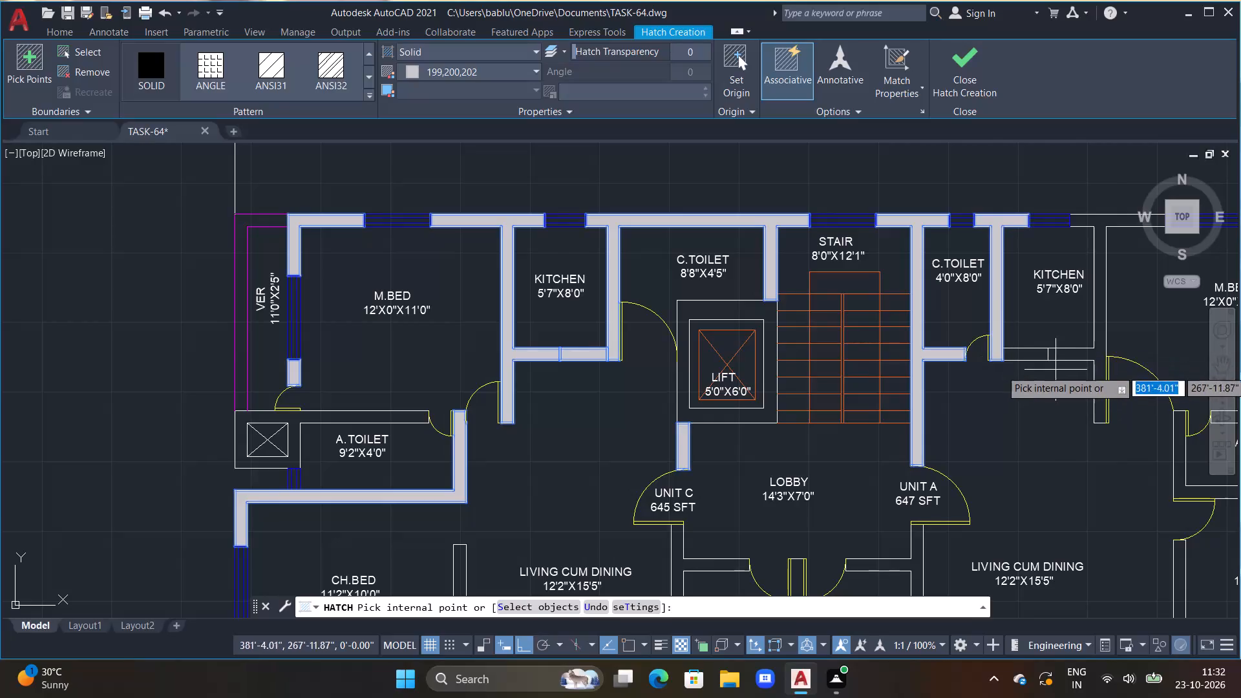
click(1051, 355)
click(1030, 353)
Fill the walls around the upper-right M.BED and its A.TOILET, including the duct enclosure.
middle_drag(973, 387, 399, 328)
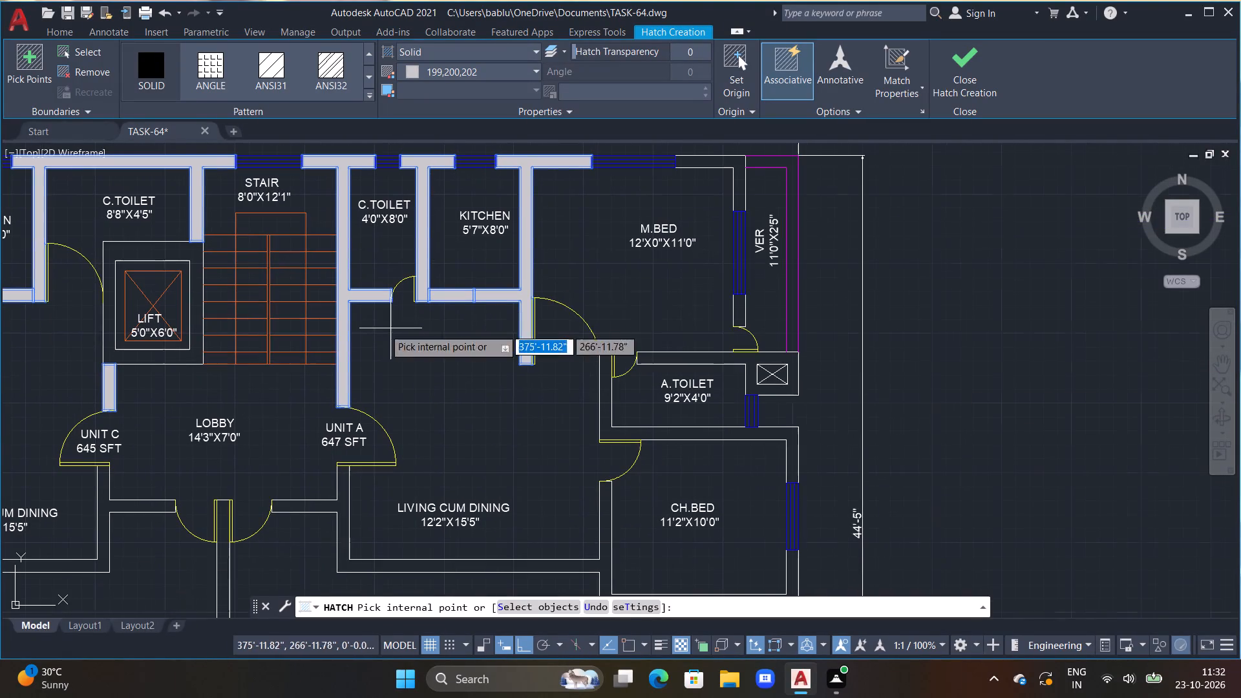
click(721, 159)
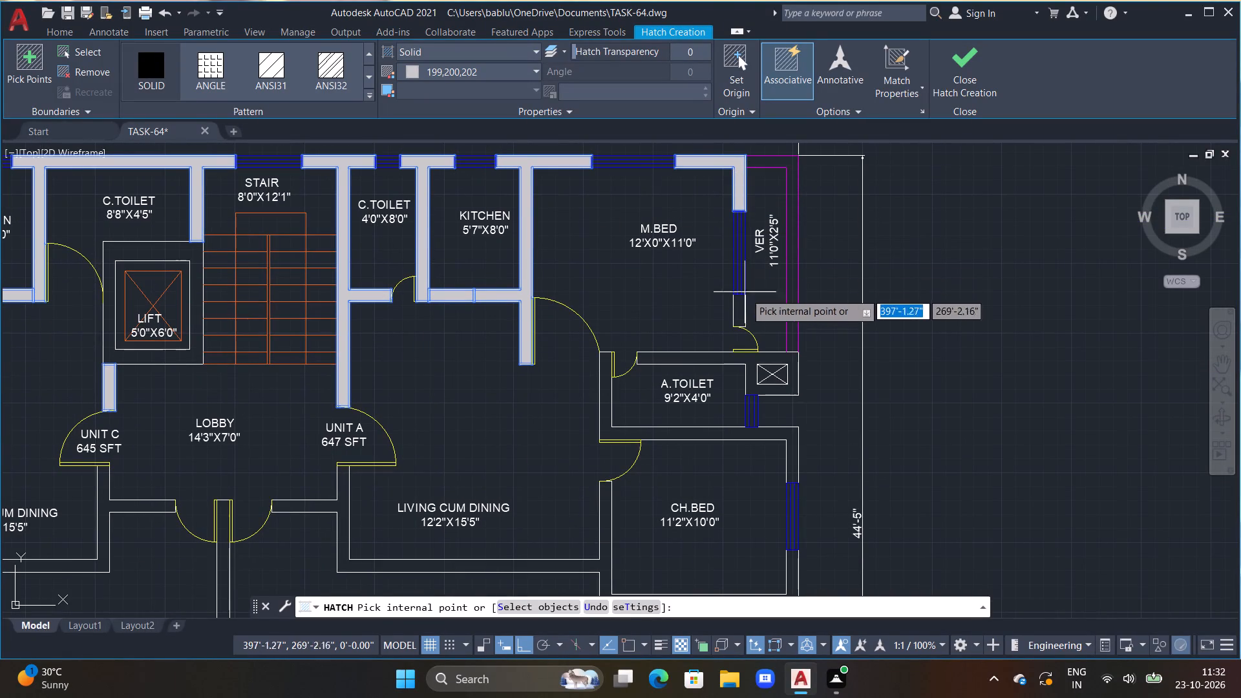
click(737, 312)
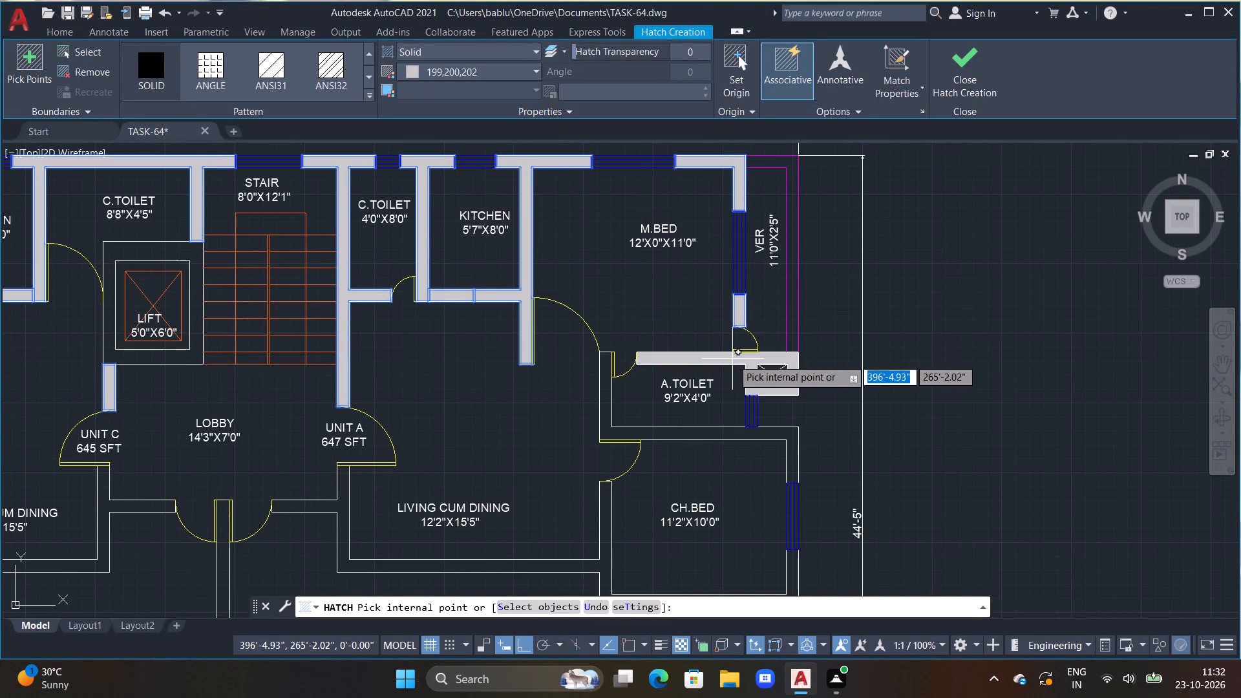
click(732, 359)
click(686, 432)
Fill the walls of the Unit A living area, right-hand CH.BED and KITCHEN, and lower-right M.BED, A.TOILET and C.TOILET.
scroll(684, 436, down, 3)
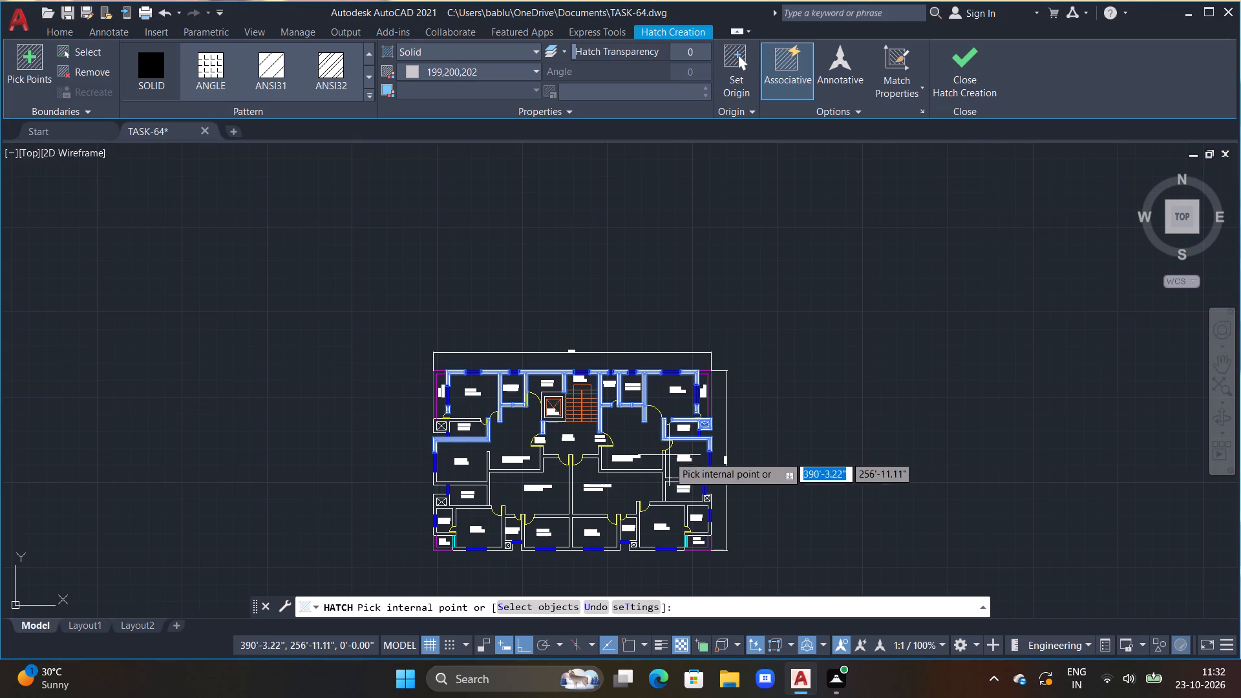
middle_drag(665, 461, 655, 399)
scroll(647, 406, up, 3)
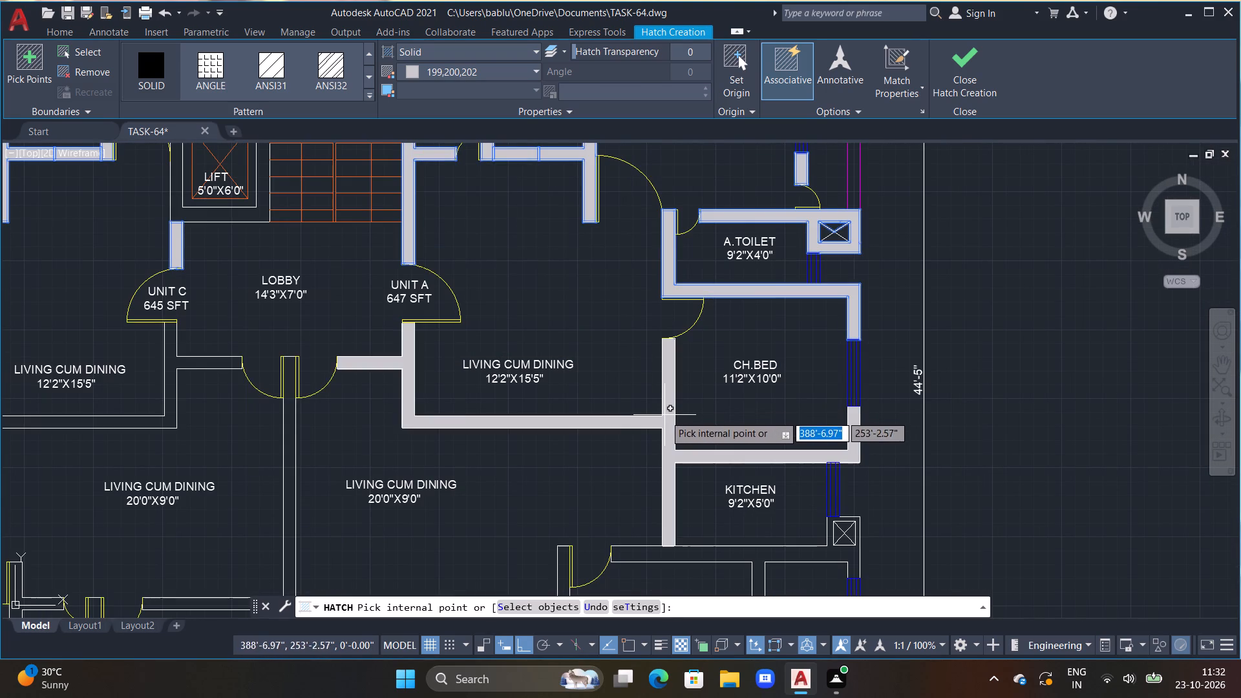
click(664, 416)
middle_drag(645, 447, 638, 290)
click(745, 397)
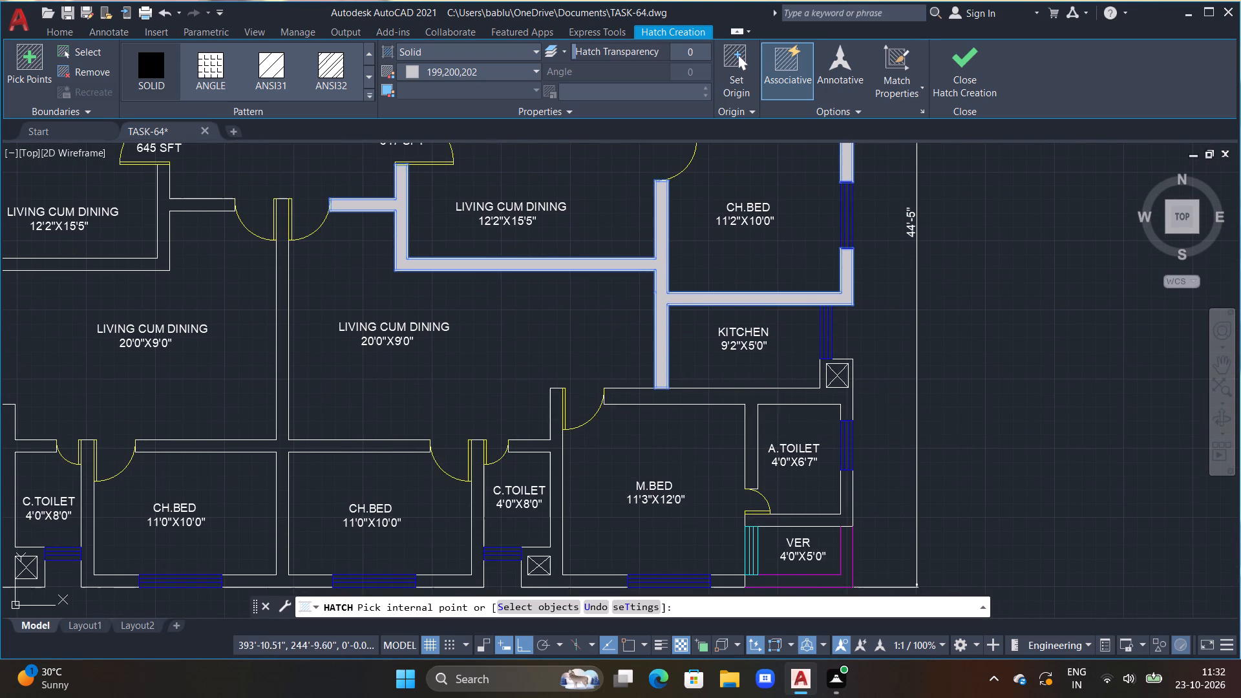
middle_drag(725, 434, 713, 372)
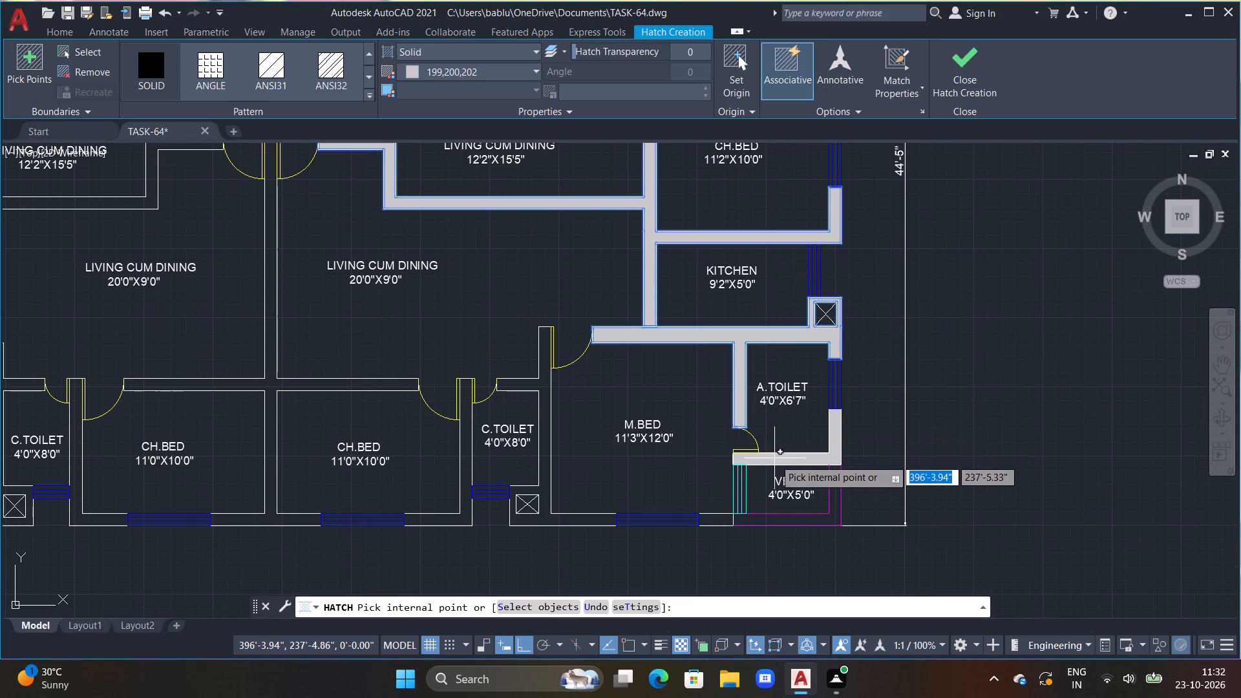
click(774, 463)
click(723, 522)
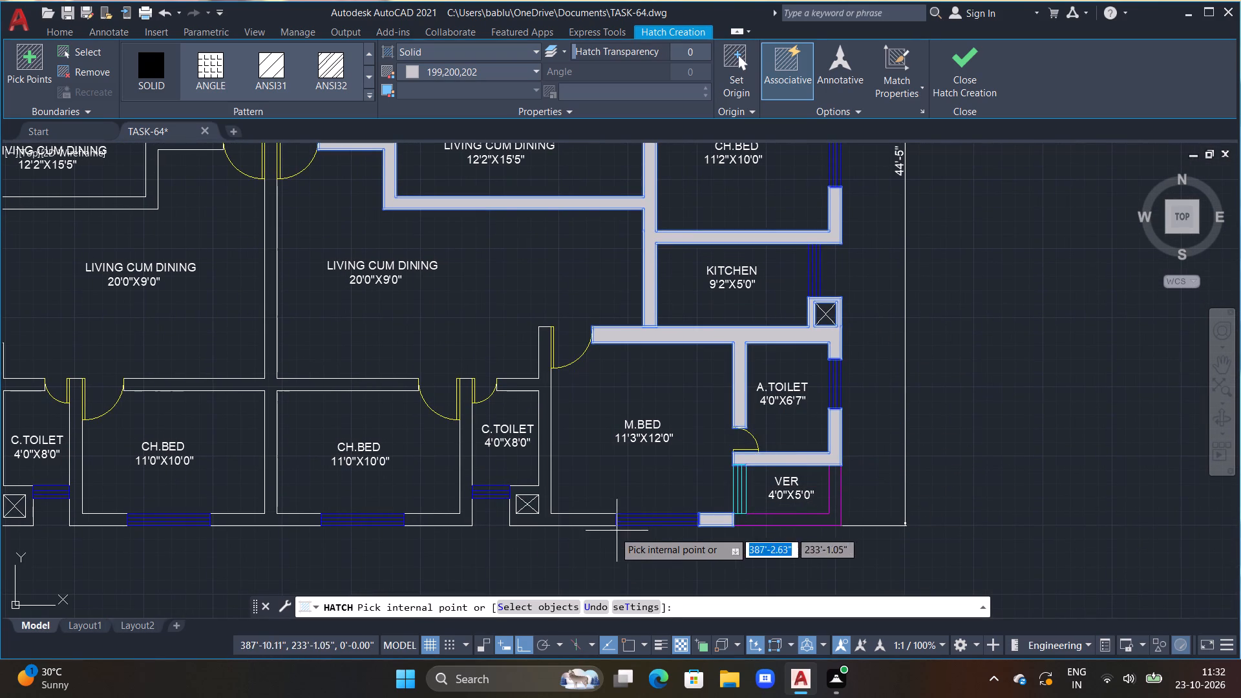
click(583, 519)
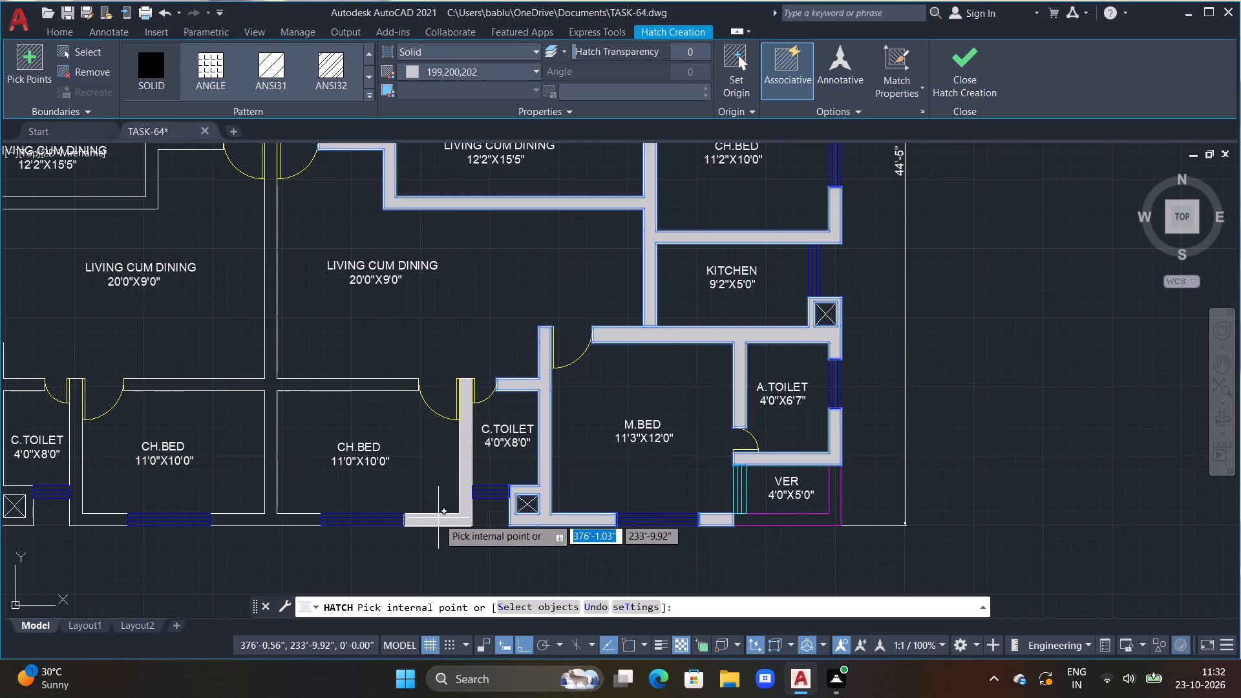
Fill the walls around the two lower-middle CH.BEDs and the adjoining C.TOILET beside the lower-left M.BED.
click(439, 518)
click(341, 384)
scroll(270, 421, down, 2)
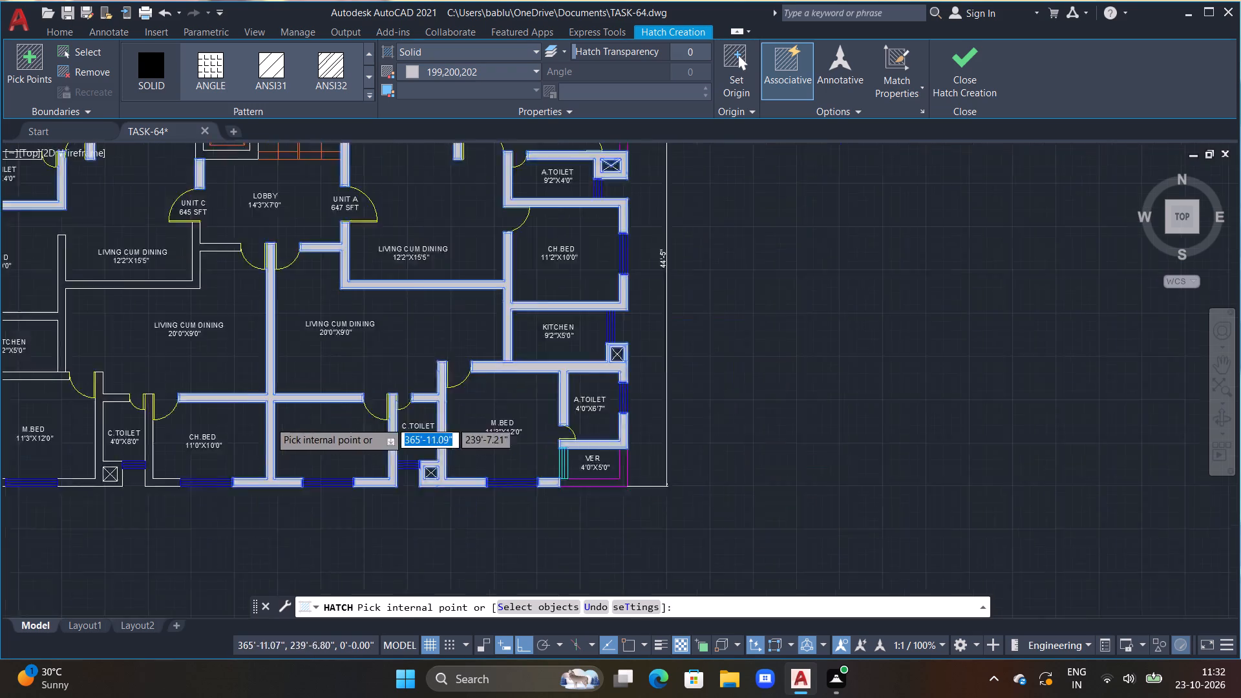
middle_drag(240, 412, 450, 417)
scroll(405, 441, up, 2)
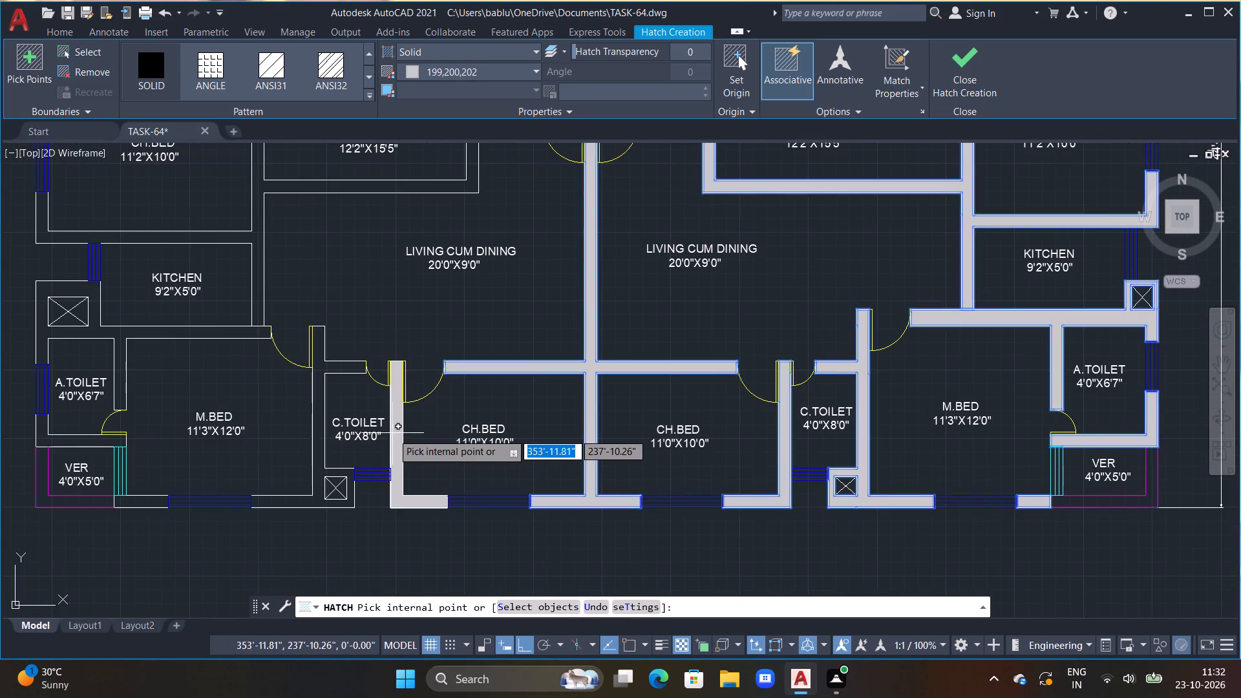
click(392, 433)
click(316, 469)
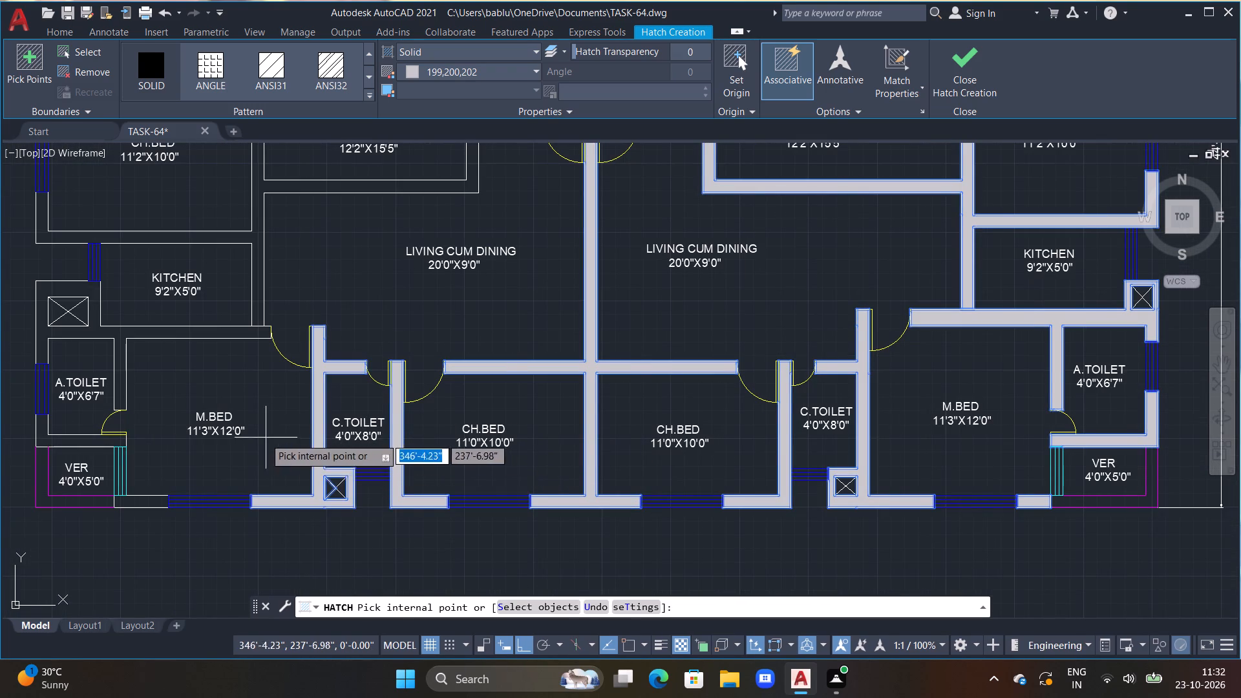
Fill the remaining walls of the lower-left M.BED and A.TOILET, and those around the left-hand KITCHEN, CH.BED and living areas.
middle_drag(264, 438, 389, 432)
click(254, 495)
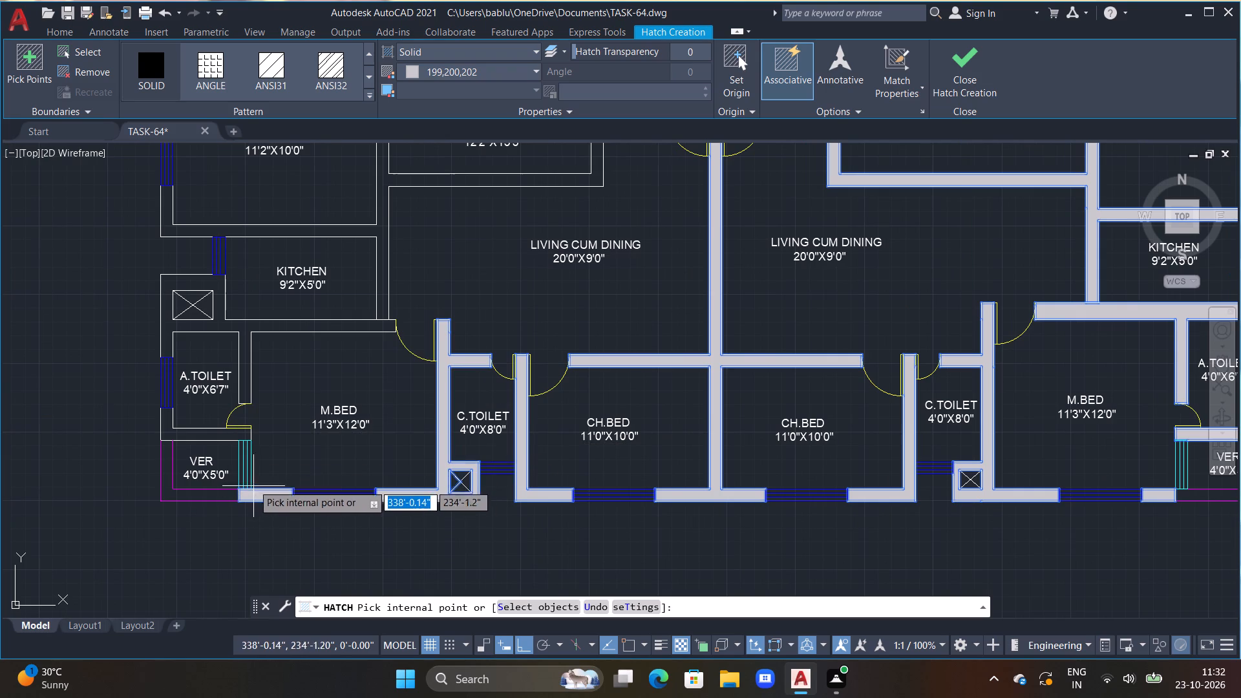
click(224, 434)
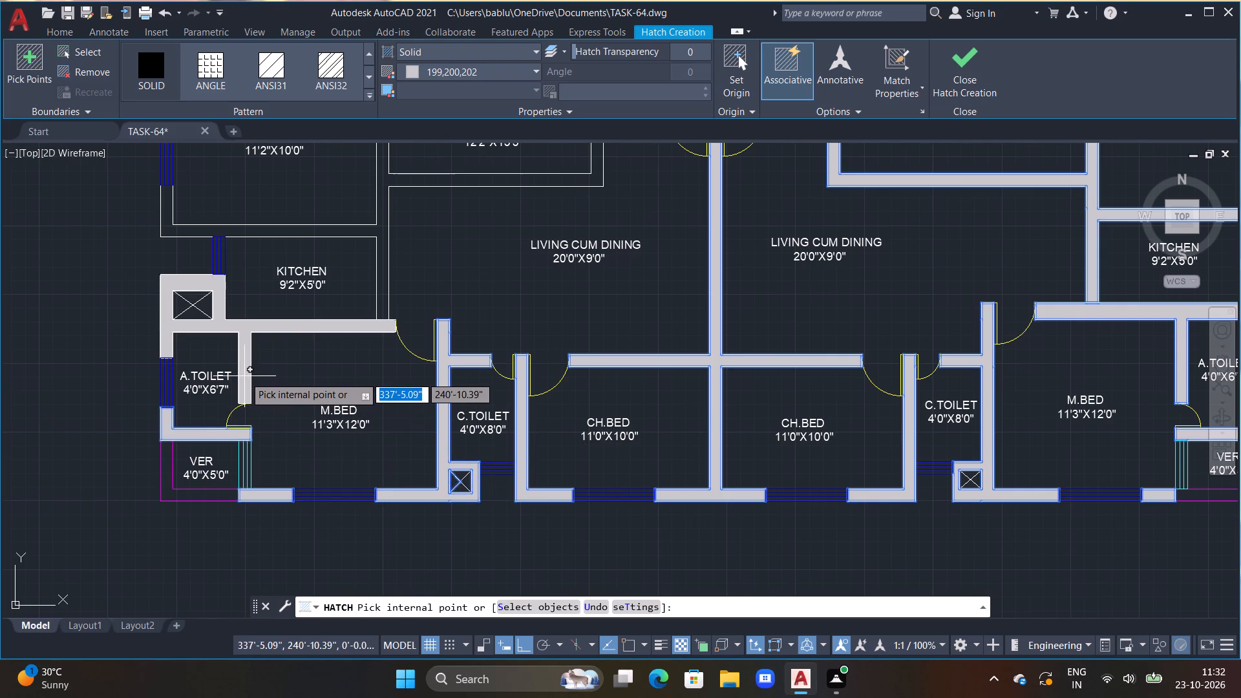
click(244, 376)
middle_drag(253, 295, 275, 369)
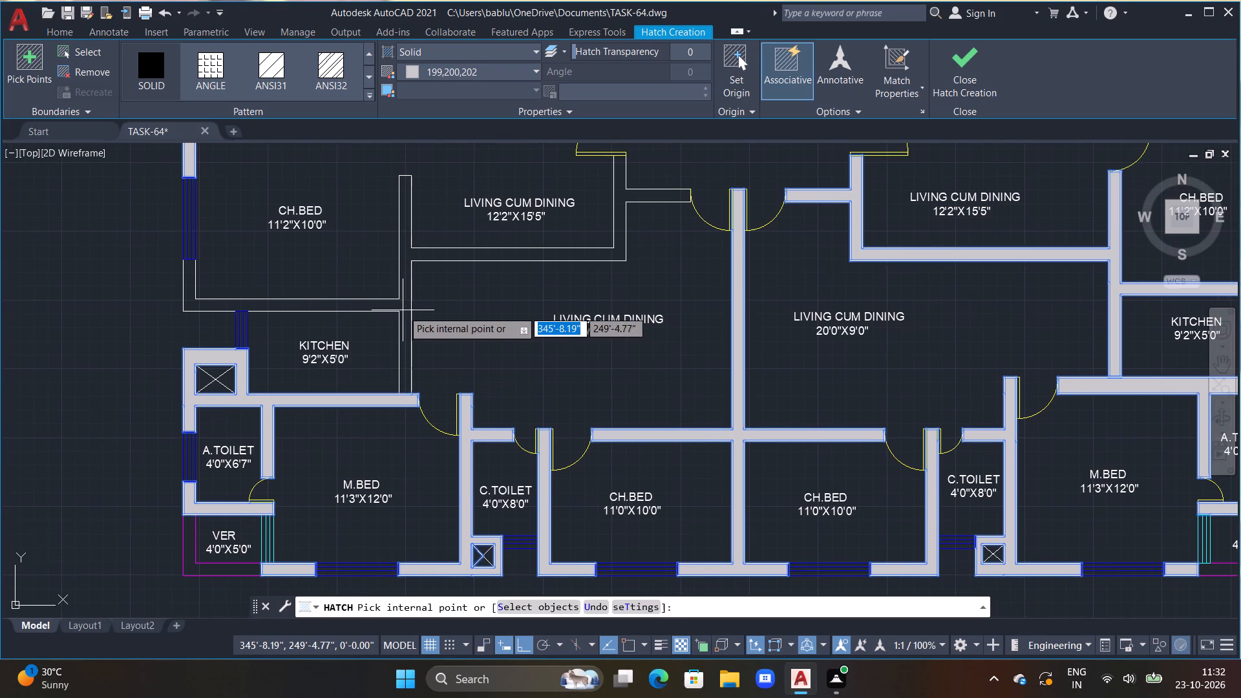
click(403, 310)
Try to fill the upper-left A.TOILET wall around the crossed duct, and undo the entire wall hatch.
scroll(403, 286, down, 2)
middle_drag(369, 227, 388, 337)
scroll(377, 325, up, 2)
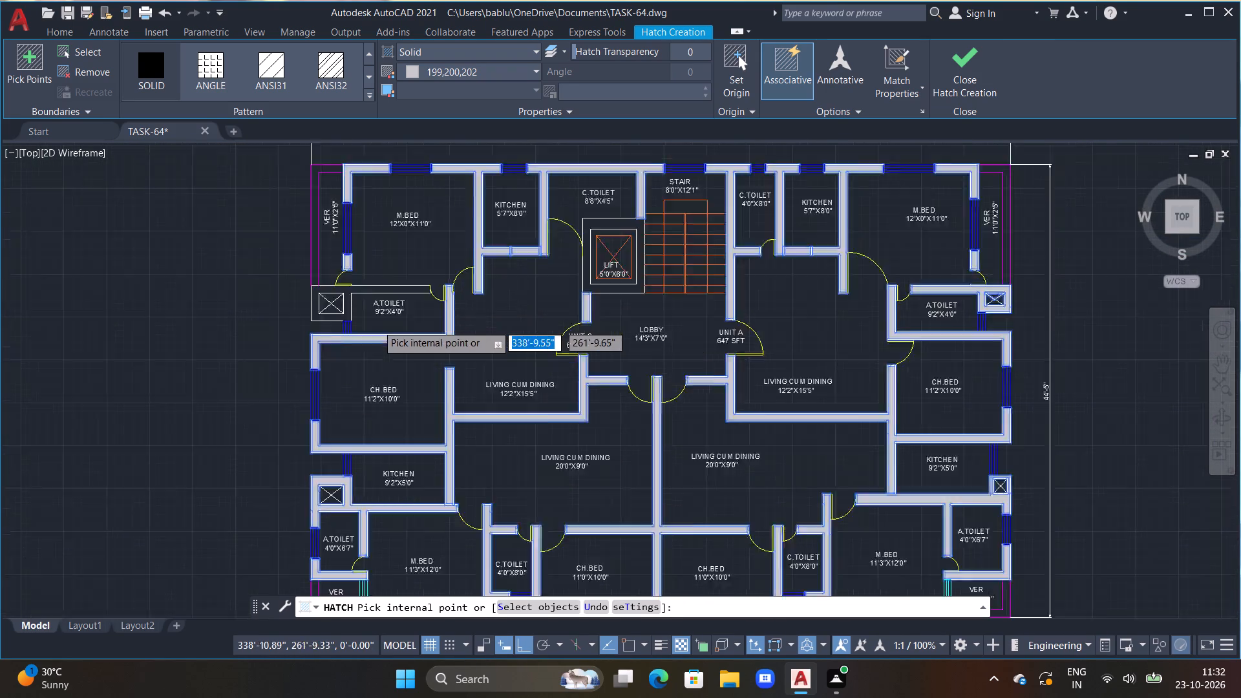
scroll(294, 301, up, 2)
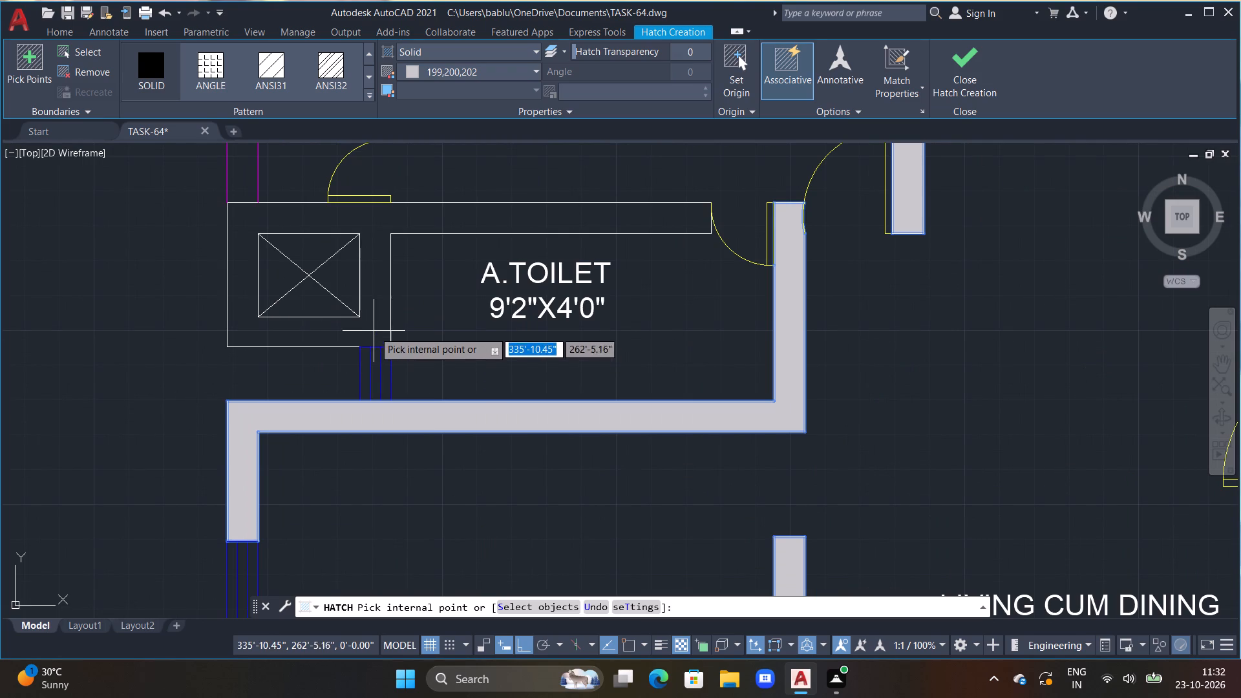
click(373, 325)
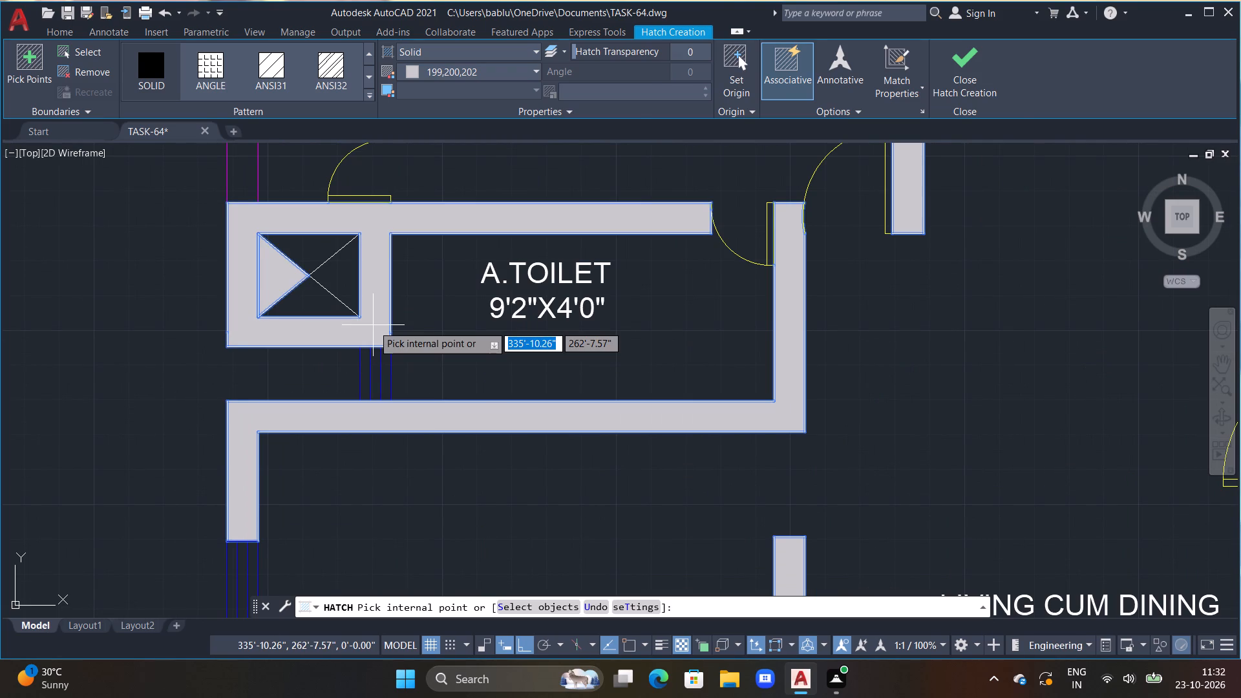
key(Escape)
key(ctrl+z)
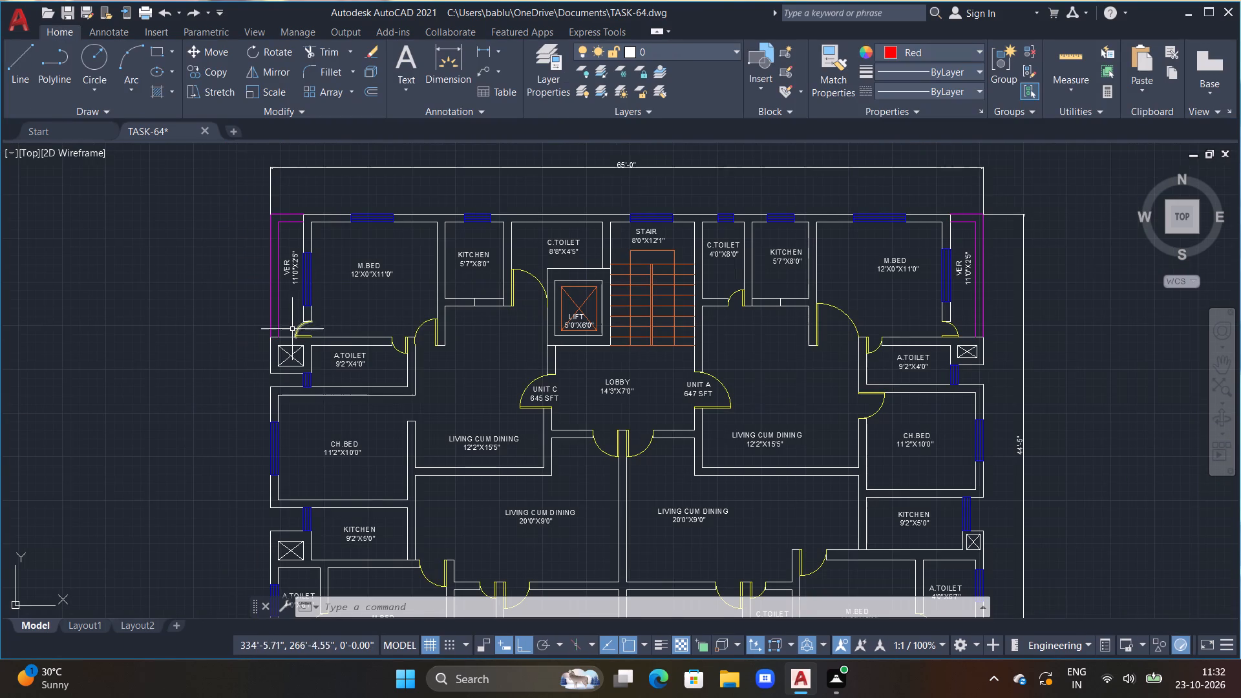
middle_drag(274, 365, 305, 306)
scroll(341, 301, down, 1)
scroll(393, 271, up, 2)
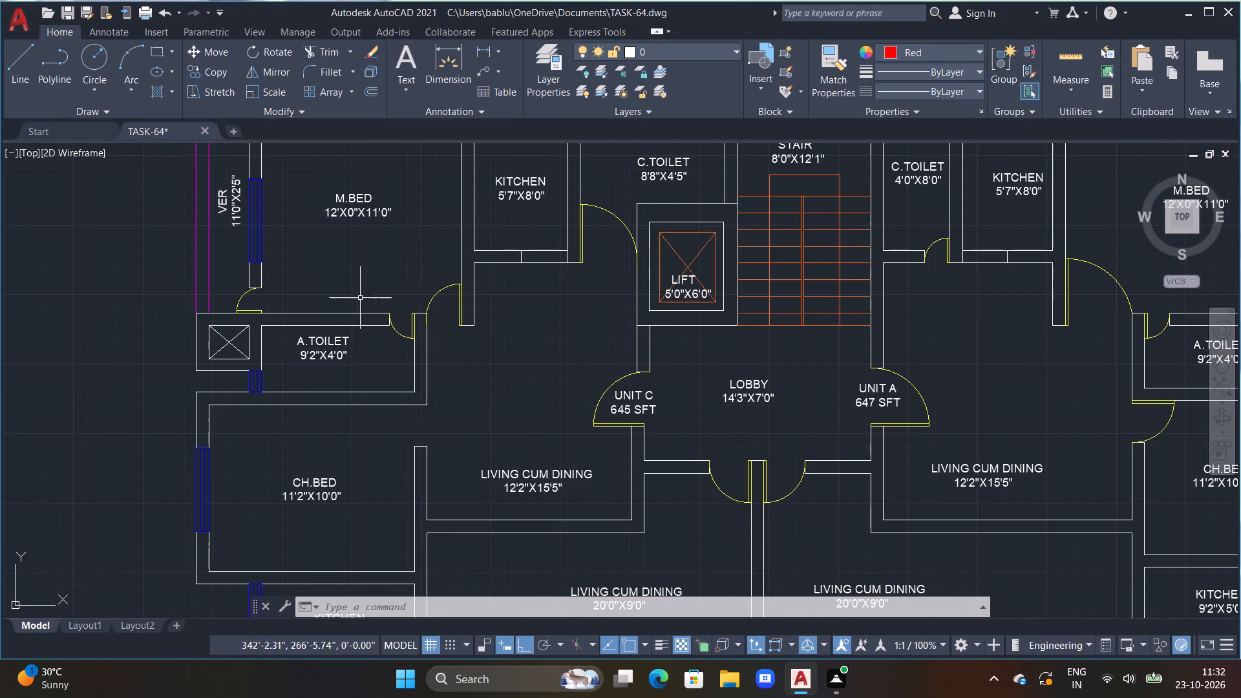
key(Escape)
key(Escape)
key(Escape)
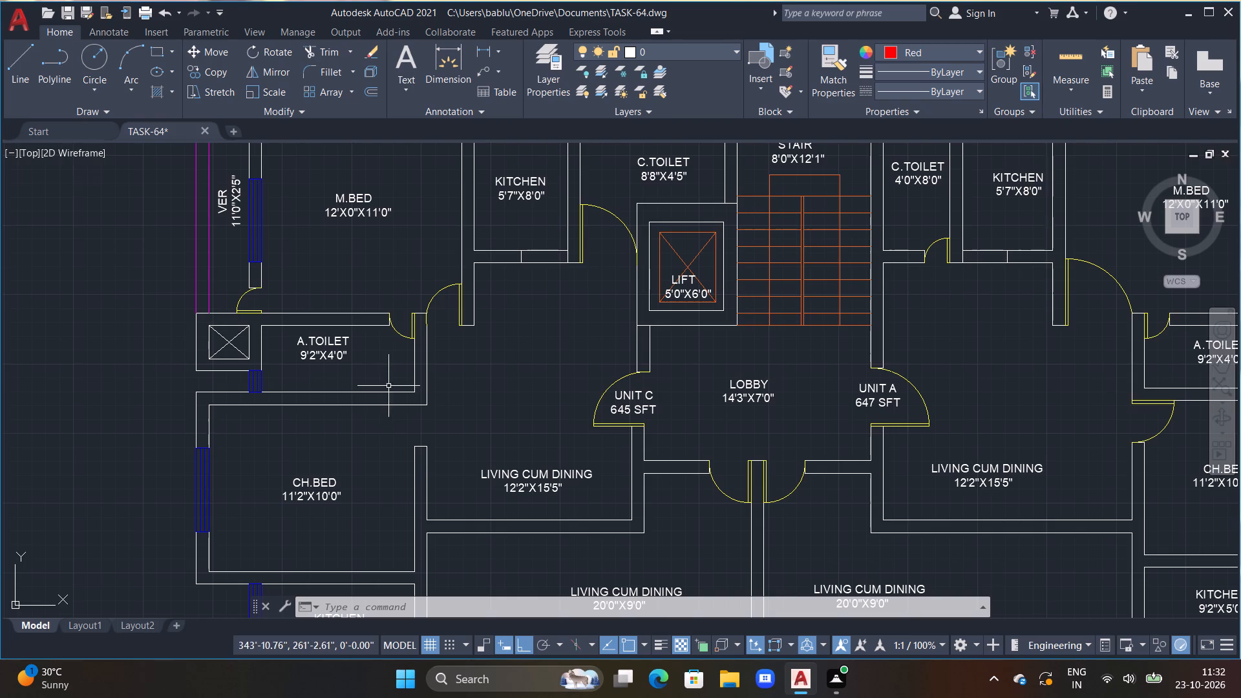
Start a plot of the model with the AutoCAD PDF (High Quality Print).pc3 plotter and inches as the plot scale unit.
scroll(388, 385, down, 2)
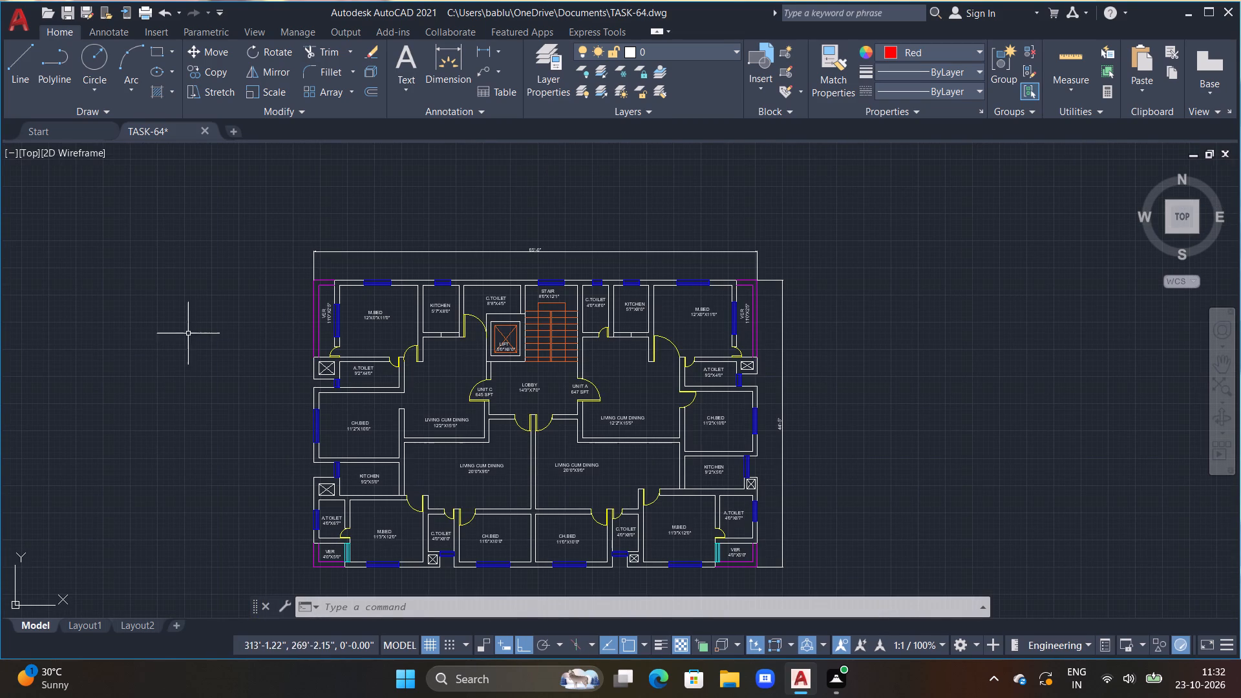
click(21, 15)
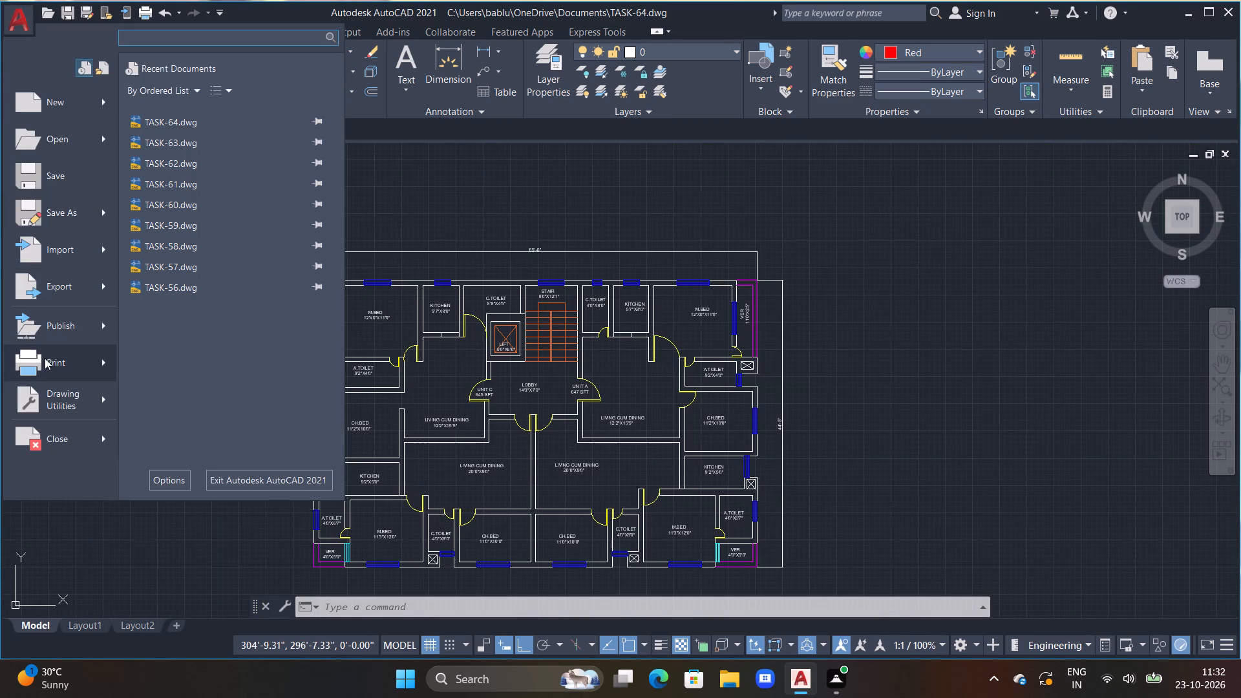
click(53, 365)
click(493, 224)
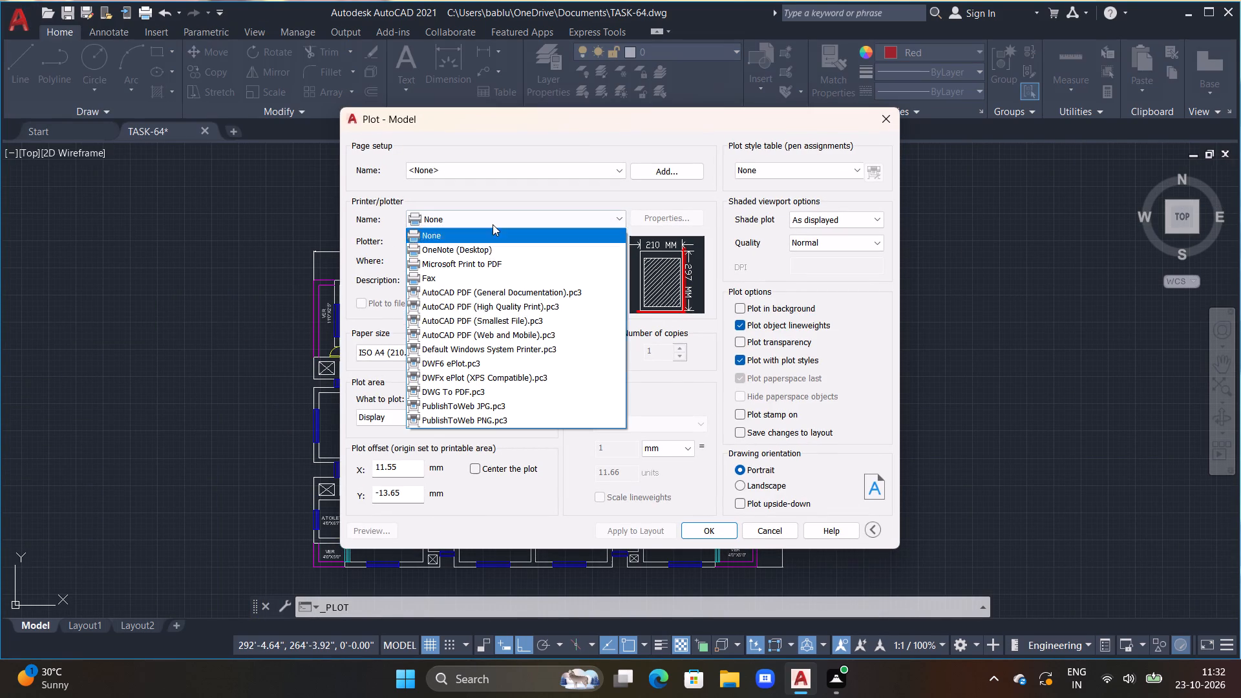
click(484, 310)
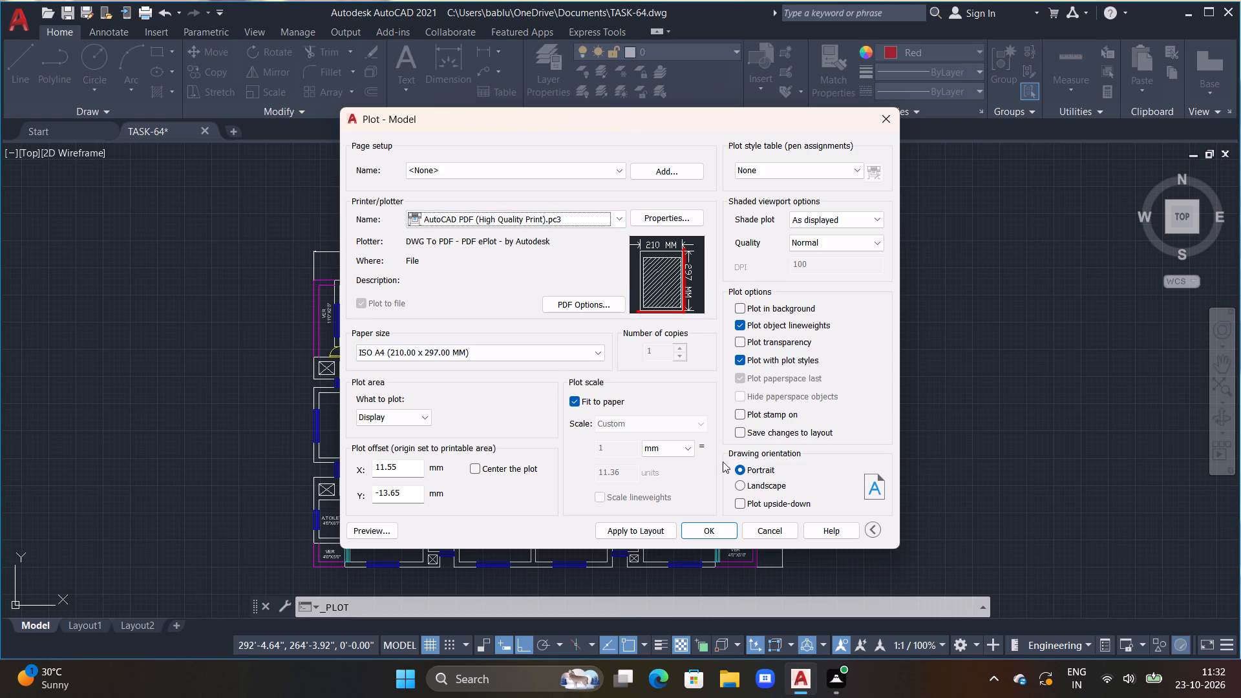
click(681, 452)
click(671, 463)
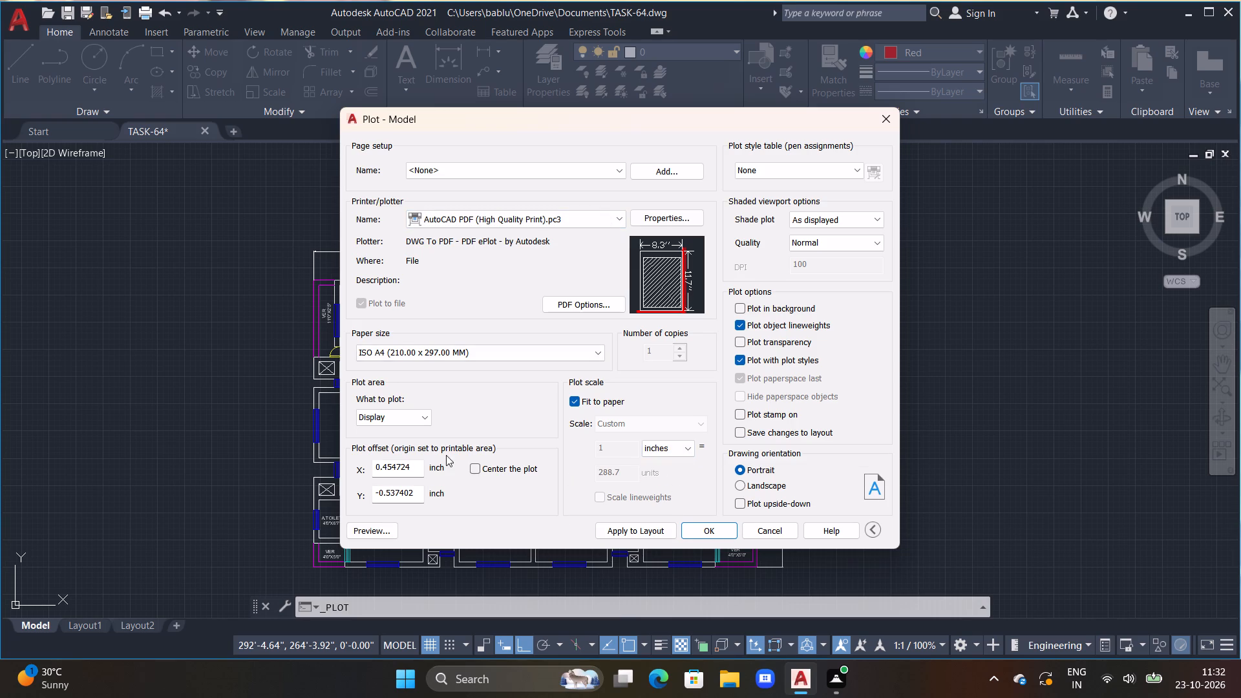
Set the plot area to a window enclosing the whole floor plan and its overall dimensions.
click(396, 421)
click(390, 463)
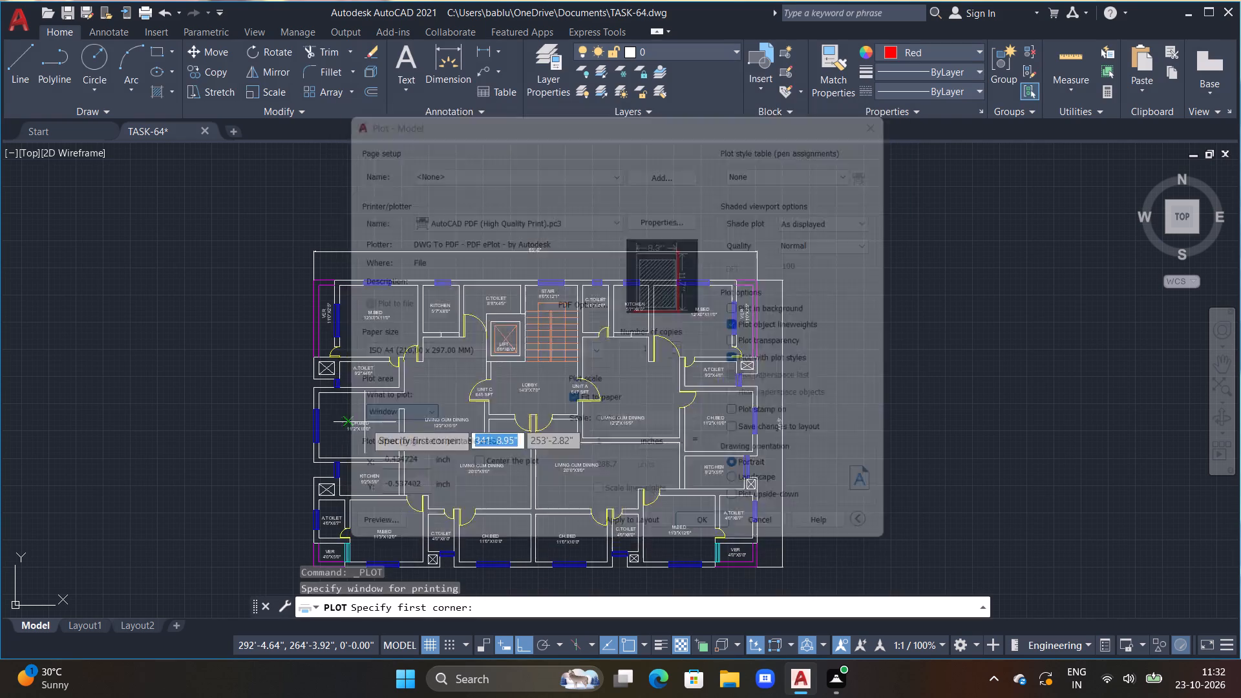
scroll(299, 315, down, 1)
click(282, 271)
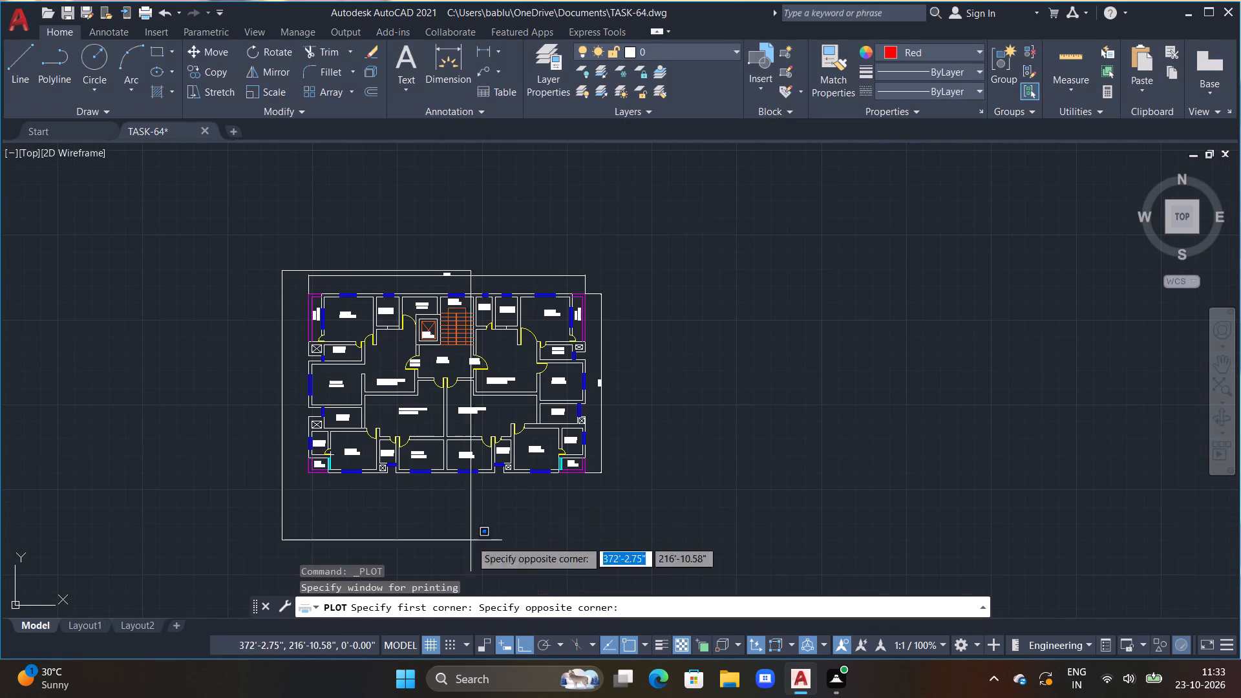
click(640, 516)
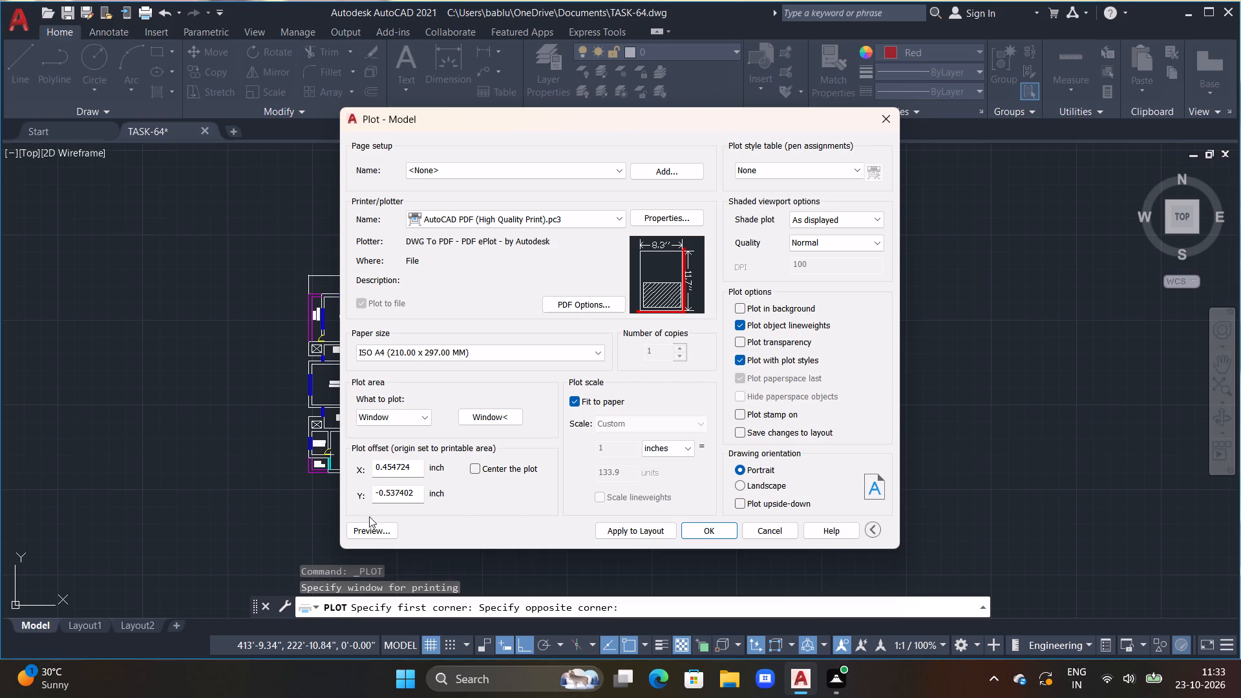
Preview the plot and examine the floor plan's walls, room labels and placement on the sheet.
click(368, 536)
scroll(630, 487, up, 3)
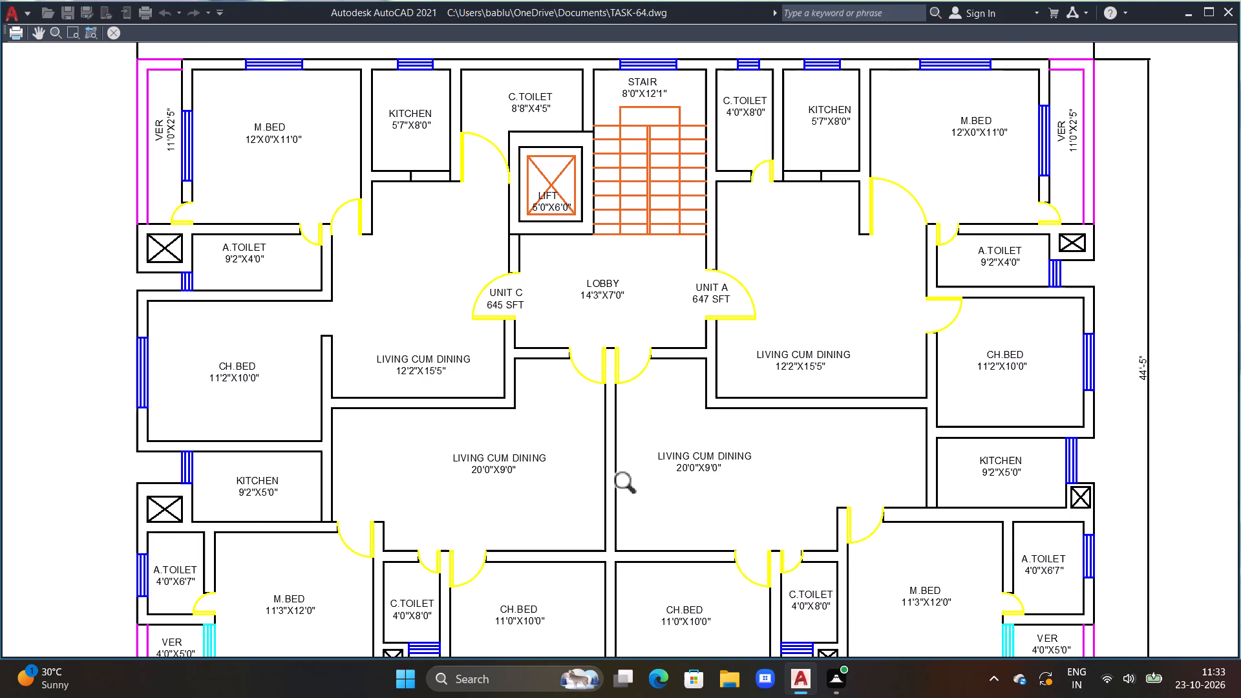
scroll(630, 486, down, 1)
scroll(626, 477, up, 2)
scroll(619, 461, down, 2)
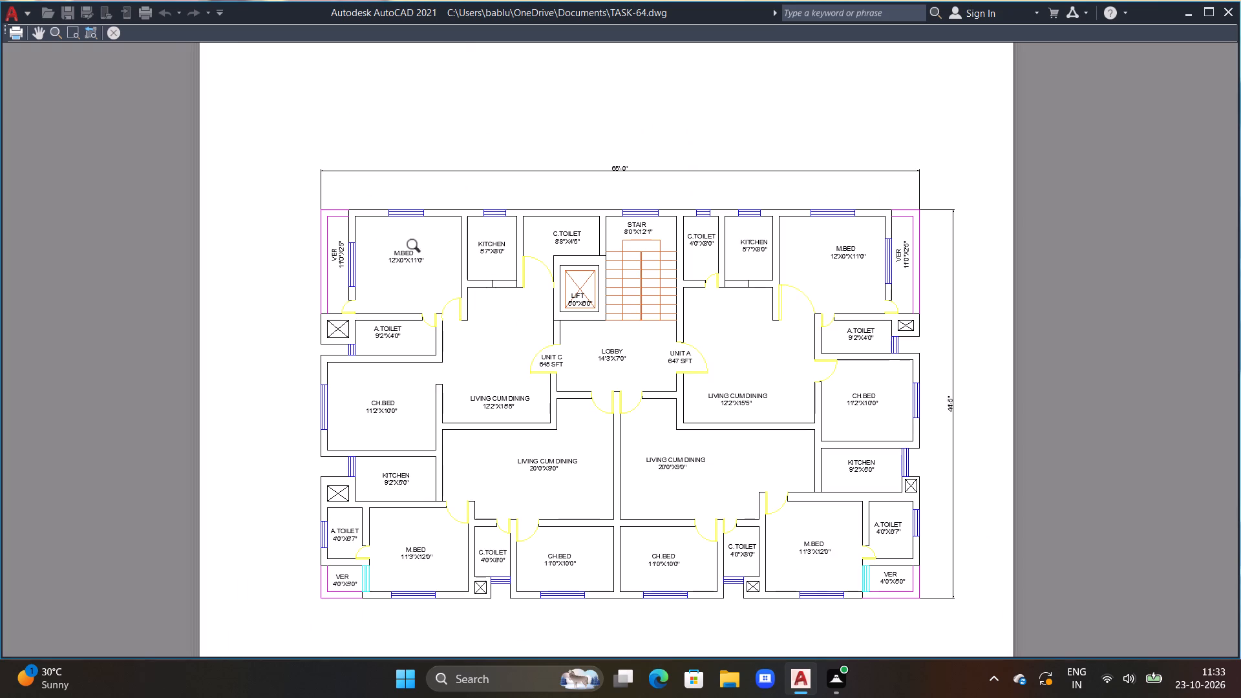
click(118, 35)
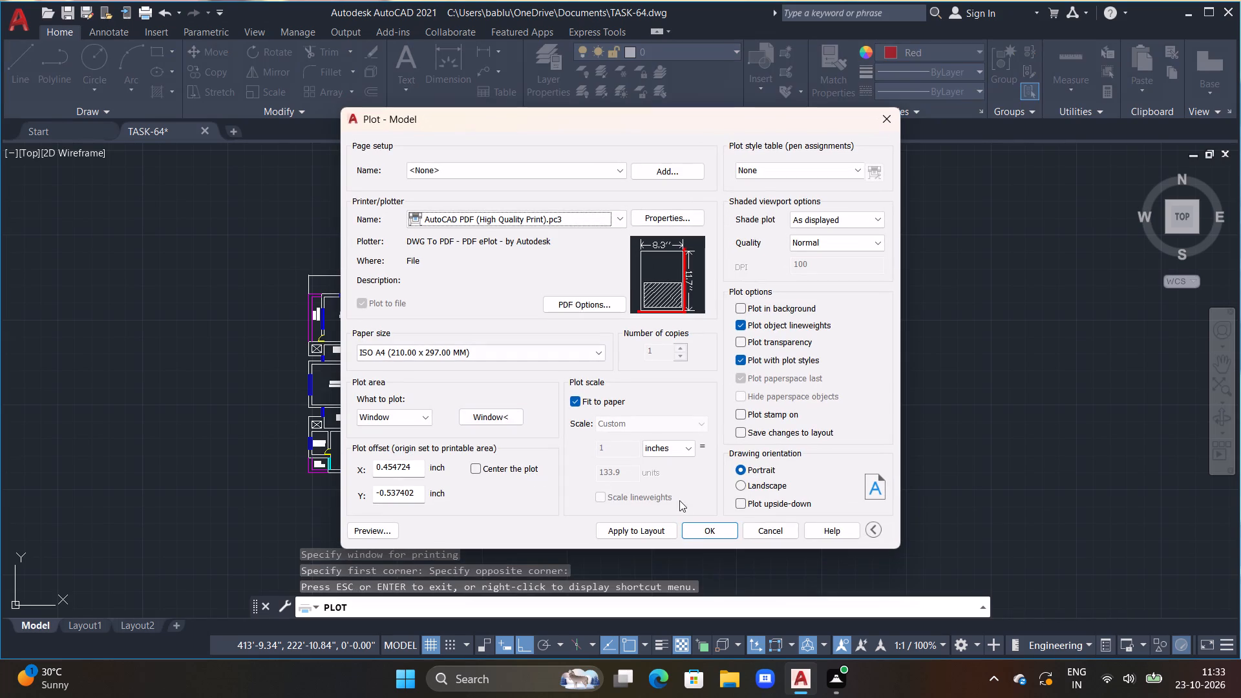
Plot the floor plan to TASK-64-Model.pdf in the Documents folder, look over the resulting PDF and close it.
click(704, 529)
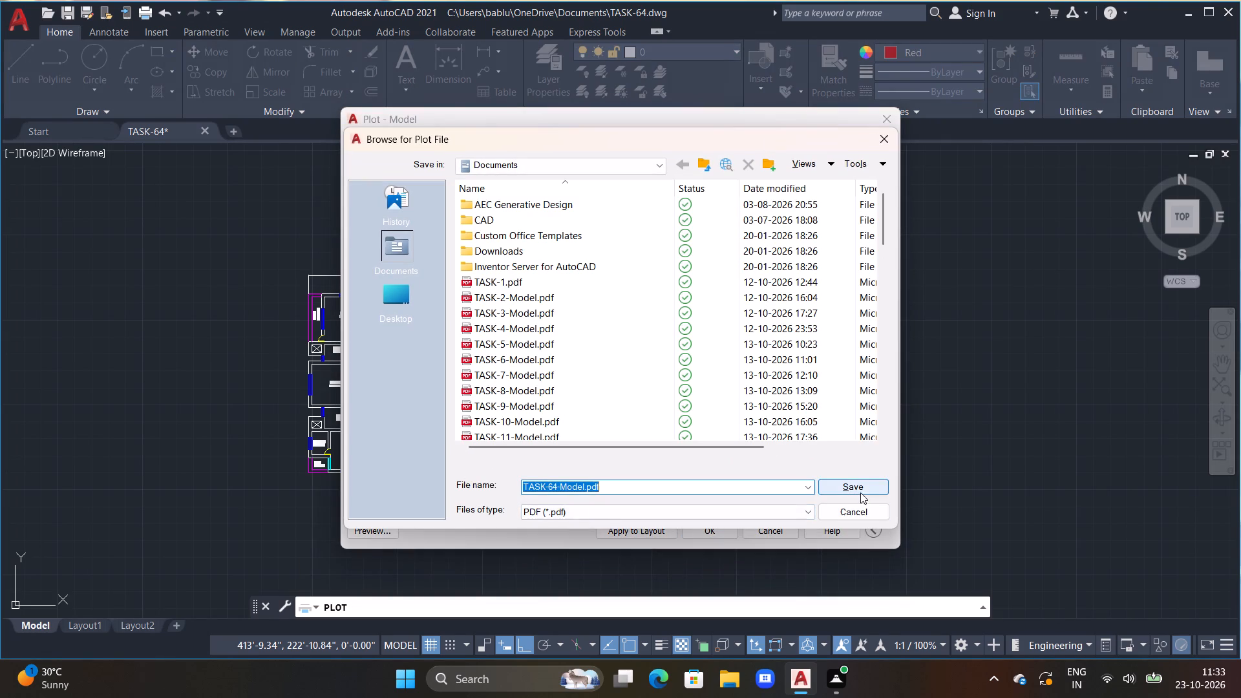
click(860, 492)
scroll(535, 361, down, 5)
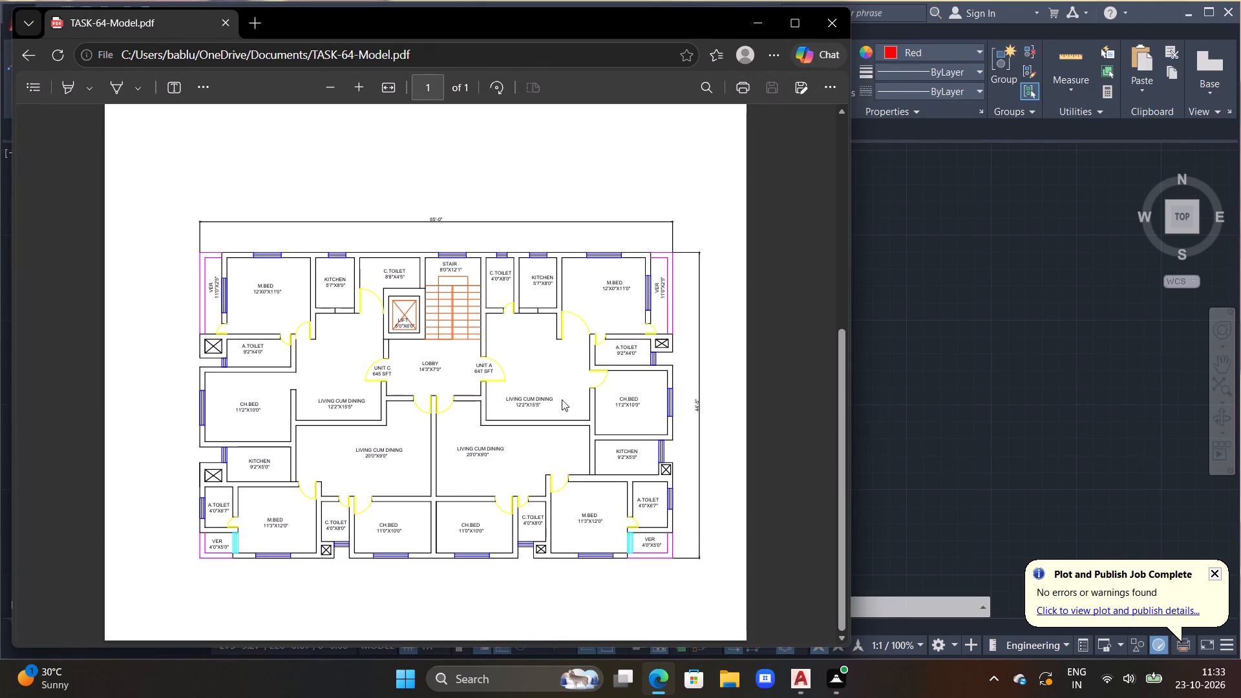
click(830, 23)
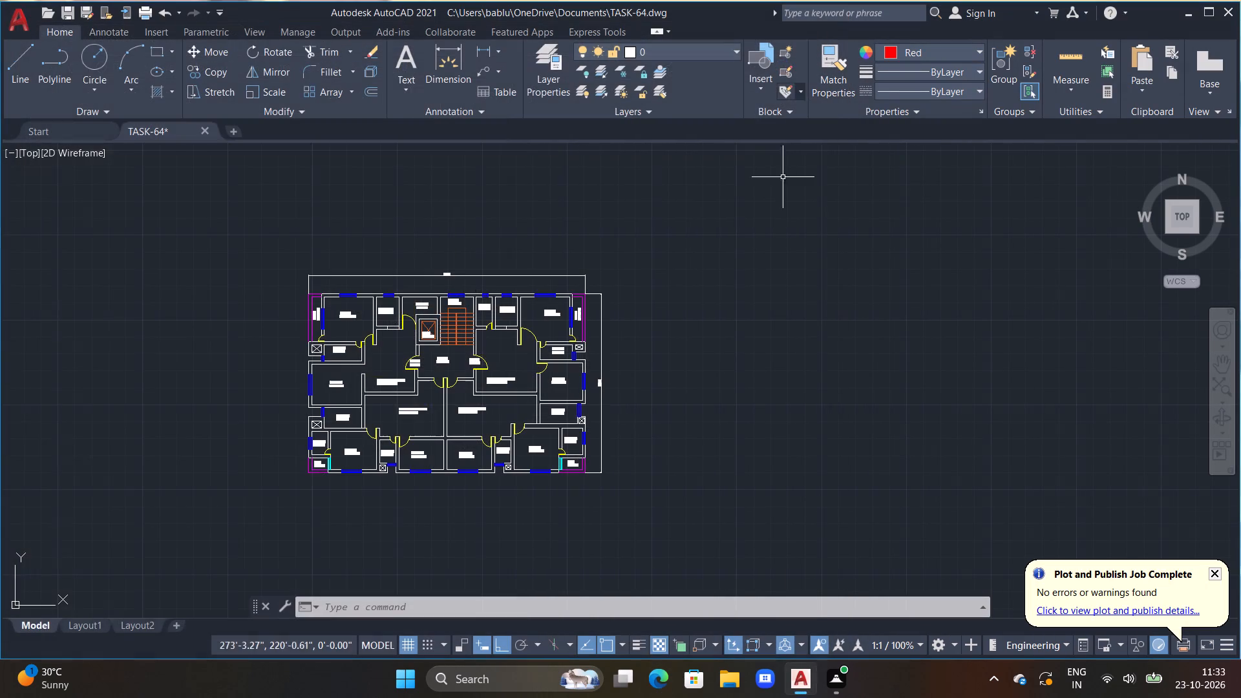